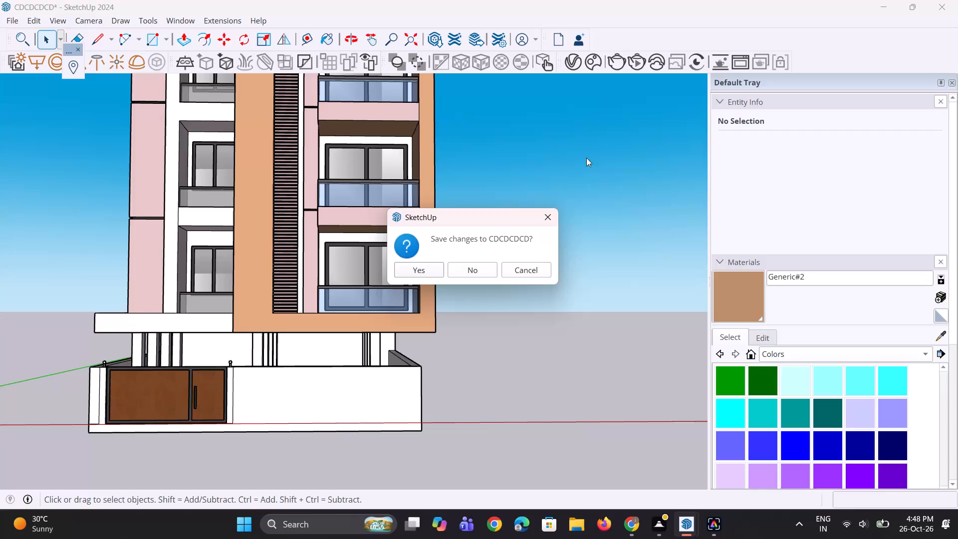
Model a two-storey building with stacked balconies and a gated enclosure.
Save the changes to the CDCDCDCD building model.
{"action": "left_click", "coordinate": [422, 269]}
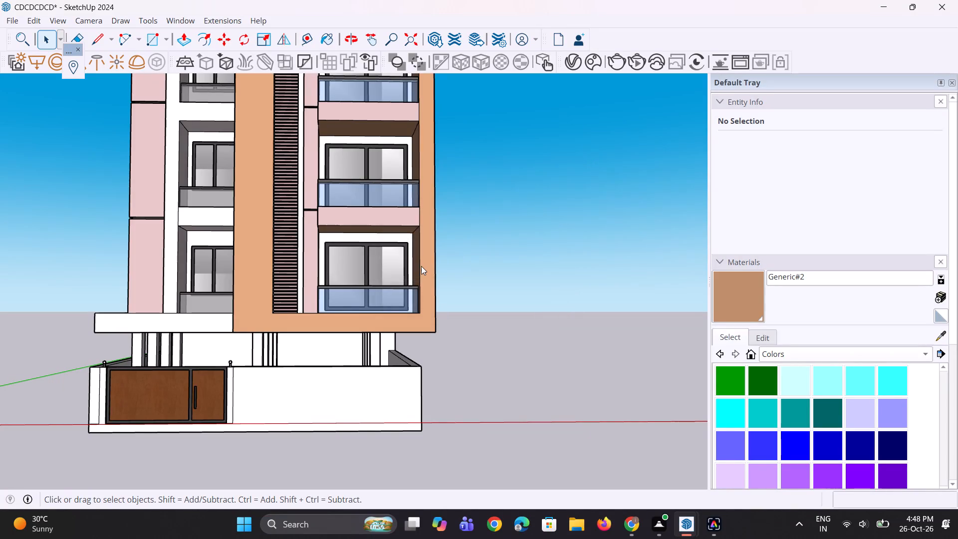
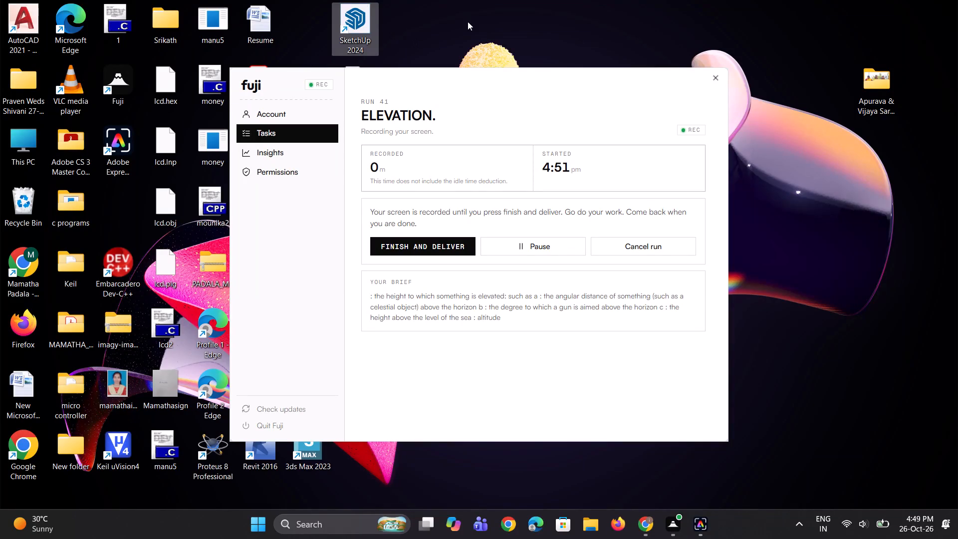
Launch SketchUp 2024 from the desktop.
{"action": "left_click", "coordinate": [468, 21]}
{"action": "double_click", "coordinate": [357, 36]}
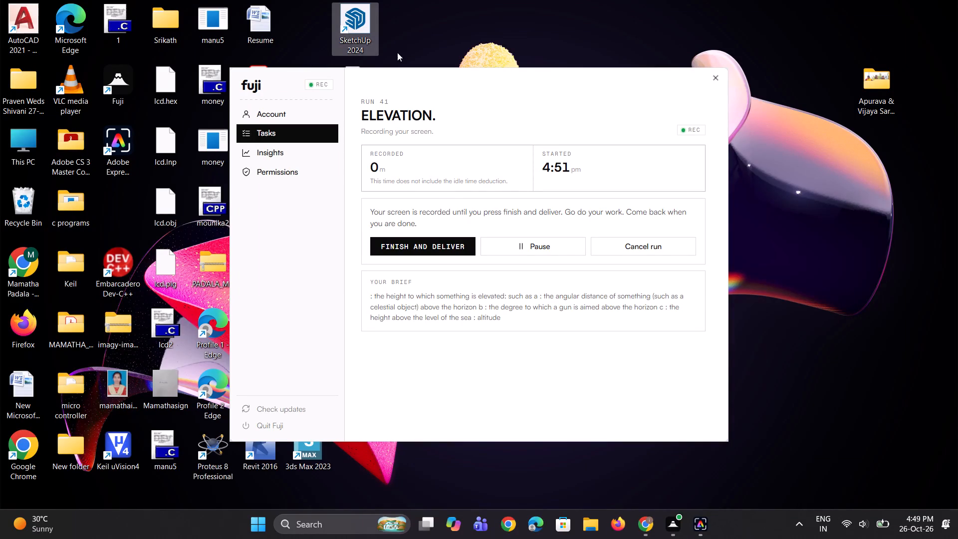
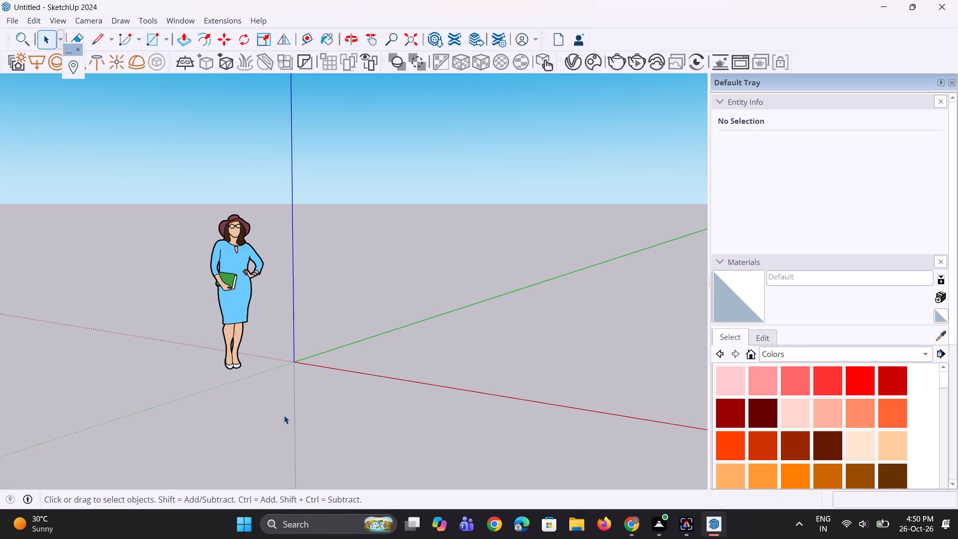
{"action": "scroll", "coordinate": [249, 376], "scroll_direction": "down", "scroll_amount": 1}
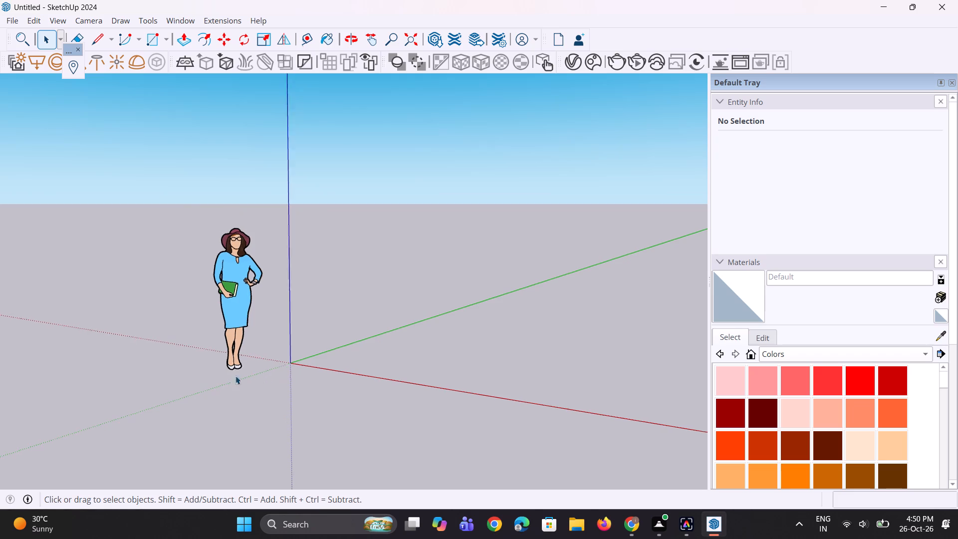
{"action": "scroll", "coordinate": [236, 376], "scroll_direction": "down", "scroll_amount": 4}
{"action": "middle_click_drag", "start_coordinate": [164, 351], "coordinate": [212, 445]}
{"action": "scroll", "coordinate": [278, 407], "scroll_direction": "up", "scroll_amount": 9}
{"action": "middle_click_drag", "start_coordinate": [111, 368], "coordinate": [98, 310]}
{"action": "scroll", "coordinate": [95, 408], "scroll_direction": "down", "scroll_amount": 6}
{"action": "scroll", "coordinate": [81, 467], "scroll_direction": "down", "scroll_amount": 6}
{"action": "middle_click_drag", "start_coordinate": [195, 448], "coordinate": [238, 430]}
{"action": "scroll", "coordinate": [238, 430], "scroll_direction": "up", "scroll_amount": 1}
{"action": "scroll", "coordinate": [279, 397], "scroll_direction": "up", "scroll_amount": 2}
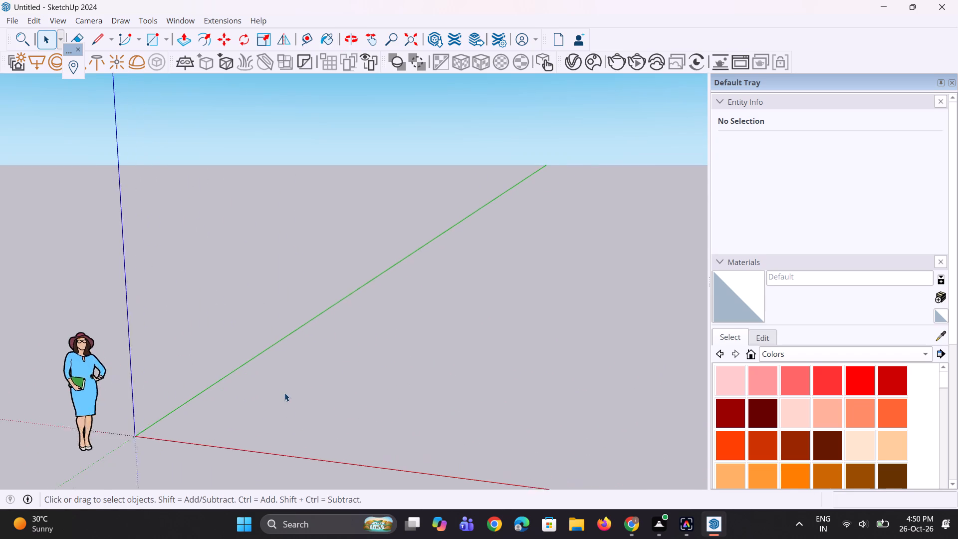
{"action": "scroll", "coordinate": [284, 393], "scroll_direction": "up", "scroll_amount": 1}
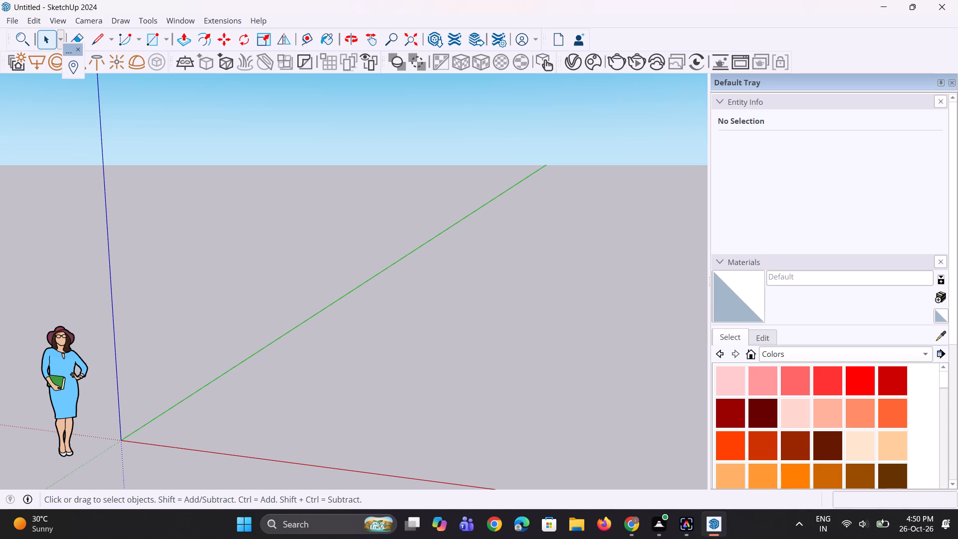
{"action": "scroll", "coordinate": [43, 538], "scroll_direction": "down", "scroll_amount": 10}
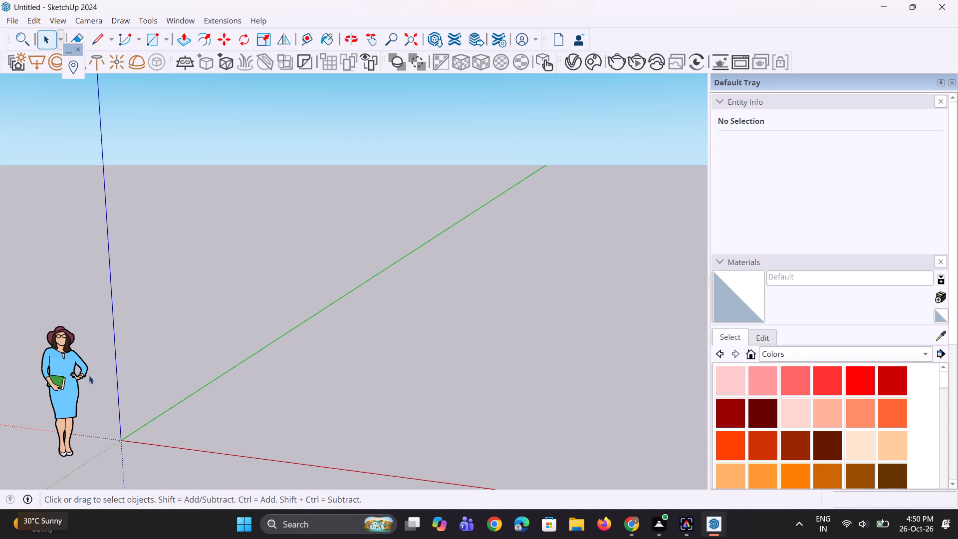
Draw a 40' by 40' rectangle on the ground near the origin.
{"action": "scroll", "coordinate": [81, 368], "scroll_direction": "down", "scroll_amount": 5}
{"action": "middle_click_drag", "start_coordinate": [81, 392], "coordinate": [133, 497]}
{"action": "scroll", "coordinate": [137, 388], "scroll_direction": "up", "scroll_amount": 4}
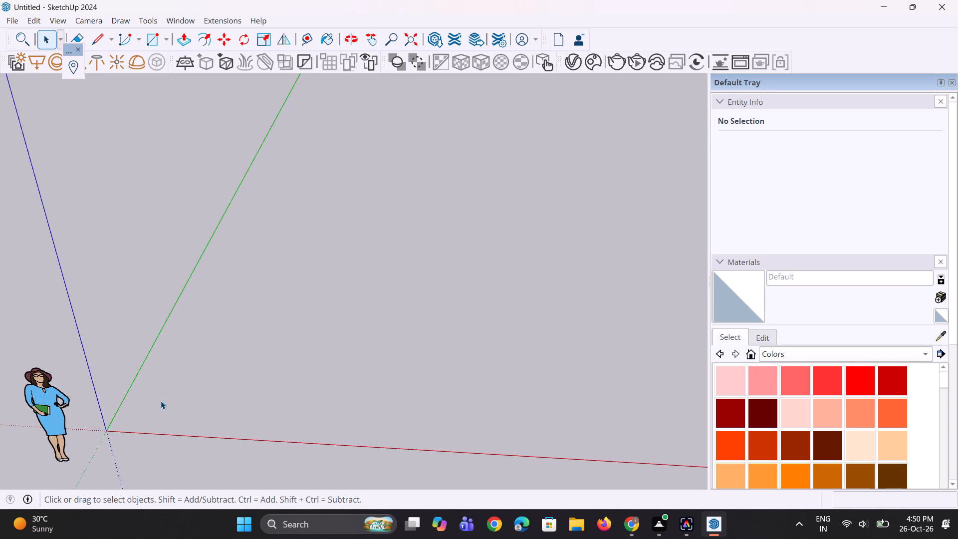
{"action": "key", "text": "r"}
{"action": "left_click", "coordinate": [289, 399]}
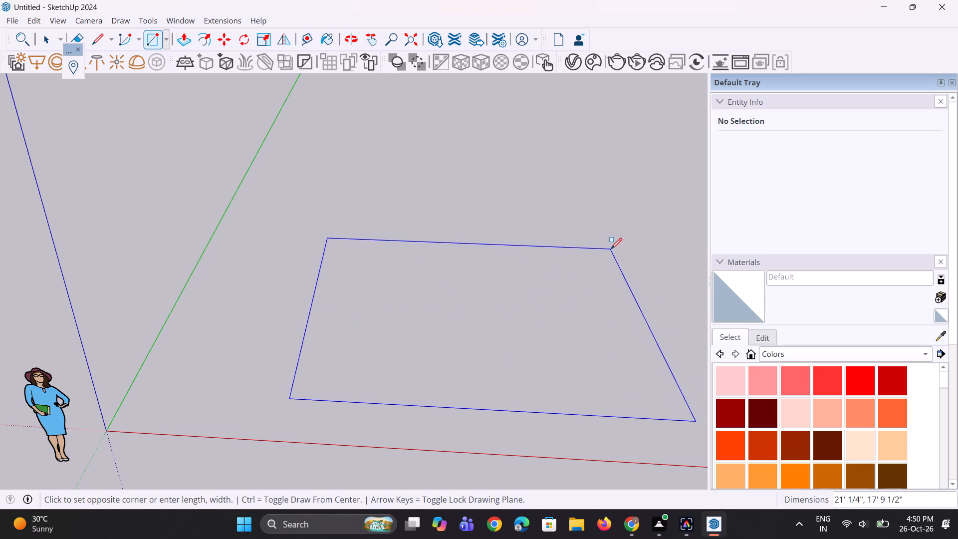
{"action": "type", "text": "40"}
{"action": "key", "text": "semicolon"}
{"action": "key", "text": "BackSpace"}
{"action": "type", "text": "',40'"}
{"action": "key", "text": "Return"}
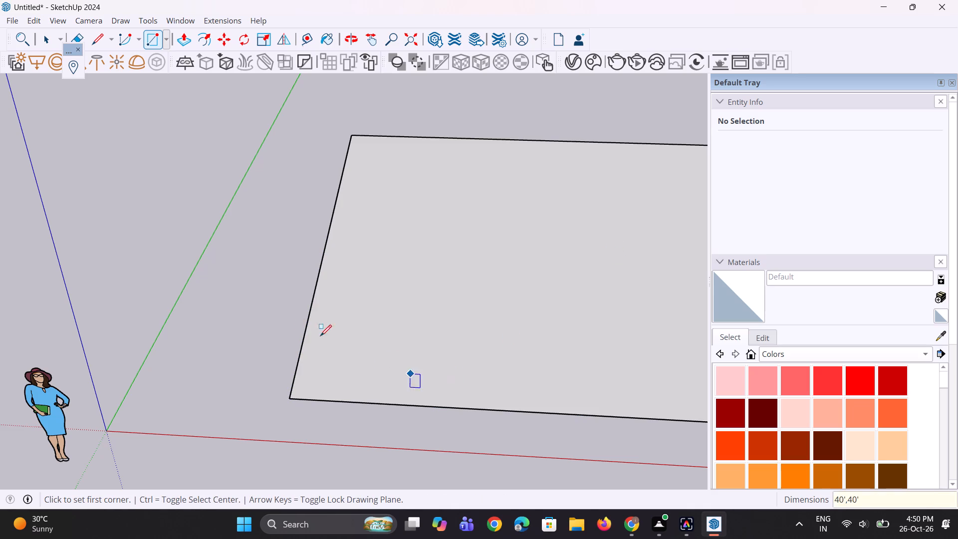
Push/Pull the square face up 14' to form the storey block.
{"action": "scroll", "coordinate": [299, 331], "scroll_direction": "down", "scroll_amount": 11}
{"action": "middle_click_drag", "start_coordinate": [482, 394], "coordinate": [433, 391]}
{"action": "scroll", "coordinate": [443, 394], "scroll_direction": "up", "scroll_amount": 6}
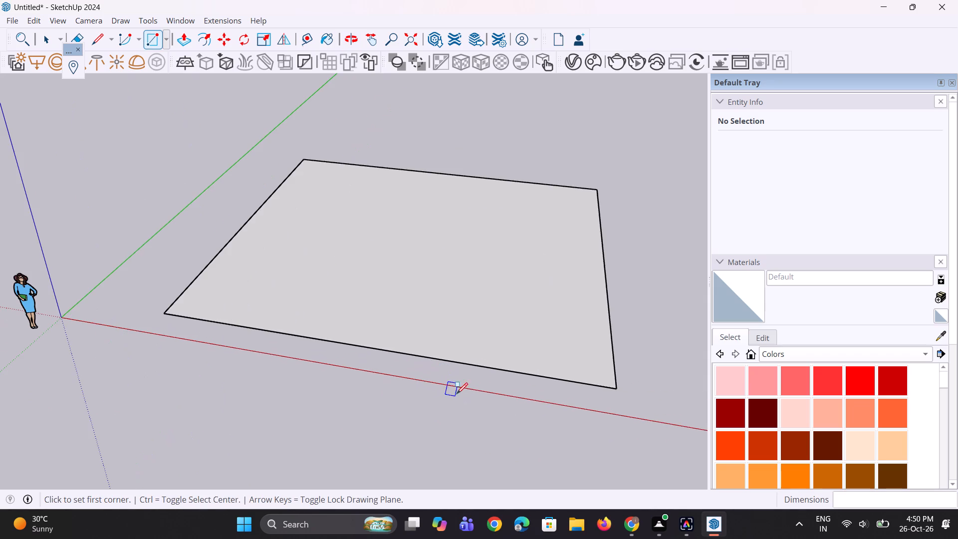
{"action": "key", "text": "p"}
{"action": "left_click", "coordinate": [500, 329]}
{"action": "type", "text": "14'"}
{"action": "key", "text": "Return"}
{"action": "scroll", "coordinate": [454, 392], "scroll_direction": "down", "scroll_amount": 5}
{"action": "scroll", "coordinate": [453, 378], "scroll_direction": "up", "scroll_amount": 1}
{"action": "middle_click_drag", "start_coordinate": [459, 346], "coordinate": [459, 332]}
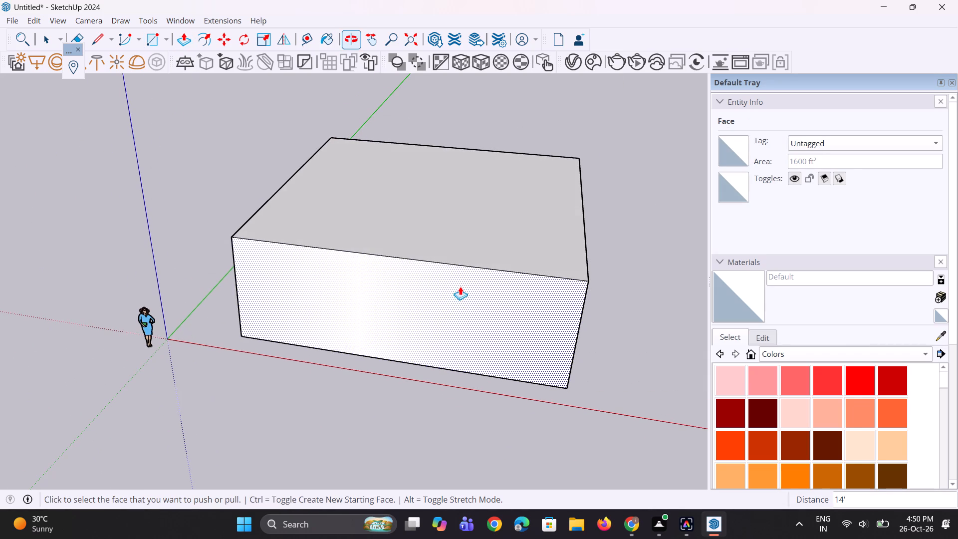
Push/Pull the block's top face up about 3' as a new starting face, forming a separate band above the storey.
{"action": "left_click", "coordinate": [464, 257]}
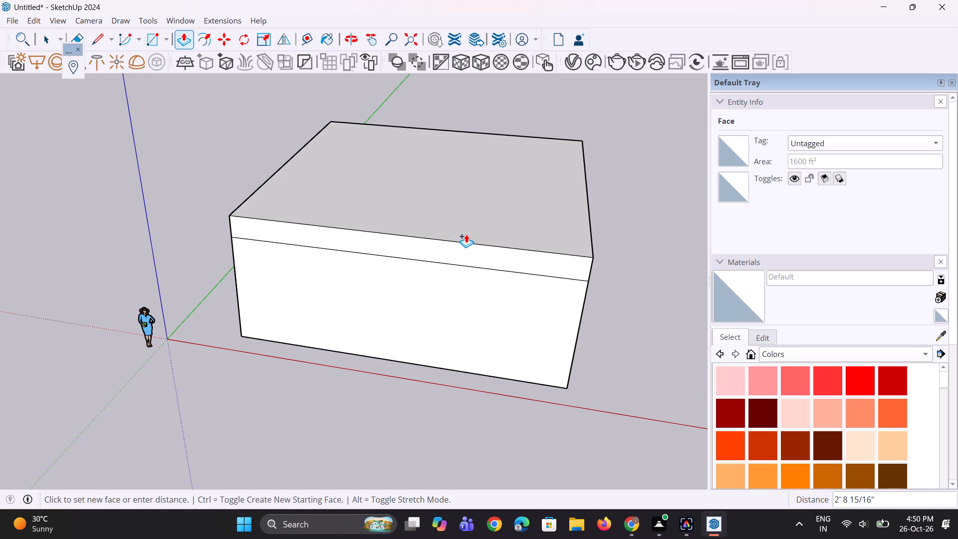
{"action": "left_click", "coordinate": [467, 231]}
{"action": "middle_click_drag", "start_coordinate": [425, 272], "coordinate": [503, 318]}
{"action": "scroll", "coordinate": [500, 320], "scroll_direction": "down", "scroll_amount": 5}
{"action": "middle_click_drag", "start_coordinate": [464, 320], "coordinate": [426, 308]}
{"action": "key", "text": "space"}
{"action": "key", "text": "space"}
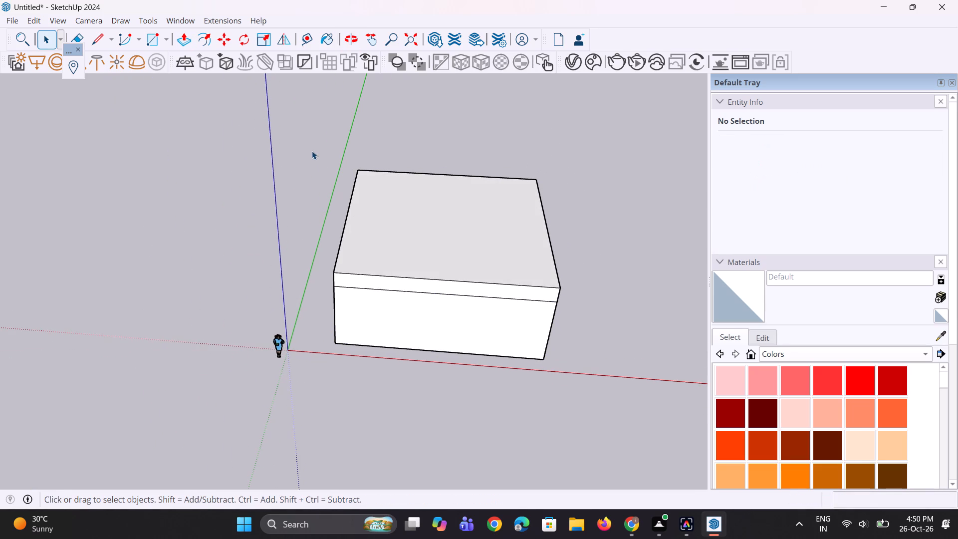
Select the whole block with its top band and shift it farther along the red axis in two moves.
{"action": "left_click_drag", "start_coordinate": [312, 151], "coordinate": [583, 389]}
{"action": "scroll", "coordinate": [540, 395], "scroll_direction": "up", "scroll_amount": 3}
{"action": "middle_click_drag", "start_coordinate": [532, 381], "coordinate": [522, 363]}
{"action": "scroll", "coordinate": [522, 363], "scroll_direction": "up", "scroll_amount": 2}
{"action": "key", "text": "m"}
{"action": "scroll", "coordinate": [539, 363], "scroll_direction": "up", "scroll_amount": 2}
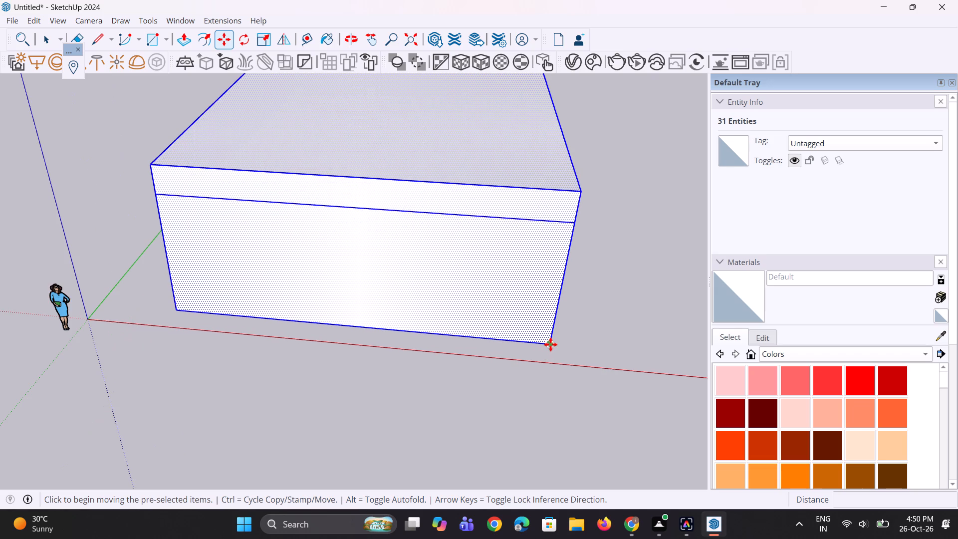
{"action": "left_click", "coordinate": [550, 344]}
{"action": "left_click", "coordinate": [663, 350]}
{"action": "scroll", "coordinate": [407, 373], "scroll_direction": "down", "scroll_amount": 3}
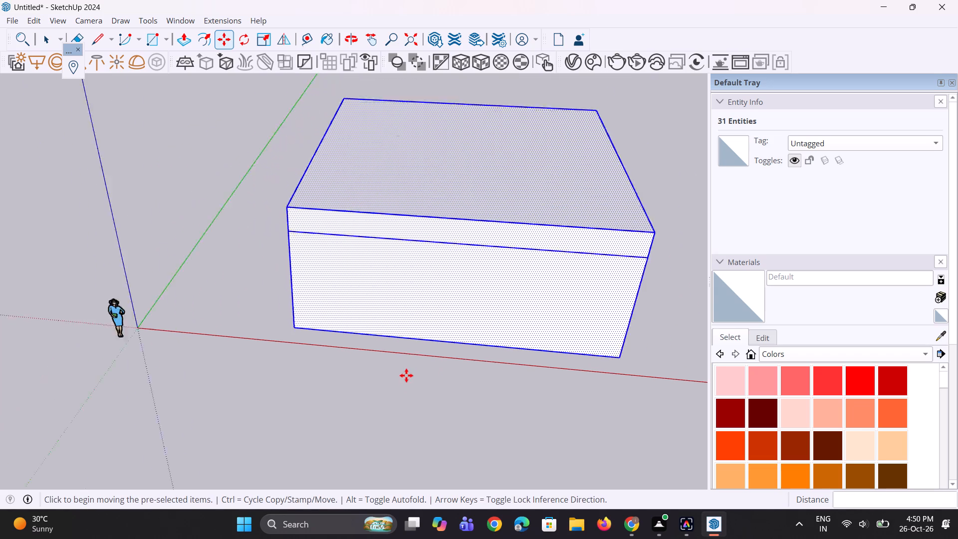
{"action": "scroll", "coordinate": [406, 375], "scroll_direction": "down", "scroll_amount": 7}
{"action": "middle_click", "coordinate": [470, 369]}
{"action": "scroll", "coordinate": [519, 364], "scroll_direction": "up", "scroll_amount": 3}
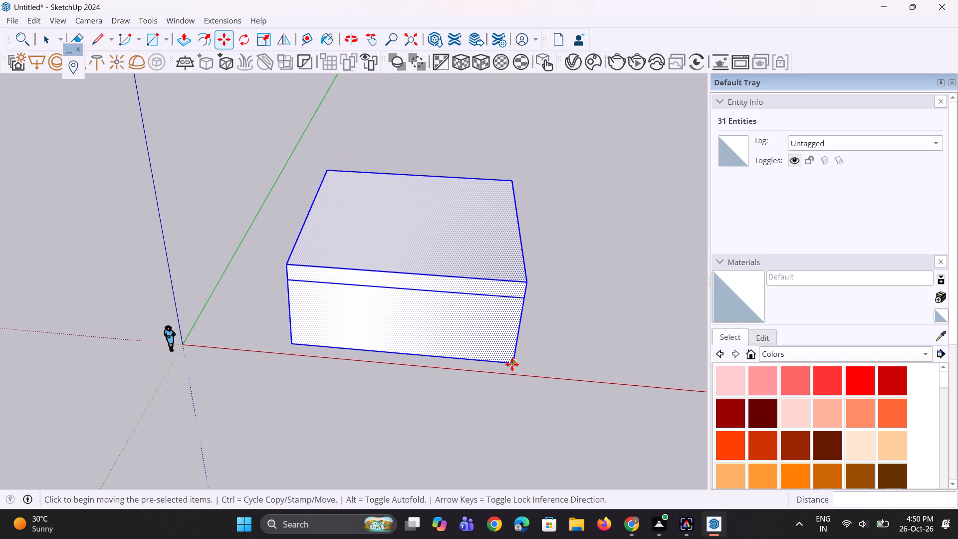
{"action": "left_click", "coordinate": [510, 364]}
{"action": "left_click", "coordinate": [556, 369]}
Copy the selected block from its bottom front corner to its top corner, about 17' 1" up, and multiply the copy by 2.
{"action": "key", "text": "m"}
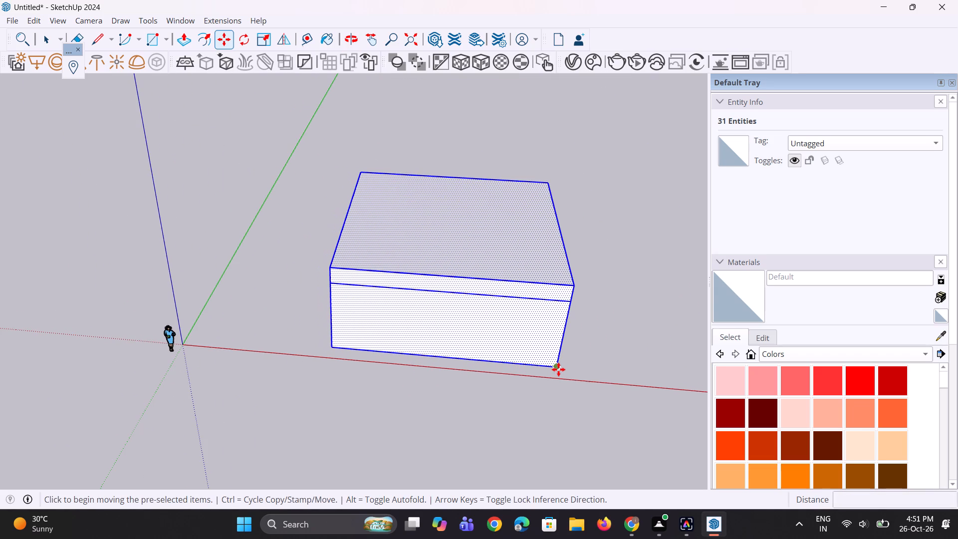
{"action": "scroll", "coordinate": [558, 369], "scroll_direction": "up", "scroll_amount": 4}
{"action": "left_click", "coordinate": [559, 366]}
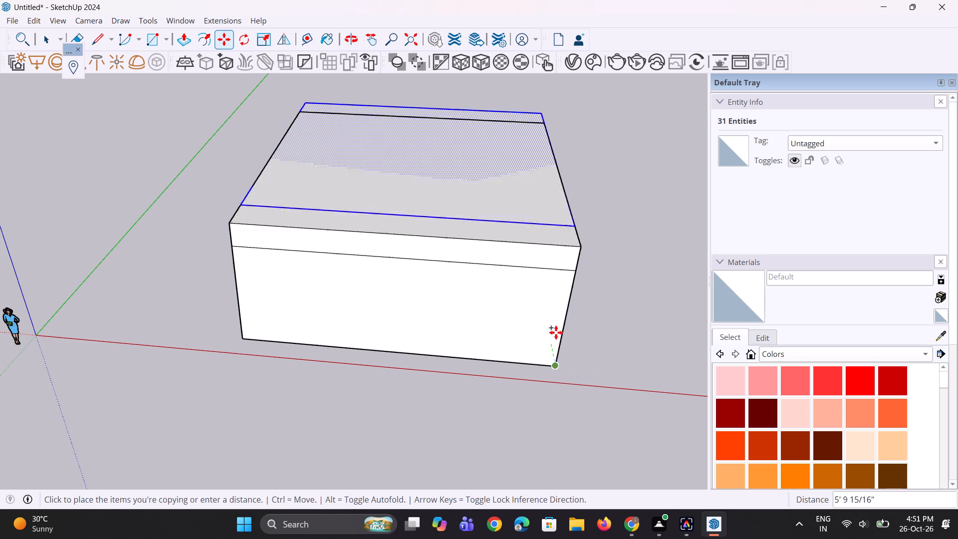
{"action": "left_click", "coordinate": [577, 247]}
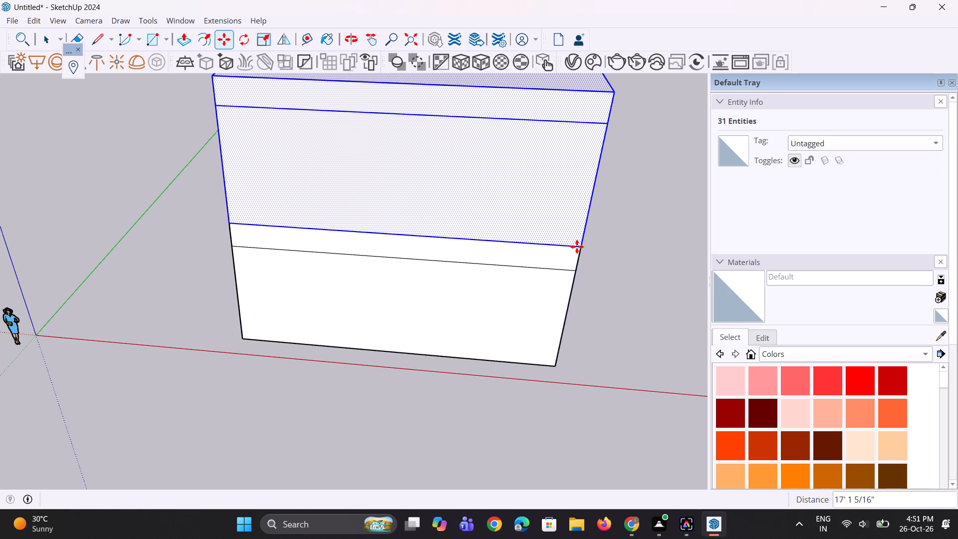
{"action": "type", "text": "*2"}
{"action": "key", "text": "Return"}
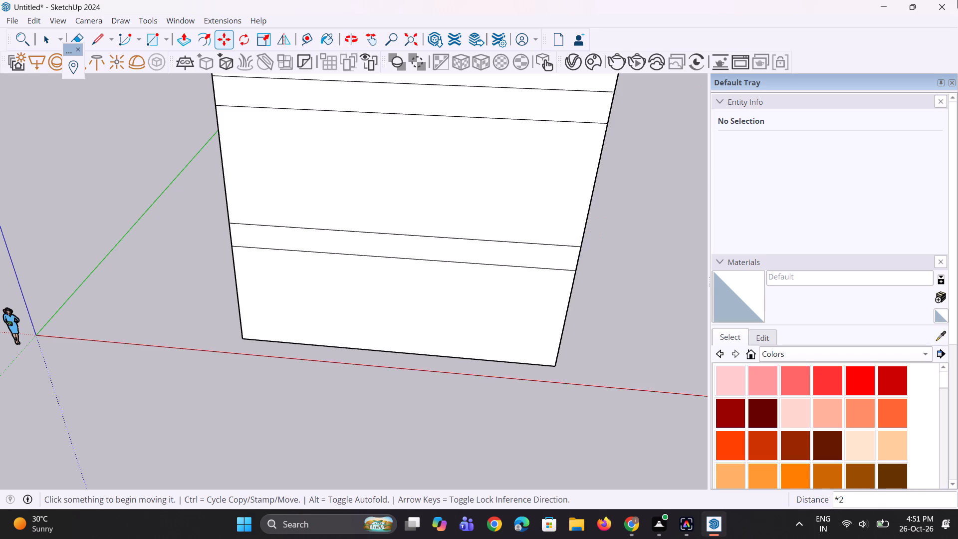
{"action": "scroll", "coordinate": [361, 427], "scroll_direction": "down", "scroll_amount": 5}
{"action": "middle_click_drag", "start_coordinate": [376, 409], "coordinate": [363, 379]}
{"action": "scroll", "coordinate": [363, 379], "scroll_direction": "up", "scroll_amount": 1}
{"action": "scroll", "coordinate": [363, 379], "scroll_direction": "down", "scroll_amount": 4}
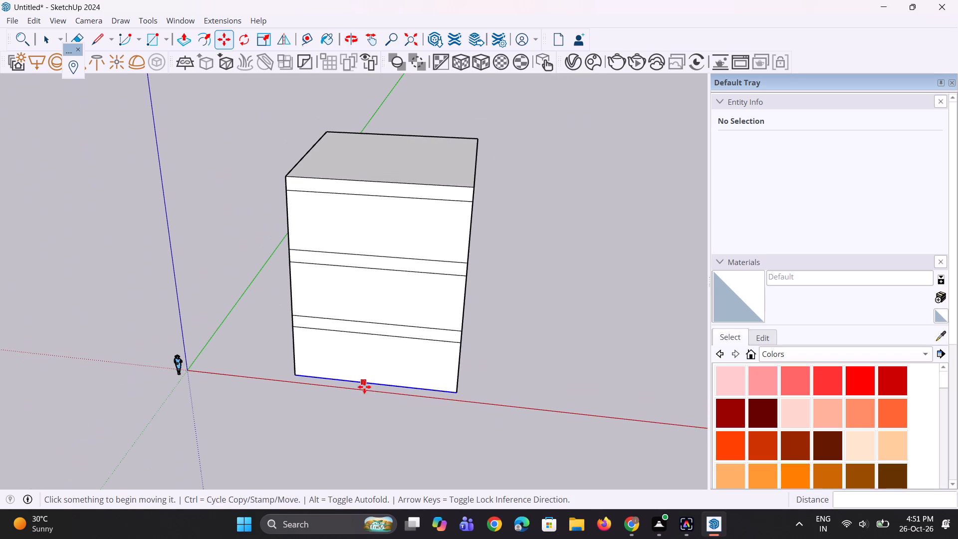
{"action": "key", "text": "space"}
{"action": "key", "text": "space"}
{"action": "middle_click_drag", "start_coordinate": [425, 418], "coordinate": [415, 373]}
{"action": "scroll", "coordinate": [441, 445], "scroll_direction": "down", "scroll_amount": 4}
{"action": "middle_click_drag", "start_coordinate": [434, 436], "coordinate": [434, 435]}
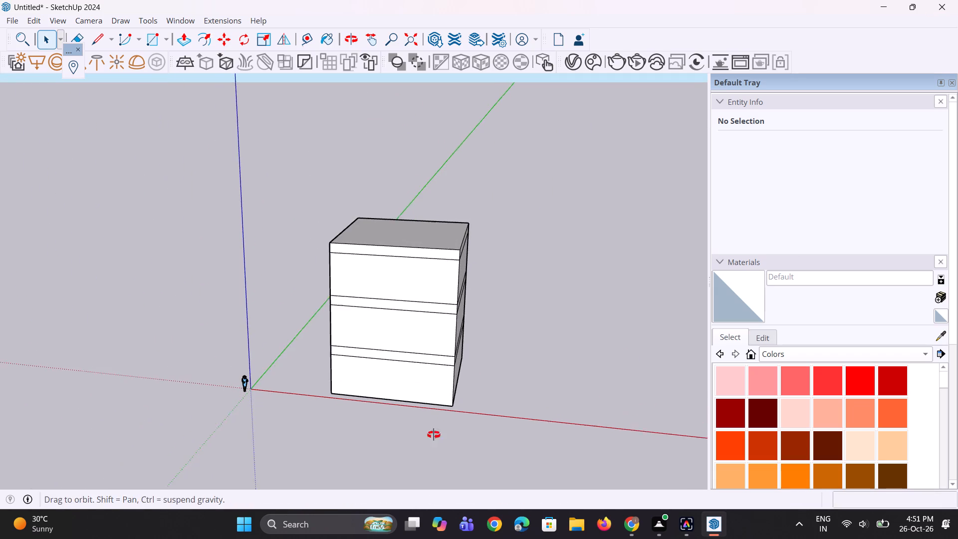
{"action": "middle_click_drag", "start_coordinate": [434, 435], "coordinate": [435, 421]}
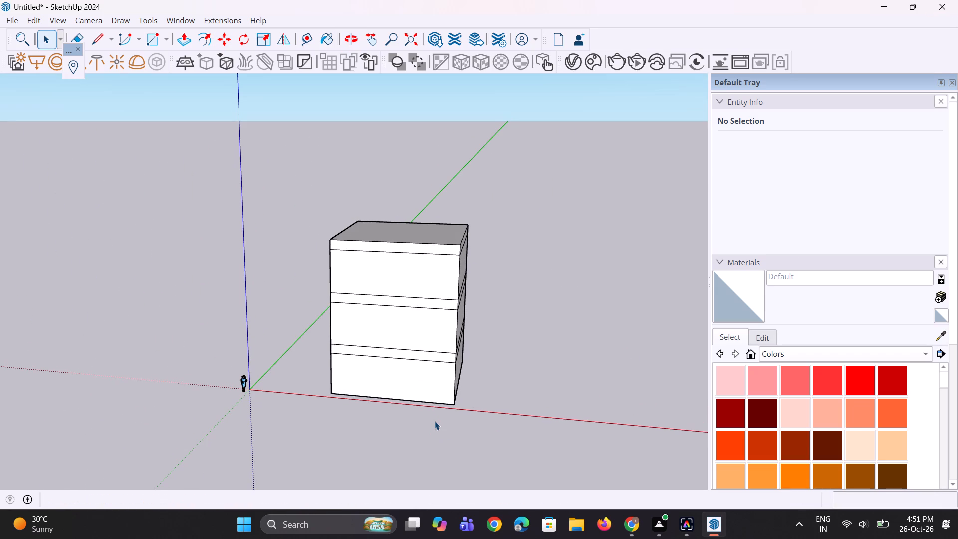
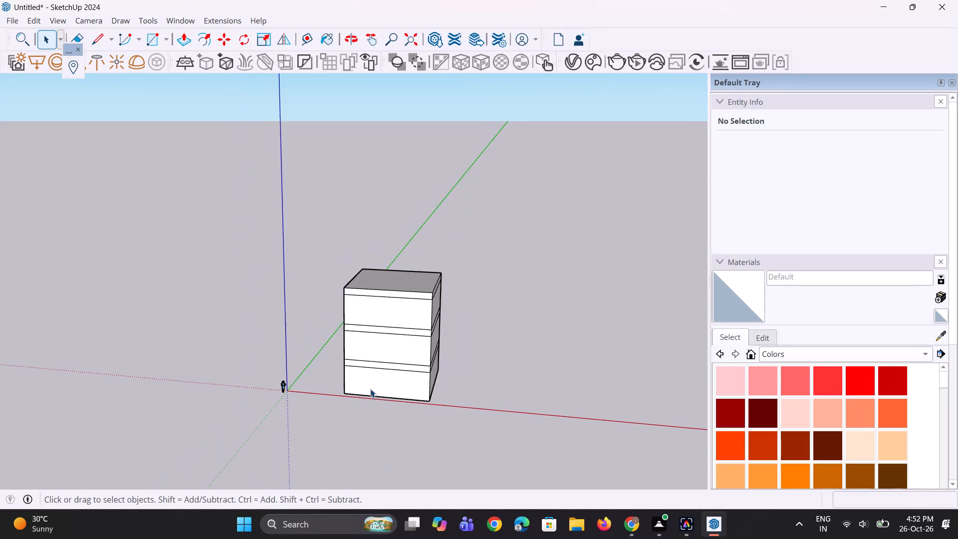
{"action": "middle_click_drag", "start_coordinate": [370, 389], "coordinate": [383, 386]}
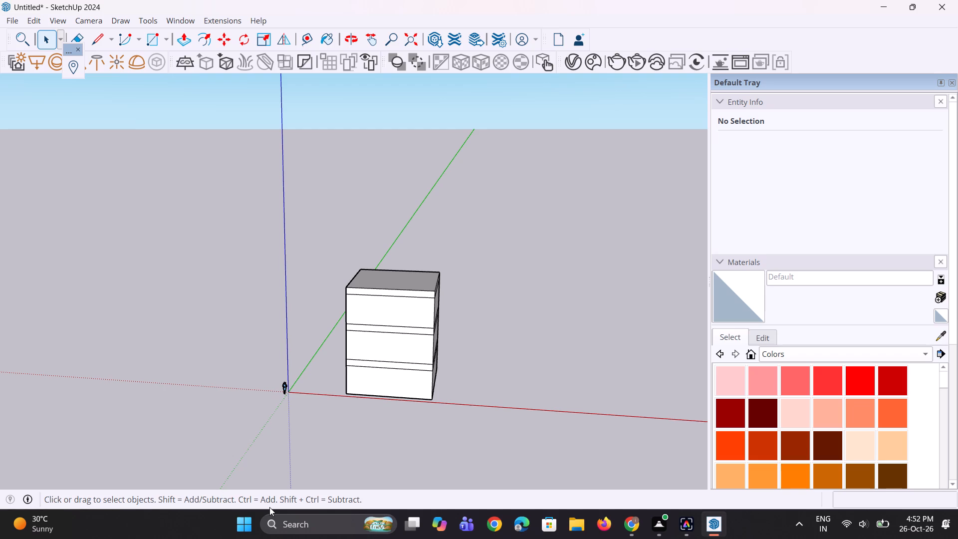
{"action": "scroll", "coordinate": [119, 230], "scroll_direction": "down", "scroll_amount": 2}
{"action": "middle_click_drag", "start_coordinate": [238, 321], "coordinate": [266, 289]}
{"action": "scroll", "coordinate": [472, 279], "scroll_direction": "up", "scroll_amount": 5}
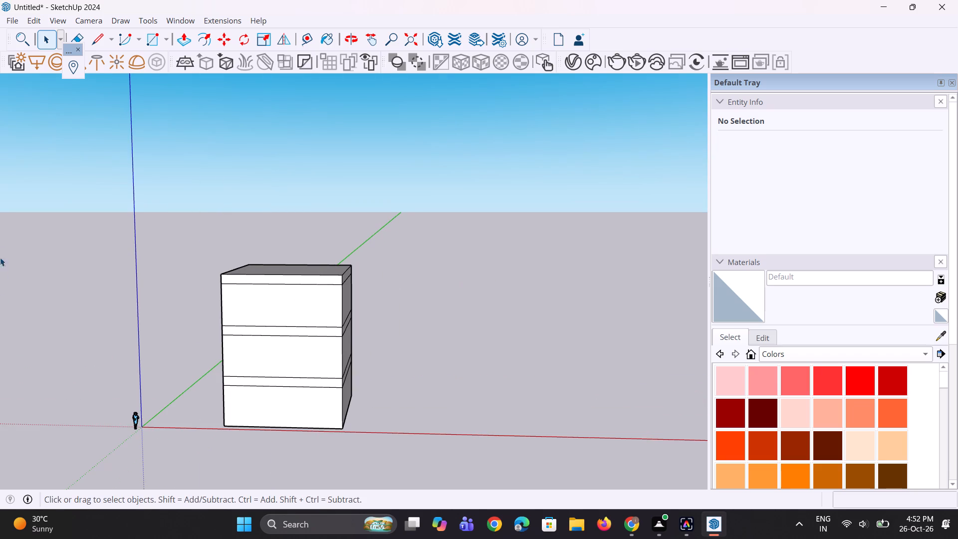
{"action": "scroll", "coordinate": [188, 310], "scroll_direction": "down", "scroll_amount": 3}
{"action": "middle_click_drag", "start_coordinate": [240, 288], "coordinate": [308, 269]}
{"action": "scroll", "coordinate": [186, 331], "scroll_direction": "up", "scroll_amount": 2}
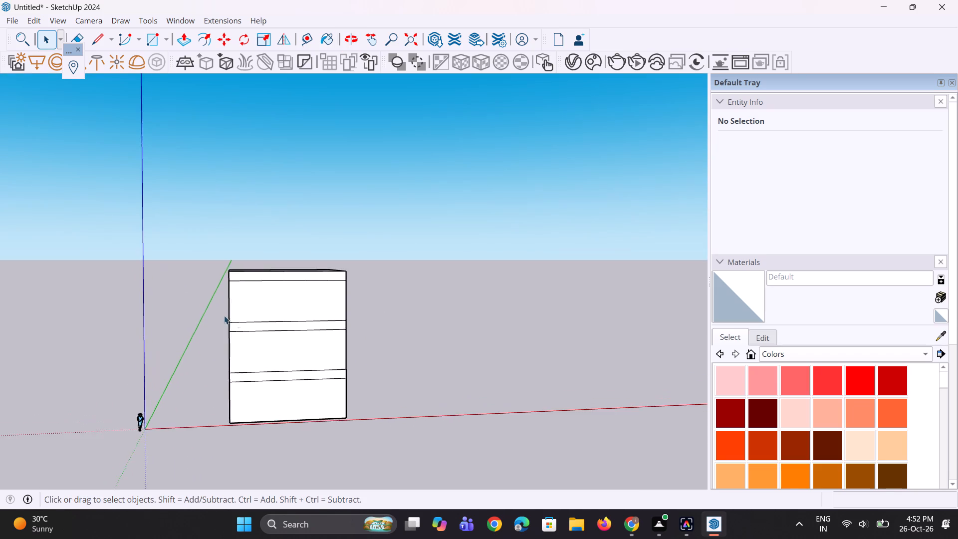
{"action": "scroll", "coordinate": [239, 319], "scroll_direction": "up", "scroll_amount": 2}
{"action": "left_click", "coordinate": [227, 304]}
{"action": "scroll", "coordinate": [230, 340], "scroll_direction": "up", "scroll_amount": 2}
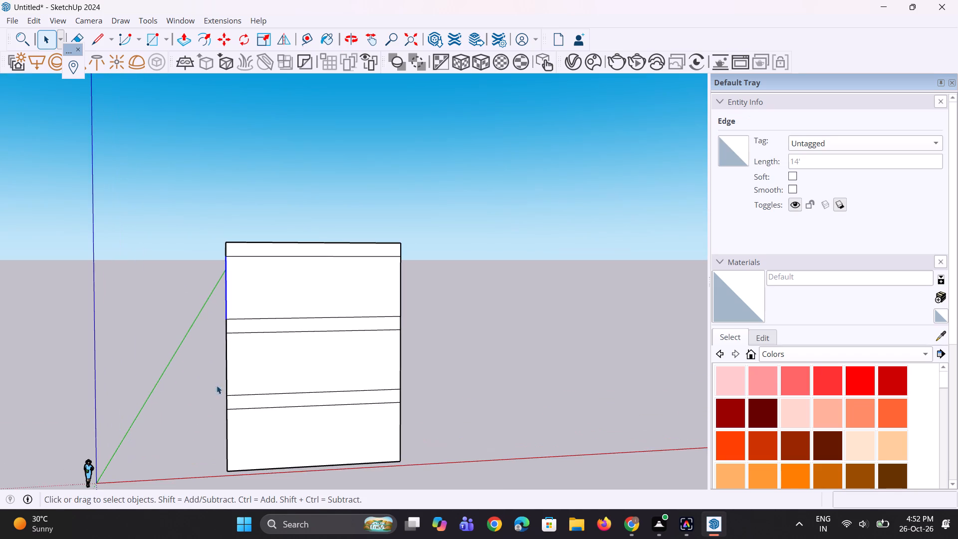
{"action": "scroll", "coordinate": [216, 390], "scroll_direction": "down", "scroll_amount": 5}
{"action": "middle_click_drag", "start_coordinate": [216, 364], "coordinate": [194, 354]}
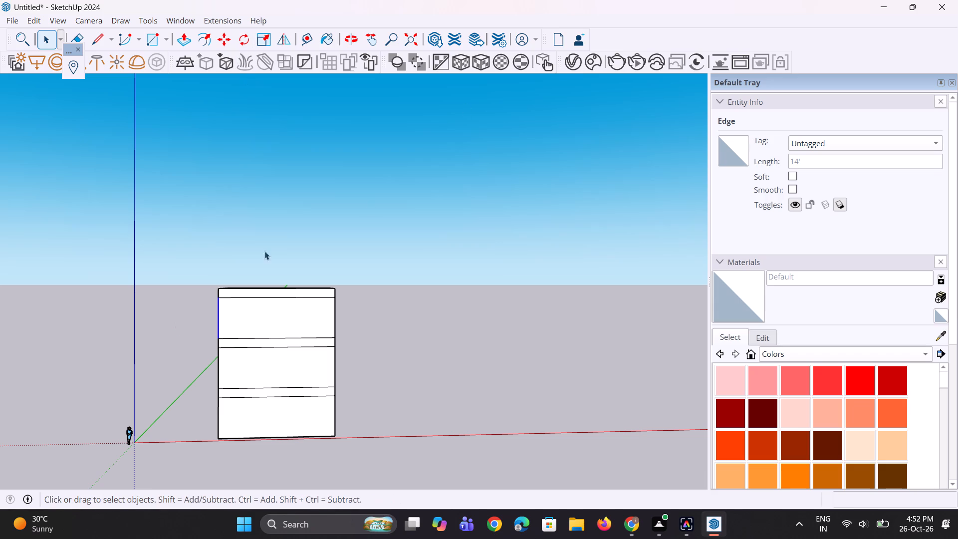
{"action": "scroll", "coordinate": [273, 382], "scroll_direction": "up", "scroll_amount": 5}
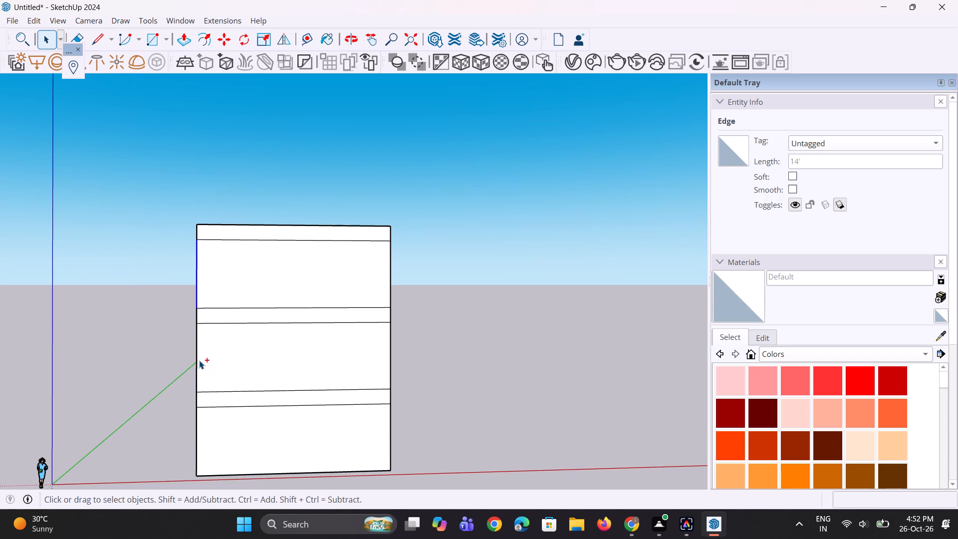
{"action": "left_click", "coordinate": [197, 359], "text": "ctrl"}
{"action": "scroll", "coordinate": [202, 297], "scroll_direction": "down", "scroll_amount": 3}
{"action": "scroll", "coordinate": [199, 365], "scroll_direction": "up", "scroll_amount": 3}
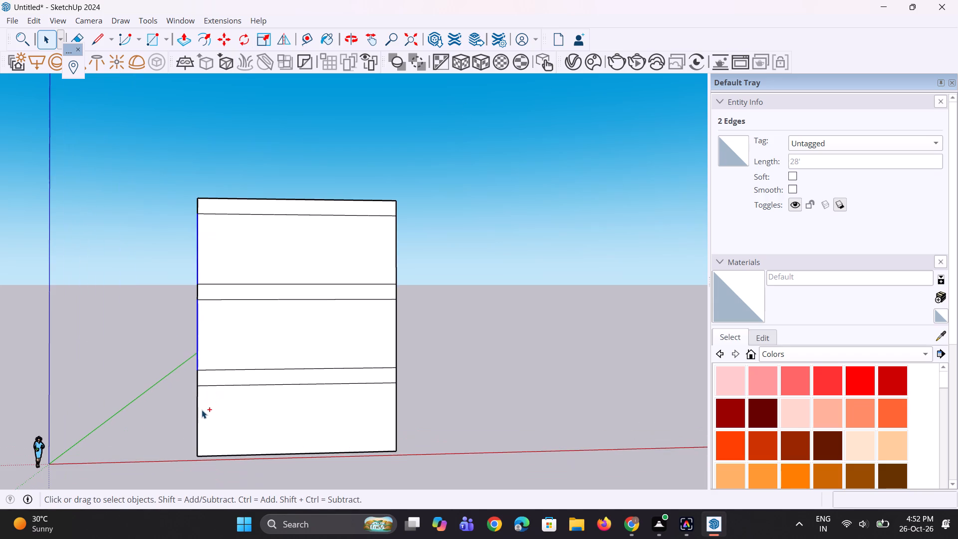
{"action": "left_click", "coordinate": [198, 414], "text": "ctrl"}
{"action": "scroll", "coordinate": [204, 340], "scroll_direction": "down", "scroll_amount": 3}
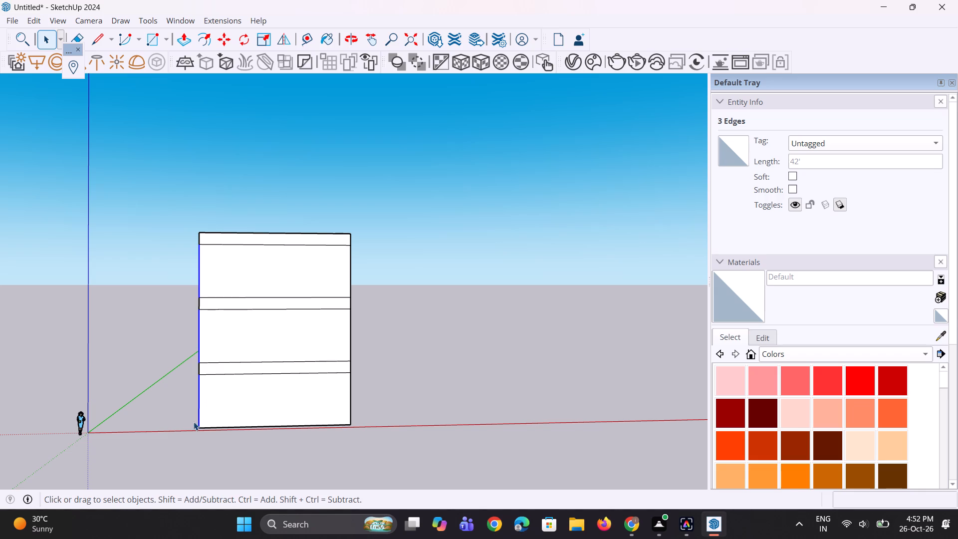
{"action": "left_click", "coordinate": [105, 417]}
Copy the left vertical edges of the upper two storeys' front faces 40' across to the opposite edge, dividing the distance by 3.
{"action": "scroll", "coordinate": [206, 357], "scroll_direction": "up", "scroll_amount": 3}
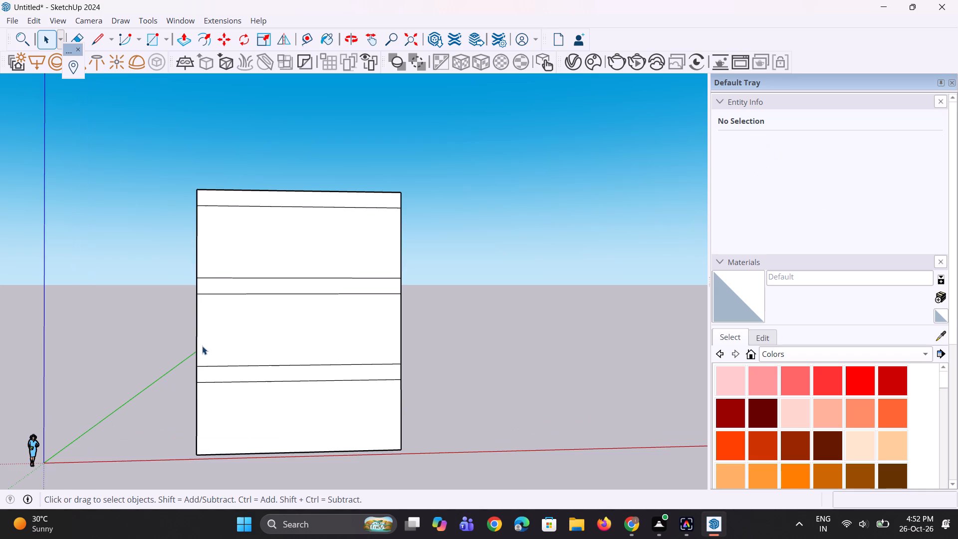
{"action": "left_click", "coordinate": [197, 342]}
{"action": "scroll", "coordinate": [194, 296], "scroll_direction": "up", "scroll_amount": 2}
{"action": "left_click", "coordinate": [198, 263], "text": "ctrl"}
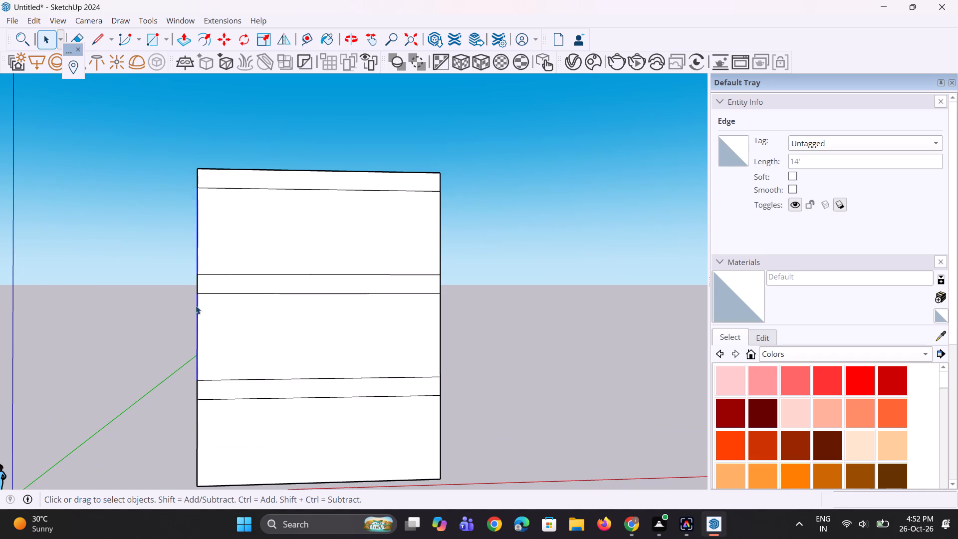
{"action": "key", "text": "m"}
{"action": "scroll", "coordinate": [198, 352], "scroll_direction": "up", "scroll_amount": 2}
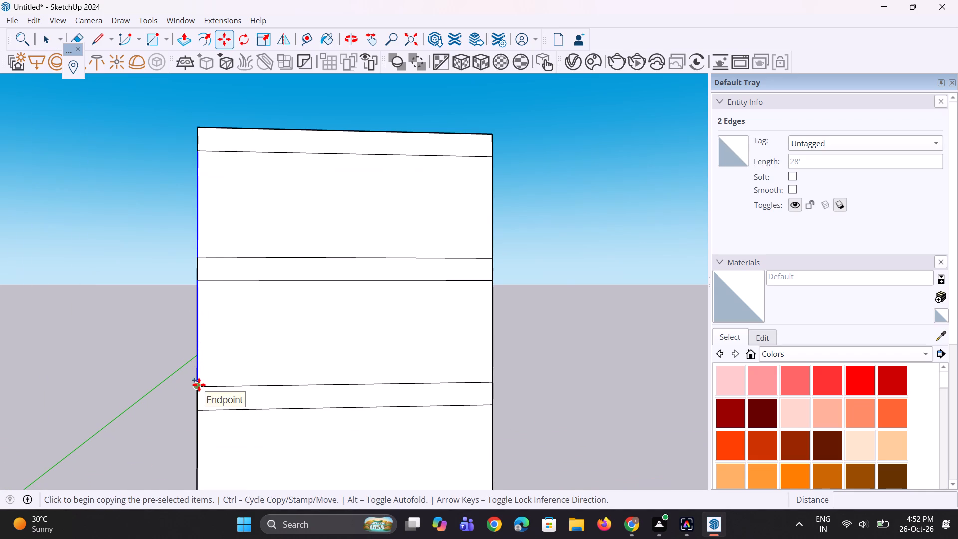
{"action": "left_click", "coordinate": [199, 385]}
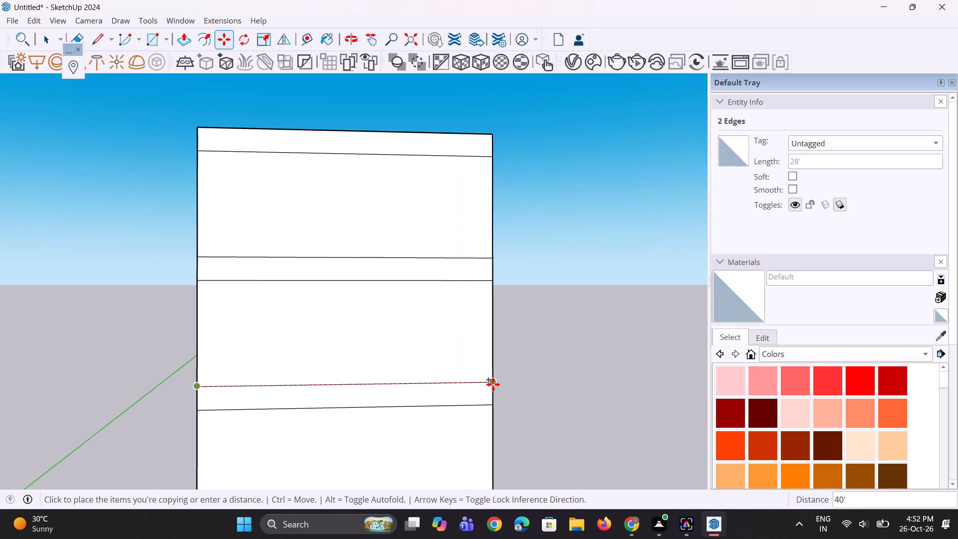
{"action": "left_click", "coordinate": [494, 384]}
{"action": "type", "text": "/3"}
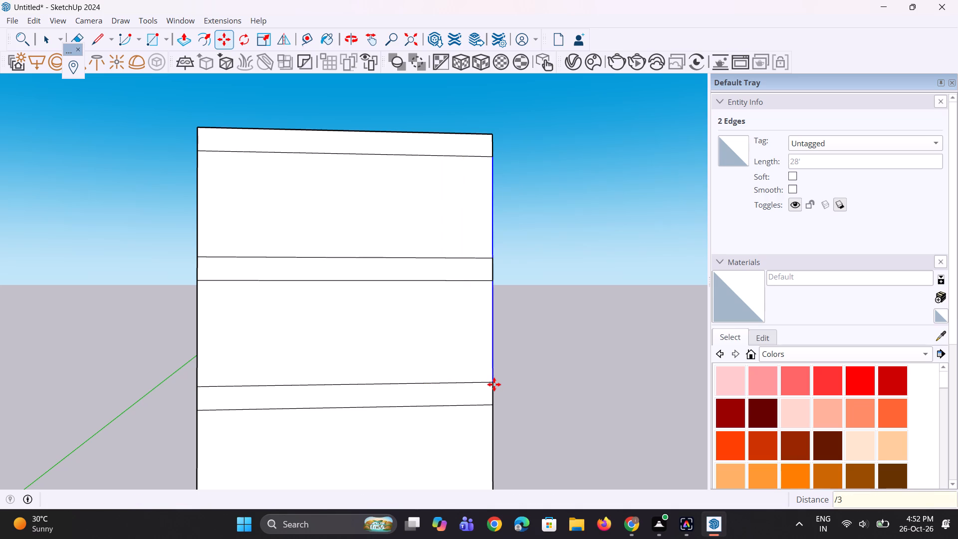
{"action": "key", "text": "Return"}
{"action": "scroll", "coordinate": [248, 407], "scroll_direction": "down", "scroll_amount": 5}
{"action": "scroll", "coordinate": [329, 413], "scroll_direction": "up", "scroll_amount": 1}
{"action": "middle_click", "coordinate": [322, 400]}
{"action": "key", "text": "space"}
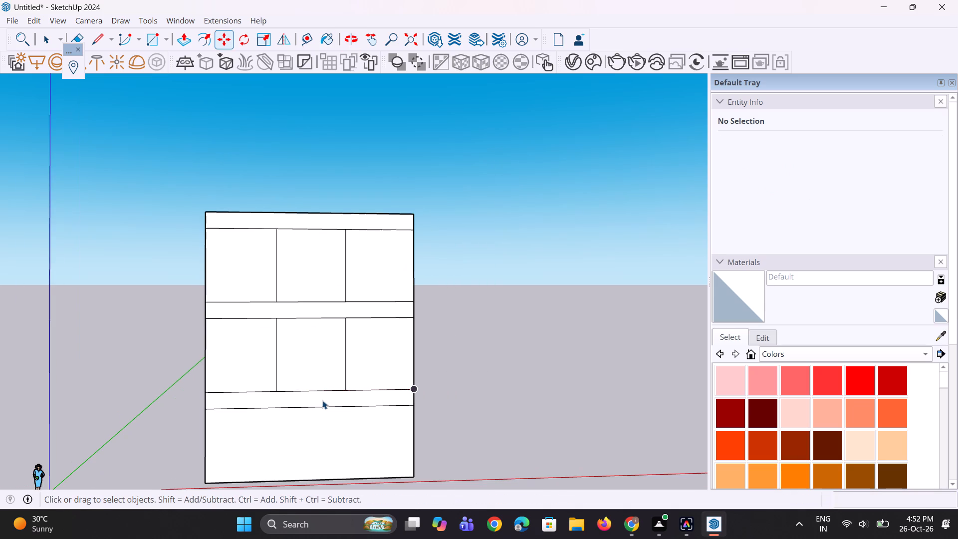
{"action": "key", "text": "space"}
{"action": "scroll", "coordinate": [322, 400], "scroll_direction": "up", "scroll_amount": 3}
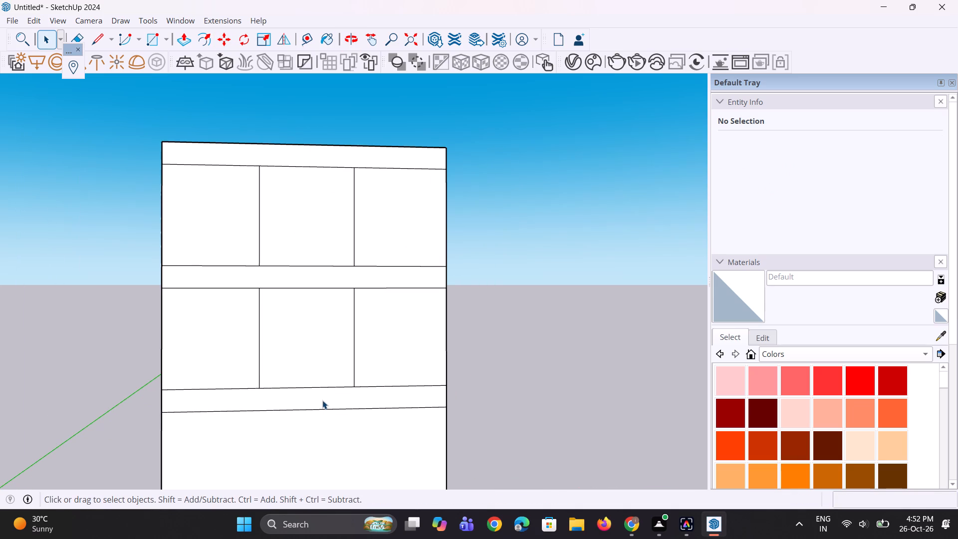
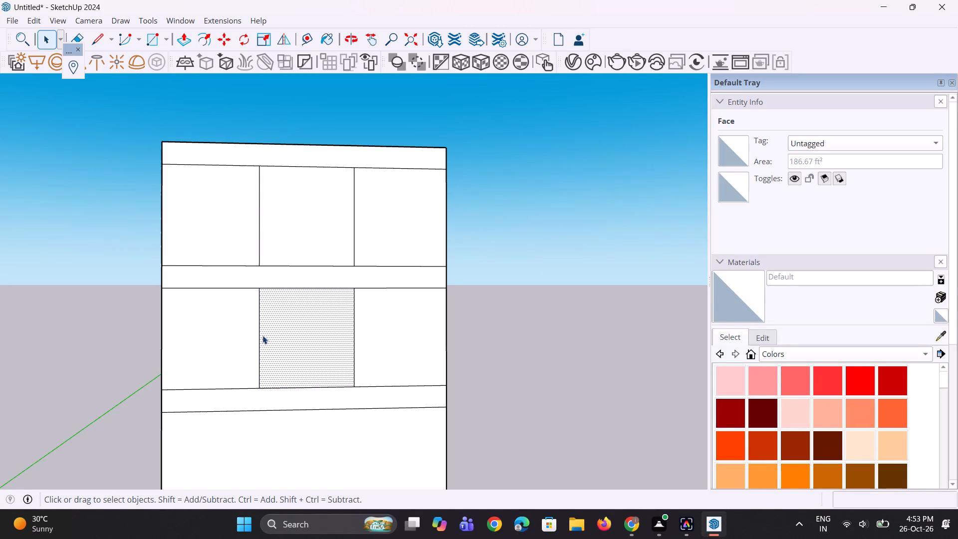
Move the left bay divider lines of both upper storeys 4' to the right along the red axis.
{"action": "left_click", "coordinate": [259, 332]}
{"action": "scroll", "coordinate": [258, 270], "scroll_direction": "up", "scroll_amount": 2}
{"action": "left_click", "coordinate": [261, 240], "text": "ctrl"}
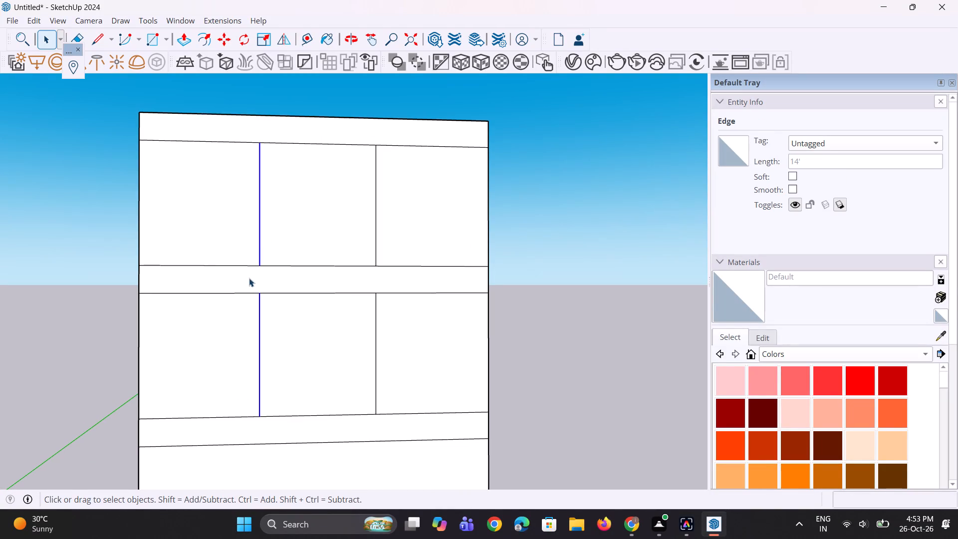
{"action": "scroll", "coordinate": [245, 280], "scroll_direction": "down", "scroll_amount": 7}
{"action": "middle_click_drag", "start_coordinate": [234, 334], "coordinate": [213, 345]}
{"action": "scroll", "coordinate": [214, 377], "scroll_direction": "up", "scroll_amount": 4}
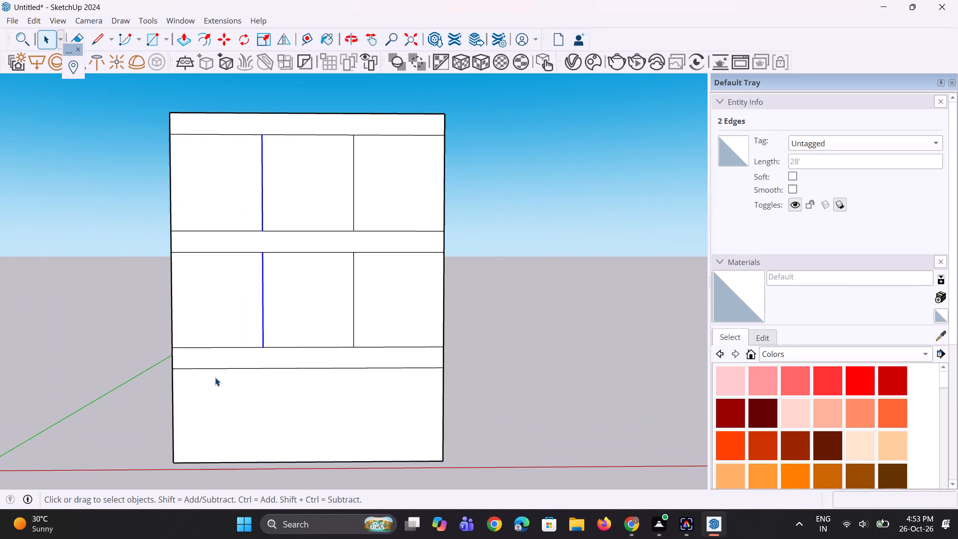
{"action": "scroll", "coordinate": [215, 377], "scroll_direction": "up", "scroll_amount": 3}
{"action": "key", "text": "m"}
{"action": "scroll", "coordinate": [286, 351], "scroll_direction": "up", "scroll_amount": 1}
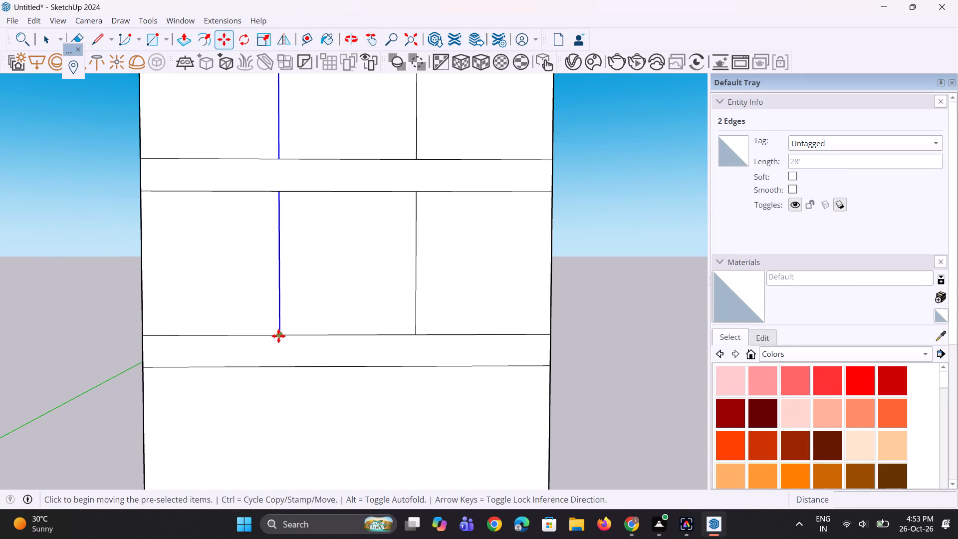
{"action": "left_click", "coordinate": [278, 336]}
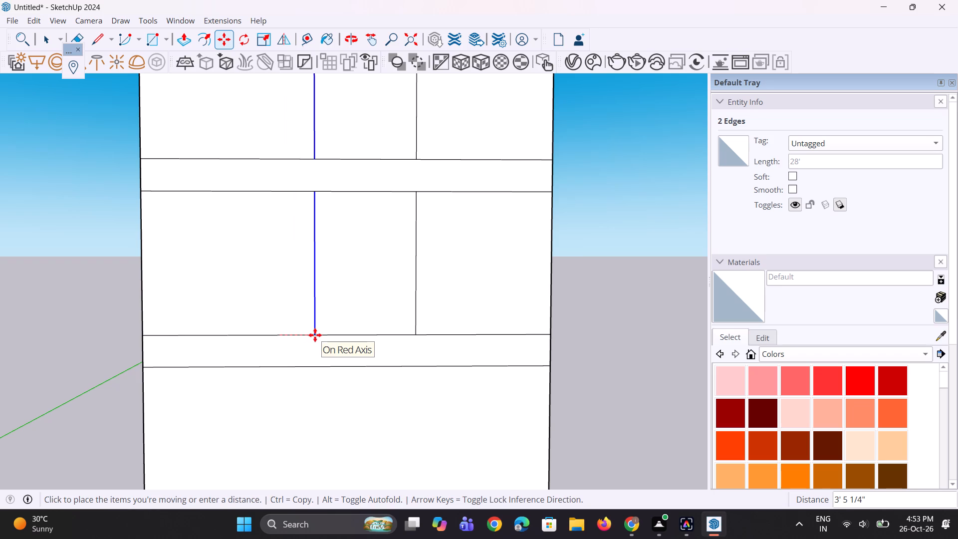
{"action": "type", "text": "4'"}
{"action": "key", "text": "Return"}
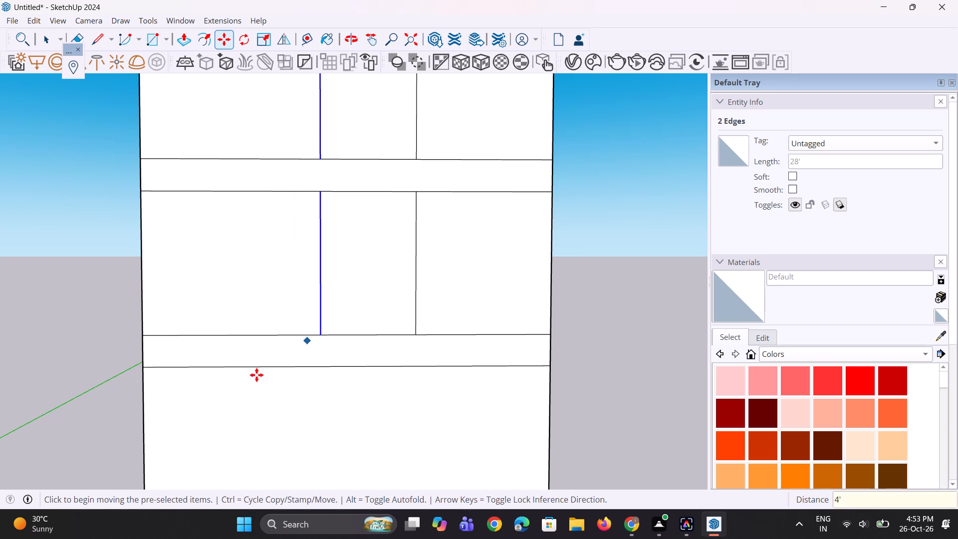
{"action": "scroll", "coordinate": [214, 391], "scroll_direction": "down", "scroll_amount": 5}
{"action": "scroll", "coordinate": [216, 383], "scroll_direction": "up", "scroll_amount": 1}
{"action": "middle_click_drag", "start_coordinate": [214, 371], "coordinate": [211, 352]}
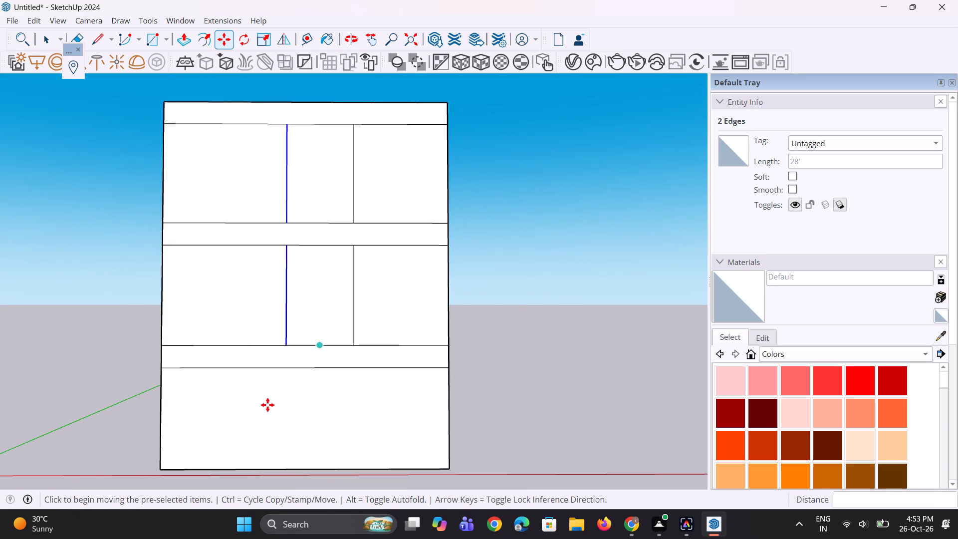
{"action": "scroll", "coordinate": [267, 408], "scroll_direction": "down", "scroll_amount": 5}
{"action": "scroll", "coordinate": [284, 409], "scroll_direction": "up", "scroll_amount": 1}
{"action": "key", "text": "space"}
{"action": "key", "text": "space"}
{"action": "left_click", "coordinate": [443, 381]}
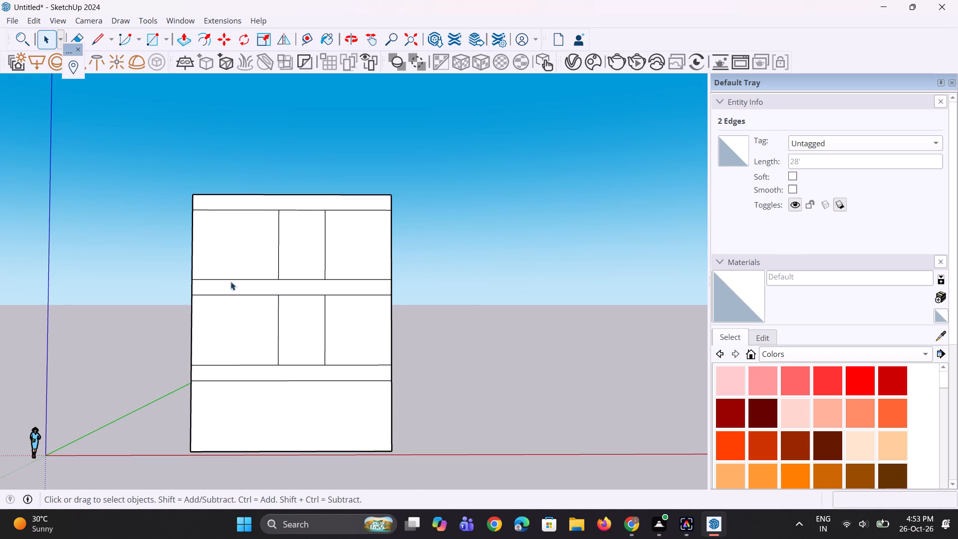
Move the right bay divider lines of both upper storeys 1'8" to the right along the red axis.
{"action": "scroll", "coordinate": [276, 221], "scroll_direction": "up", "scroll_amount": 6}
{"action": "left_click", "coordinate": [362, 285]}
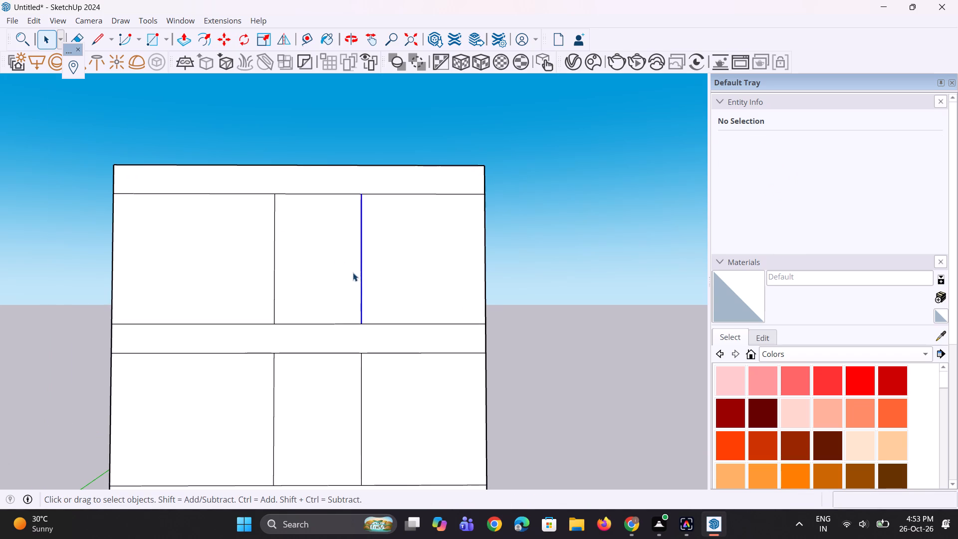
{"action": "scroll", "coordinate": [351, 270], "scroll_direction": "down", "scroll_amount": 3}
{"action": "scroll", "coordinate": [359, 382], "scroll_direction": "up", "scroll_amount": 1}
{"action": "left_click", "coordinate": [359, 382], "text": "ctrl"}
{"action": "scroll", "coordinate": [349, 341], "scroll_direction": "down", "scroll_amount": 4}
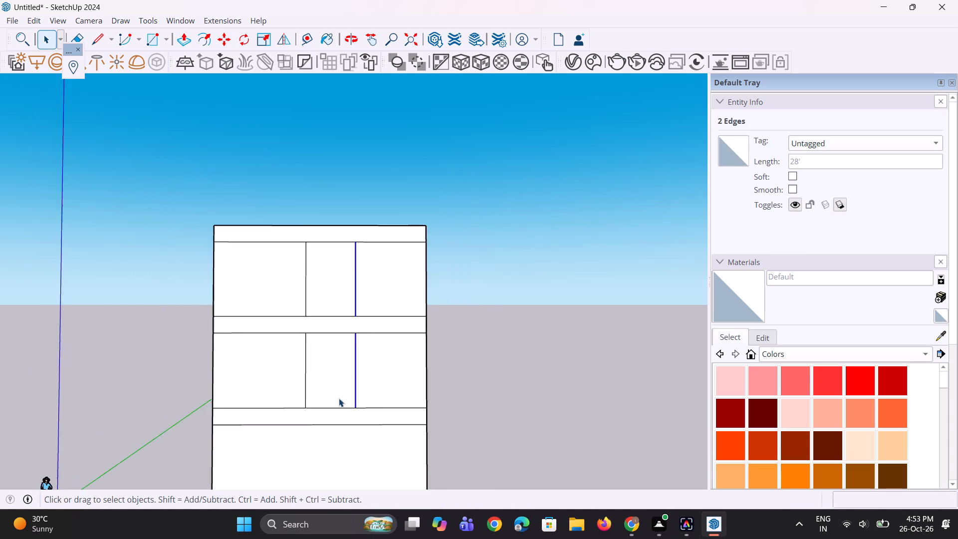
{"action": "scroll", "coordinate": [339, 408], "scroll_direction": "up", "scroll_amount": 5}
{"action": "key", "text": "m"}
{"action": "scroll", "coordinate": [369, 409], "scroll_direction": "up", "scroll_amount": 3}
{"action": "left_click", "coordinate": [355, 406]}
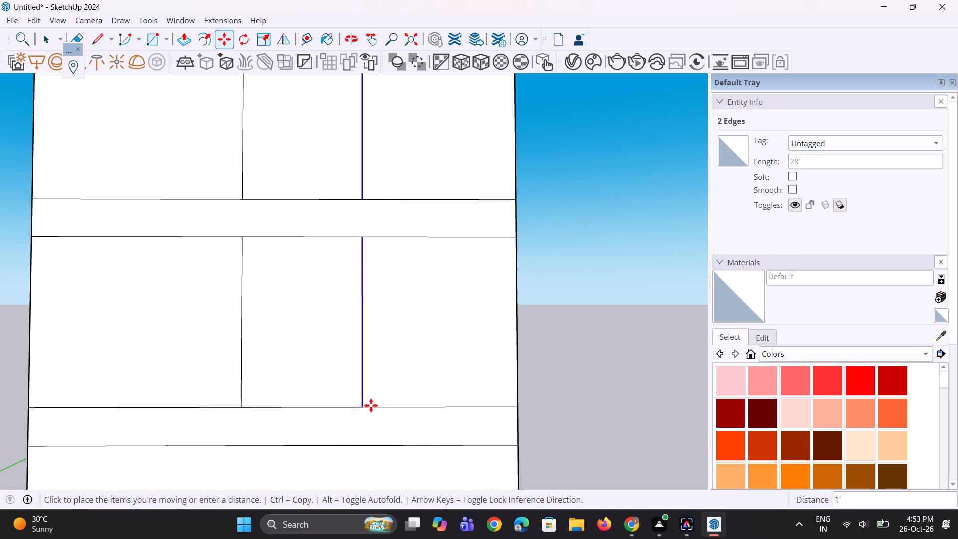
{"action": "type", "text": "1'"}
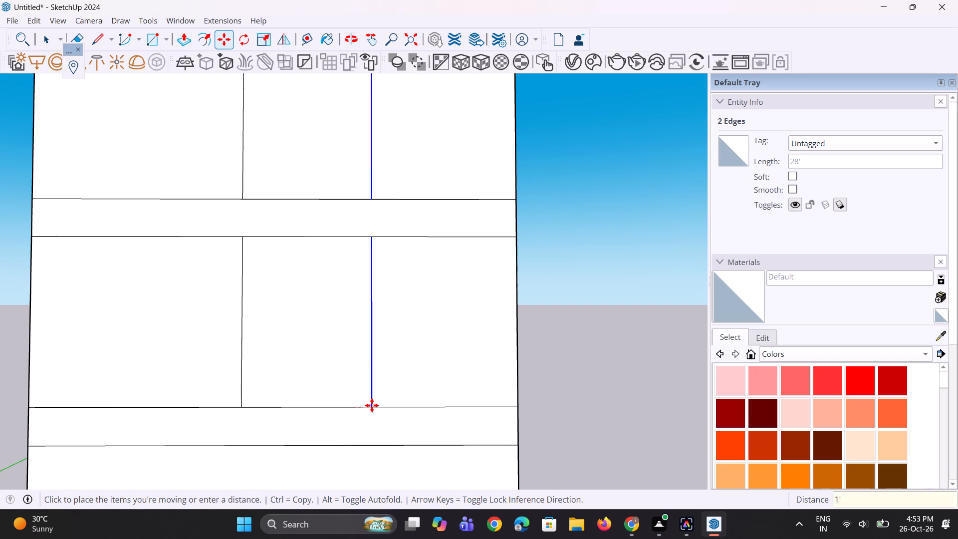
{"action": "type", "text": "8\""}
{"action": "key", "text": "Return"}
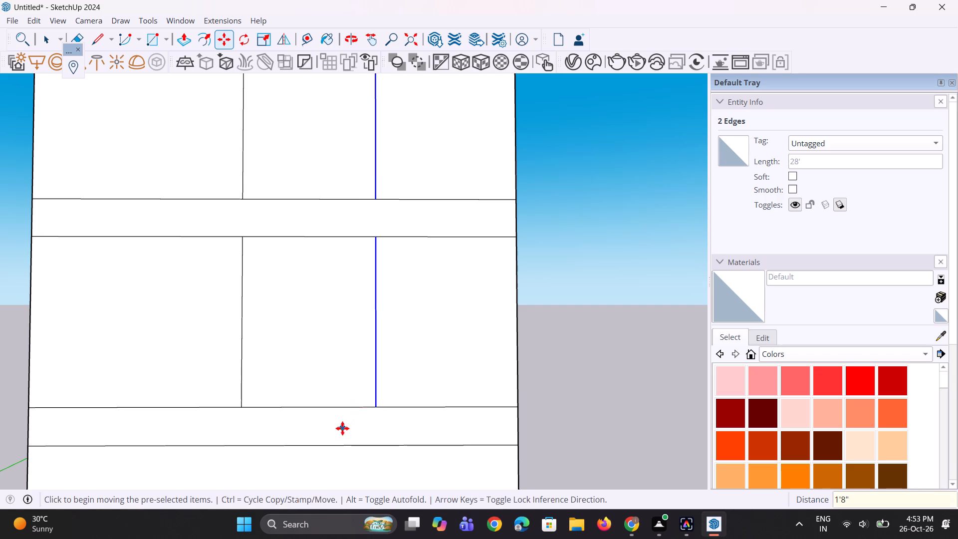
{"action": "scroll", "coordinate": [341, 428], "scroll_direction": "down", "scroll_amount": 5}
{"action": "scroll", "coordinate": [345, 427], "scroll_direction": "up", "scroll_amount": 1}
{"action": "middle_click_drag", "start_coordinate": [345, 426], "coordinate": [327, 402]}
{"action": "key", "text": "space"}
{"action": "key", "text": "space"}
{"action": "left_click", "coordinate": [473, 429]}
Shift the left bay divider lines of both upper storeys a further 3' to the right.
{"action": "scroll", "coordinate": [312, 435], "scroll_direction": "down", "scroll_amount": 3}
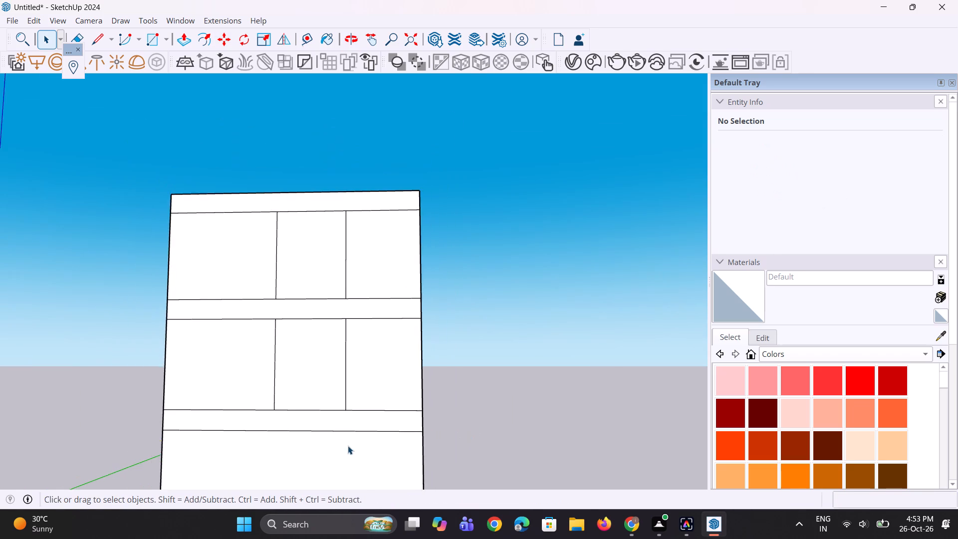
{"action": "middle_click_drag", "start_coordinate": [348, 446], "coordinate": [343, 463]}
{"action": "scroll", "coordinate": [340, 458], "scroll_direction": "up", "scroll_amount": 6}
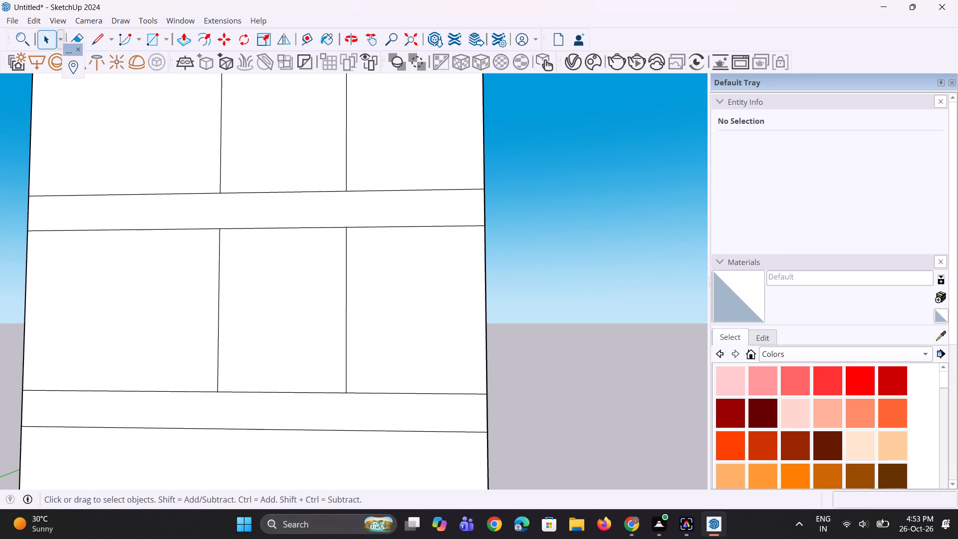
{"action": "scroll", "coordinate": [372, 509], "scroll_direction": "up", "scroll_amount": 3}
{"action": "scroll", "coordinate": [211, 382], "scroll_direction": "up", "scroll_amount": 1}
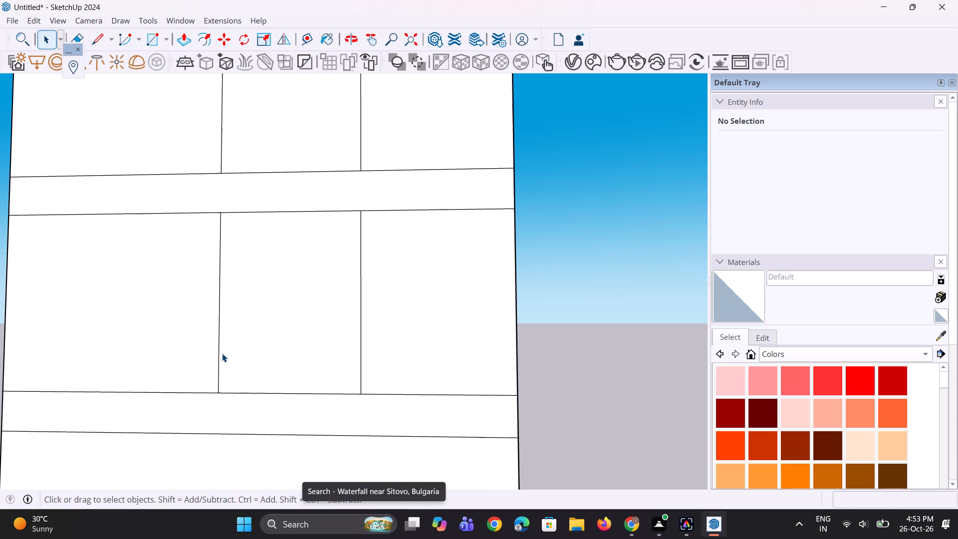
{"action": "left_click", "coordinate": [218, 347]}
{"action": "scroll", "coordinate": [273, 416], "scroll_direction": "down", "scroll_amount": 4}
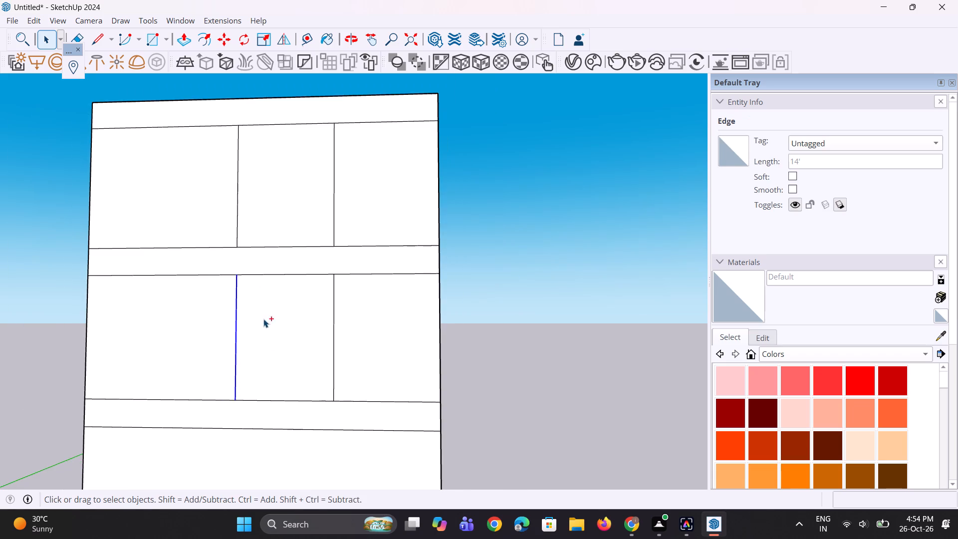
{"action": "scroll", "coordinate": [239, 225], "scroll_direction": "up", "scroll_amount": 1, "text": "ctrl"}
{"action": "left_click", "coordinate": [238, 221], "text": "ctrl"}
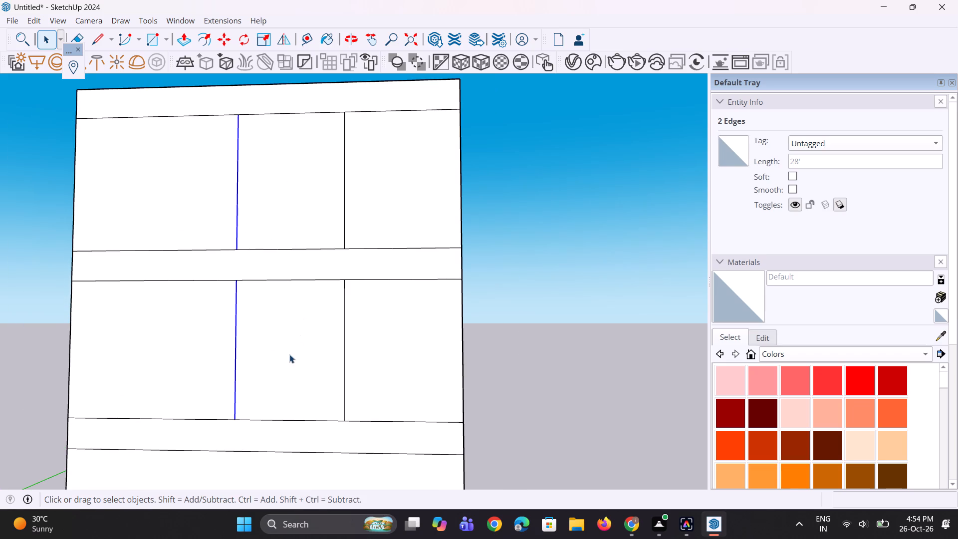
{"action": "key", "text": "m"}
{"action": "scroll", "coordinate": [281, 406], "scroll_direction": "up", "scroll_amount": 2}
{"action": "left_click", "coordinate": [225, 419]}
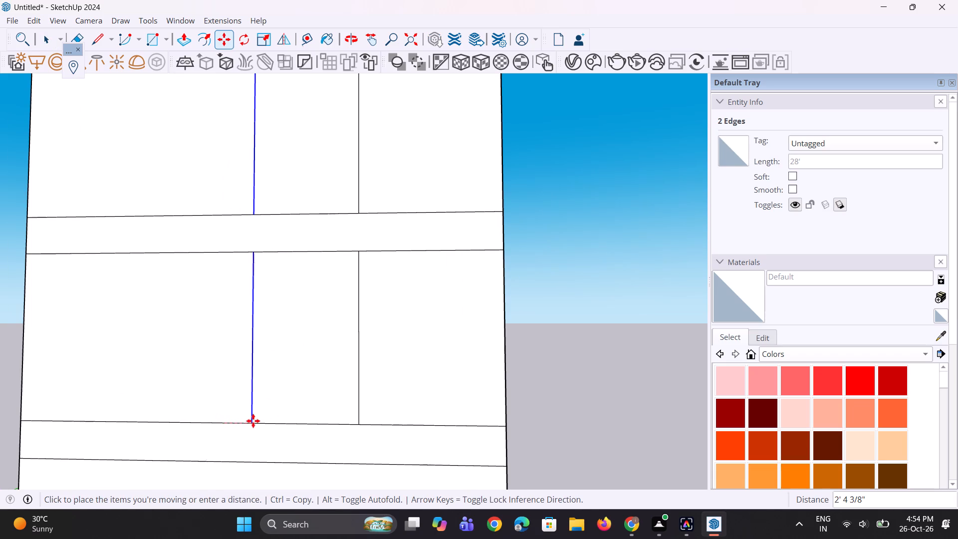
{"action": "key", "text": "3"}
{"action": "key", "text": "apostrophe"}
{"action": "key", "text": "Return"}
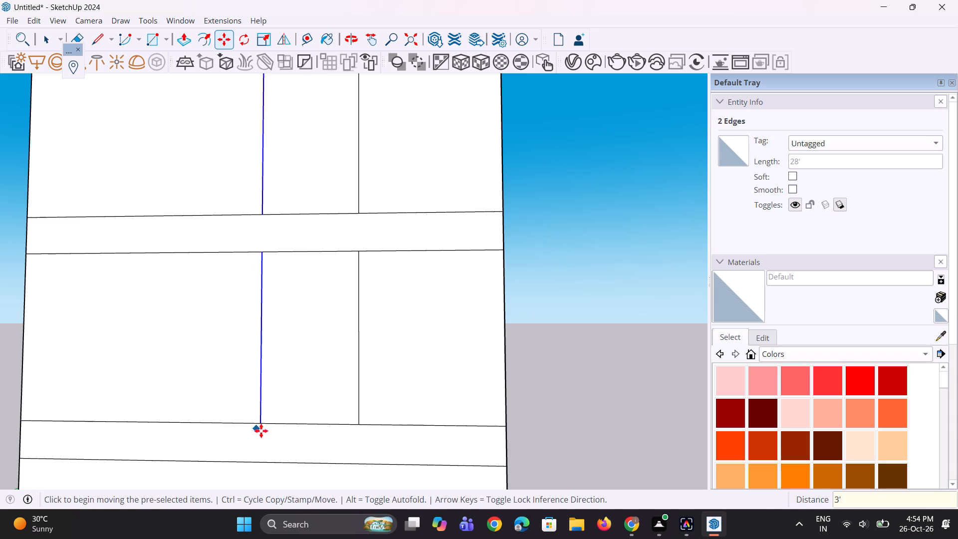
{"action": "scroll", "coordinate": [263, 409], "scroll_direction": "up", "scroll_amount": 1}
{"action": "scroll", "coordinate": [263, 403], "scroll_direction": "down", "scroll_amount": 5}
{"action": "middle_click_drag", "start_coordinate": [275, 399], "coordinate": [254, 406]}
{"action": "key", "text": "space"}
{"action": "key", "text": "space"}
{"action": "left_click", "coordinate": [504, 423]}
Shift the right bay divider lines of both upper storeys a further 2' to the right.
{"action": "scroll", "coordinate": [311, 403], "scroll_direction": "up", "scroll_amount": 2}
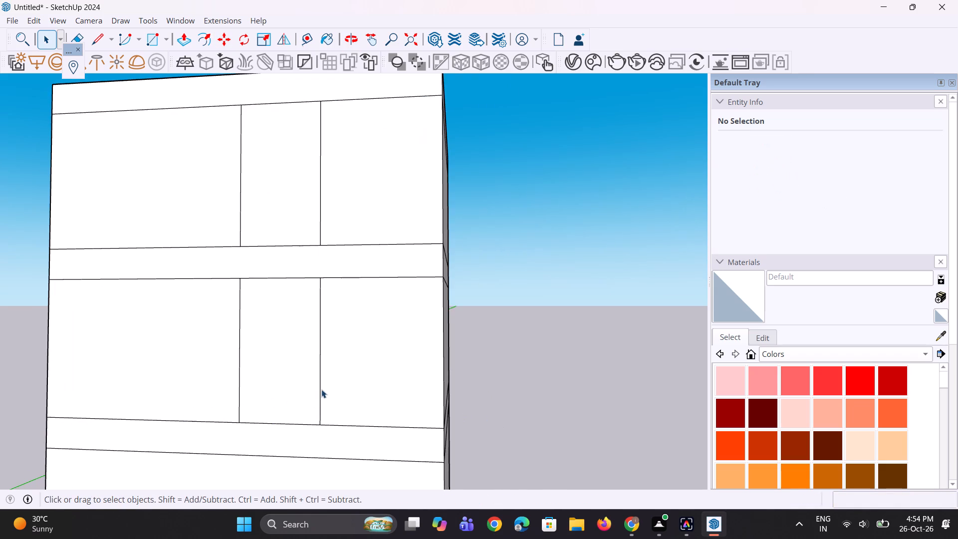
{"action": "left_click", "coordinate": [321, 389]}
{"action": "scroll", "coordinate": [319, 282], "scroll_direction": "up", "scroll_amount": 2}
{"action": "left_click", "coordinate": [321, 223], "text": "ctrl"}
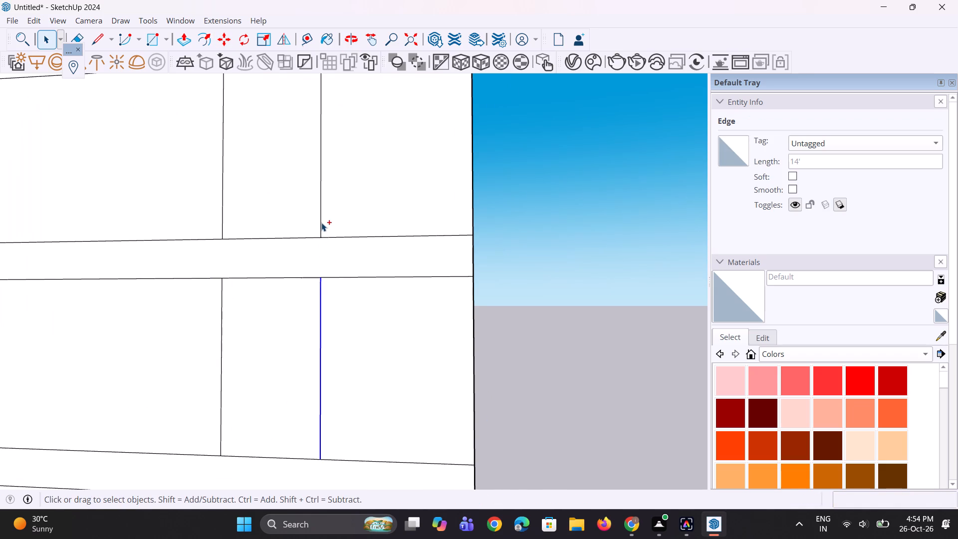
{"action": "scroll", "coordinate": [318, 295], "scroll_direction": "down", "scroll_amount": 4}
{"action": "scroll", "coordinate": [274, 450], "scroll_direction": "up", "scroll_amount": 1}
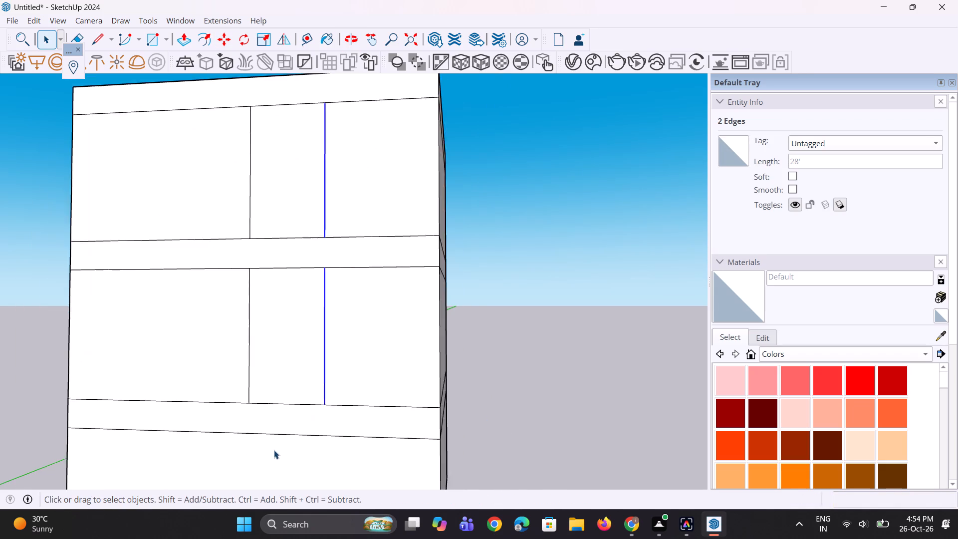
{"action": "scroll", "coordinate": [274, 450], "scroll_direction": "up", "scroll_amount": 1}
{"action": "key", "text": "m"}
{"action": "scroll", "coordinate": [279, 450], "scroll_direction": "up", "scroll_amount": 2}
{"action": "left_click", "coordinate": [340, 388]}
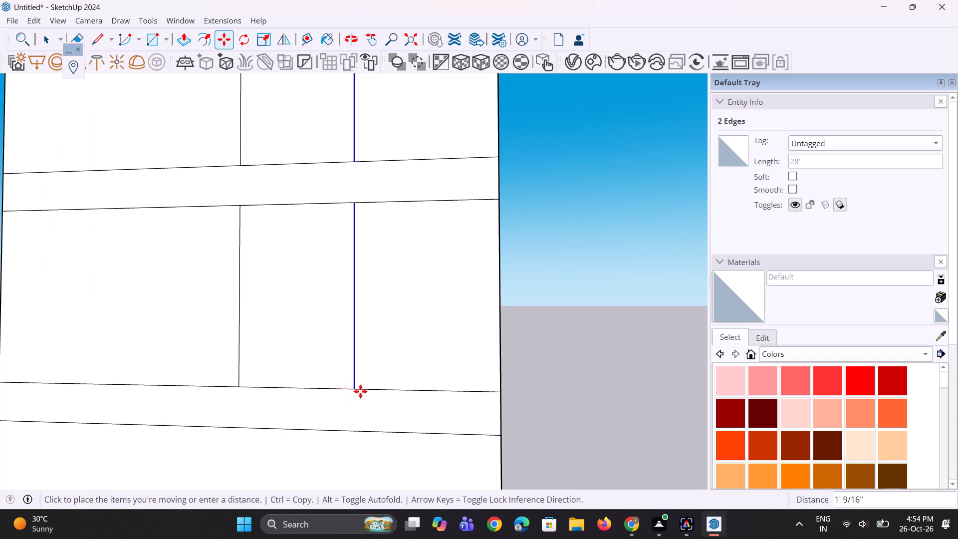
{"action": "key", "text": "2"}
{"action": "key", "text": "apostrophe"}
{"action": "key", "text": "Return"}
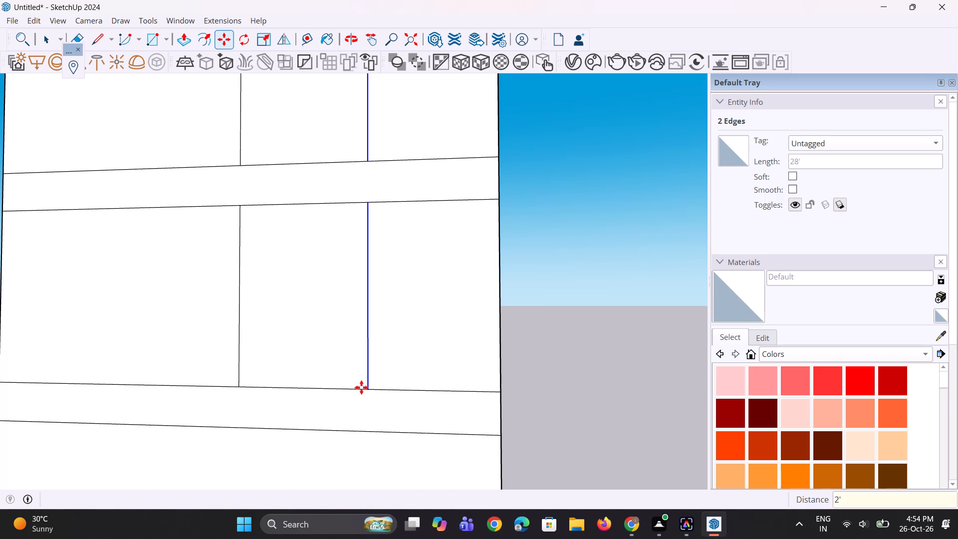
{"action": "scroll", "coordinate": [309, 383], "scroll_direction": "down", "scroll_amount": 5}
{"action": "middle_click_drag", "start_coordinate": [322, 375], "coordinate": [352, 363]}
{"action": "scroll", "coordinate": [352, 363], "scroll_direction": "up", "scroll_amount": 1}
{"action": "key", "text": "space"}
{"action": "key", "text": "space"}
{"action": "left_click", "coordinate": [527, 407]}
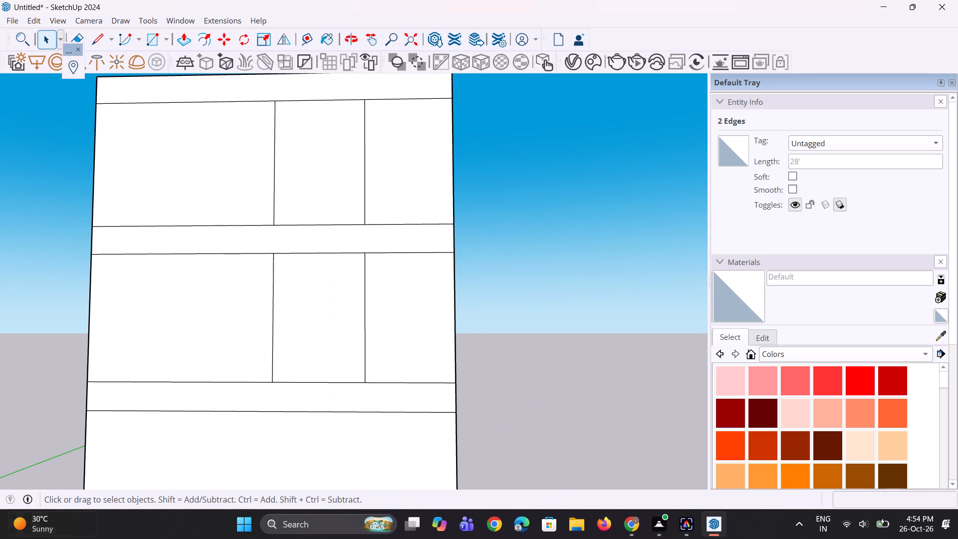
Recess the top storey's wide left bay about 8' 1" with Push/Pull and repeat that depth on the left bay below.
{"action": "scroll", "coordinate": [181, 358], "scroll_direction": "down", "scroll_amount": 5}
{"action": "middle_click_drag", "start_coordinate": [222, 423], "coordinate": [222, 471]}
{"action": "scroll", "coordinate": [223, 463], "scroll_direction": "up", "scroll_amount": 1}
{"action": "scroll", "coordinate": [163, 221], "scroll_direction": "up", "scroll_amount": 5}
{"action": "middle_click_drag", "start_coordinate": [193, 229], "coordinate": [205, 249]}
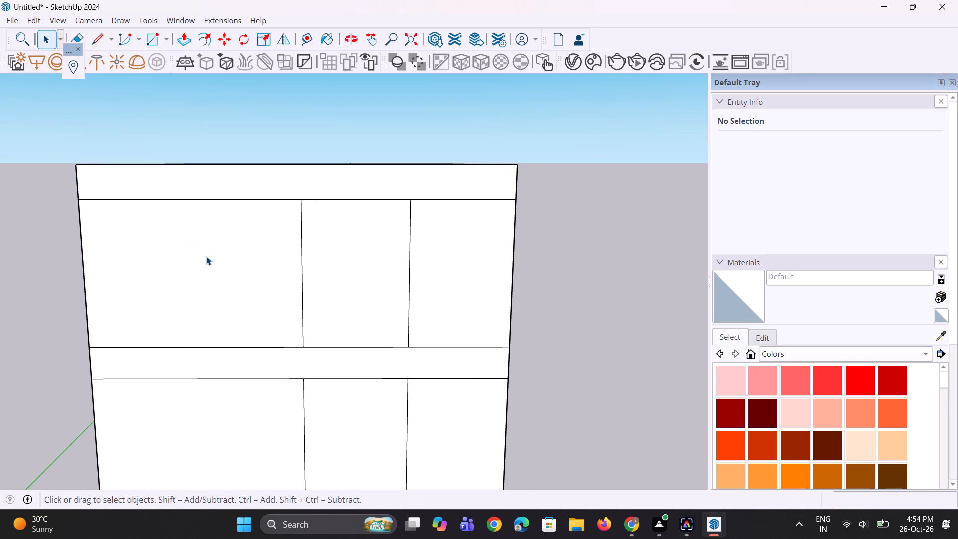
{"action": "key", "text": "p"}
{"action": "left_click", "coordinate": [212, 284]}
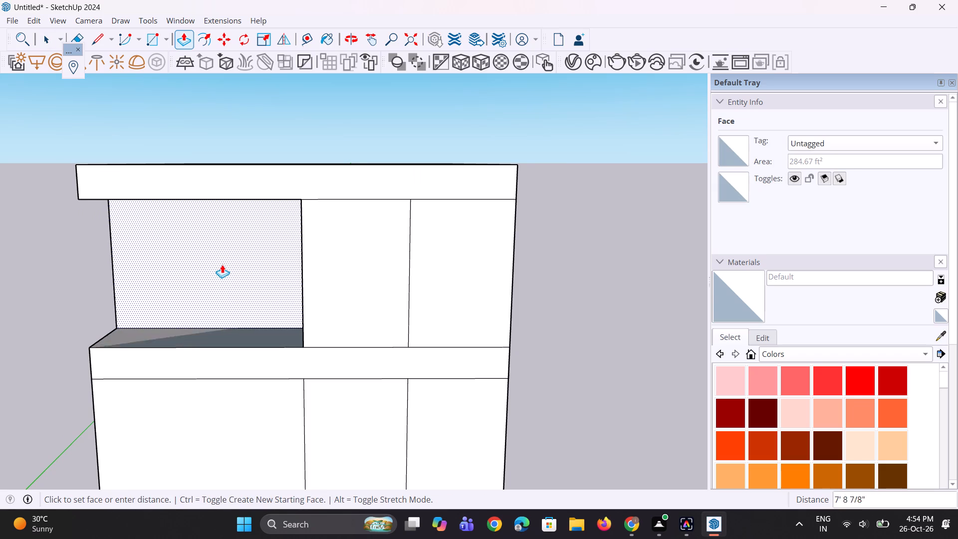
{"action": "left_click", "coordinate": [222, 265]}
{"action": "middle_click_drag", "start_coordinate": [288, 368], "coordinate": [416, 333]}
{"action": "scroll", "coordinate": [305, 307], "scroll_direction": "down", "scroll_amount": 4}
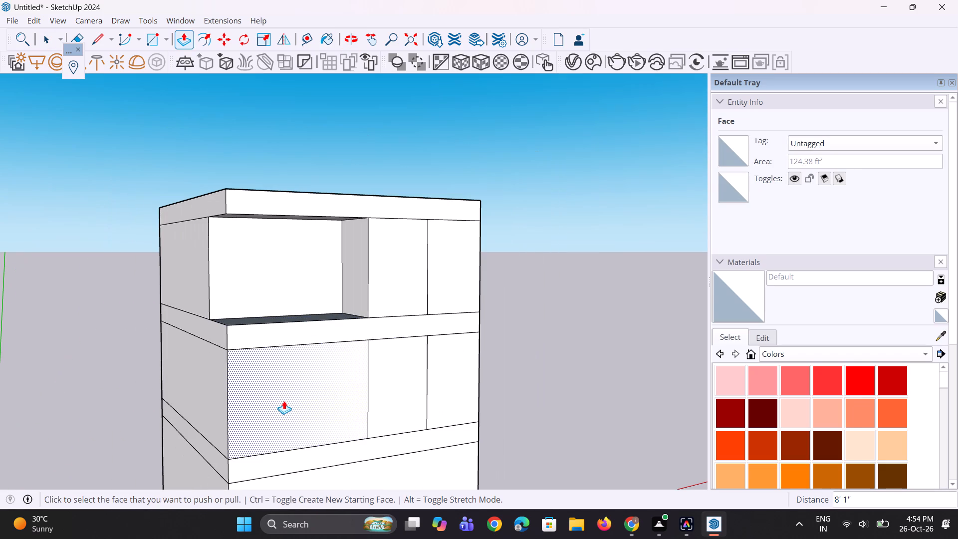
{"action": "double_click", "coordinate": [284, 401]}
Examine the massing and the two recessed left bays from several angles and distances.
{"action": "middle_click_drag", "start_coordinate": [206, 408], "coordinate": [195, 365]}
{"action": "scroll", "coordinate": [180, 366], "scroll_direction": "down", "scroll_amount": 10}
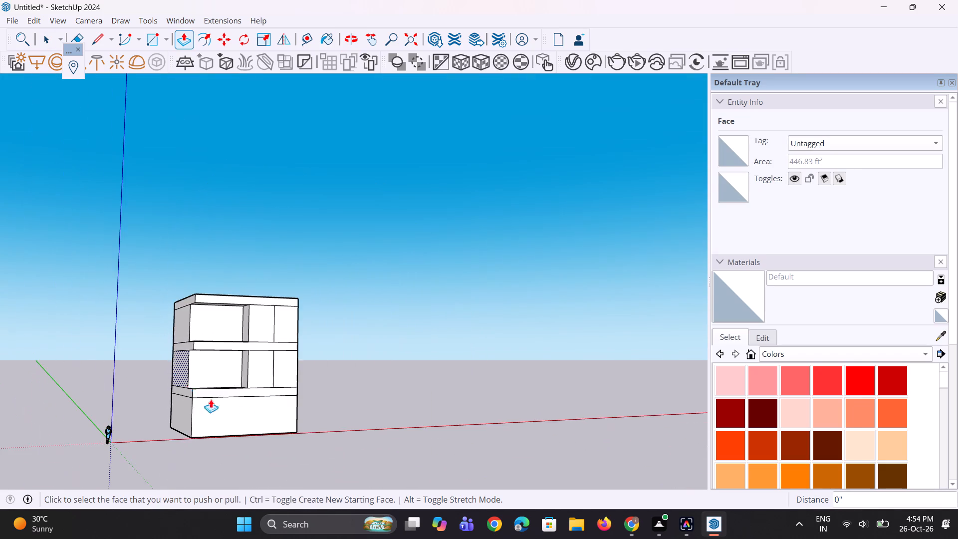
{"action": "middle_click_drag", "start_coordinate": [283, 409], "coordinate": [160, 400]}
{"action": "scroll", "coordinate": [186, 351], "scroll_direction": "up", "scroll_amount": 2}
{"action": "scroll", "coordinate": [253, 330], "scroll_direction": "up", "scroll_amount": 2}
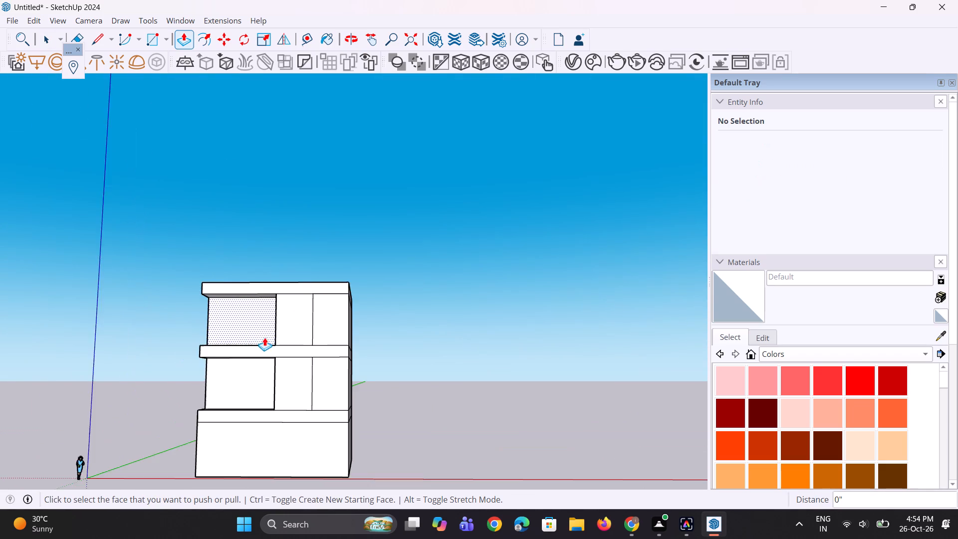
{"action": "scroll", "coordinate": [270, 344], "scroll_direction": "up", "scroll_amount": 2}
{"action": "middle_click_drag", "start_coordinate": [261, 357], "coordinate": [284, 378]}
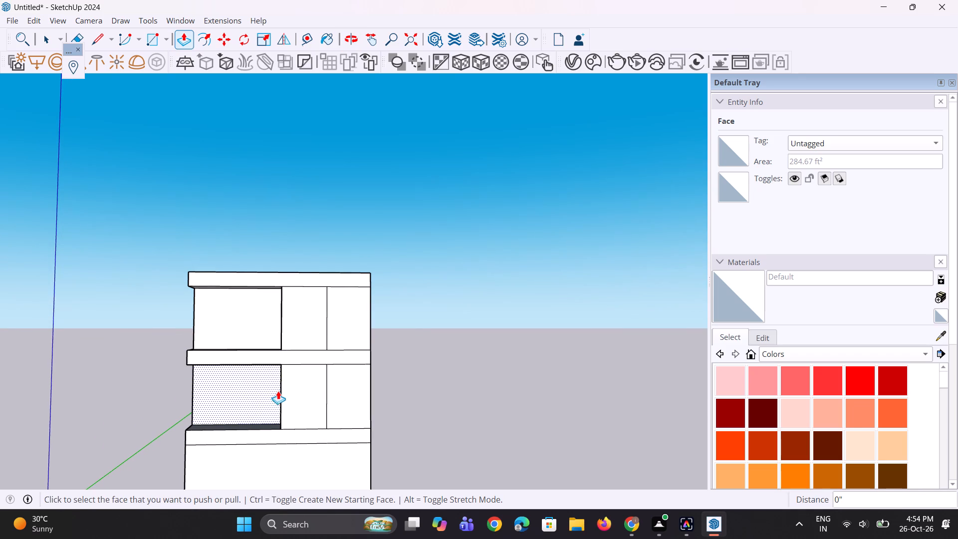
{"action": "scroll", "coordinate": [249, 402], "scroll_direction": "down", "scroll_amount": 4}
{"action": "middle_click_drag", "start_coordinate": [284, 402], "coordinate": [266, 395]}
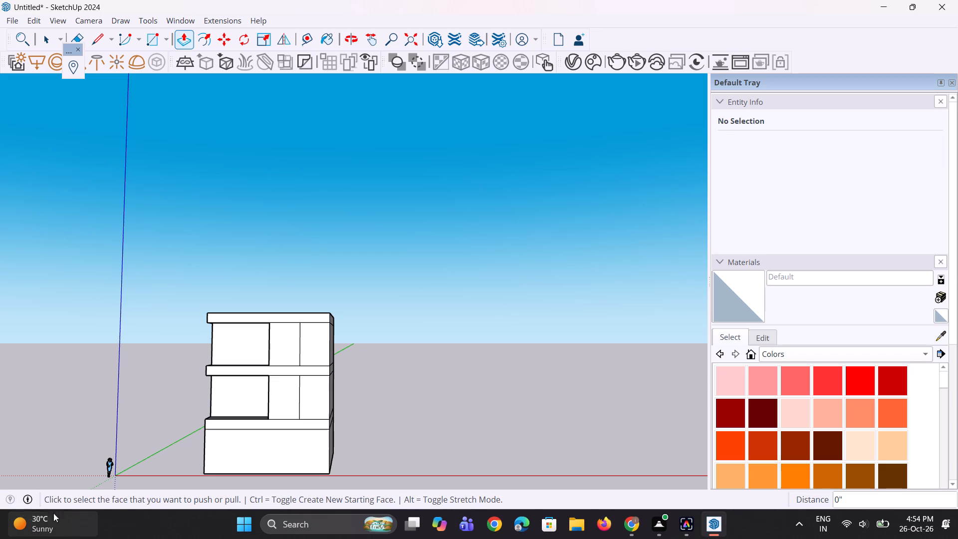
{"action": "scroll", "coordinate": [69, 481], "scroll_direction": "down", "scroll_amount": 3}
{"action": "middle_click_drag", "start_coordinate": [178, 470], "coordinate": [207, 426]}
{"action": "key", "text": "space"}
{"action": "key", "text": "space"}
Draw a vertical line about 3' 1" long across the floor band between the upper storeys, joining their left bay dividers.
{"action": "scroll", "coordinate": [395, 266], "scroll_direction": "down", "scroll_amount": 4}
{"action": "scroll", "coordinate": [272, 320], "scroll_direction": "up", "scroll_amount": 1}
{"action": "middle_click_drag", "start_coordinate": [270, 324], "coordinate": [289, 400]}
{"action": "scroll", "coordinate": [281, 340], "scroll_direction": "up", "scroll_amount": 4}
{"action": "scroll", "coordinate": [305, 392], "scroll_direction": "up", "scroll_amount": 4}
{"action": "middle_click_drag", "start_coordinate": [289, 415], "coordinate": [277, 410]}
{"action": "scroll", "coordinate": [272, 405], "scroll_direction": "up", "scroll_amount": 3}
{"action": "left_click", "coordinate": [257, 304]}
{"action": "scroll", "coordinate": [258, 337], "scroll_direction": "up", "scroll_amount": 2}
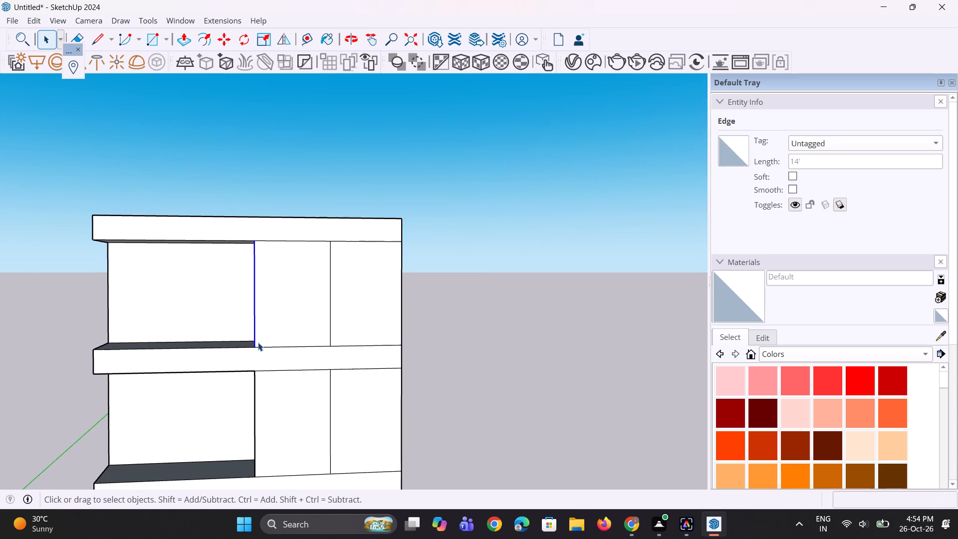
{"action": "key", "text": "l"}
{"action": "scroll", "coordinate": [246, 360], "scroll_direction": "down", "scroll_amount": 2}
{"action": "scroll", "coordinate": [207, 370], "scroll_direction": "up", "scroll_amount": 5}
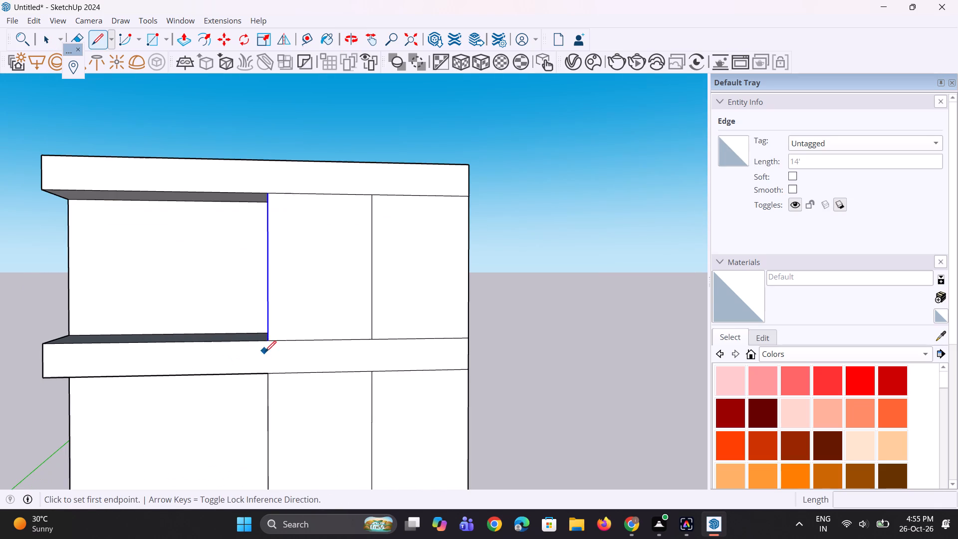
{"action": "left_click", "coordinate": [270, 339]}
{"action": "left_click", "coordinate": [269, 372]}
Draw a vertical line about 3' 1" long across the floor band between the upper storeys, joining their right bay dividers.
{"action": "scroll", "coordinate": [266, 383], "scroll_direction": "down", "scroll_amount": 5}
{"action": "middle_click_drag", "start_coordinate": [274, 395], "coordinate": [266, 392]}
{"action": "key", "text": "space"}
{"action": "key", "text": "space"}
{"action": "scroll", "coordinate": [251, 380], "scroll_direction": "down", "scroll_amount": 4}
{"action": "key", "text": "space"}
{"action": "middle_click_drag", "start_coordinate": [252, 380], "coordinate": [248, 368]}
{"action": "scroll", "coordinate": [277, 361], "scroll_direction": "up", "scroll_amount": 5}
{"action": "scroll", "coordinate": [278, 369], "scroll_direction": "down", "scroll_amount": 3}
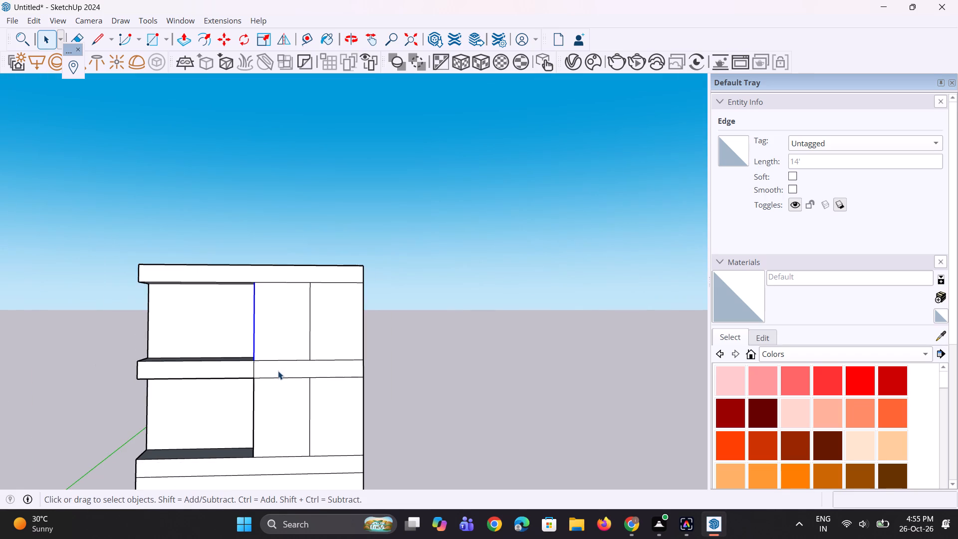
{"action": "middle_click_drag", "start_coordinate": [278, 371], "coordinate": [271, 375]}
{"action": "scroll", "coordinate": [271, 375], "scroll_direction": "up", "scroll_amount": 2}
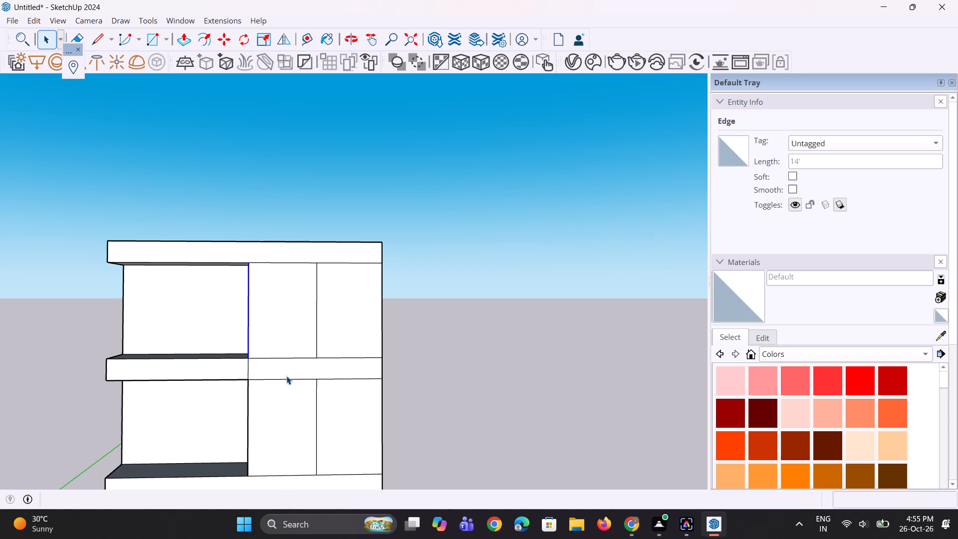
{"action": "scroll", "coordinate": [314, 353], "scroll_direction": "up", "scroll_amount": 1}
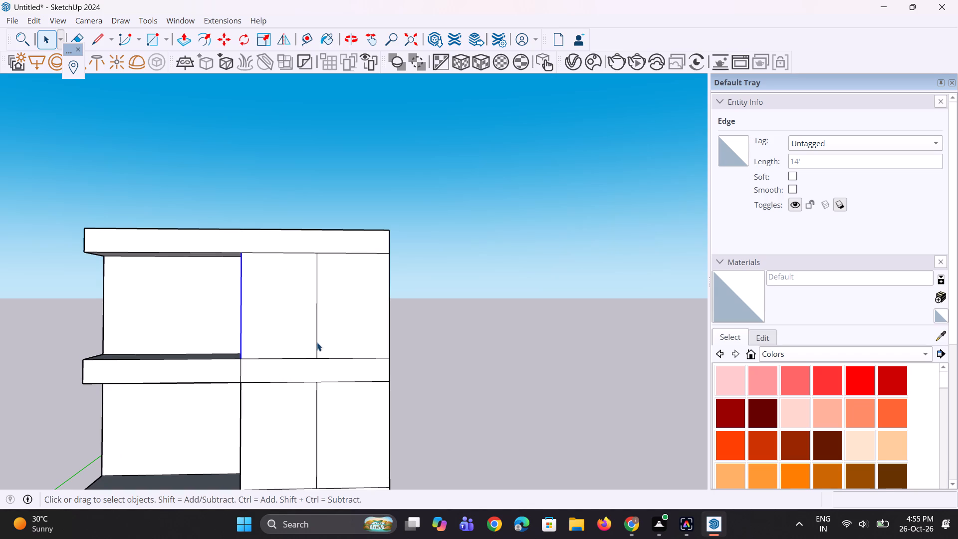
{"action": "left_click", "coordinate": [317, 342]}
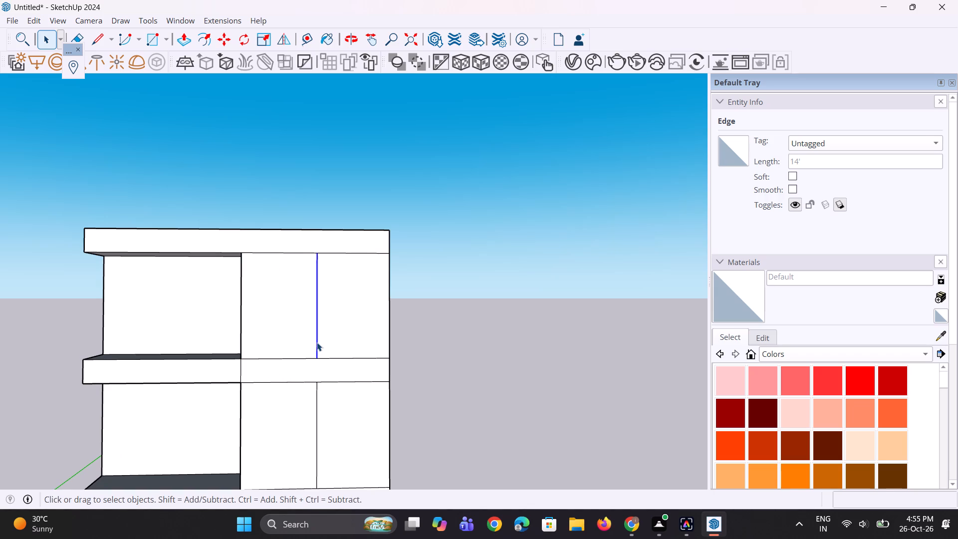
{"action": "scroll", "coordinate": [317, 386], "scroll_direction": "up", "scroll_amount": 2}
{"action": "key", "text": "l"}
{"action": "scroll", "coordinate": [315, 384], "scroll_direction": "up", "scroll_amount": 2}
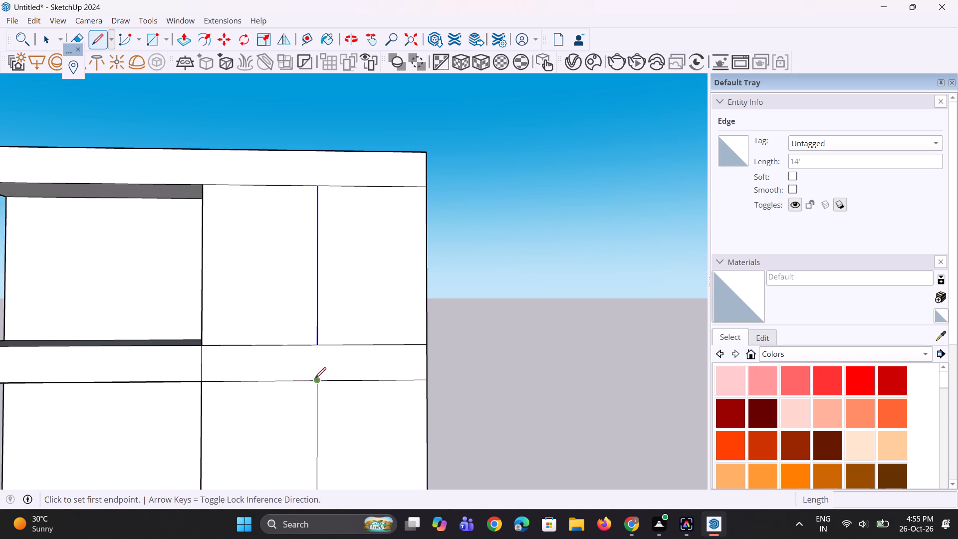
{"action": "left_click", "coordinate": [315, 341]}
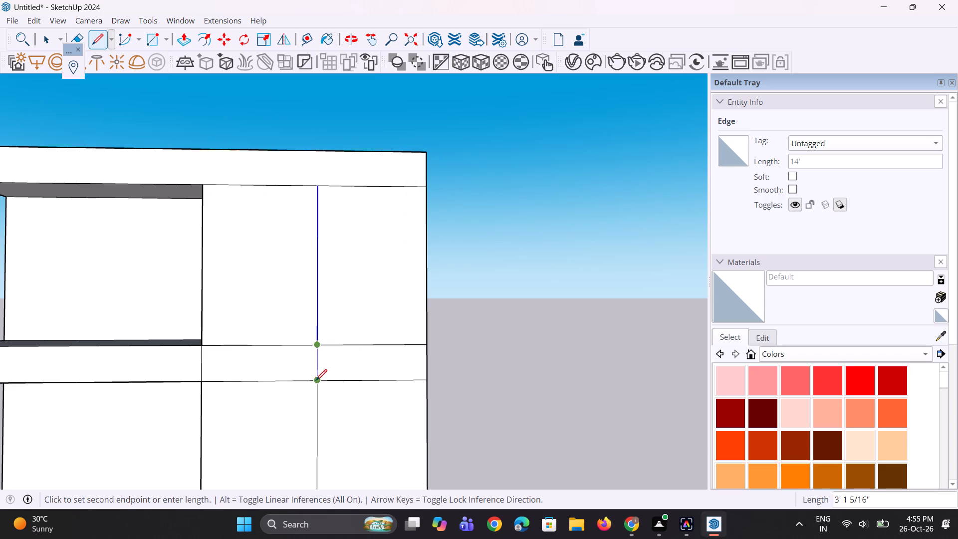
{"action": "left_click", "coordinate": [316, 380]}
{"action": "key", "text": "space"}
{"action": "key", "text": "space"}
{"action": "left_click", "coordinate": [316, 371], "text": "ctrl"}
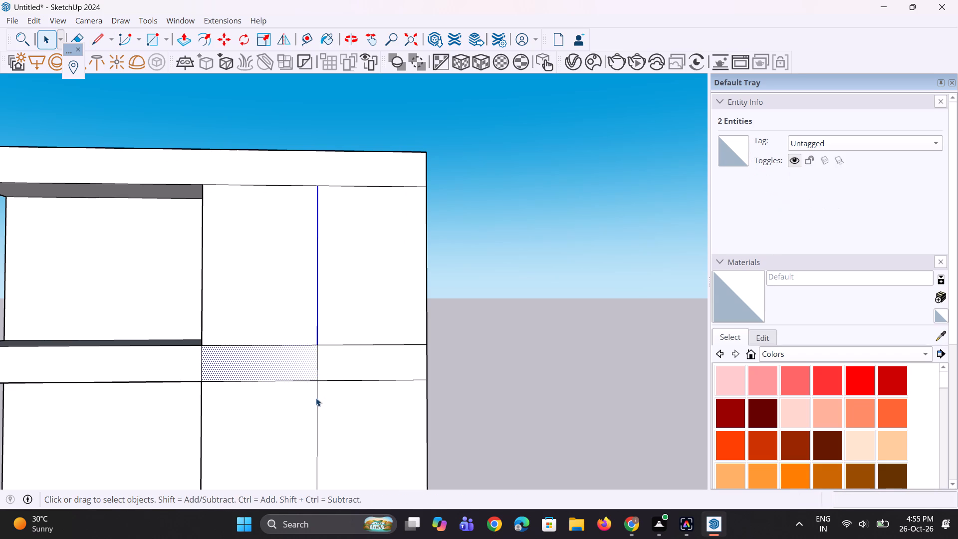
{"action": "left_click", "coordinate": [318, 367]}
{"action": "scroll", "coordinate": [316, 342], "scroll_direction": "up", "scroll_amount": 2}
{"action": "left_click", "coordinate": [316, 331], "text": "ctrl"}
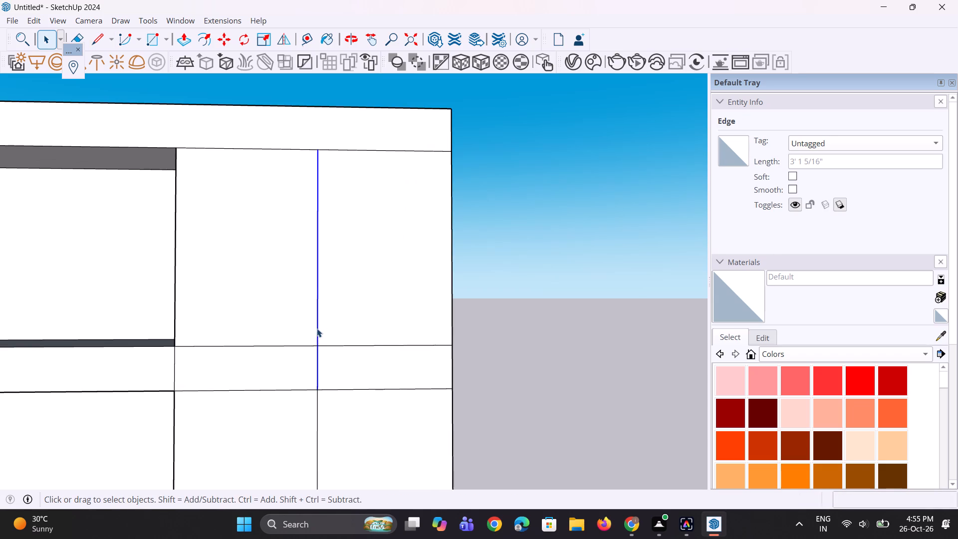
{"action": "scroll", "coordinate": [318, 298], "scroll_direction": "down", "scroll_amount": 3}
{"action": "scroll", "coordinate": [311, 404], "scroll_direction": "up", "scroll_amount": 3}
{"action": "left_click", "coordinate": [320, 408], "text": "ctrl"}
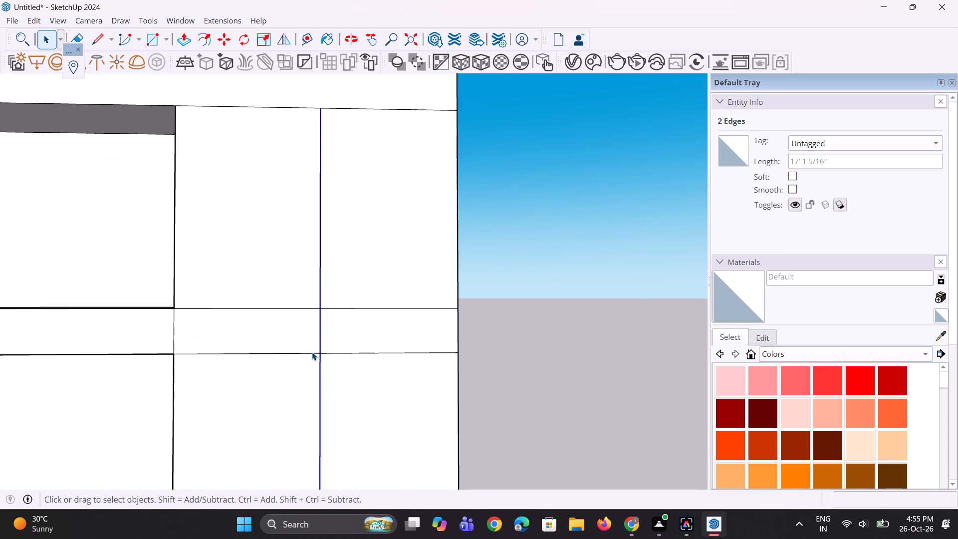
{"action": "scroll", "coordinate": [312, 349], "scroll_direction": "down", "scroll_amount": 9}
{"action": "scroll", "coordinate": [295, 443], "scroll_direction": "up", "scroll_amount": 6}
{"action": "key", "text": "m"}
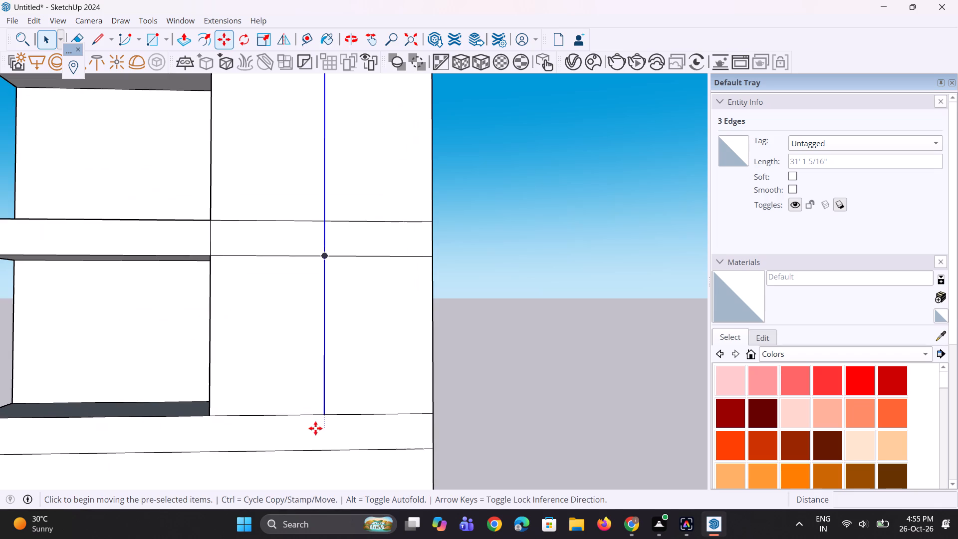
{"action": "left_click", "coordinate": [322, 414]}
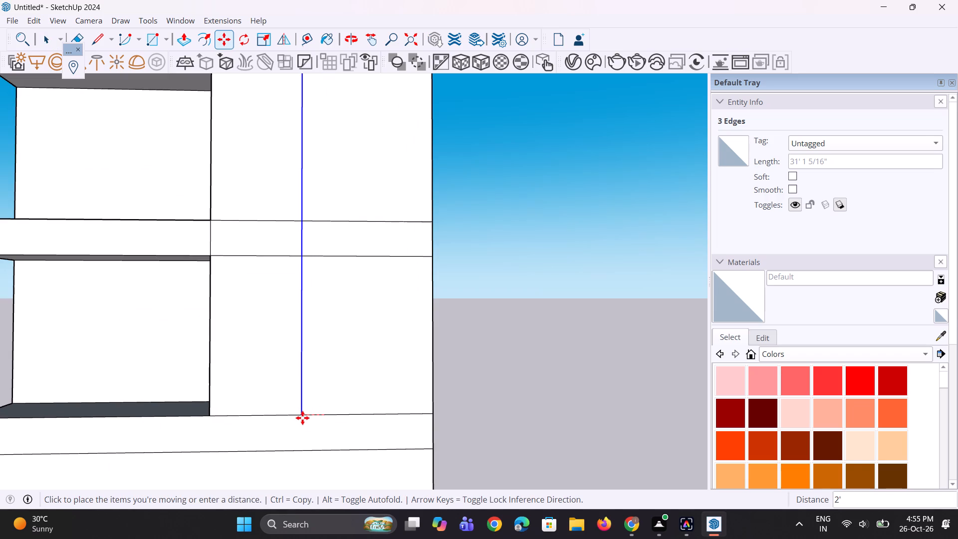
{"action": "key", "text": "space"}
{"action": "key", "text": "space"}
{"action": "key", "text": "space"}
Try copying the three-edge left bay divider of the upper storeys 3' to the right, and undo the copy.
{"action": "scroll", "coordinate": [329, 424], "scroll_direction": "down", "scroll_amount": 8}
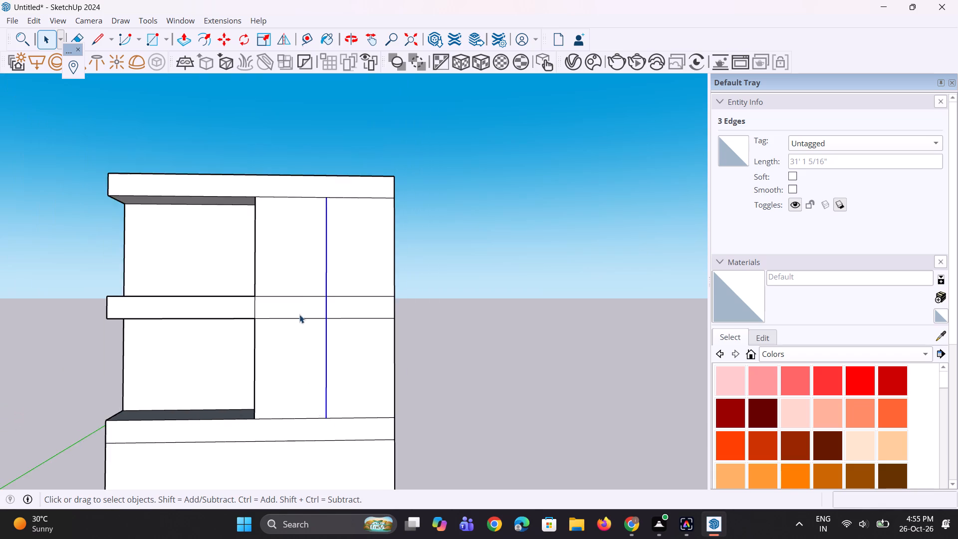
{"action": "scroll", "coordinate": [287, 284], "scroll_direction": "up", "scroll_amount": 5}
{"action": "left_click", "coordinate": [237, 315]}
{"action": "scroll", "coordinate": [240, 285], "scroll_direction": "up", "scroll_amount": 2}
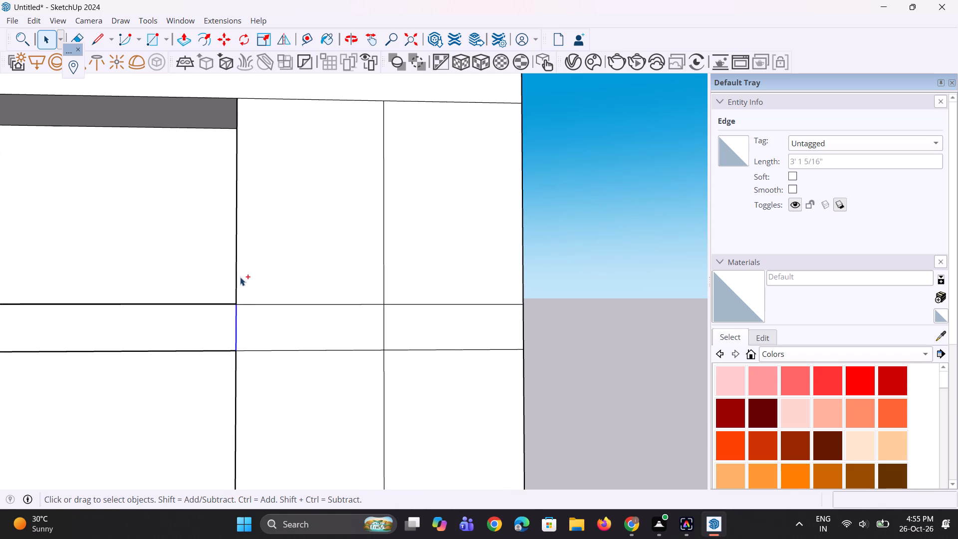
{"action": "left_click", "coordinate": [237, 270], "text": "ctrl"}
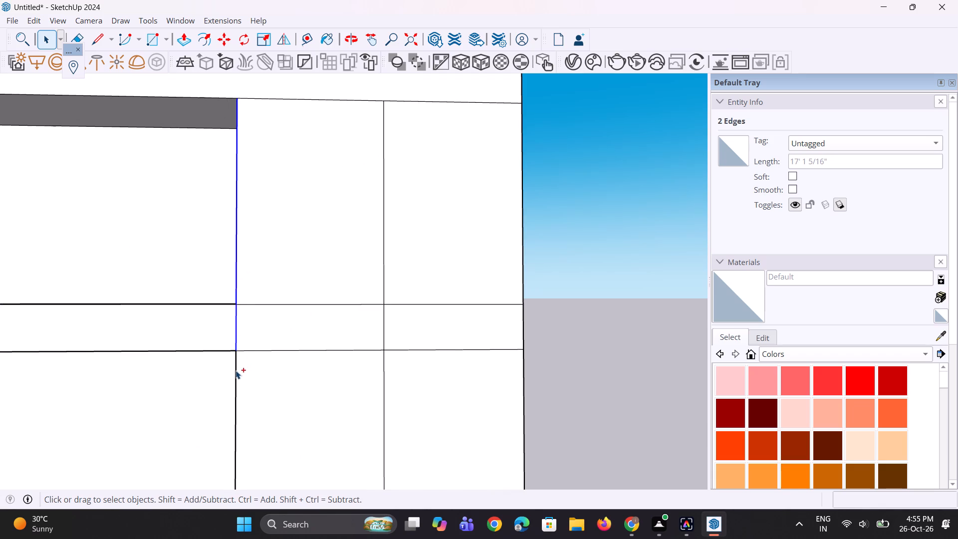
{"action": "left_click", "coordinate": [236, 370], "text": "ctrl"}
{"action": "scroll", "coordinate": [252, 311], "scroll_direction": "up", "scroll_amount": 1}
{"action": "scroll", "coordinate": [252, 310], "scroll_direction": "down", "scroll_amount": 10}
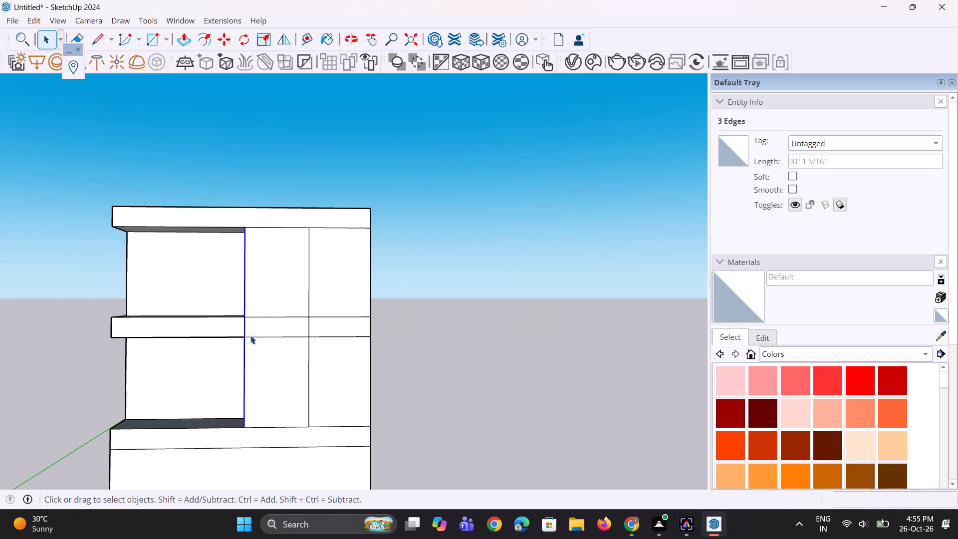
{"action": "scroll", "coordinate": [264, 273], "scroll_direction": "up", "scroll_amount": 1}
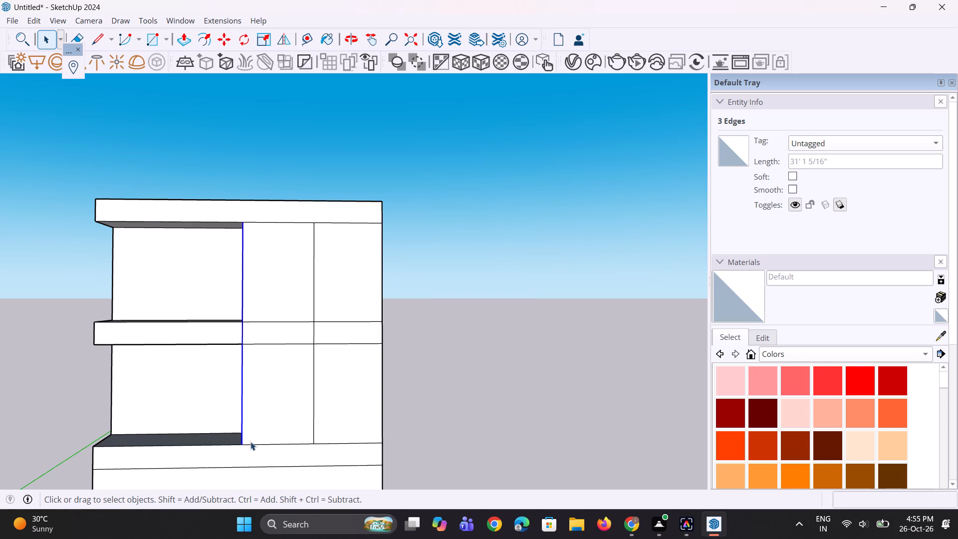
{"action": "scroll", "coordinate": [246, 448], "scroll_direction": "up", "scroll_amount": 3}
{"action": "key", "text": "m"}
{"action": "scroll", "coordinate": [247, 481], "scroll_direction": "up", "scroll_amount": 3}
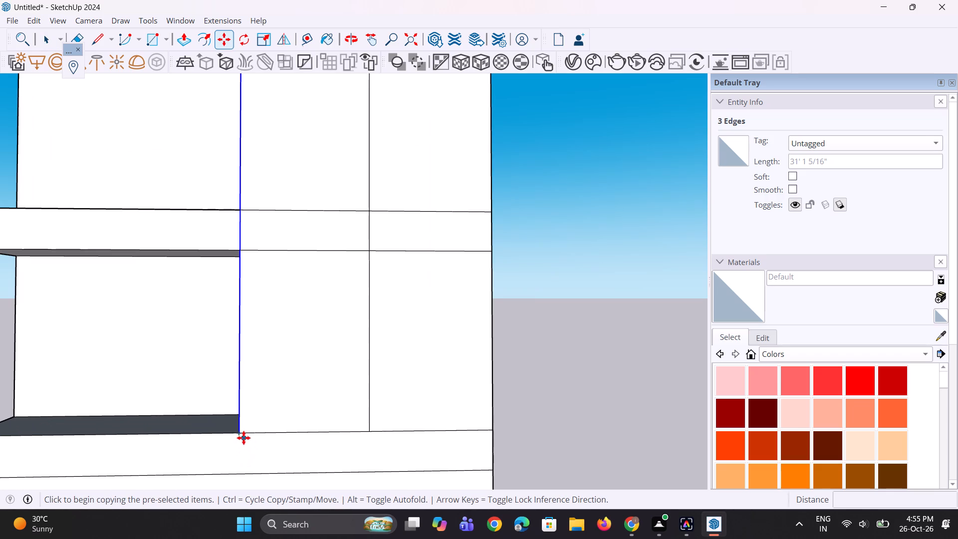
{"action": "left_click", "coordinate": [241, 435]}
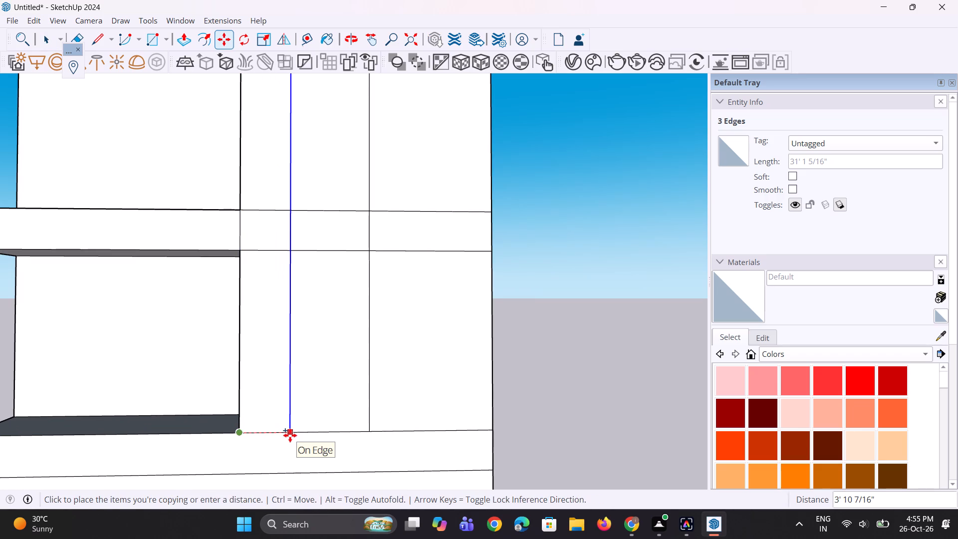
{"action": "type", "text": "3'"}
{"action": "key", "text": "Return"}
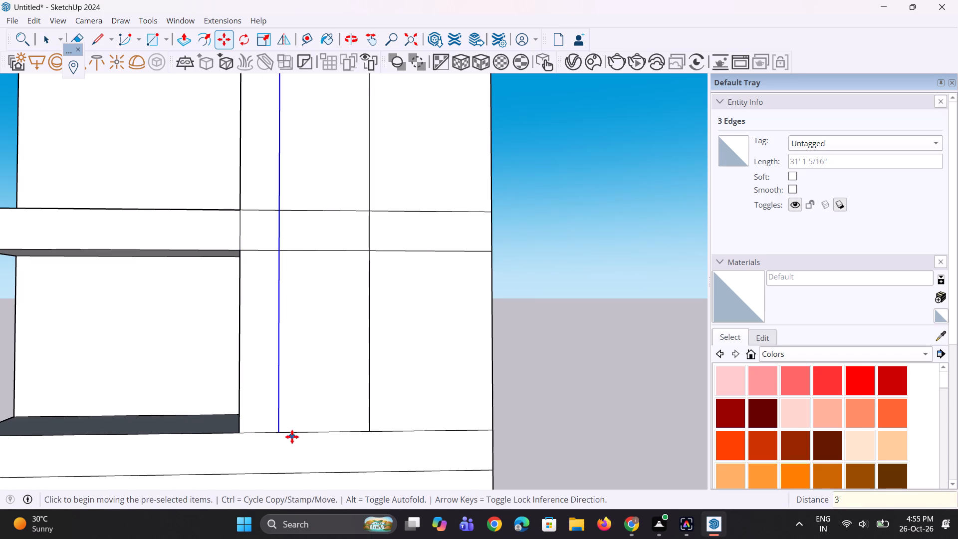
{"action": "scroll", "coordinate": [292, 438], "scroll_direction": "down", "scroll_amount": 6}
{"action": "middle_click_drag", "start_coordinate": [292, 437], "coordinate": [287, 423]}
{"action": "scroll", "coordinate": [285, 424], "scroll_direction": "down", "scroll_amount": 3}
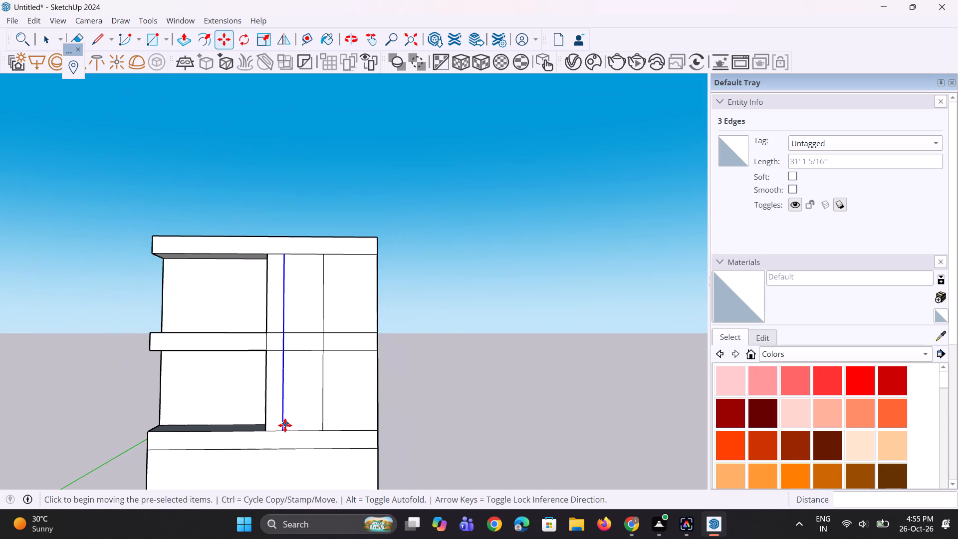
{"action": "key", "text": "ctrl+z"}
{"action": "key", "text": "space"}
Copy the three edges of the left bay divider spanning both upper storeys 4' to the right.
{"action": "scroll", "coordinate": [269, 417], "scroll_direction": "up", "scroll_amount": 2}
{"action": "key", "text": "space"}
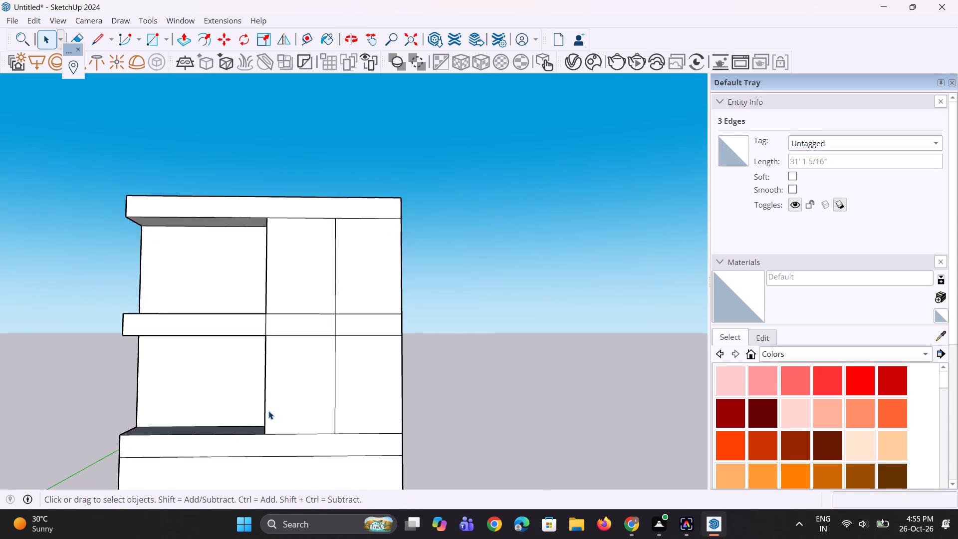
{"action": "key", "text": "space"}
{"action": "scroll", "coordinate": [268, 411], "scroll_direction": "up", "scroll_amount": 3}
{"action": "left_click", "coordinate": [265, 399]}
{"action": "scroll", "coordinate": [264, 304], "scroll_direction": "up", "scroll_amount": 5}
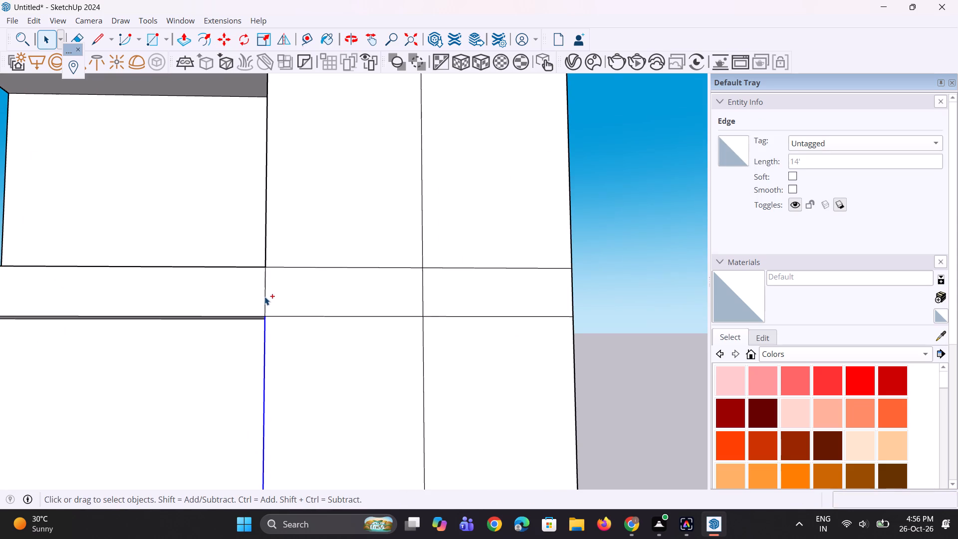
{"action": "left_click", "coordinate": [264, 296], "text": "ctrl"}
{"action": "left_click", "coordinate": [265, 256], "text": "ctrl"}
{"action": "scroll", "coordinate": [266, 240], "scroll_direction": "down", "scroll_amount": 9}
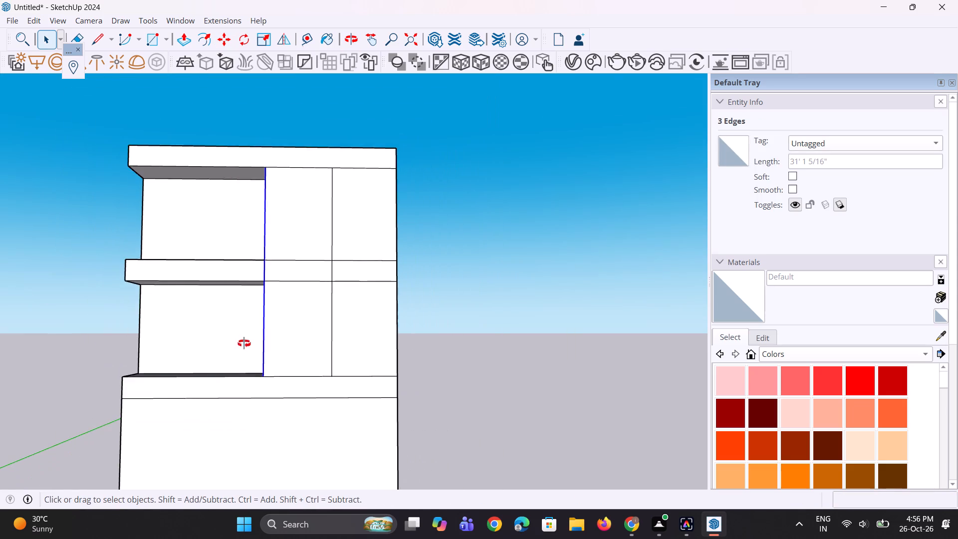
{"action": "middle_click", "coordinate": [242, 343]}
{"action": "scroll", "coordinate": [241, 361], "scroll_direction": "up", "scroll_amount": 7}
{"action": "key", "text": "m"}
{"action": "scroll", "coordinate": [270, 384], "scroll_direction": "up", "scroll_amount": 3}
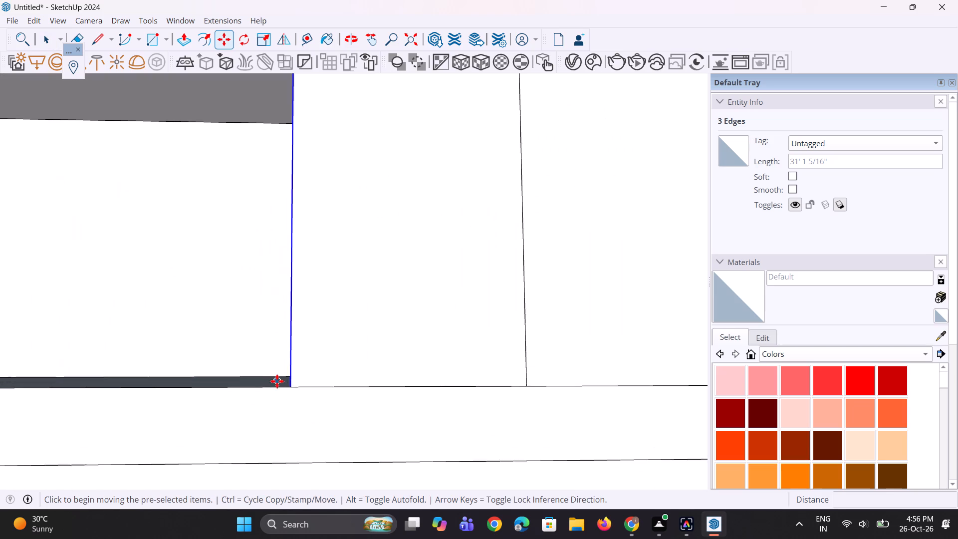
{"action": "scroll", "coordinate": [277, 381], "scroll_direction": "up", "scroll_amount": 2}
{"action": "left_click", "coordinate": [293, 385]}
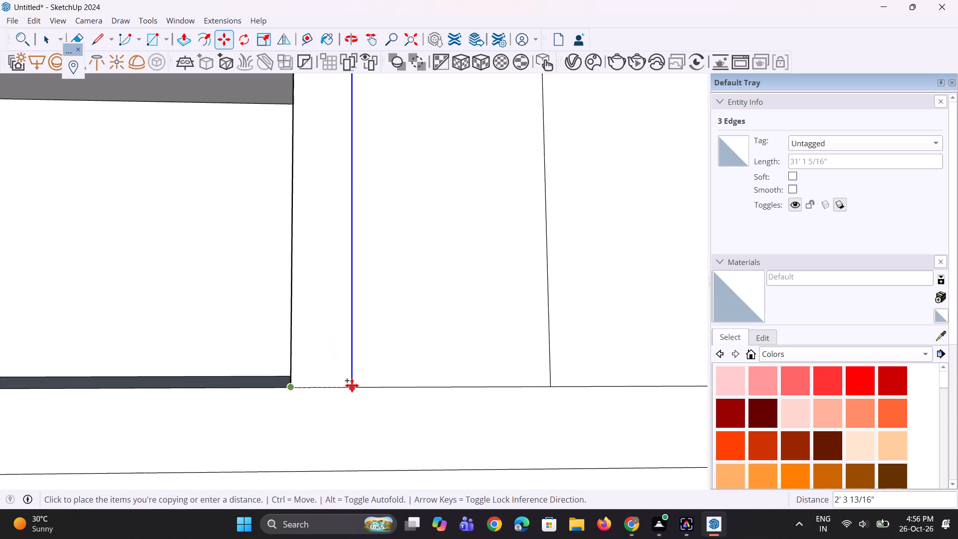
{"action": "type", "text": "4'"}
{"action": "key", "text": "Return"}
{"action": "scroll", "coordinate": [340, 435], "scroll_direction": "down", "scroll_amount": 5}
{"action": "middle_click_drag", "start_coordinate": [327, 434], "coordinate": [314, 426]}
{"action": "scroll", "coordinate": [321, 438], "scroll_direction": "down", "scroll_amount": 4}
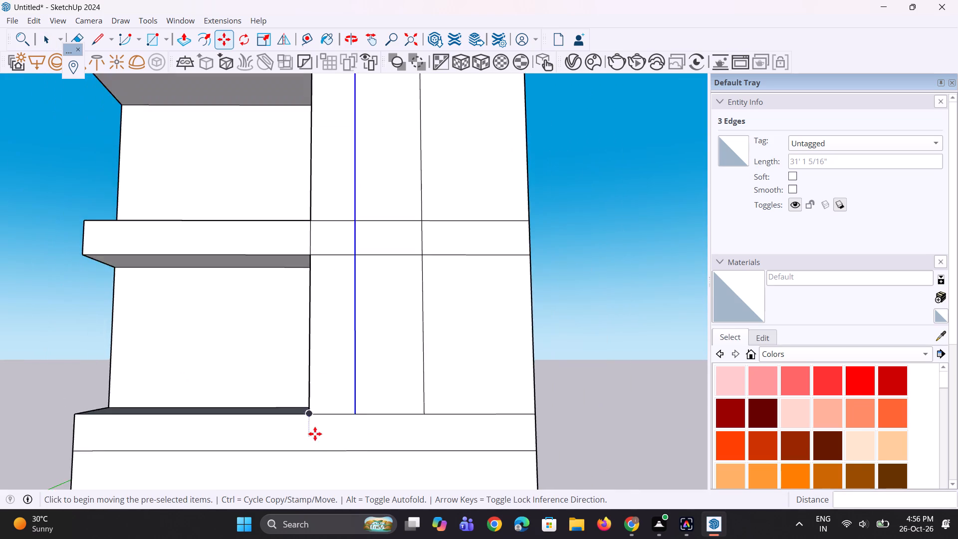
{"action": "scroll", "coordinate": [315, 434], "scroll_direction": "down", "scroll_amount": 6}
{"action": "middle_click_drag", "start_coordinate": [338, 417], "coordinate": [341, 449]}
{"action": "key", "text": "space"}
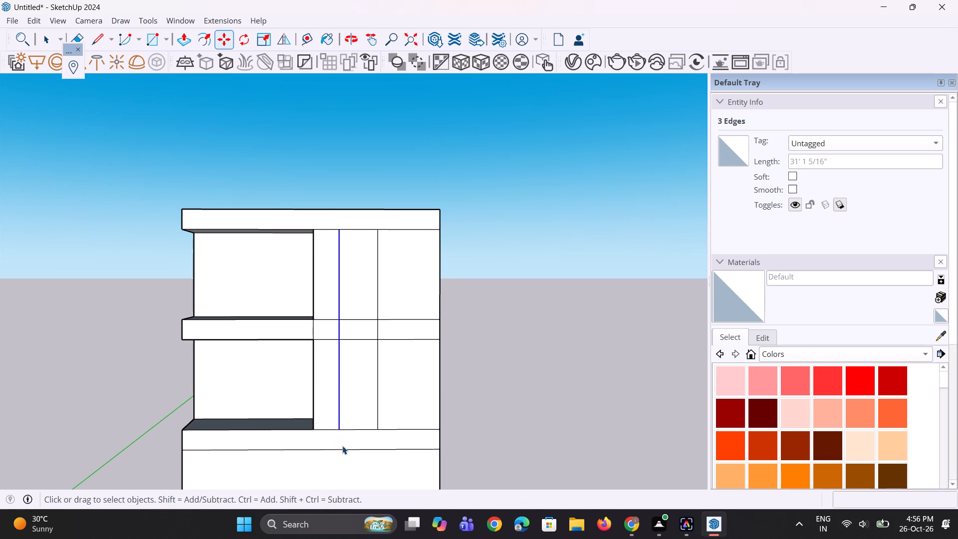
{"action": "key", "text": "space"}
Erase the two floor band lines between the left bay divider and its copy, forming one continuous vertical strip.
{"action": "scroll", "coordinate": [318, 491], "scroll_direction": "down", "scroll_amount": 3}
{"action": "middle_click_drag", "start_coordinate": [316, 445], "coordinate": [313, 404]}
{"action": "scroll", "coordinate": [320, 331], "scroll_direction": "up", "scroll_amount": 5}
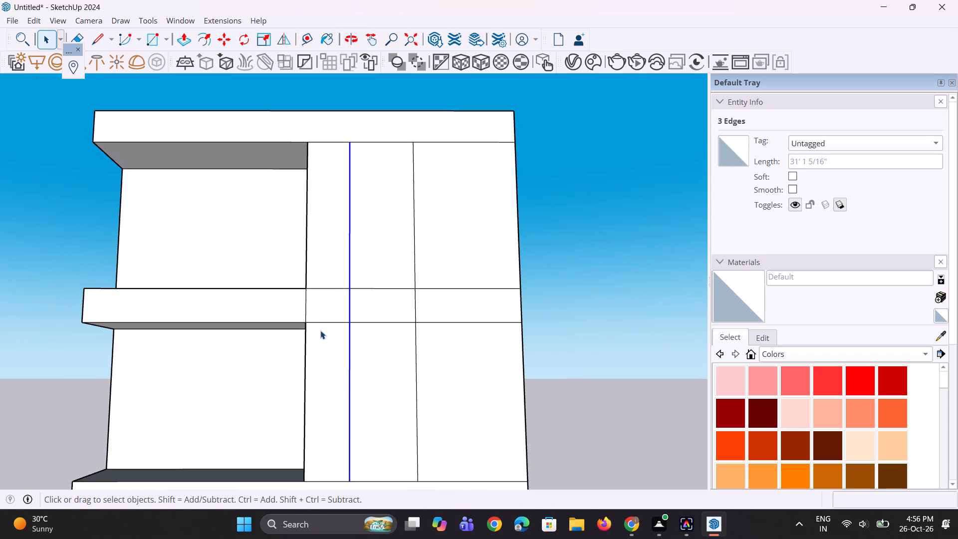
{"action": "key", "text": "e"}
{"action": "left_click_drag", "start_coordinate": [325, 287], "coordinate": [325, 320]}
{"action": "scroll", "coordinate": [320, 335], "scroll_direction": "up", "scroll_amount": 1}
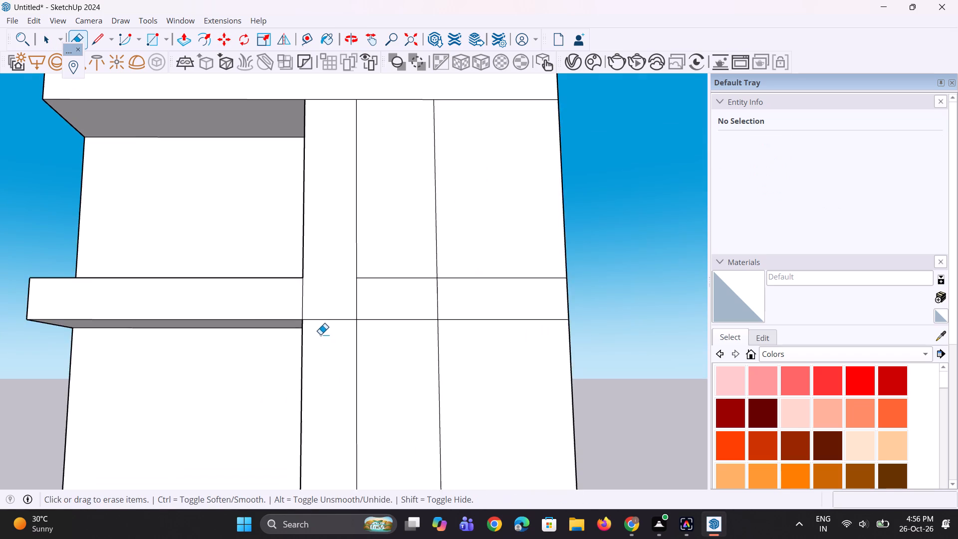
{"action": "scroll", "coordinate": [320, 334], "scroll_direction": "up", "scroll_amount": 4}
{"action": "left_click_drag", "start_coordinate": [324, 305], "coordinate": [329, 344]}
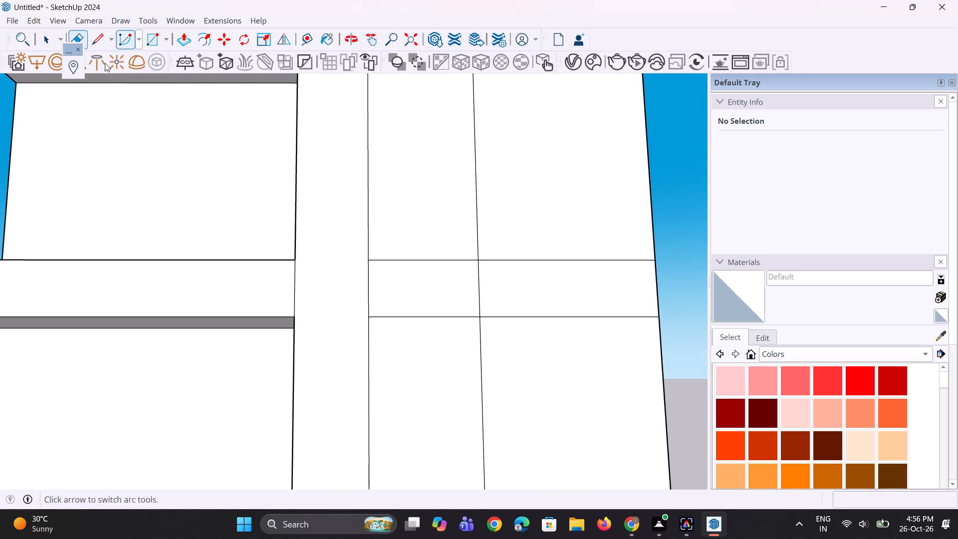
{"action": "scroll", "coordinate": [73, 237], "scroll_direction": "down", "scroll_amount": 9}
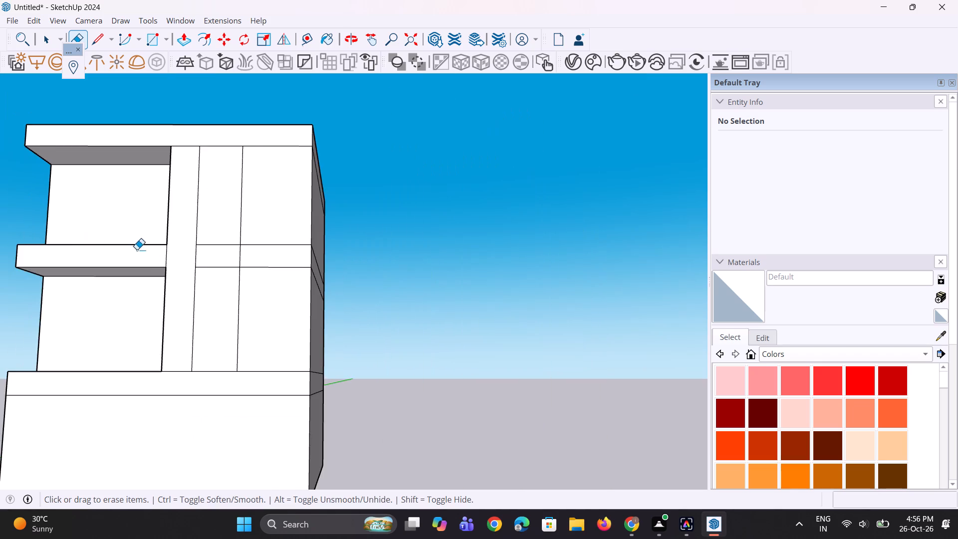
{"action": "middle_click_drag", "start_coordinate": [141, 252], "coordinate": [193, 307]}
{"action": "scroll", "coordinate": [271, 362], "scroll_direction": "down", "scroll_amount": 5}
{"action": "middle_click_drag", "start_coordinate": [243, 368], "coordinate": [204, 377]}
{"action": "scroll", "coordinate": [211, 285], "scroll_direction": "up", "scroll_amount": 5}
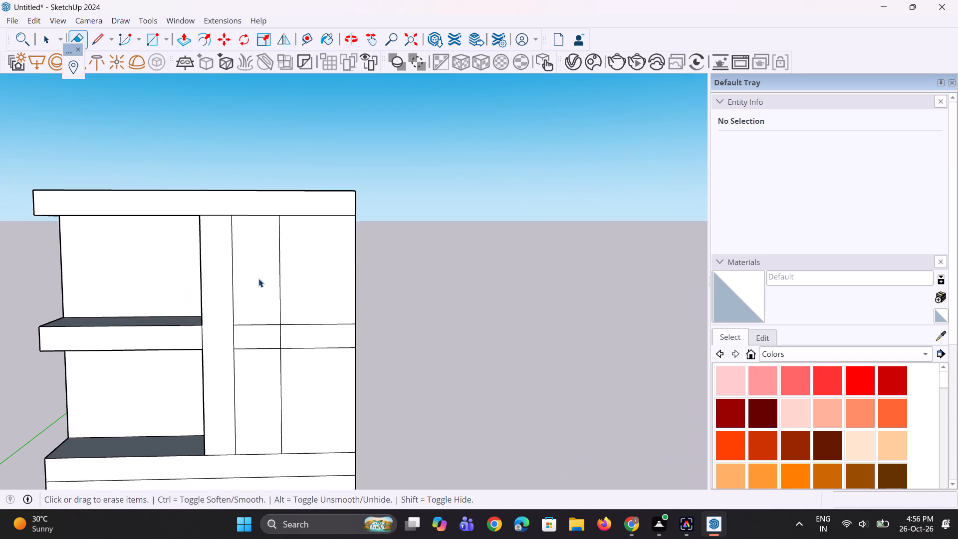
{"action": "key", "text": "space"}
{"action": "scroll", "coordinate": [258, 278], "scroll_direction": "up", "scroll_amount": 1}
{"action": "key", "text": "space"}
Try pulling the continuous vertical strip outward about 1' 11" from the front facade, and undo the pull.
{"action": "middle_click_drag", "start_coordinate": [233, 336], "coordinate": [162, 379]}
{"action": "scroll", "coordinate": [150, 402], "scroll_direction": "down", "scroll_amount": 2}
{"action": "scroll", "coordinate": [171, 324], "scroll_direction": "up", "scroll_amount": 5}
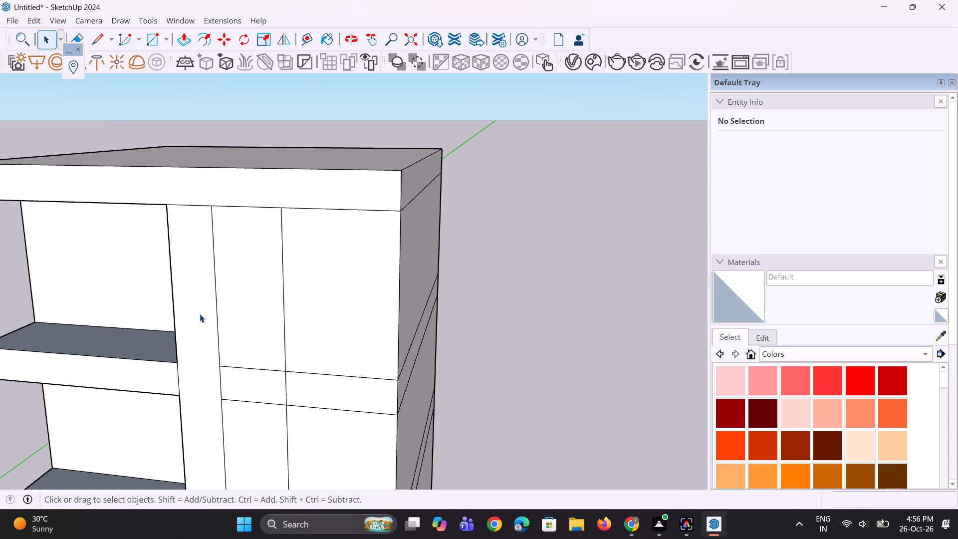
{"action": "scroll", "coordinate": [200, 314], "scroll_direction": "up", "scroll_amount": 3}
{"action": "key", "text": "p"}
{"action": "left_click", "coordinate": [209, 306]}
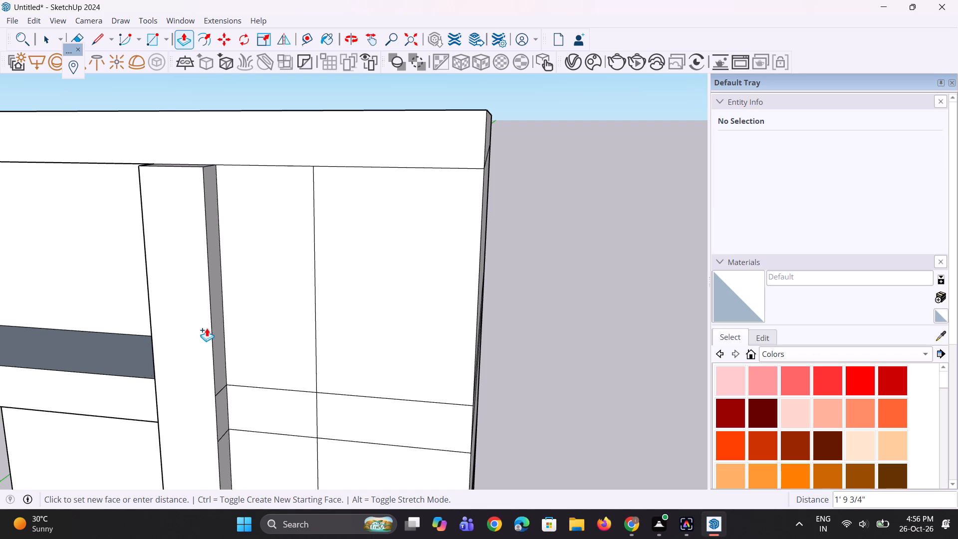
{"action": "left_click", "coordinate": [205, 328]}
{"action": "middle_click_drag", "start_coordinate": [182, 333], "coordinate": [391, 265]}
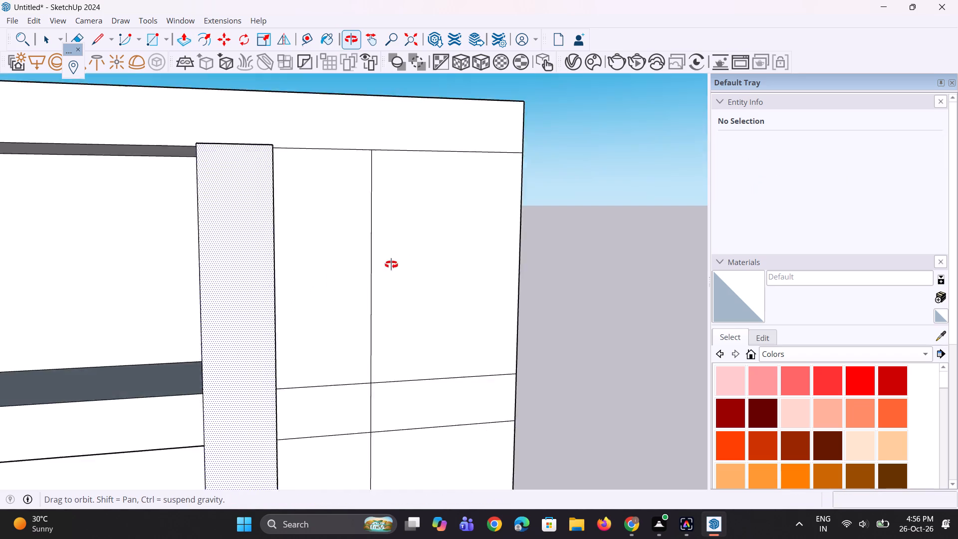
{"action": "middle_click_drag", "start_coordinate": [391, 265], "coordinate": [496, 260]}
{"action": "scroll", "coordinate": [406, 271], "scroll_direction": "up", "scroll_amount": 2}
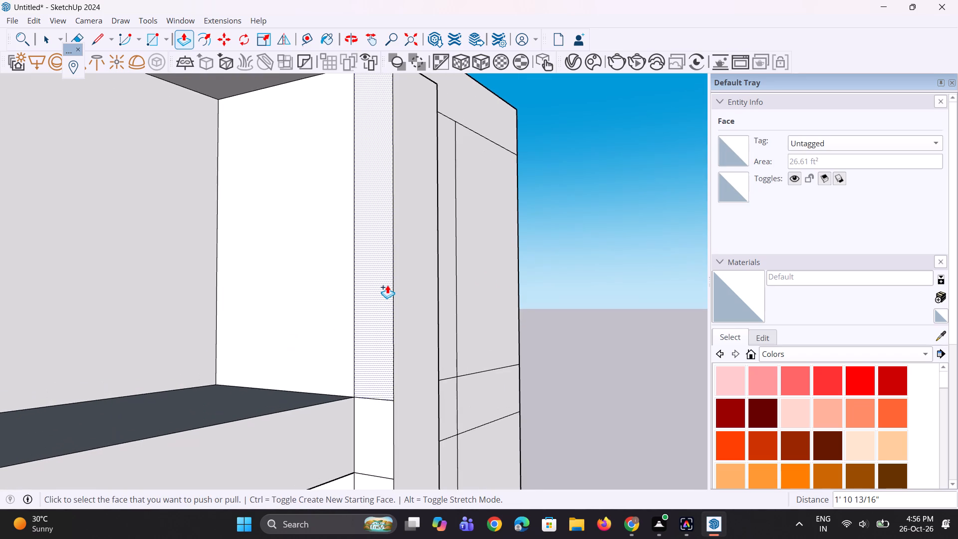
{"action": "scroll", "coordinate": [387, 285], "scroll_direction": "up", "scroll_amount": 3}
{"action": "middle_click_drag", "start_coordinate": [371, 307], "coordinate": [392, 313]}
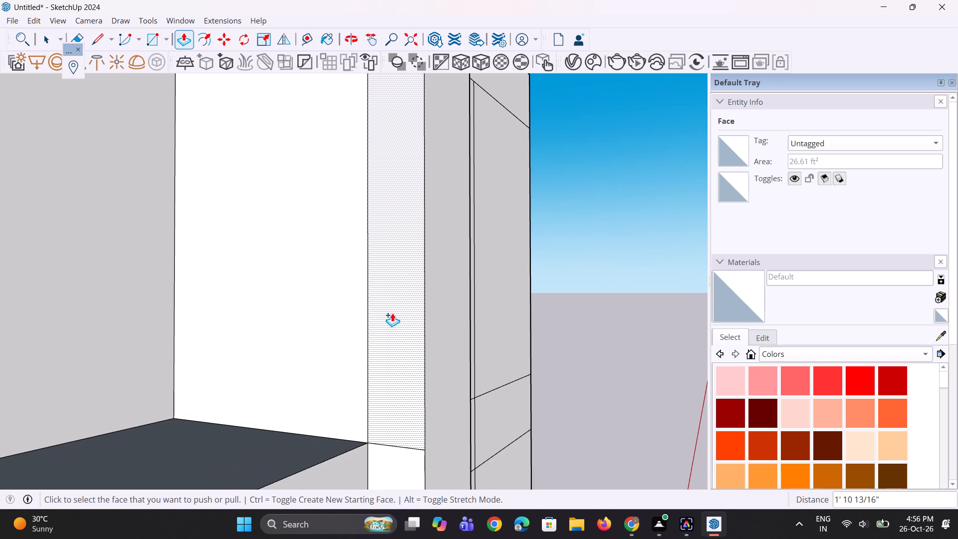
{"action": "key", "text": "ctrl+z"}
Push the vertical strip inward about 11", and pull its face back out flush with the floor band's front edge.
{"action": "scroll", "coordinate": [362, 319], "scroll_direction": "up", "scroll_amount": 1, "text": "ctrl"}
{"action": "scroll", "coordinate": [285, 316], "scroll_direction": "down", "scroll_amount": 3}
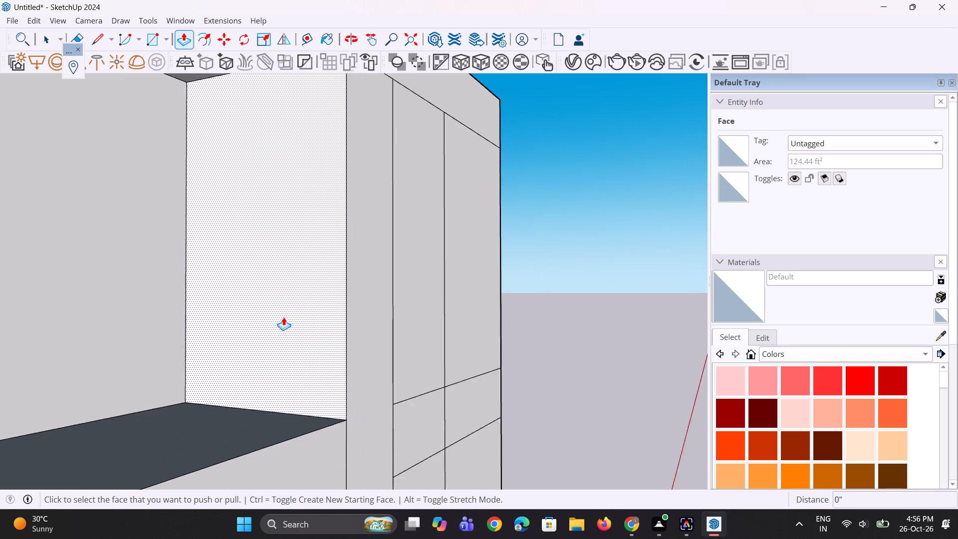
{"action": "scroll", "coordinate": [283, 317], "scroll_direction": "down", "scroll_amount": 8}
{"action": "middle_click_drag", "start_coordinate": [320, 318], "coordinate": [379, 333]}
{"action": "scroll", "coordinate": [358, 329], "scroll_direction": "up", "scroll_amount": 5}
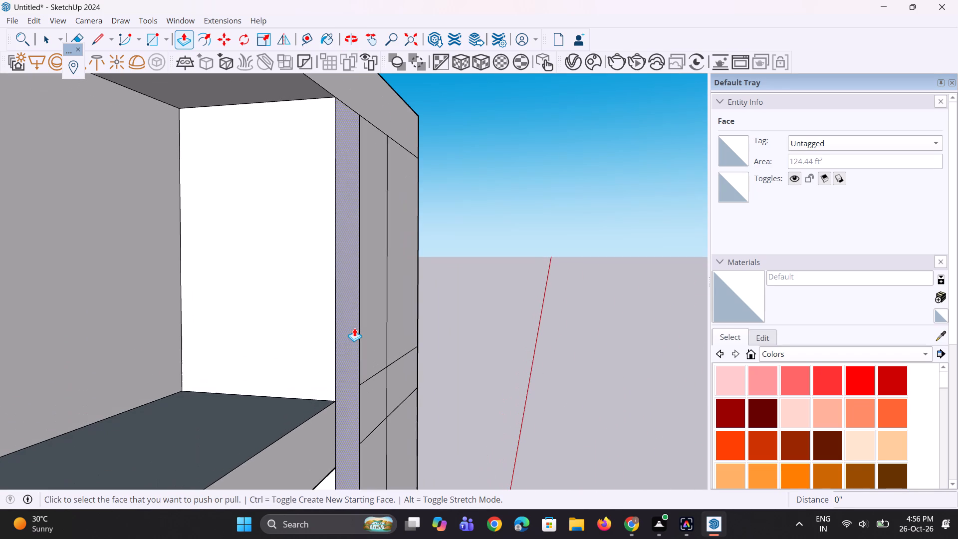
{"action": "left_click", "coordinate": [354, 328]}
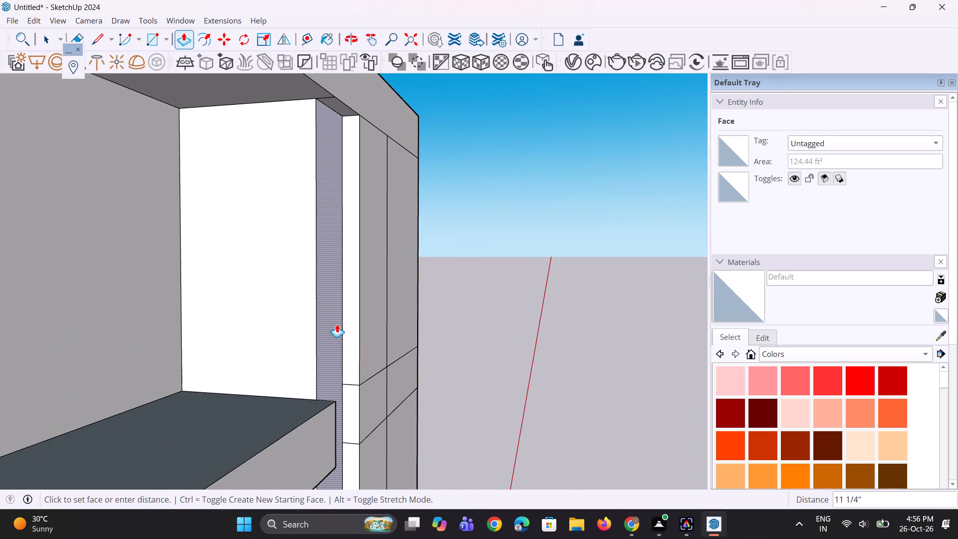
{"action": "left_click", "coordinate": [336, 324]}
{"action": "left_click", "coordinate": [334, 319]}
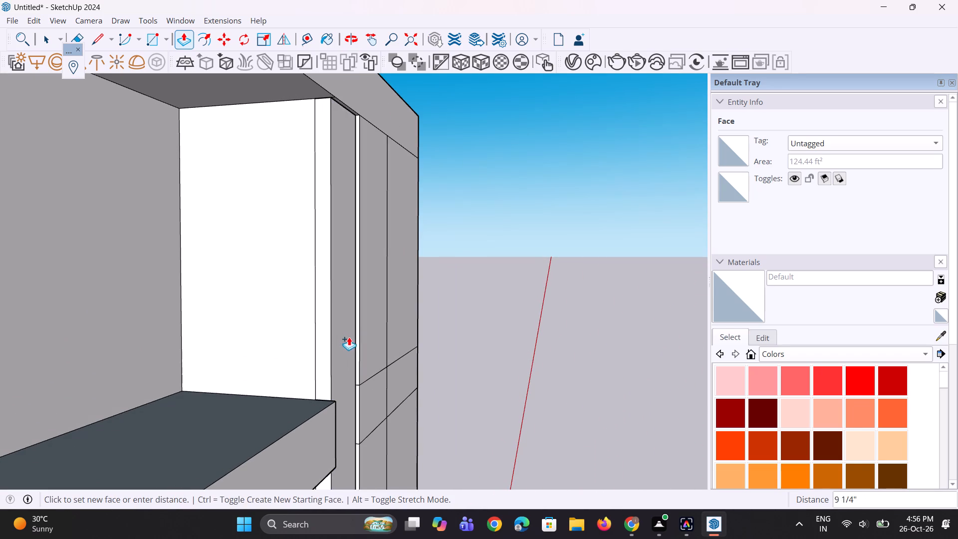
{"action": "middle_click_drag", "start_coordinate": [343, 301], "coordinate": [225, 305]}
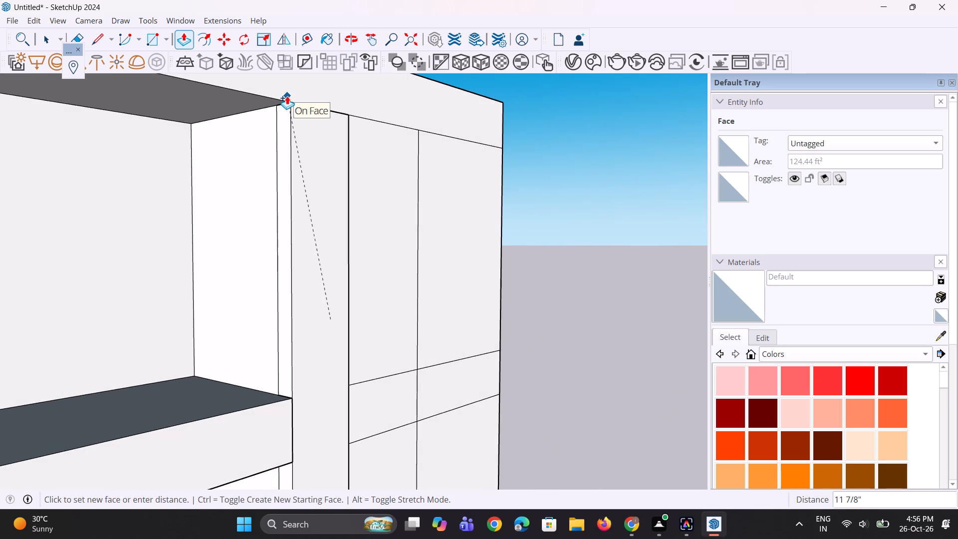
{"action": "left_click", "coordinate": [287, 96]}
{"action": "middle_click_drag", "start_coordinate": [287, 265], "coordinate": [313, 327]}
Pull the vertical strip's front face outward about 1' 7/16" from the facade.
{"action": "left_click", "coordinate": [316, 268]}
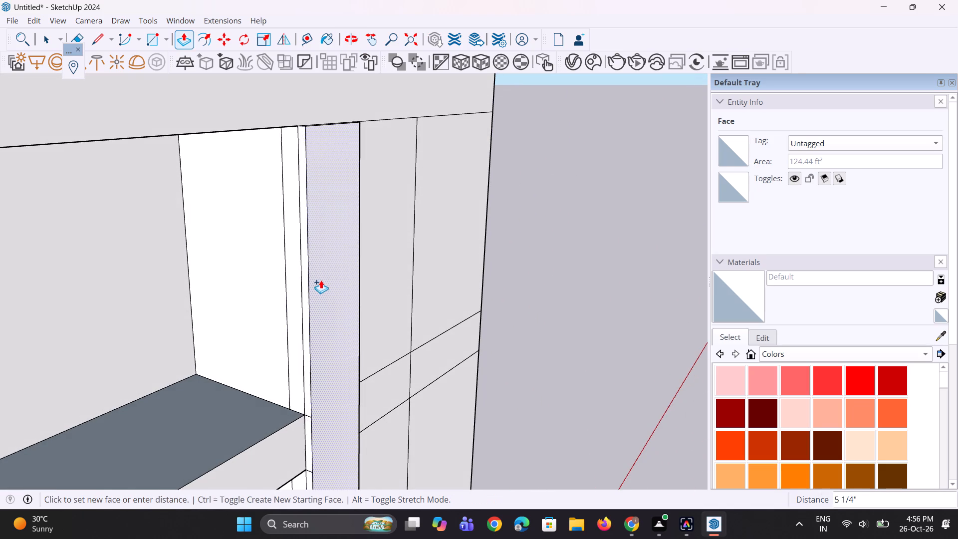
{"action": "left_click", "coordinate": [327, 293]}
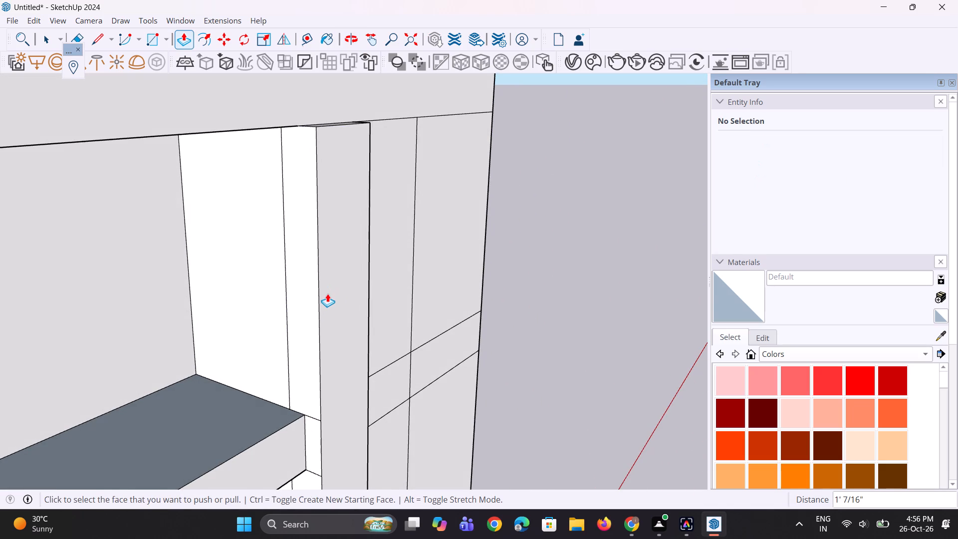
Extend the strip's top face upward about 3' 1 5/16" to the level of the roof.
{"action": "scroll", "coordinate": [182, 190], "scroll_direction": "down", "scroll_amount": 3}
{"action": "scroll", "coordinate": [209, 254], "scroll_direction": "down", "scroll_amount": 4}
{"action": "middle_click_drag", "start_coordinate": [237, 319], "coordinate": [215, 358]}
{"action": "scroll", "coordinate": [264, 198], "scroll_direction": "up", "scroll_amount": 2}
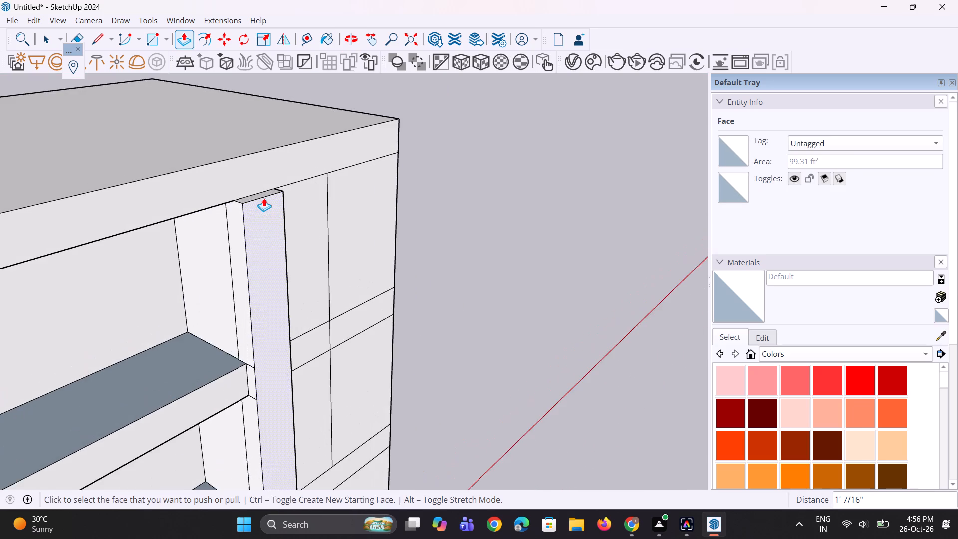
{"action": "scroll", "coordinate": [264, 198], "scroll_direction": "up", "scroll_amount": 2}
{"action": "left_click", "coordinate": [263, 194]}
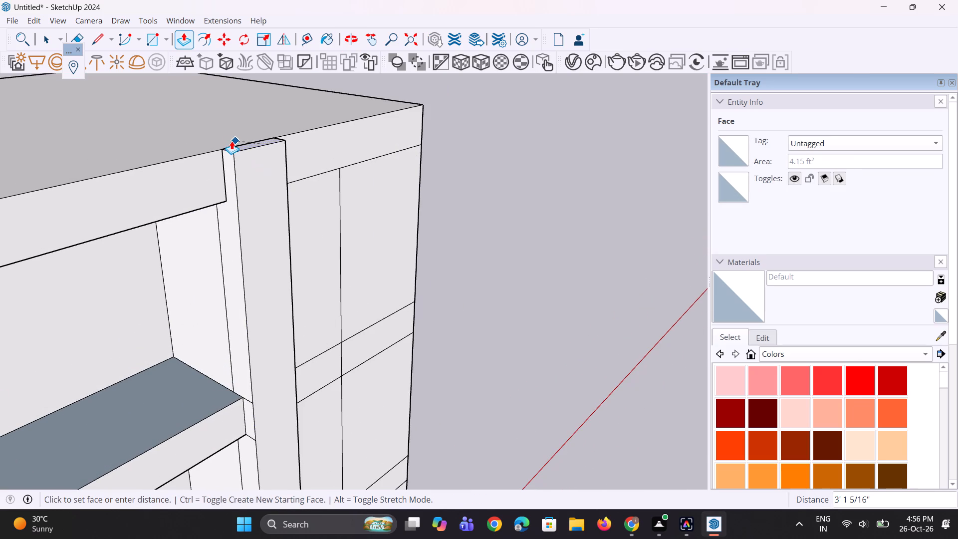
{"action": "left_click_drag", "start_coordinate": [227, 142], "coordinate": [223, 149]}
Pull the vertical strip's front face outward a further 4 5/8" or so.
{"action": "scroll", "coordinate": [217, 279], "scroll_direction": "down", "scroll_amount": 6}
{"action": "middle_click_drag", "start_coordinate": [257, 263], "coordinate": [253, 226]}
{"action": "scroll", "coordinate": [253, 226], "scroll_direction": "up", "scroll_amount": 1}
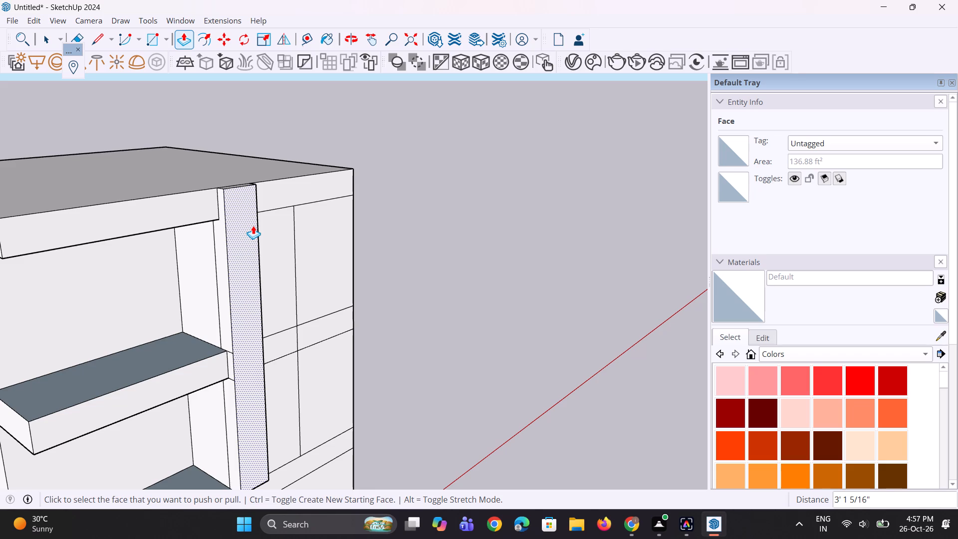
{"action": "scroll", "coordinate": [176, 229], "scroll_direction": "down", "scroll_amount": 2}
{"action": "middle_click_drag", "start_coordinate": [210, 164], "coordinate": [251, 207]}
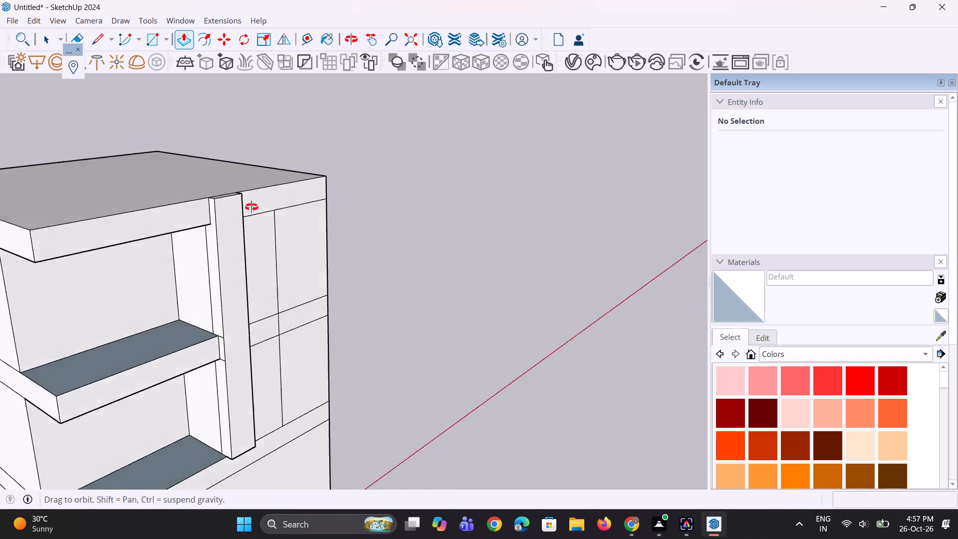
{"action": "middle_click_drag", "start_coordinate": [251, 207], "coordinate": [260, 212]}
{"action": "scroll", "coordinate": [269, 284], "scroll_direction": "up", "scroll_amount": 3}
{"action": "left_click", "coordinate": [232, 304]}
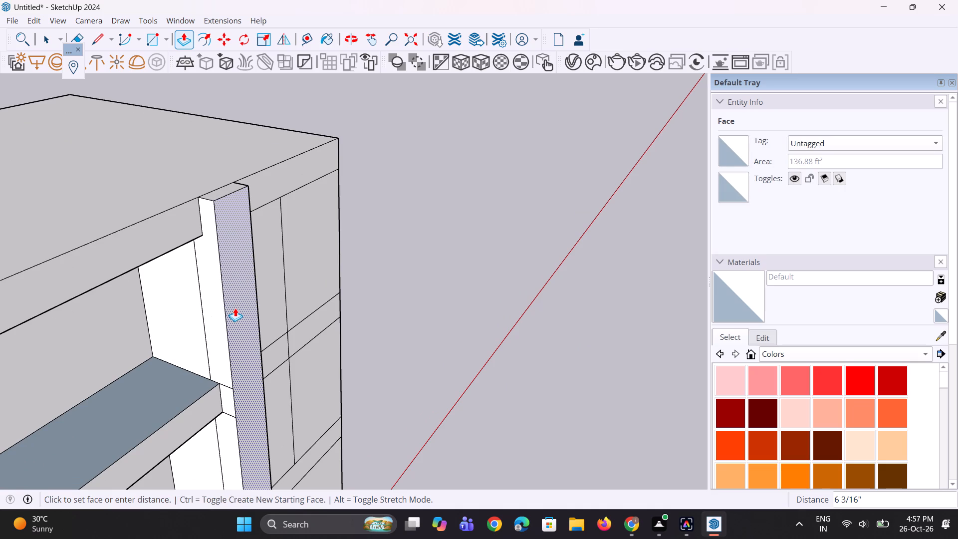
{"action": "left_click", "coordinate": [235, 304]}
Raise the top face of the vertical strip about 3' 11 3/16" above the roof.
{"action": "middle_click_drag", "start_coordinate": [235, 291], "coordinate": [244, 325]}
{"action": "scroll", "coordinate": [242, 229], "scroll_direction": "up", "scroll_amount": 2}
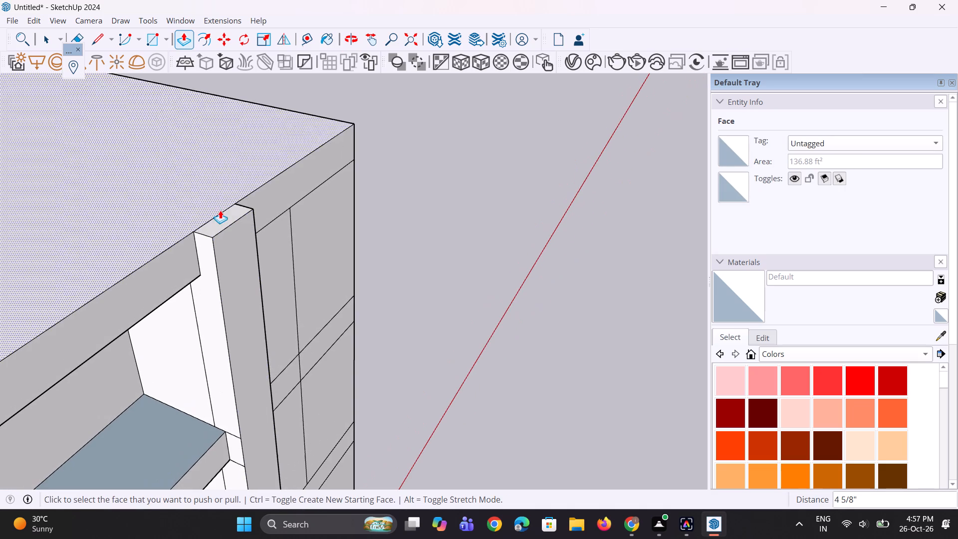
{"action": "left_click", "coordinate": [220, 225]}
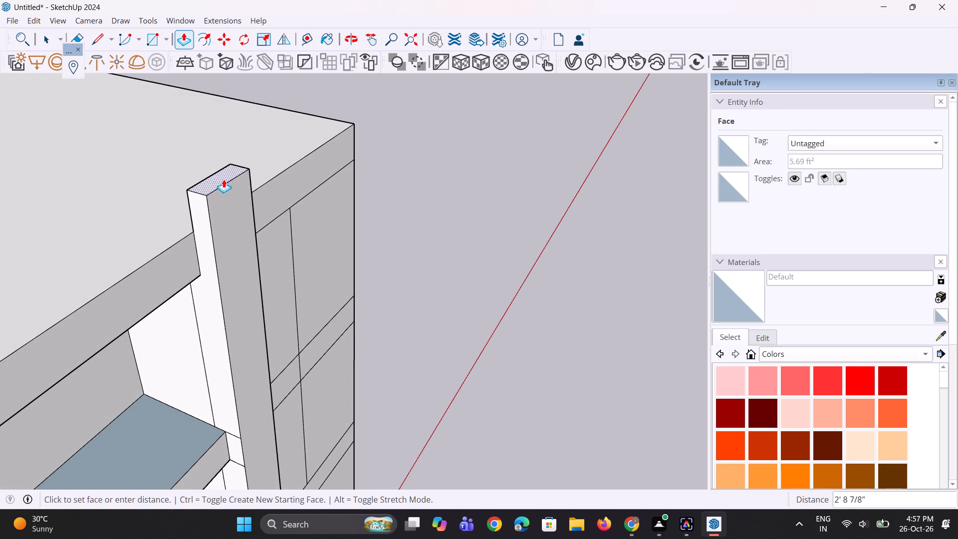
{"action": "left_click", "coordinate": [221, 163]}
Erase the two floor band lines crossing the right side face of the vertical strip.
{"action": "scroll", "coordinate": [263, 270], "scroll_direction": "up", "scroll_amount": 1}
{"action": "middle_click_drag", "start_coordinate": [263, 270], "coordinate": [172, 272]}
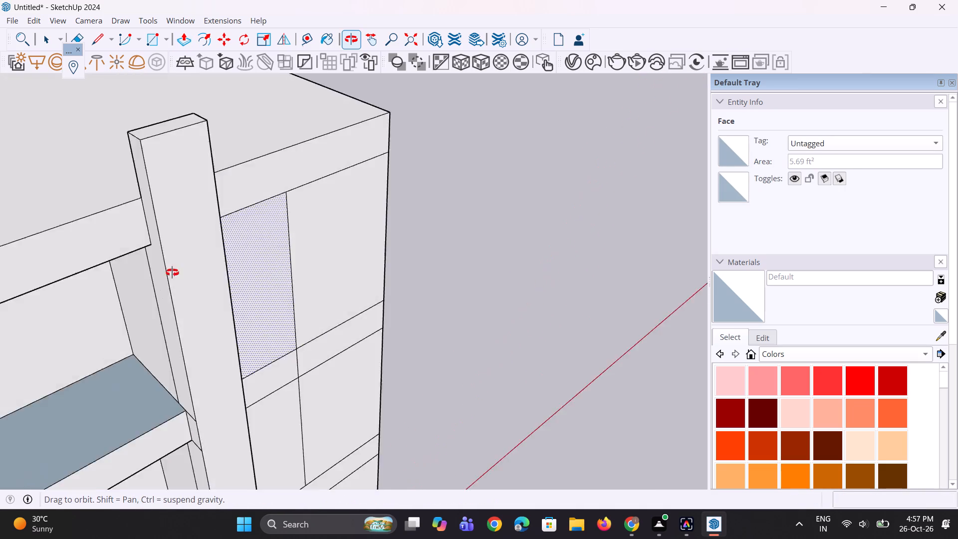
{"action": "middle_click_drag", "start_coordinate": [172, 272], "coordinate": [77, 259]}
{"action": "scroll", "coordinate": [177, 249], "scroll_direction": "down", "scroll_amount": 4}
{"action": "middle_click_drag", "start_coordinate": [222, 218], "coordinate": [43, 209]}
{"action": "scroll", "coordinate": [260, 136], "scroll_direction": "up", "scroll_amount": 2}
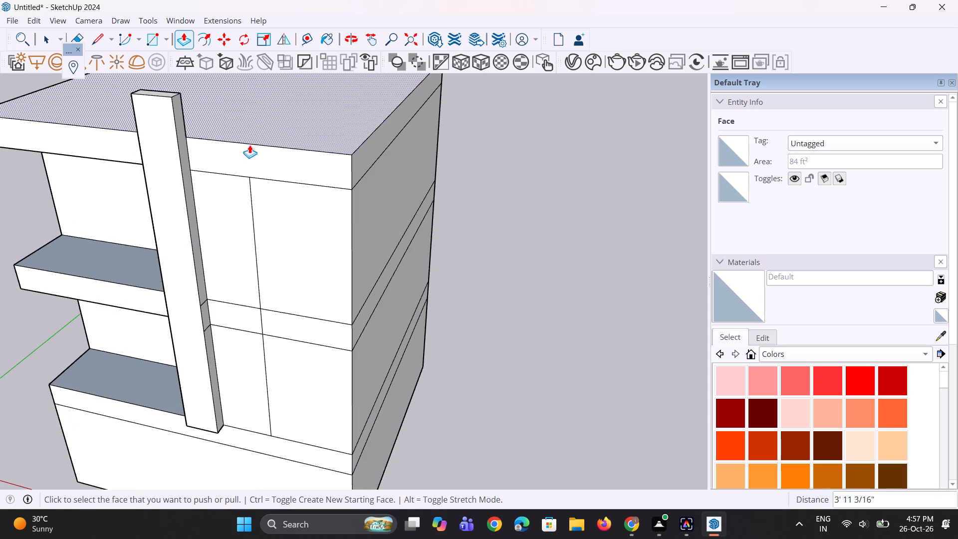
{"action": "scroll", "coordinate": [224, 180], "scroll_direction": "up", "scroll_amount": 1}
{"action": "middle_click_drag", "start_coordinate": [224, 181], "coordinate": [209, 120]}
{"action": "scroll", "coordinate": [198, 135], "scroll_direction": "up", "scroll_amount": 2}
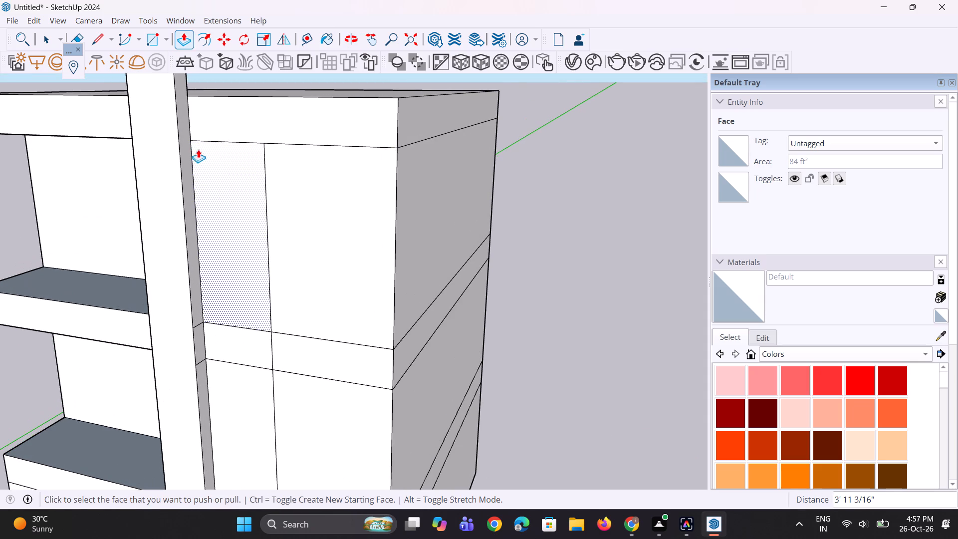
{"action": "scroll", "coordinate": [199, 154], "scroll_direction": "up", "scroll_amount": 2}
{"action": "scroll", "coordinate": [220, 205], "scroll_direction": "up", "scroll_amount": 2}
{"action": "scroll", "coordinate": [129, 166], "scroll_direction": "down", "scroll_amount": 2}
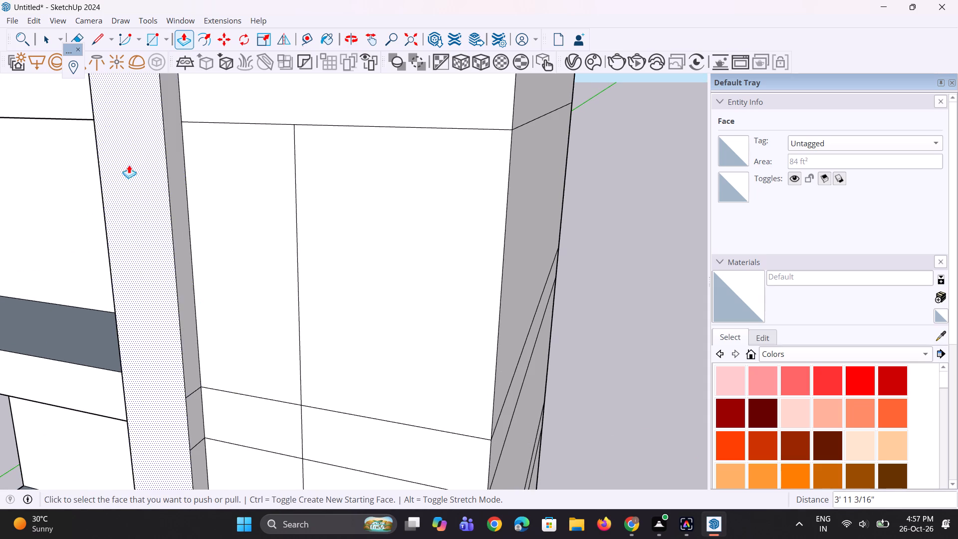
{"action": "scroll", "coordinate": [129, 165], "scroll_direction": "down", "scroll_amount": 3}
{"action": "scroll", "coordinate": [200, 363], "scroll_direction": "down", "scroll_amount": 6}
{"action": "scroll", "coordinate": [185, 381], "scroll_direction": "up", "scroll_amount": 1}
{"action": "middle_click_drag", "start_coordinate": [154, 382], "coordinate": [107, 363]}
{"action": "scroll", "coordinate": [157, 359], "scroll_direction": "up", "scroll_amount": 6}
{"action": "key", "text": "e"}
{"action": "scroll", "coordinate": [167, 316], "scroll_direction": "up", "scroll_amount": 5}
{"action": "left_click_drag", "start_coordinate": [197, 248], "coordinate": [203, 292]}
{"action": "left_click_drag", "start_coordinate": [205, 316], "coordinate": [203, 342]}
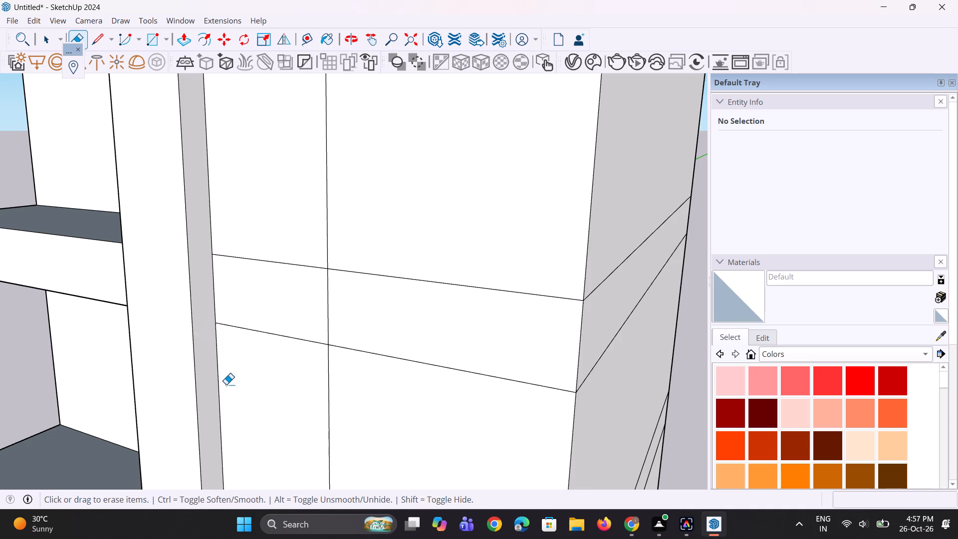
Widen the vertical strip by pulling its right side face outward about 9 3/4".
{"action": "scroll", "coordinate": [229, 381], "scroll_direction": "down", "scroll_amount": 6}
{"action": "scroll", "coordinate": [233, 335], "scroll_direction": "down", "scroll_amount": 9}
{"action": "scroll", "coordinate": [201, 218], "scroll_direction": "up", "scroll_amount": 6}
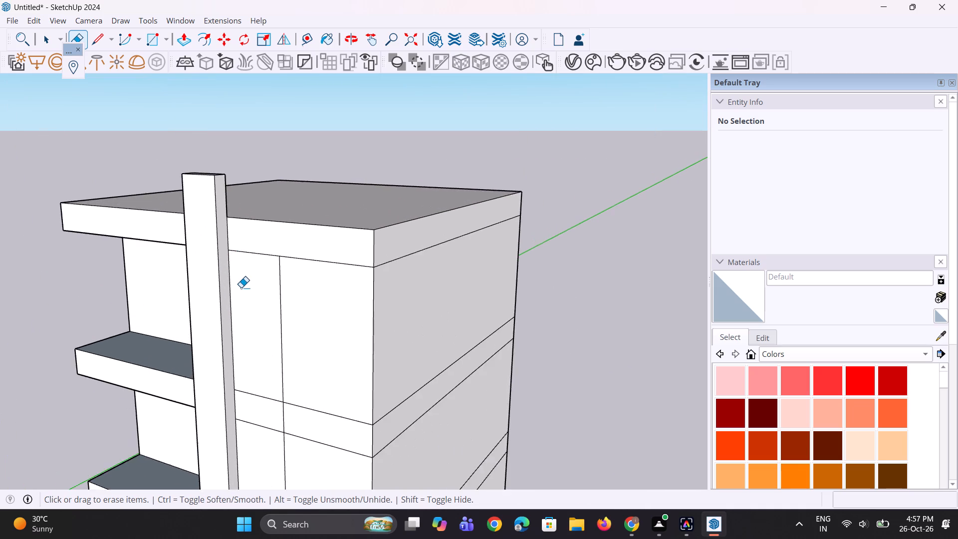
{"action": "scroll", "coordinate": [241, 287], "scroll_direction": "up", "scroll_amount": 2}
{"action": "key", "text": "p"}
{"action": "scroll", "coordinate": [244, 292], "scroll_direction": "up", "scroll_amount": 3}
{"action": "left_click", "coordinate": [213, 283]}
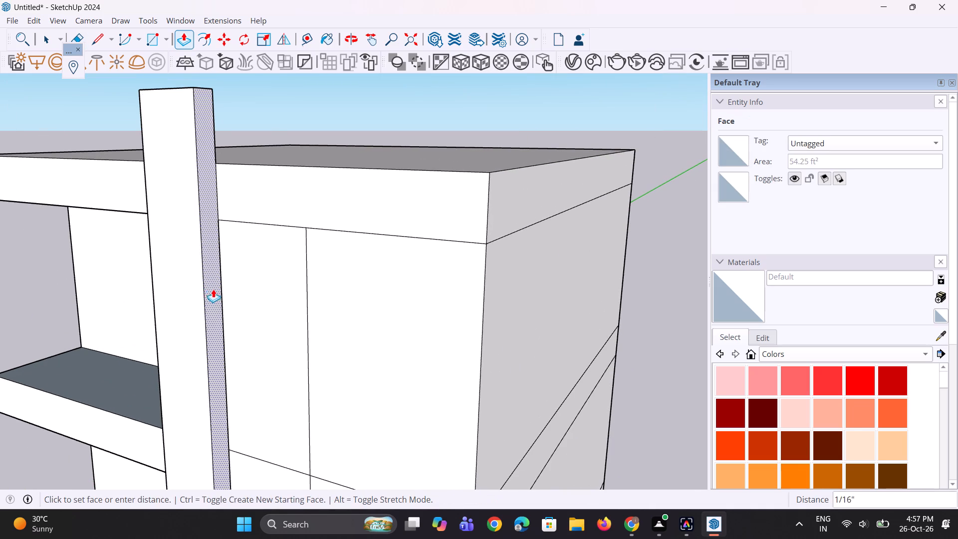
{"action": "left_click", "coordinate": [222, 296]}
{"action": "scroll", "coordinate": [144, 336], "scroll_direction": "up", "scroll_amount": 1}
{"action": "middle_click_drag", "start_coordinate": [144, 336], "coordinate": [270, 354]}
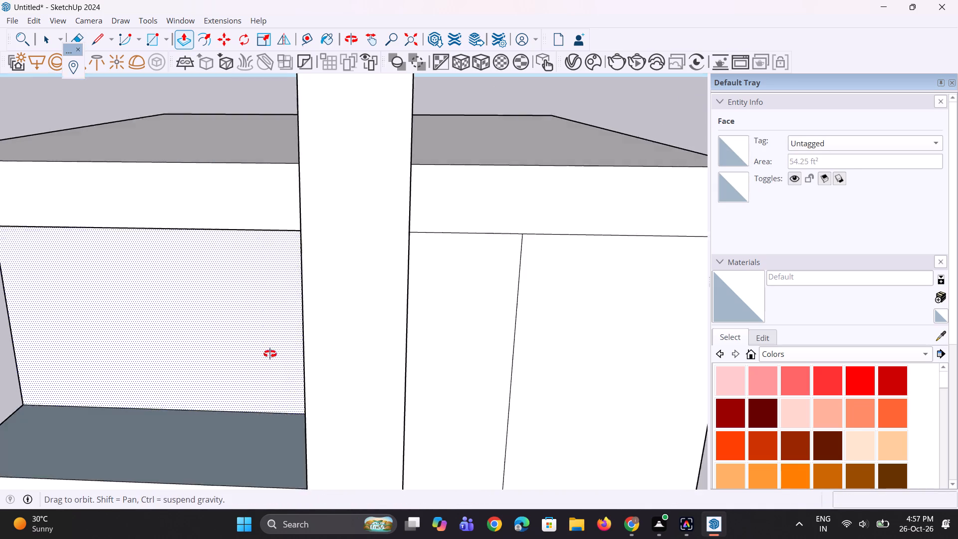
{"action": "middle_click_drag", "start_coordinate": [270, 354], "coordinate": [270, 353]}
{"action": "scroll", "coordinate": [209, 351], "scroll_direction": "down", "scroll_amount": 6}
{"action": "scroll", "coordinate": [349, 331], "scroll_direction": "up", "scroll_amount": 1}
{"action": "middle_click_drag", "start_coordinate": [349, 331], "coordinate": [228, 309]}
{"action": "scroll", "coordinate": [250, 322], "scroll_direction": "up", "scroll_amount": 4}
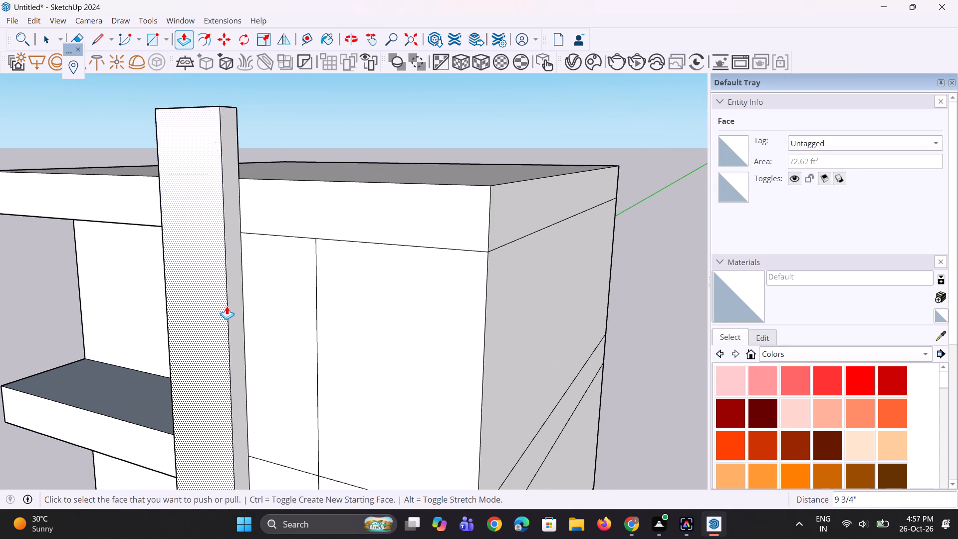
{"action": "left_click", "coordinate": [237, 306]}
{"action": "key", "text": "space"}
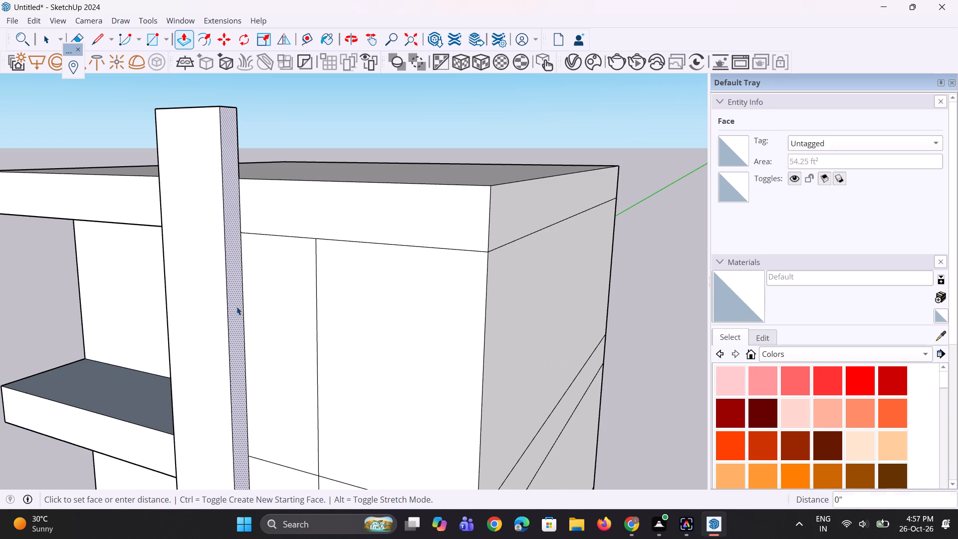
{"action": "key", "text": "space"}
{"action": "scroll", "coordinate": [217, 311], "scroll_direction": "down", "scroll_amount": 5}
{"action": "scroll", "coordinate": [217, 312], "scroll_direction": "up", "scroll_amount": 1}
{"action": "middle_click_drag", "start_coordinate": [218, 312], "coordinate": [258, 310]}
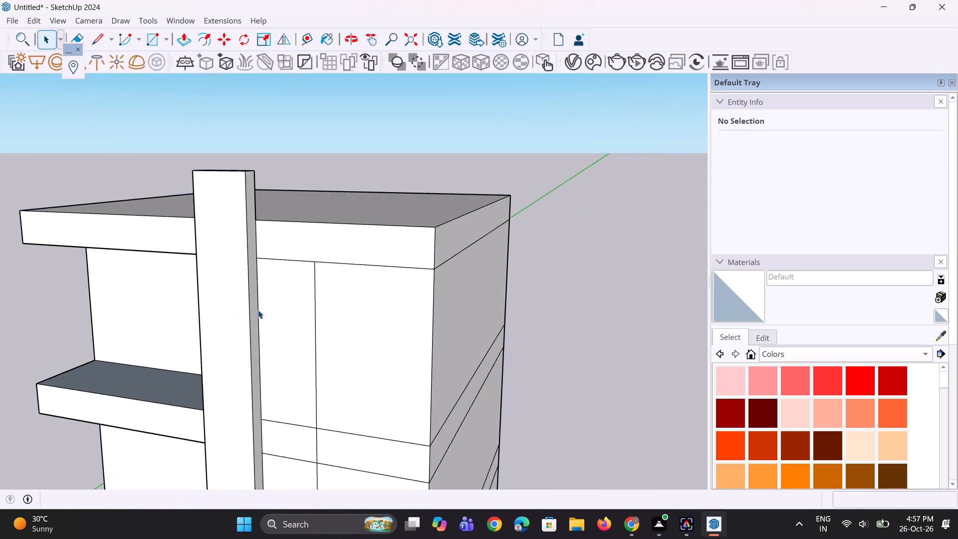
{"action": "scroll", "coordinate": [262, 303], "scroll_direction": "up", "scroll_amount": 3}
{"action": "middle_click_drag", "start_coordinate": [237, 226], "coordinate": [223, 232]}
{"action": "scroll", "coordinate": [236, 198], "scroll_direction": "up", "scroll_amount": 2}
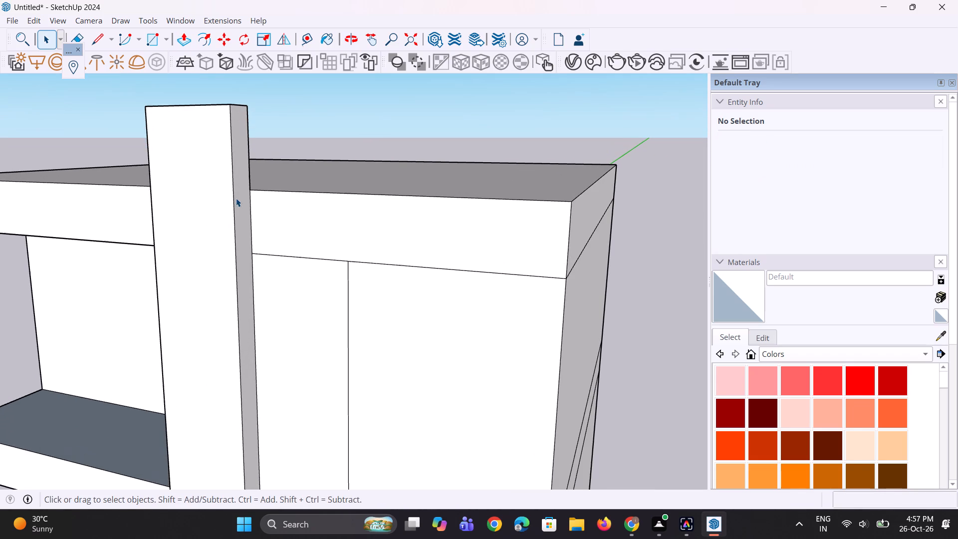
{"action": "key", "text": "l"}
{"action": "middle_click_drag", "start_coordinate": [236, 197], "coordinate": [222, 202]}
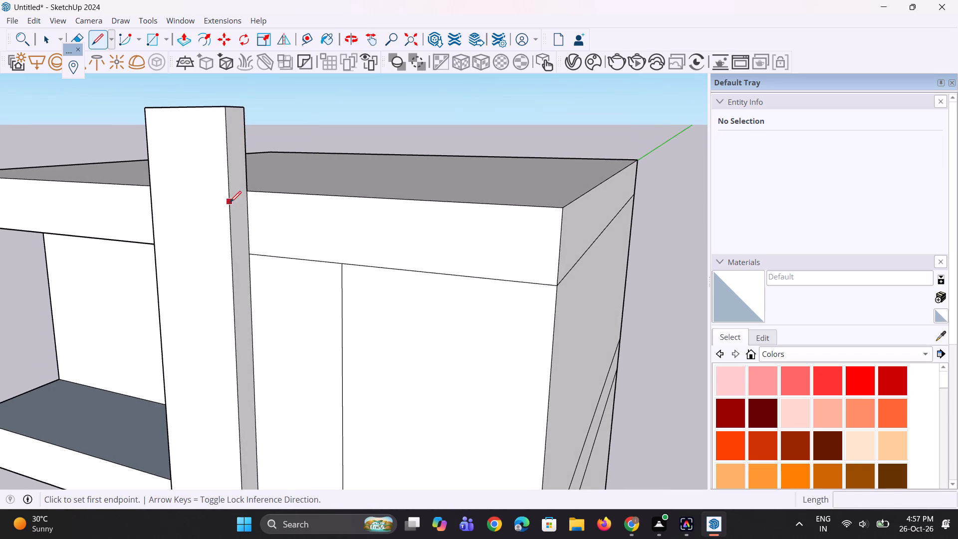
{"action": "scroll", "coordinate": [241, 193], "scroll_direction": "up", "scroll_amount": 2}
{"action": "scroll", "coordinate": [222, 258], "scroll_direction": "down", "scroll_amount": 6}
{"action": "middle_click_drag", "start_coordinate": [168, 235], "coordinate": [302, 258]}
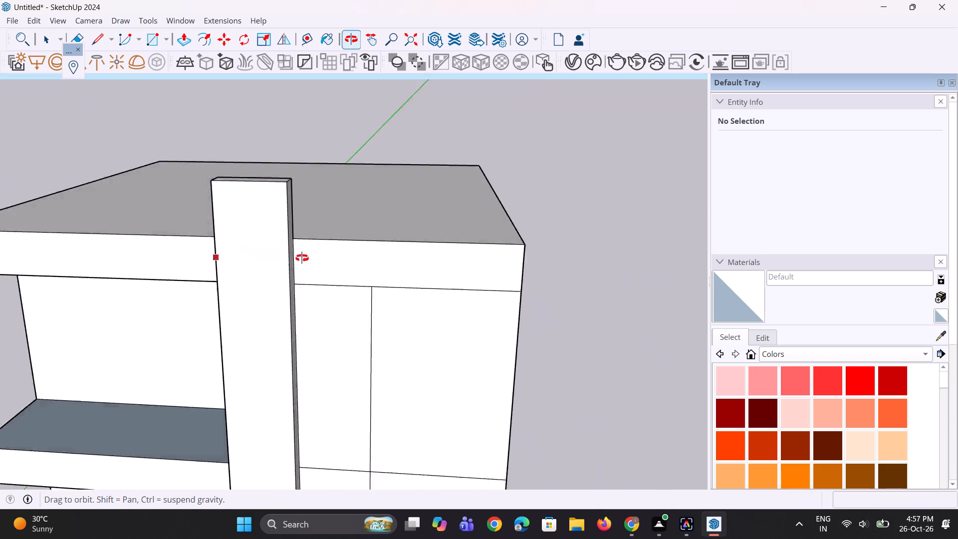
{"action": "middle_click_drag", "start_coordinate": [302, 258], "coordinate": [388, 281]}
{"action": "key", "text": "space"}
Pull the front face of the roof band above the recessed left bay outward about 1' 5 1/16".
{"action": "left_click", "coordinate": [261, 281]}
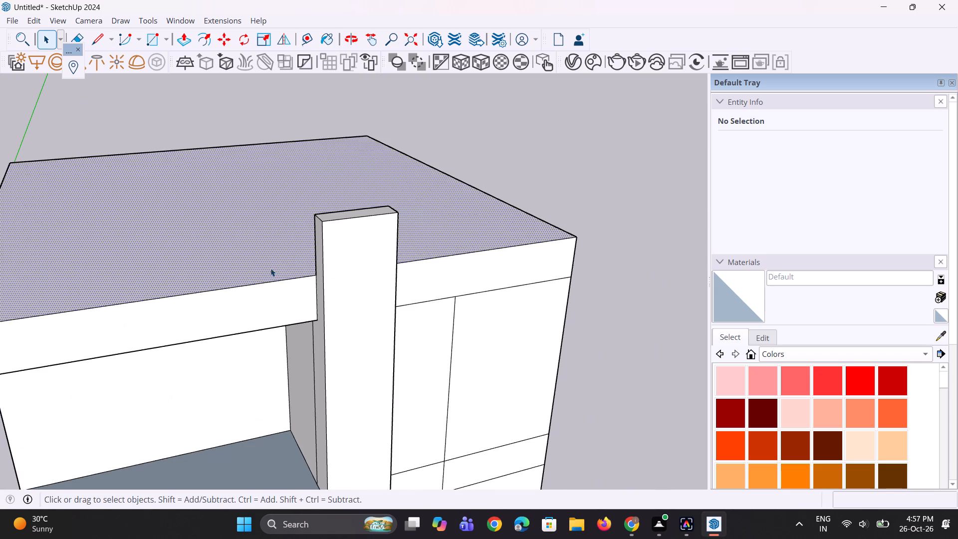
{"action": "scroll", "coordinate": [297, 219], "scroll_direction": "down", "scroll_amount": 4}
{"action": "middle_click_drag", "start_coordinate": [49, 262], "coordinate": [246, 375]}
{"action": "scroll", "coordinate": [334, 430], "scroll_direction": "up", "scroll_amount": 2}
{"action": "left_click", "coordinate": [335, 422]}
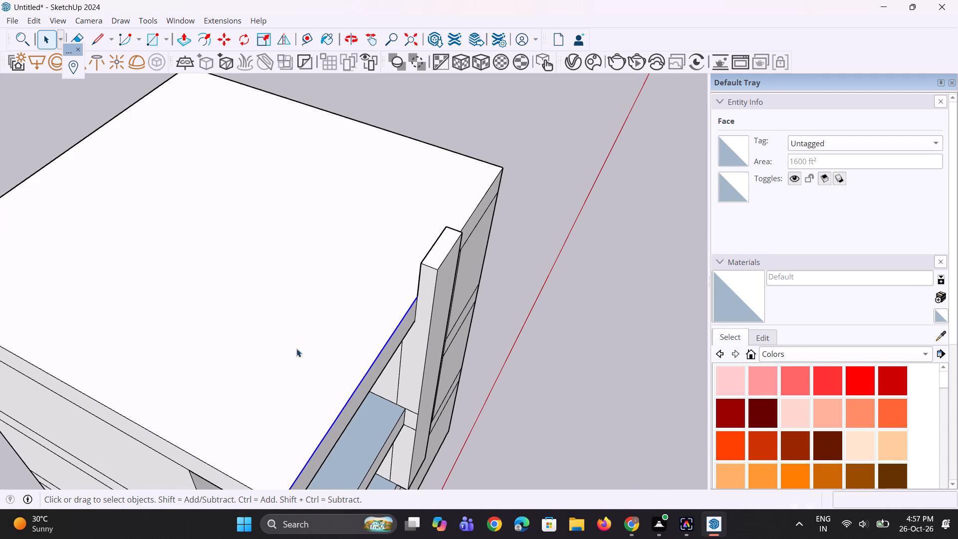
{"action": "scroll", "coordinate": [230, 239], "scroll_direction": "down", "scroll_amount": 5}
{"action": "middle_click_drag", "start_coordinate": [202, 399], "coordinate": [224, 414]}
{"action": "scroll", "coordinate": [223, 413], "scroll_direction": "up", "scroll_amount": 1}
{"action": "scroll", "coordinate": [261, 455], "scroll_direction": "up", "scroll_amount": 4}
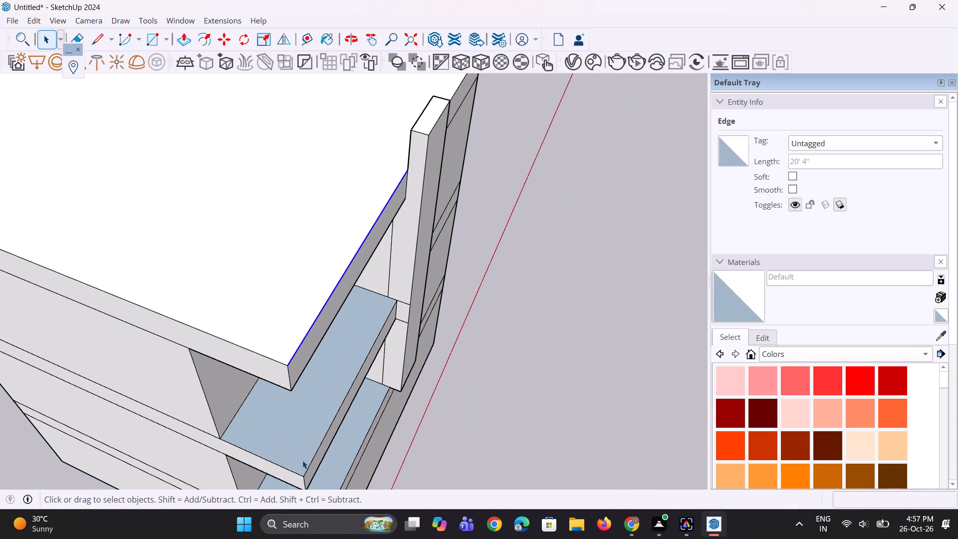
{"action": "middle_click_drag", "start_coordinate": [293, 453], "coordinate": [237, 401]}
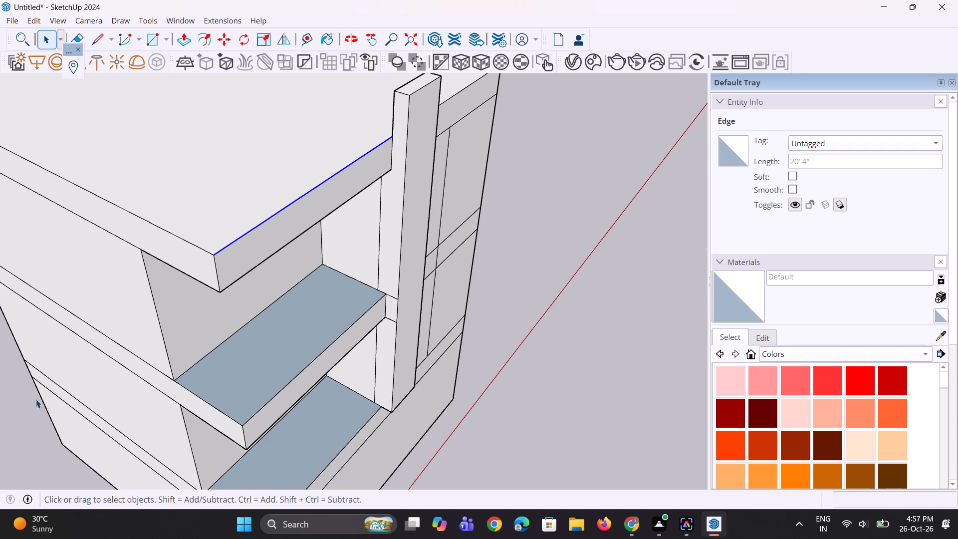
{"action": "scroll", "coordinate": [43, 411], "scroll_direction": "down", "scroll_amount": 4}
{"action": "middle_click_drag", "start_coordinate": [155, 413], "coordinate": [143, 396]}
{"action": "scroll", "coordinate": [175, 351], "scroll_direction": "up", "scroll_amount": 1}
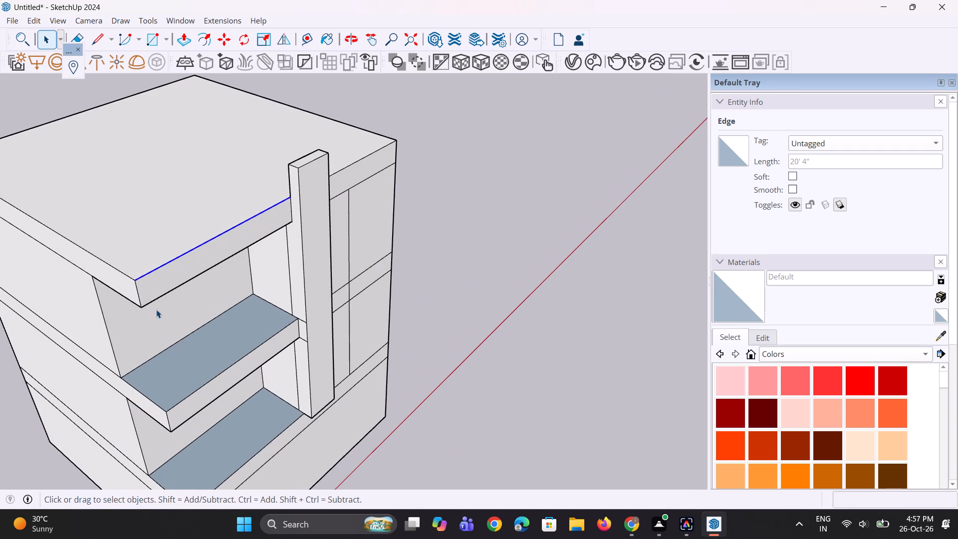
{"action": "key", "text": "space"}
{"action": "key", "text": "space"}
{"action": "key", "text": "p"}
{"action": "scroll", "coordinate": [227, 246], "scroll_direction": "up", "scroll_amount": 1}
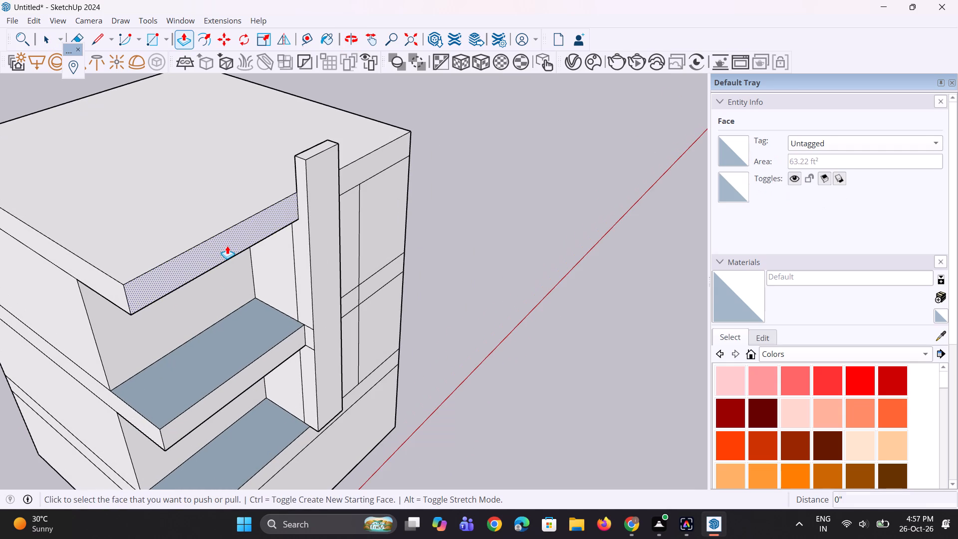
{"action": "left_click", "coordinate": [227, 246]}
{"action": "left_click", "coordinate": [313, 172]}
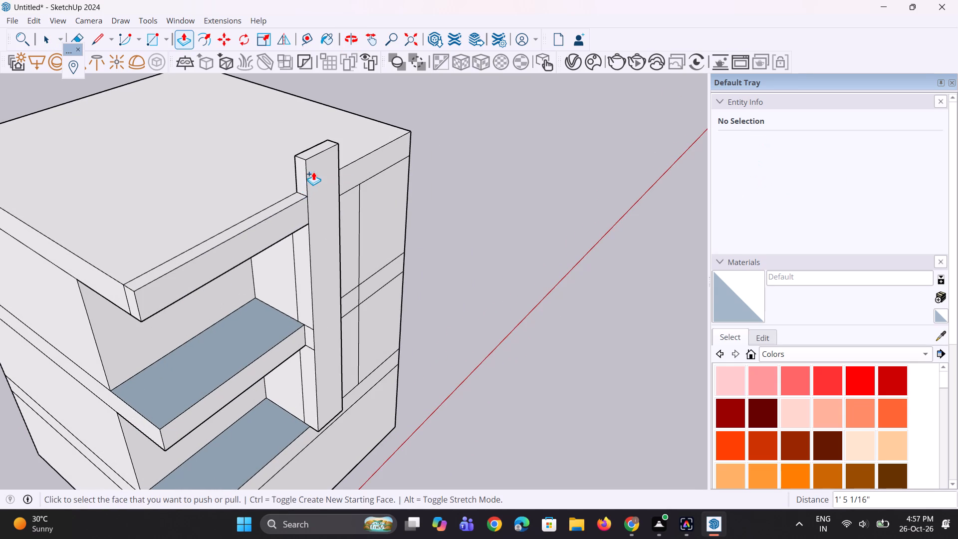
Copy the roof band's former front edge about 1' 5/16" back across the roof.
{"action": "middle_click_drag", "start_coordinate": [224, 259], "coordinate": [242, 282]}
{"action": "scroll", "coordinate": [103, 287], "scroll_direction": "down", "scroll_amount": 4}
{"action": "middle_click_drag", "start_coordinate": [81, 286], "coordinate": [200, 334]}
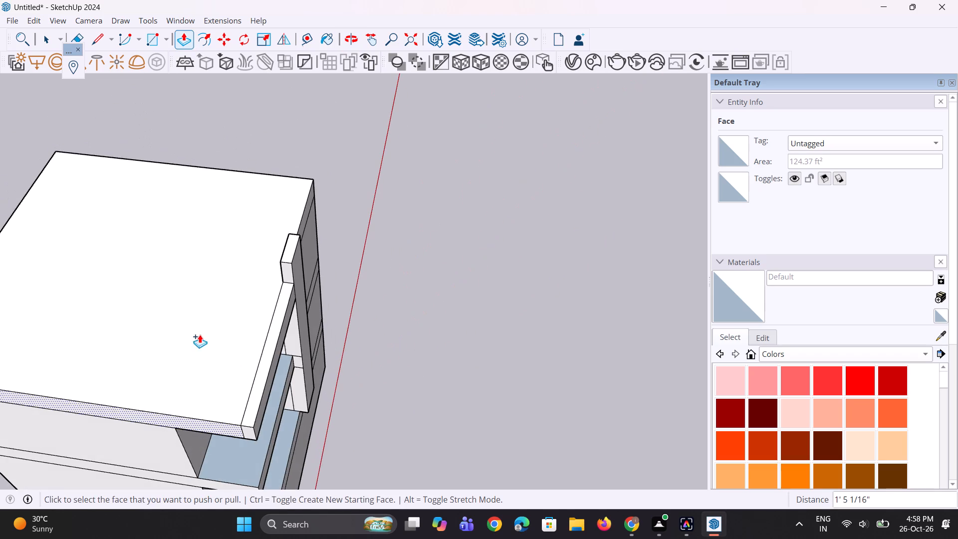
{"action": "key", "text": "space"}
{"action": "key", "text": "space"}
{"action": "left_click", "coordinate": [254, 387]}
{"action": "scroll", "coordinate": [230, 410], "scroll_direction": "up", "scroll_amount": 2}
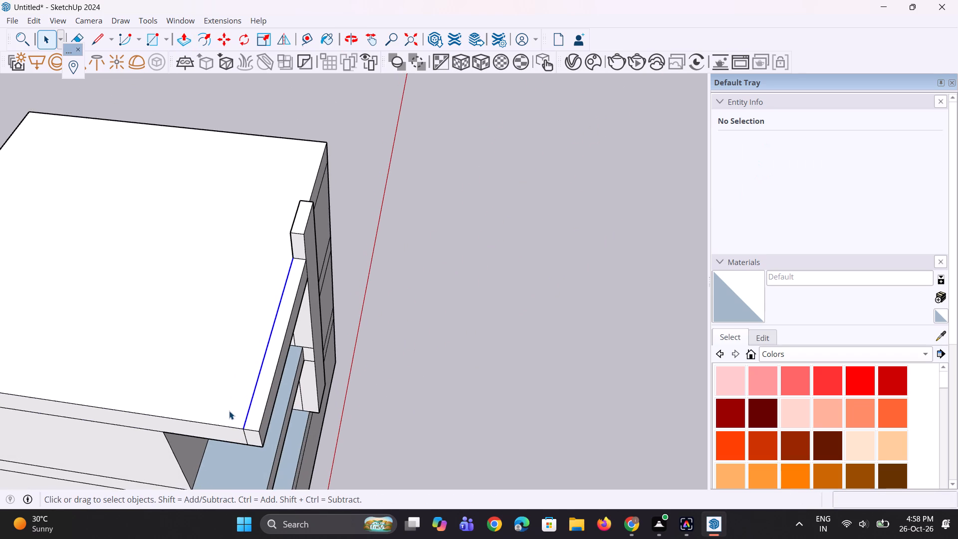
{"action": "key", "text": "m"}
{"action": "scroll", "coordinate": [224, 415], "scroll_direction": "up", "scroll_amount": 3}
{"action": "left_click", "coordinate": [247, 430]}
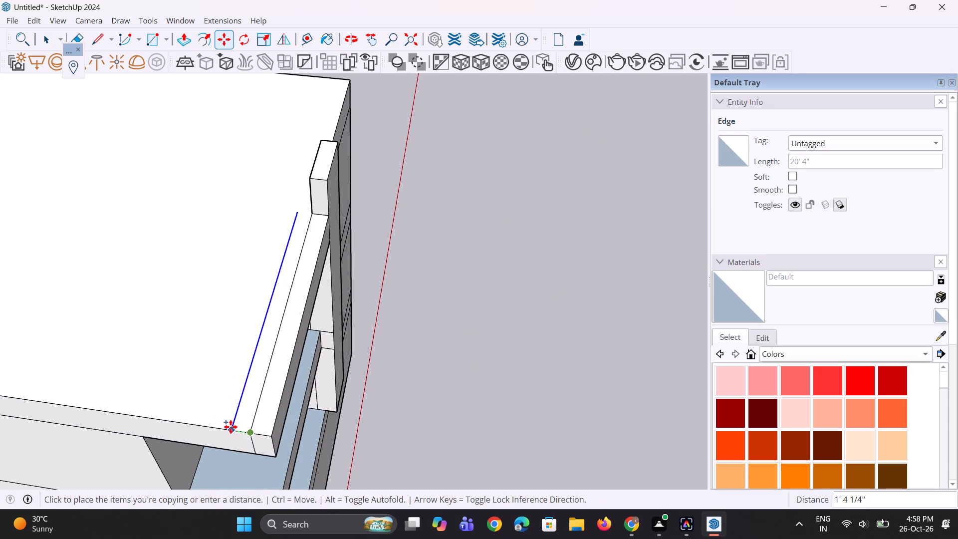
{"action": "left_click", "coordinate": [236, 427]}
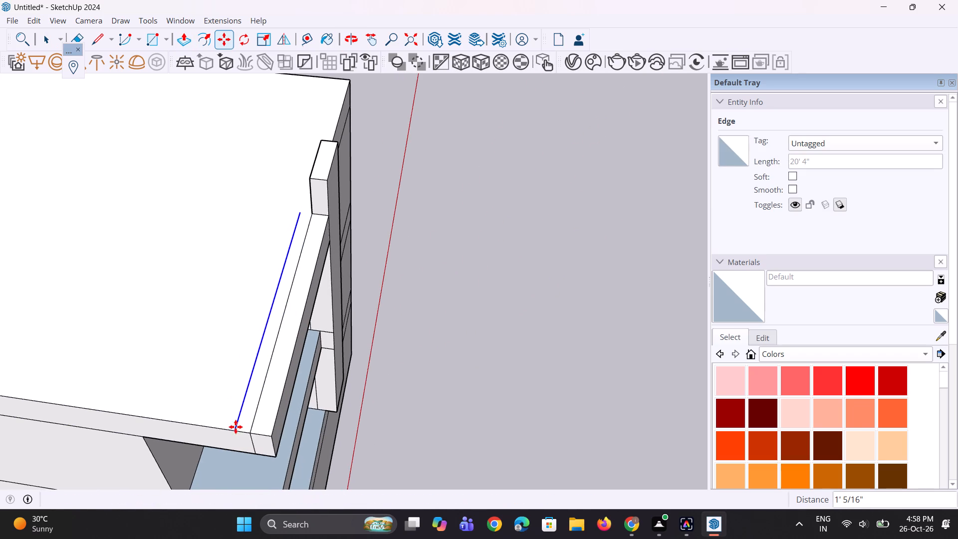
Draw a short line from the copied edge's end to the vertical strip's corner to close off a narrow parapet face.
{"action": "middle_click_drag", "start_coordinate": [273, 407], "coordinate": [273, 413]}
{"action": "scroll", "coordinate": [290, 298], "scroll_direction": "up", "scroll_amount": 1}
{"action": "key", "text": "l"}
{"action": "scroll", "coordinate": [312, 137], "scroll_direction": "up", "scroll_amount": 2}
{"action": "scroll", "coordinate": [315, 248], "scroll_direction": "up", "scroll_amount": 2}
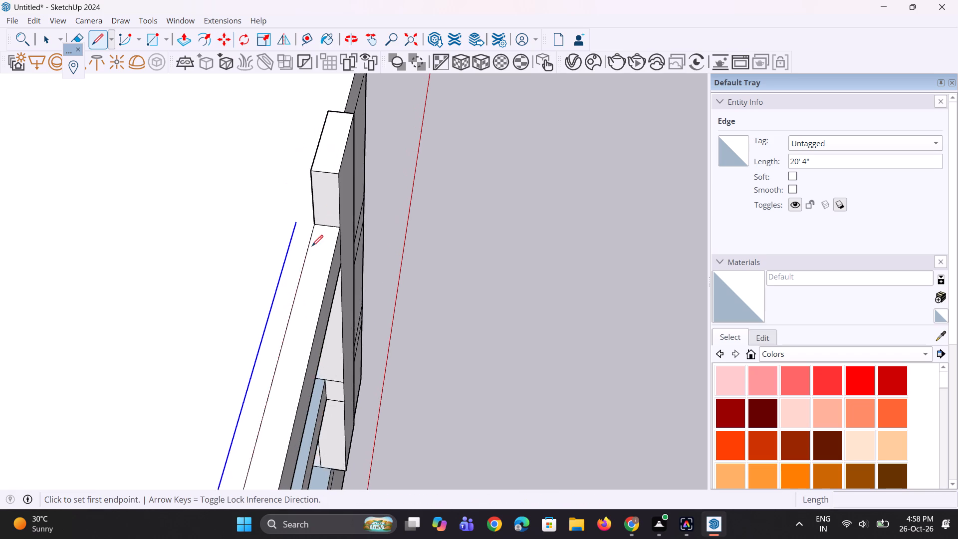
{"action": "scroll", "coordinate": [312, 246], "scroll_direction": "up", "scroll_amount": 3}
{"action": "left_click", "coordinate": [292, 217]}
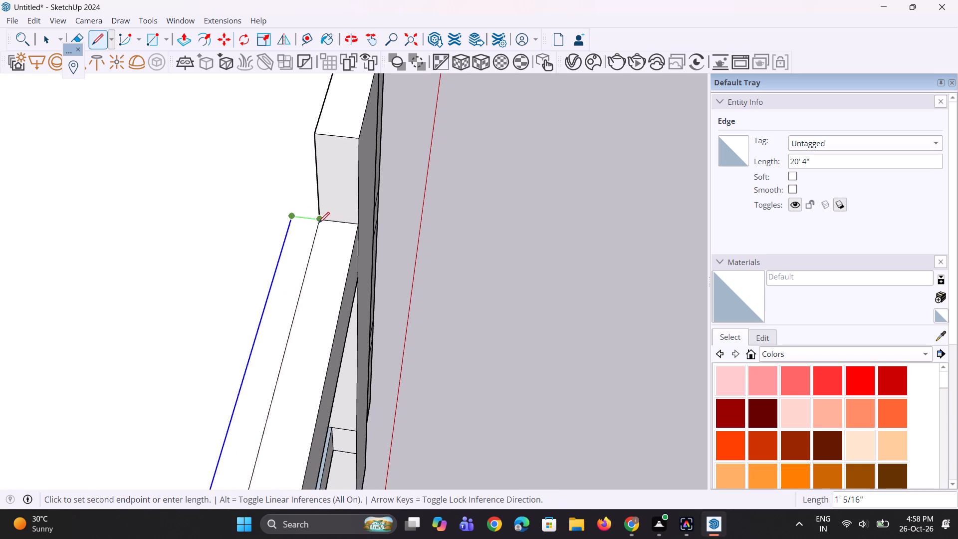
{"action": "left_click", "coordinate": [319, 224]}
{"action": "key", "text": "space"}
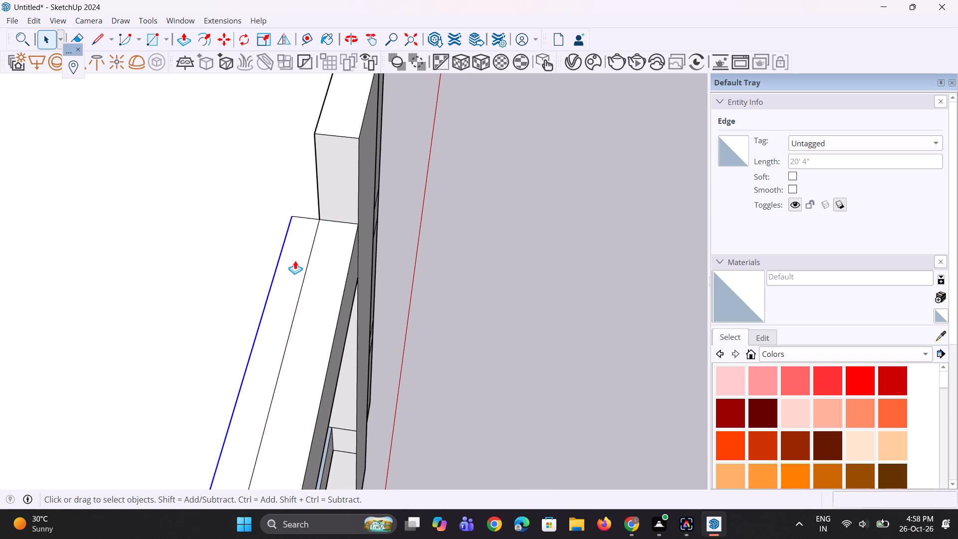
Raise the narrow face along the roof edge about 2' 5 7/16" to form a parapet wall.
{"action": "key", "text": "p"}
{"action": "left_click", "coordinate": [295, 261]}
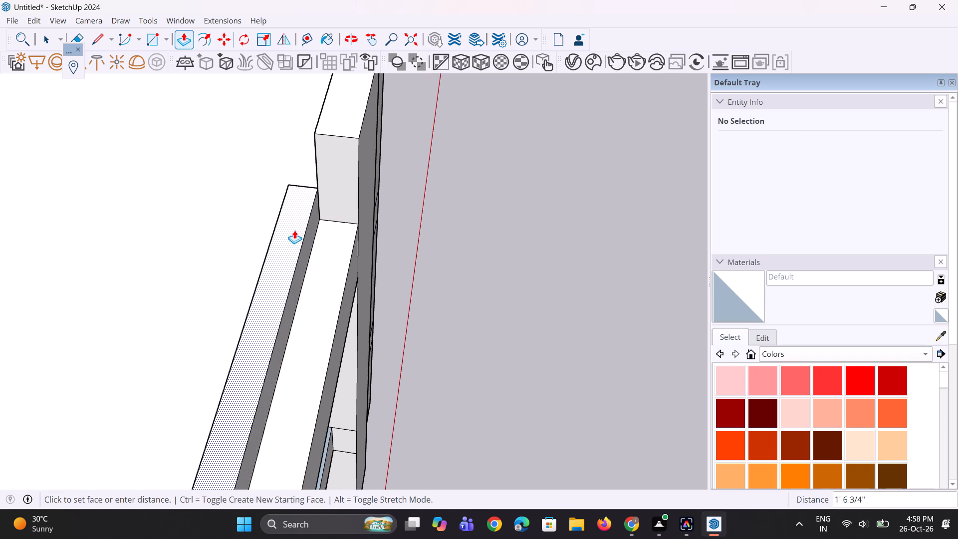
{"action": "left_click", "coordinate": [322, 210]}
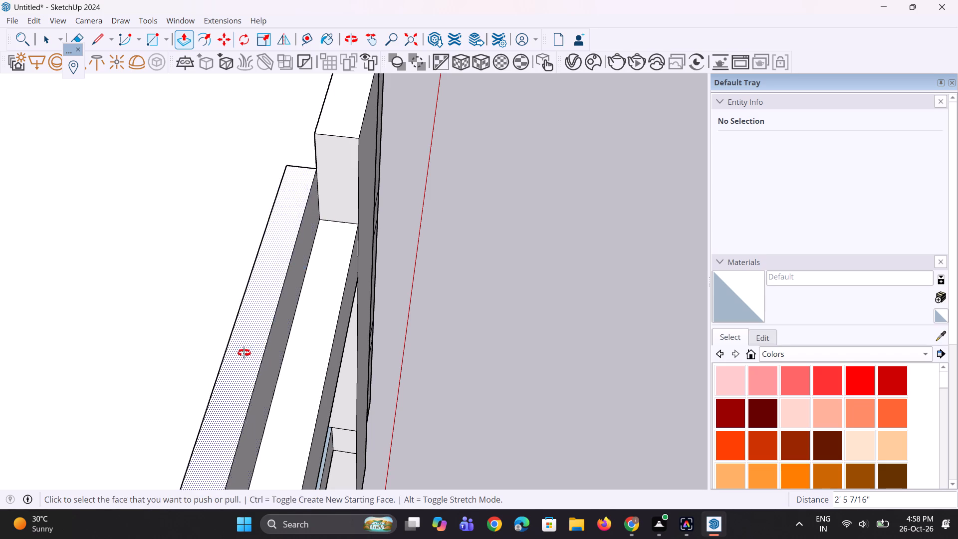
Lower the parapet wall's top face about 4 3/4".
{"action": "middle_click_drag", "start_coordinate": [244, 353], "coordinate": [204, 307]}
{"action": "scroll", "coordinate": [204, 307], "scroll_direction": "up", "scroll_amount": 1}
{"action": "scroll", "coordinate": [218, 366], "scroll_direction": "down", "scroll_amount": 6}
{"action": "scroll", "coordinate": [221, 371], "scroll_direction": "up", "scroll_amount": 1}
{"action": "middle_click_drag", "start_coordinate": [199, 338], "coordinate": [172, 239]}
{"action": "scroll", "coordinate": [227, 251], "scroll_direction": "down", "scroll_amount": 4}
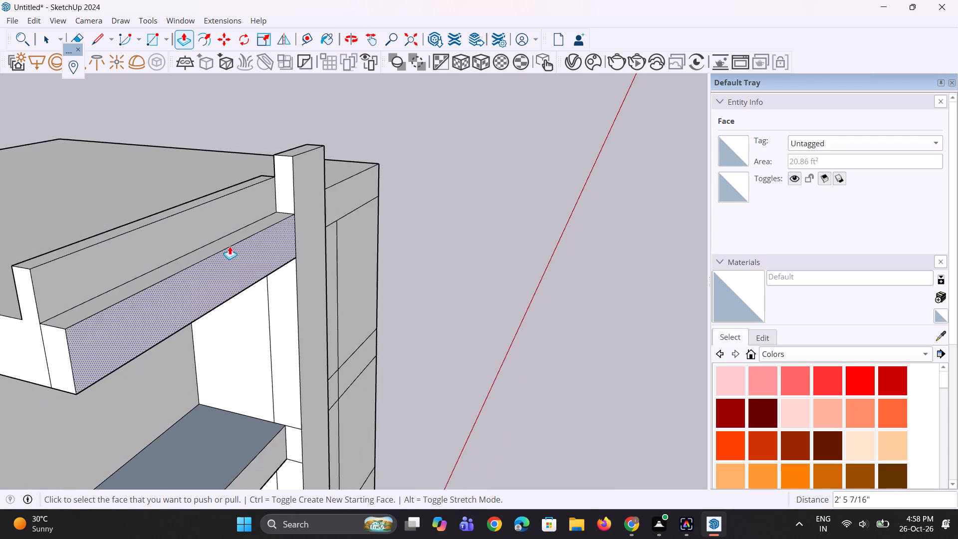
{"action": "scroll", "coordinate": [211, 196], "scroll_direction": "up", "scroll_amount": 5}
{"action": "left_click", "coordinate": [209, 197]}
{"action": "left_click", "coordinate": [215, 208]}
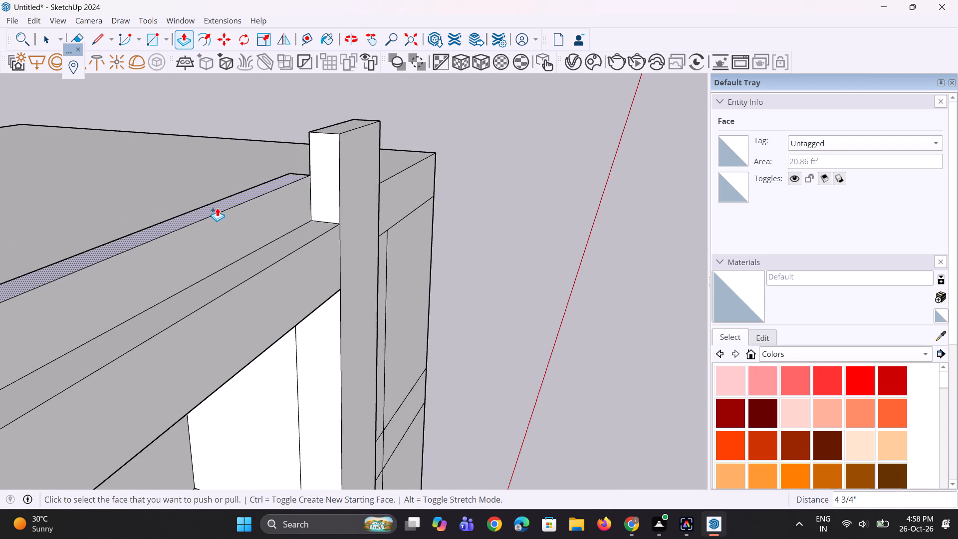
Extrude a new coping layer about 4" high from the parapet's top face, keeping it as a separate starting face.
{"action": "left_click", "coordinate": [217, 208]}
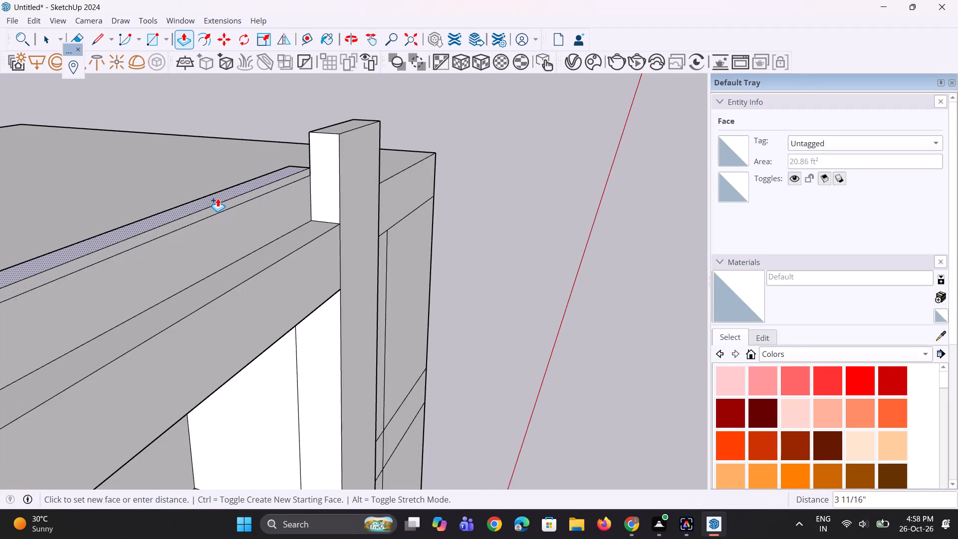
{"action": "left_click", "coordinate": [218, 198]}
Extend the coping's front, outer end and roof-side faces outward by the same small distance to overhang the parapet.
{"action": "left_click", "coordinate": [216, 206]}
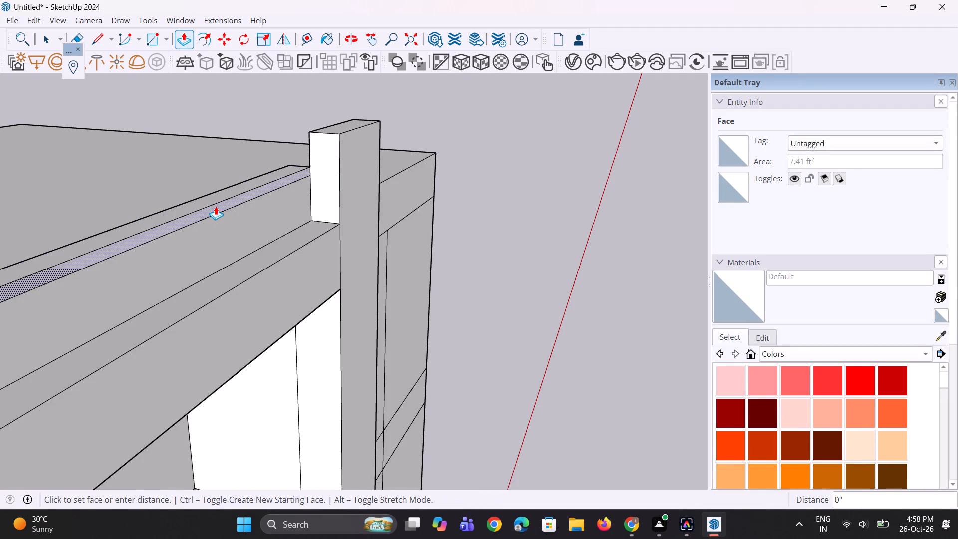
{"action": "left_click", "coordinate": [224, 209]}
{"action": "scroll", "coordinate": [258, 240], "scroll_direction": "down", "scroll_amount": 6}
{"action": "scroll", "coordinate": [135, 271], "scroll_direction": "up", "scroll_amount": 1}
{"action": "middle_click_drag", "start_coordinate": [136, 271], "coordinate": [209, 253]}
{"action": "scroll", "coordinate": [167, 309], "scroll_direction": "up", "scroll_amount": 3}
{"action": "double_click", "coordinate": [174, 277]}
{"action": "middle_click_drag", "start_coordinate": [165, 301], "coordinate": [117, 309]}
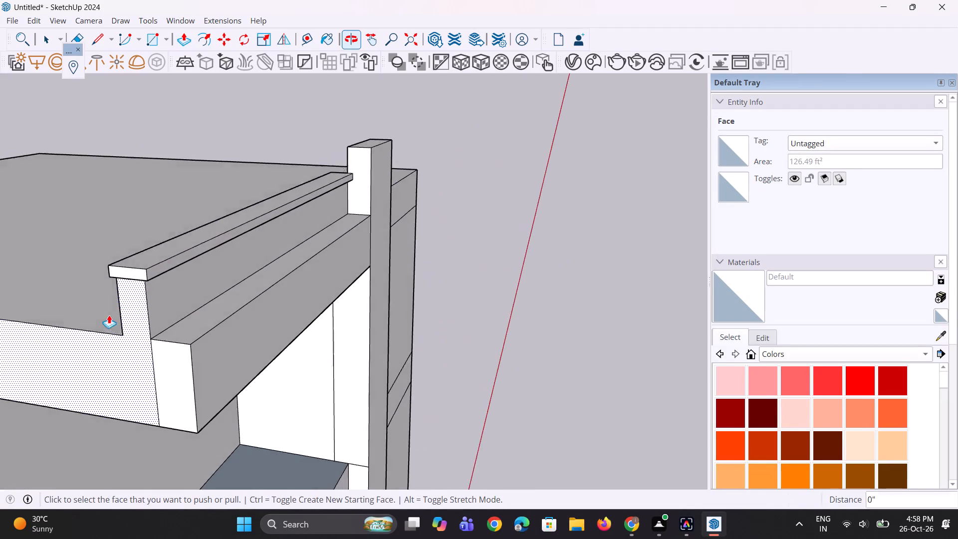
{"action": "scroll", "coordinate": [97, 339], "scroll_direction": "down", "scroll_amount": 5}
{"action": "scroll", "coordinate": [97, 310], "scroll_direction": "up", "scroll_amount": 1}
{"action": "middle_click_drag", "start_coordinate": [97, 310], "coordinate": [261, 309]}
{"action": "scroll", "coordinate": [380, 290], "scroll_direction": "up", "scroll_amount": 2}
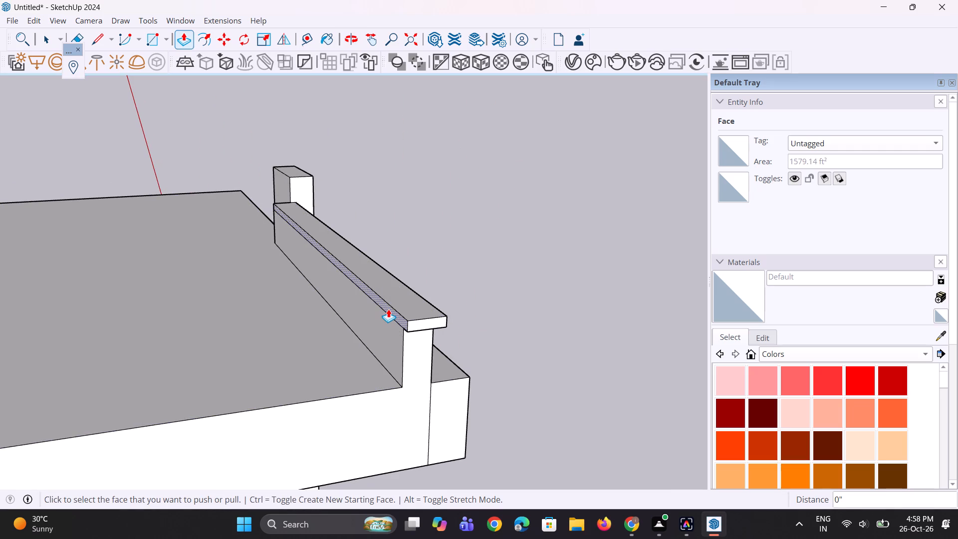
{"action": "double_click", "coordinate": [389, 309]}
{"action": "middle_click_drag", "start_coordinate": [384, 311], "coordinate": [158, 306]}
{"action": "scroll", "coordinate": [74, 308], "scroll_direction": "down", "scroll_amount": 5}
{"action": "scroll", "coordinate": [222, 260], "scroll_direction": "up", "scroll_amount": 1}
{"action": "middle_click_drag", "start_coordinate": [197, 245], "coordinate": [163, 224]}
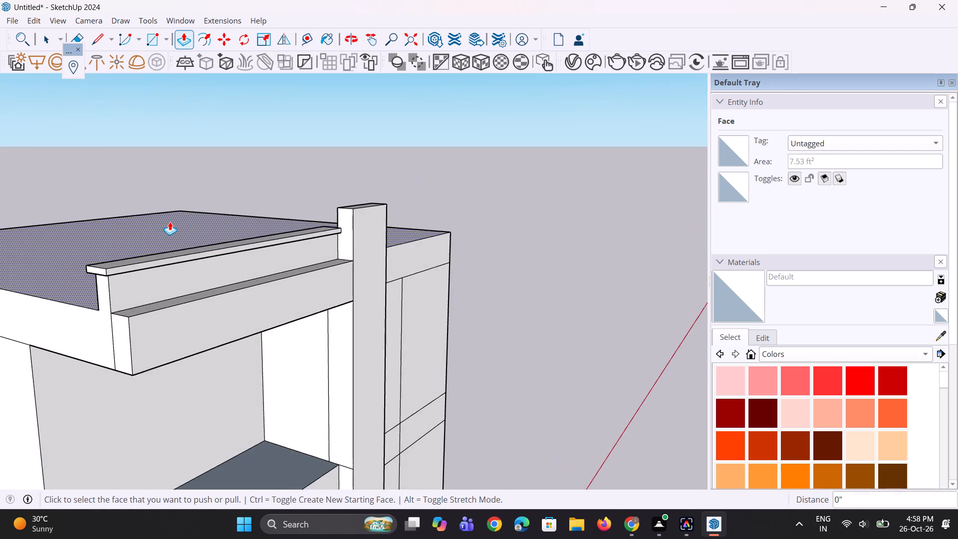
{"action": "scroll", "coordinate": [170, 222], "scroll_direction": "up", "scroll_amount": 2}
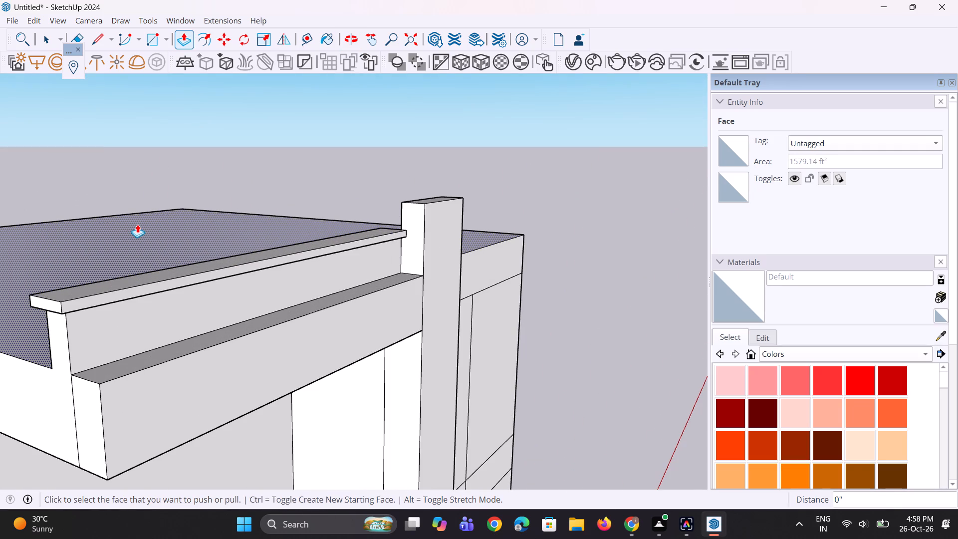
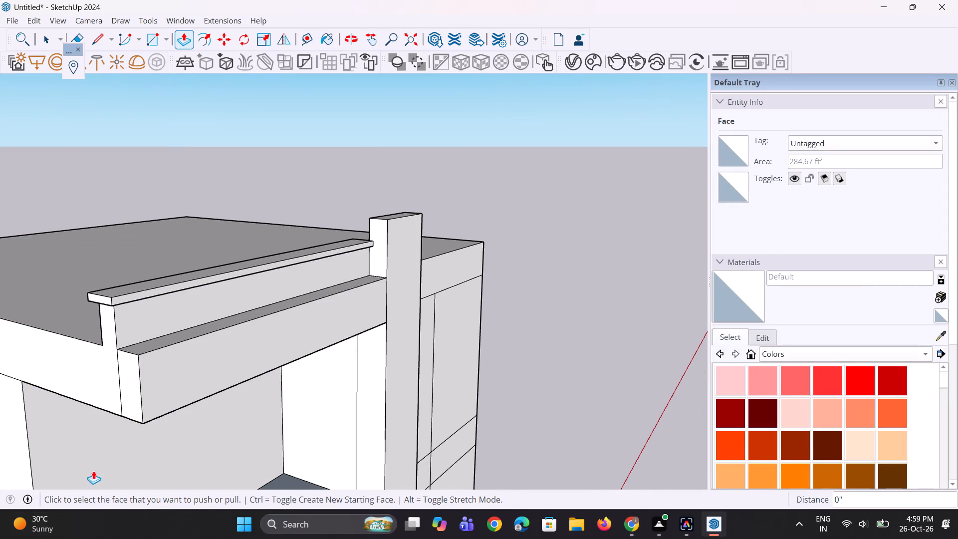
Draw a line across the vertical strip's side face, level with the lower edge of the top floor band.
{"action": "scroll", "coordinate": [161, 450], "scroll_direction": "down", "scroll_amount": 2}
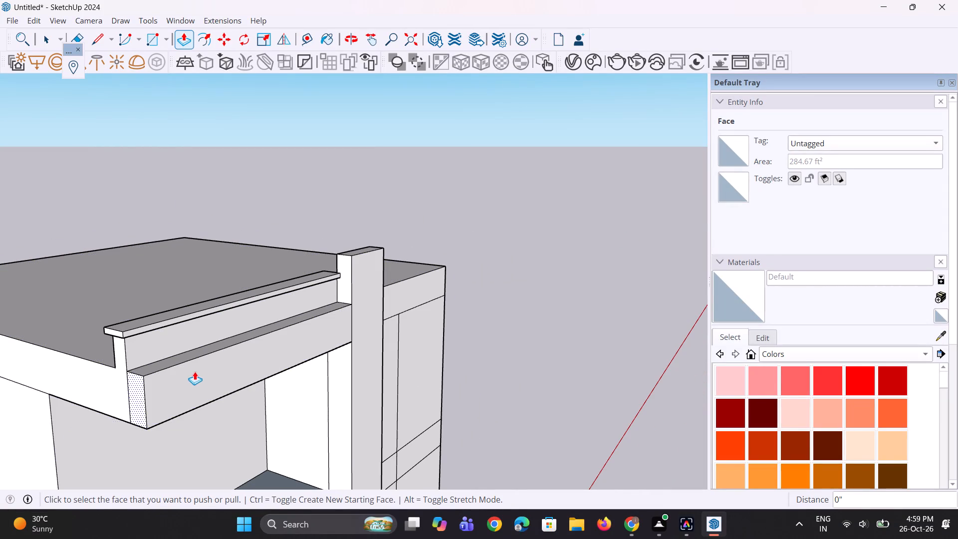
{"action": "scroll", "coordinate": [199, 388], "scroll_direction": "down", "scroll_amount": 2}
{"action": "middle_click_drag", "start_coordinate": [210, 370], "coordinate": [214, 350]}
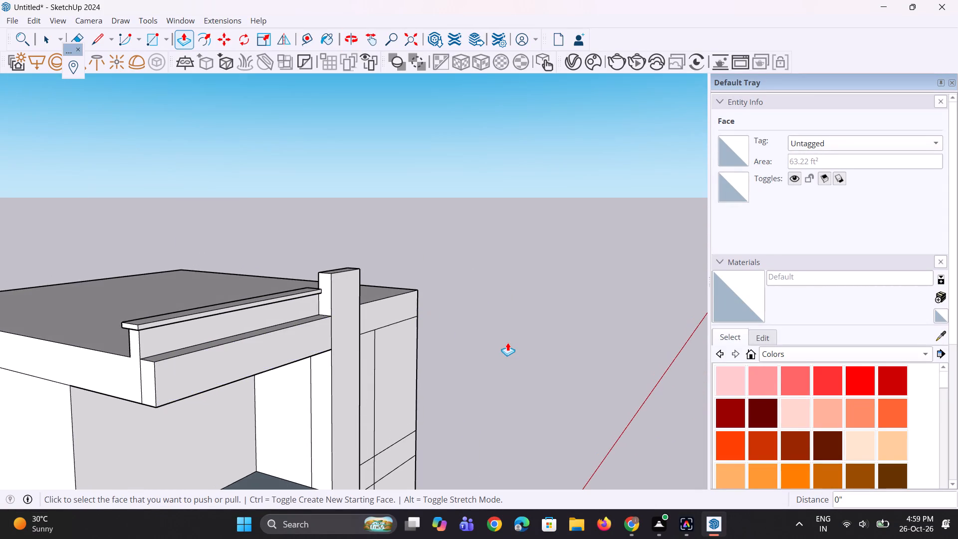
{"action": "scroll", "coordinate": [507, 342], "scroll_direction": "up", "scroll_amount": 4}
{"action": "middle_click_drag", "start_coordinate": [457, 332], "coordinate": [172, 336]}
{"action": "scroll", "coordinate": [285, 275], "scroll_direction": "up", "scroll_amount": 5}
{"action": "scroll", "coordinate": [282, 335], "scroll_direction": "up", "scroll_amount": 1}
{"action": "middle_click_drag", "start_coordinate": [282, 335], "coordinate": [256, 320]}
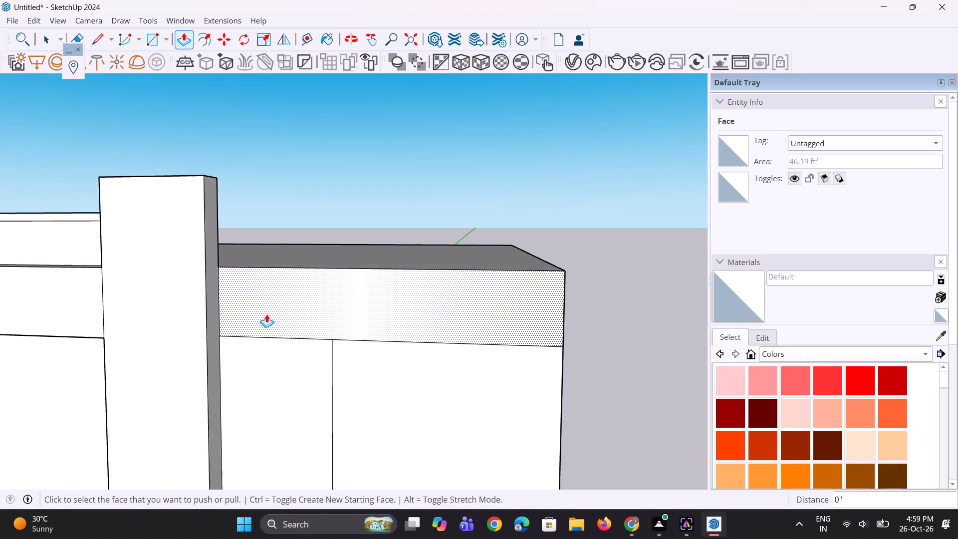
{"action": "scroll", "coordinate": [273, 309], "scroll_direction": "down", "scroll_amount": 4}
{"action": "middle_click_drag", "start_coordinate": [248, 383], "coordinate": [257, 378]}
{"action": "scroll", "coordinate": [261, 368], "scroll_direction": "up", "scroll_amount": 1}
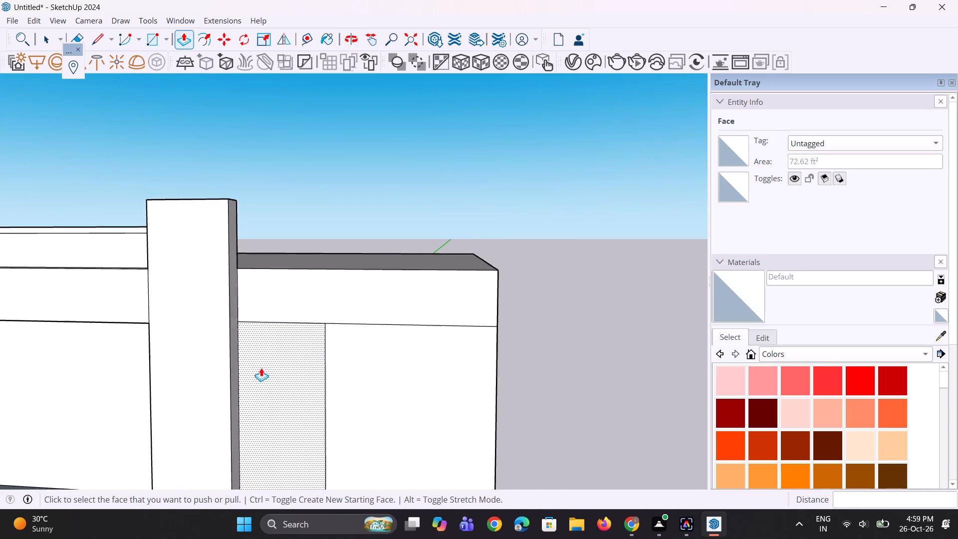
{"action": "scroll", "coordinate": [261, 368], "scroll_direction": "up", "scroll_amount": 3}
{"action": "key", "text": "space"}
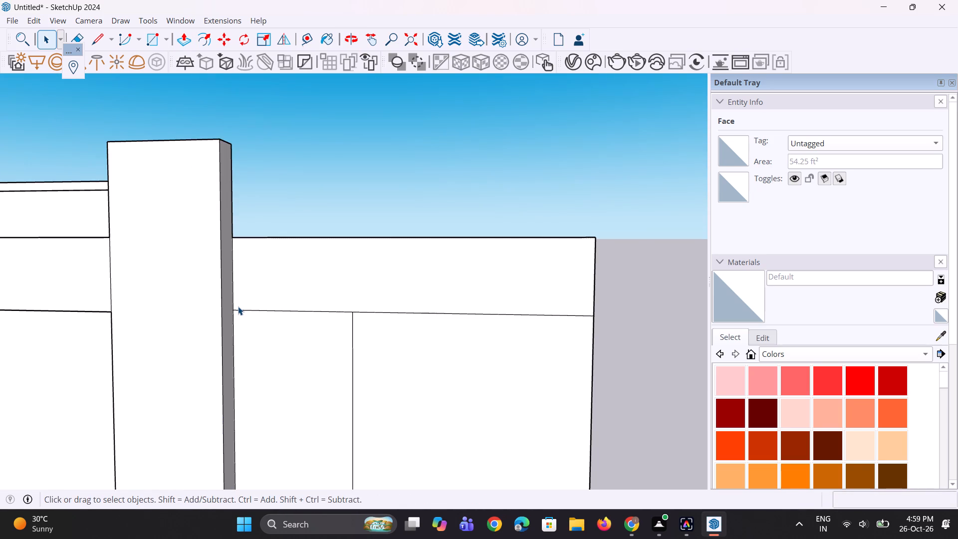
{"action": "scroll", "coordinate": [238, 306], "scroll_direction": "up", "scroll_amount": 1}
{"action": "key", "text": "l"}
{"action": "scroll", "coordinate": [238, 306], "scroll_direction": "up", "scroll_amount": 5}
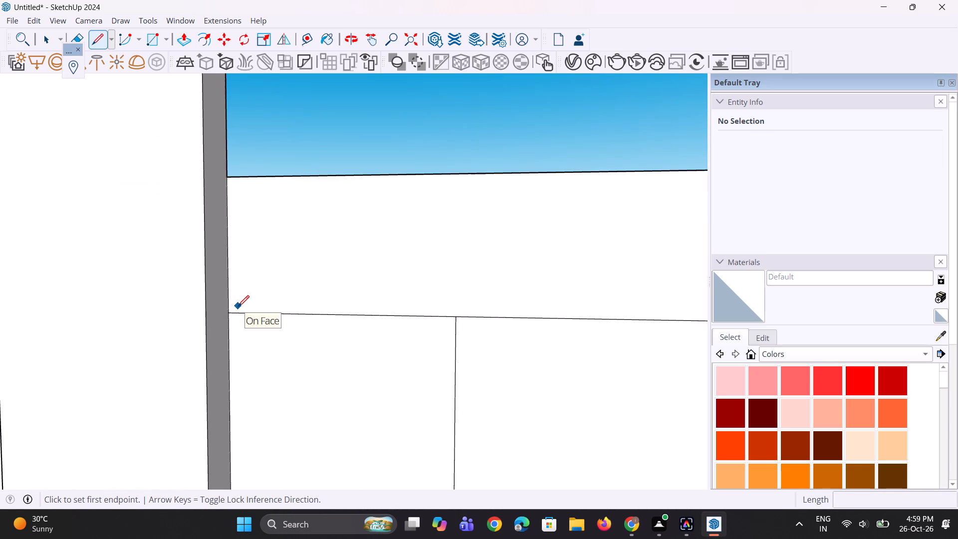
{"action": "left_click", "coordinate": [232, 317]}
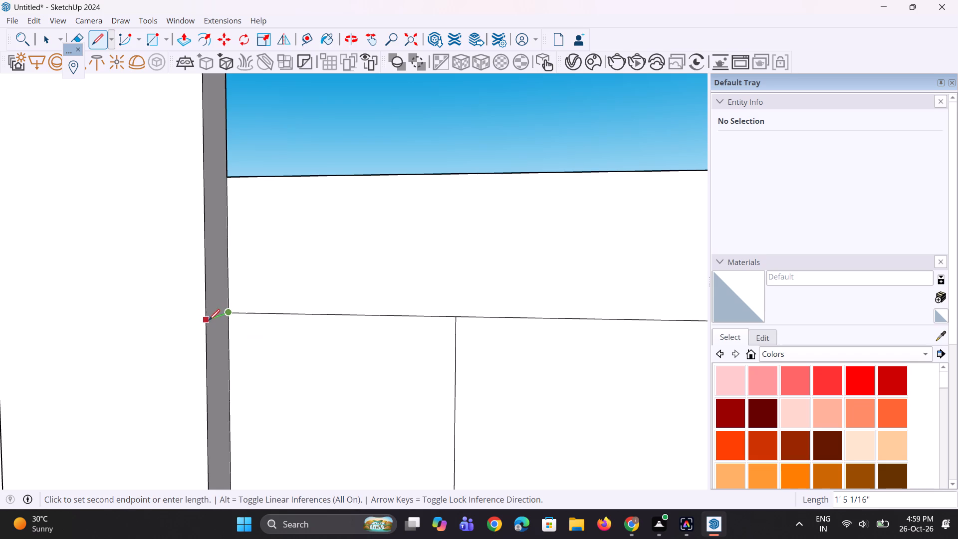
{"action": "left_click", "coordinate": [205, 319]}
Extend the strip's side face above the new line outward about 5' 2 1/4" to the vertical line on the adjoining wall.
{"action": "scroll", "coordinate": [178, 359], "scroll_direction": "down", "scroll_amount": 5}
{"action": "middle_click_drag", "start_coordinate": [189, 345], "coordinate": [195, 329]}
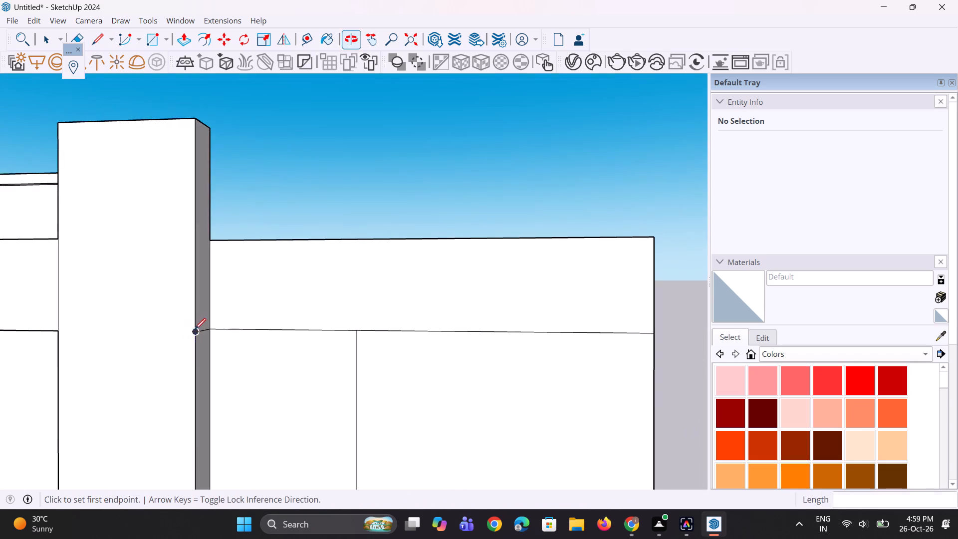
{"action": "scroll", "coordinate": [200, 325], "scroll_direction": "up", "scroll_amount": 2}
{"action": "key", "text": "p"}
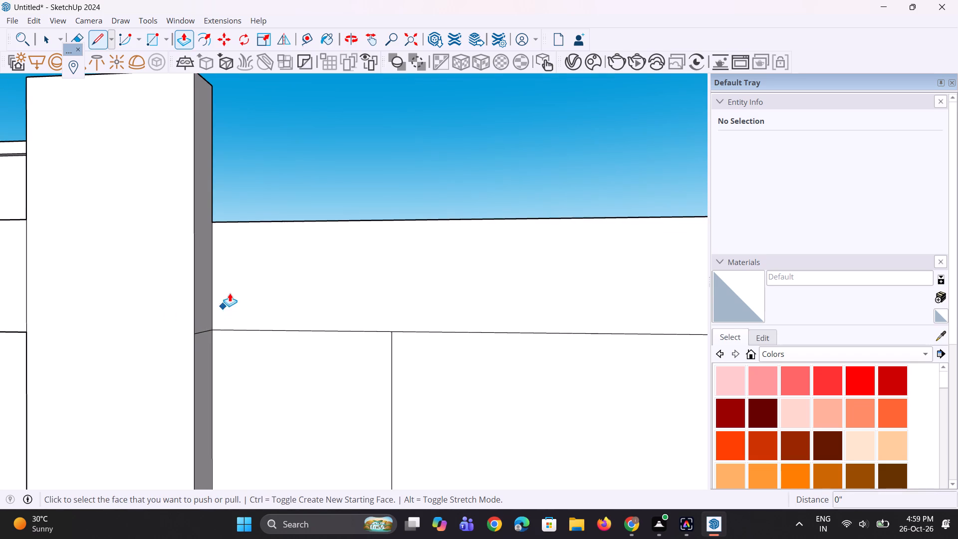
{"action": "left_click", "coordinate": [204, 272]}
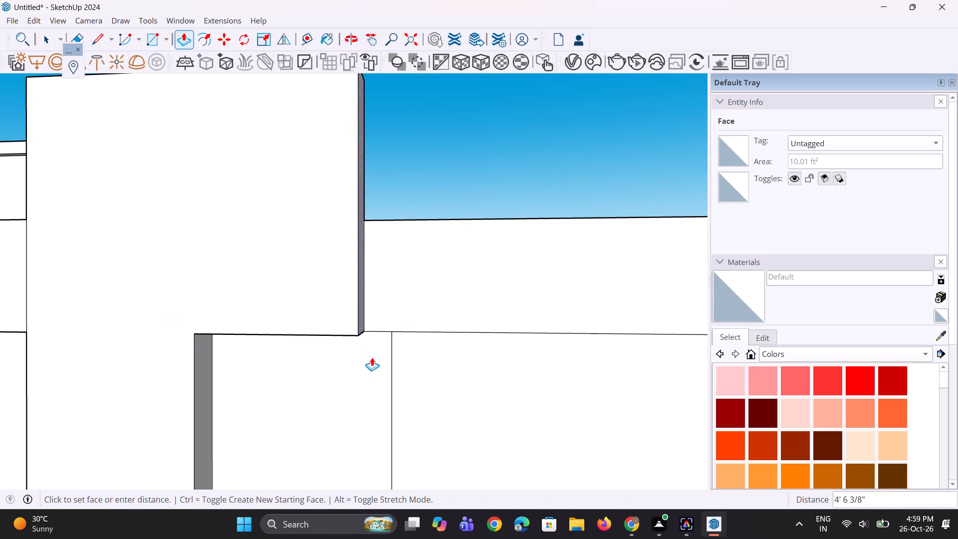
{"action": "left_click", "coordinate": [394, 383]}
Raise the underside of the strip's widened head about 5 11/16".
{"action": "middle_click_drag", "start_coordinate": [303, 386], "coordinate": [322, 320]}
{"action": "scroll", "coordinate": [299, 361], "scroll_direction": "down", "scroll_amount": 1}
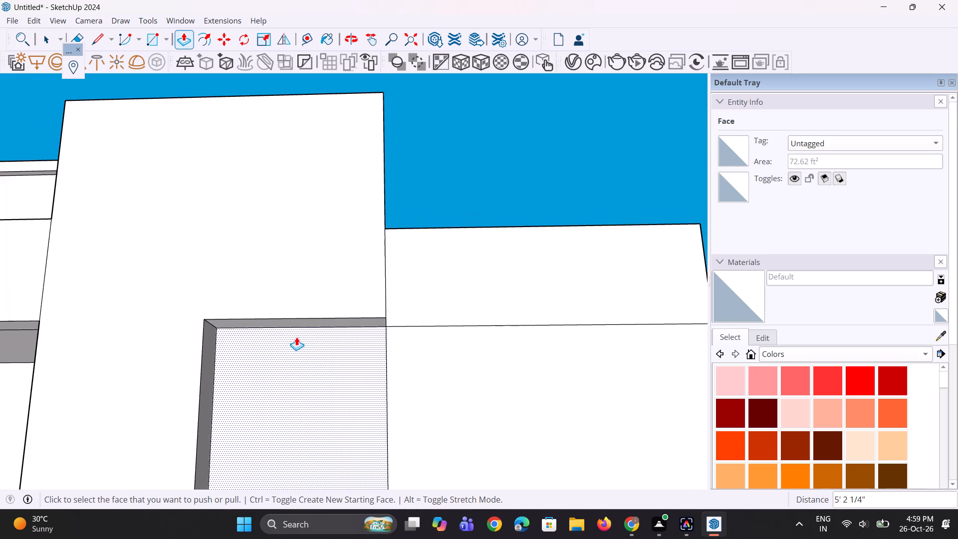
{"action": "left_click", "coordinate": [296, 321]}
{"action": "left_click", "coordinate": [297, 305]}
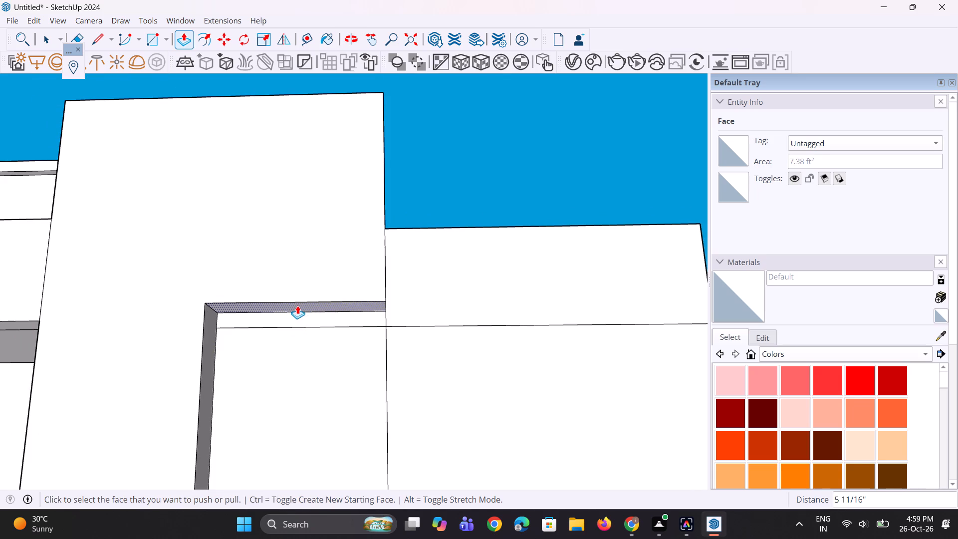
Extrude the widened head's underside as a separate new layer down to the top floor band's lower line.
{"action": "scroll", "coordinate": [278, 396], "scroll_direction": "down", "scroll_amount": 4}
{"action": "middle_click_drag", "start_coordinate": [262, 376], "coordinate": [366, 395]}
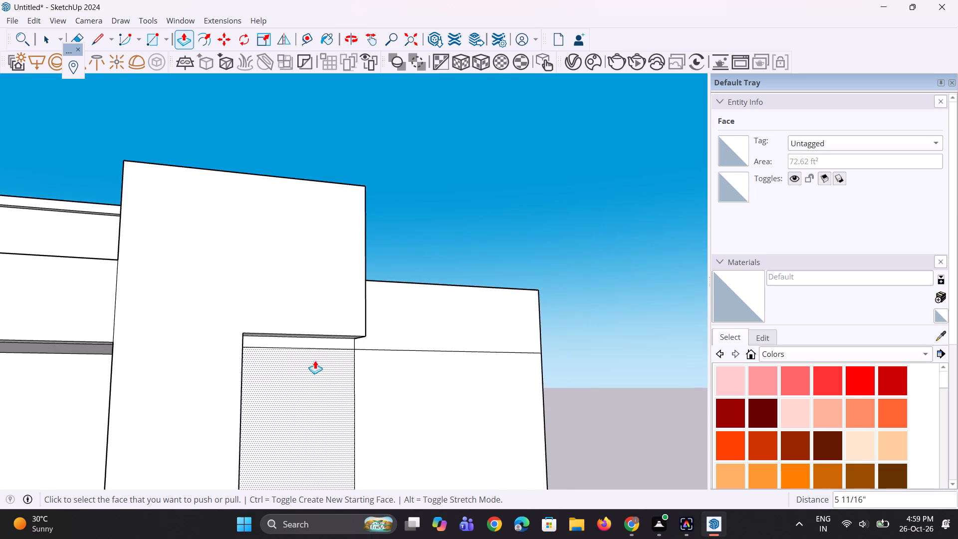
{"action": "scroll", "coordinate": [311, 354], "scroll_direction": "up", "scroll_amount": 2}
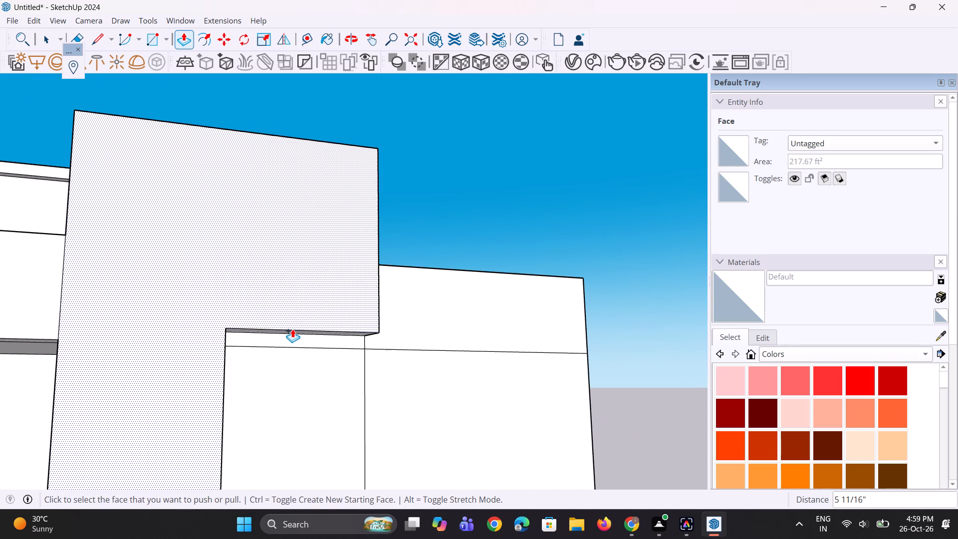
{"action": "left_click", "coordinate": [292, 329]}
{"action": "middle_click_drag", "start_coordinate": [286, 354], "coordinate": [287, 353]}
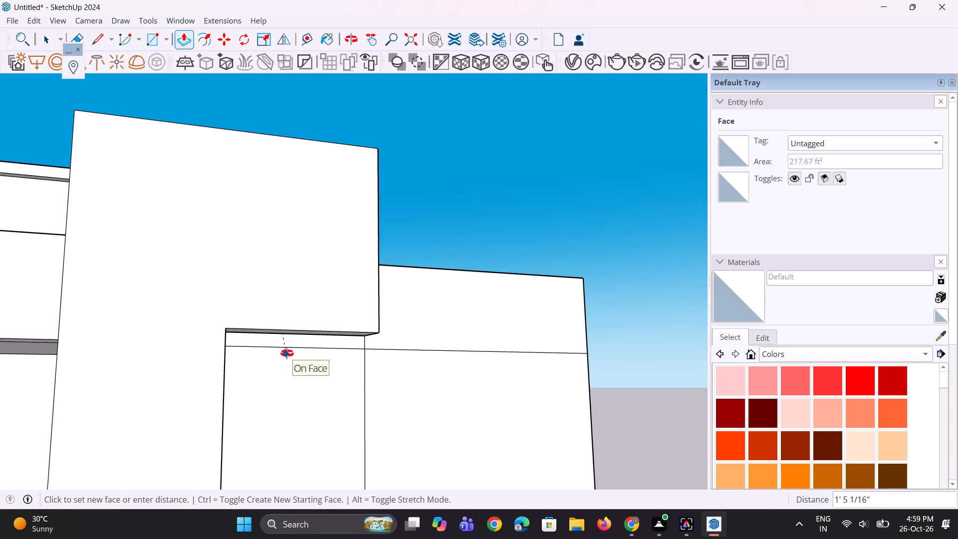
{"action": "middle_click_drag", "start_coordinate": [287, 353], "coordinate": [291, 296]}
{"action": "scroll", "coordinate": [291, 332], "scroll_direction": "up", "scroll_amount": 2}
{"action": "key", "text": "Escape"}
{"action": "scroll", "coordinate": [295, 331], "scroll_direction": "up", "scroll_amount": 3}
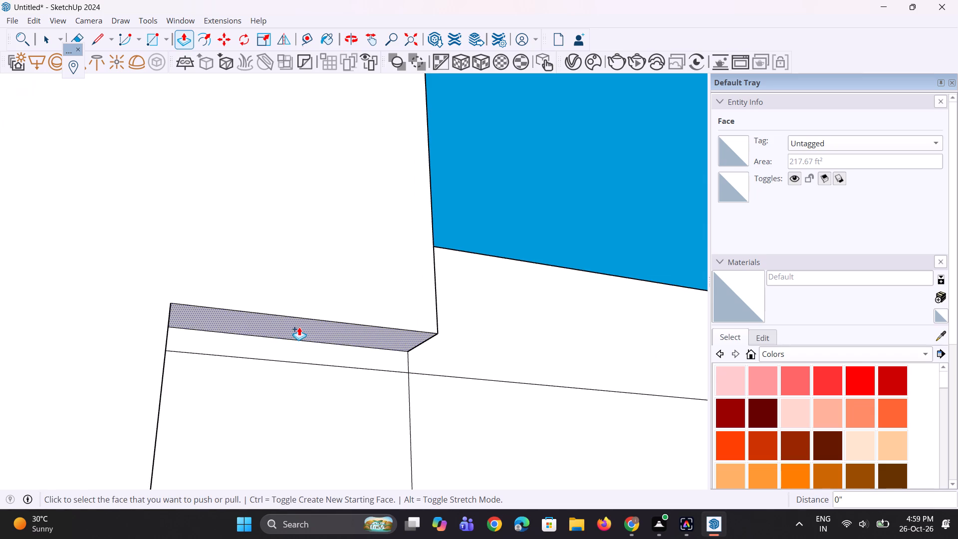
{"action": "left_click", "coordinate": [299, 327]}
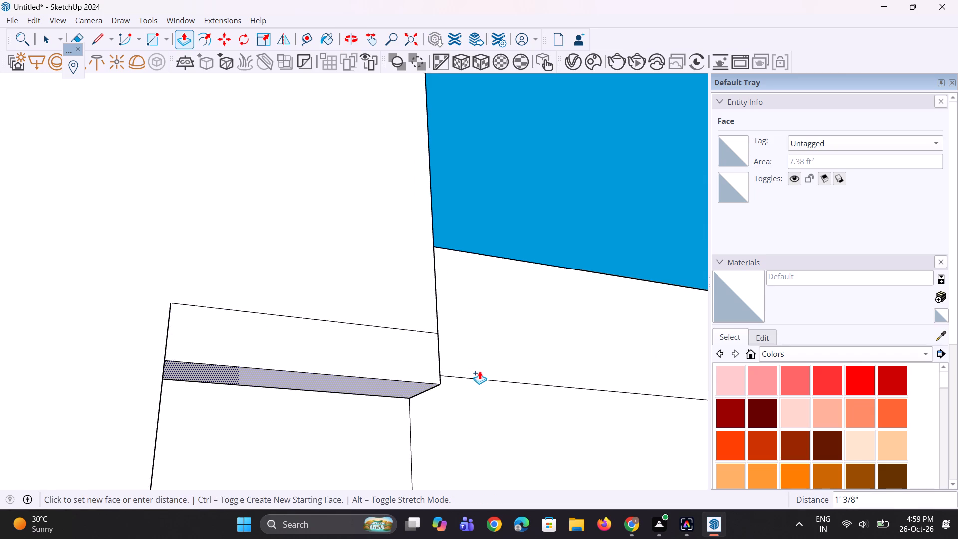
{"action": "left_click", "coordinate": [476, 378]}
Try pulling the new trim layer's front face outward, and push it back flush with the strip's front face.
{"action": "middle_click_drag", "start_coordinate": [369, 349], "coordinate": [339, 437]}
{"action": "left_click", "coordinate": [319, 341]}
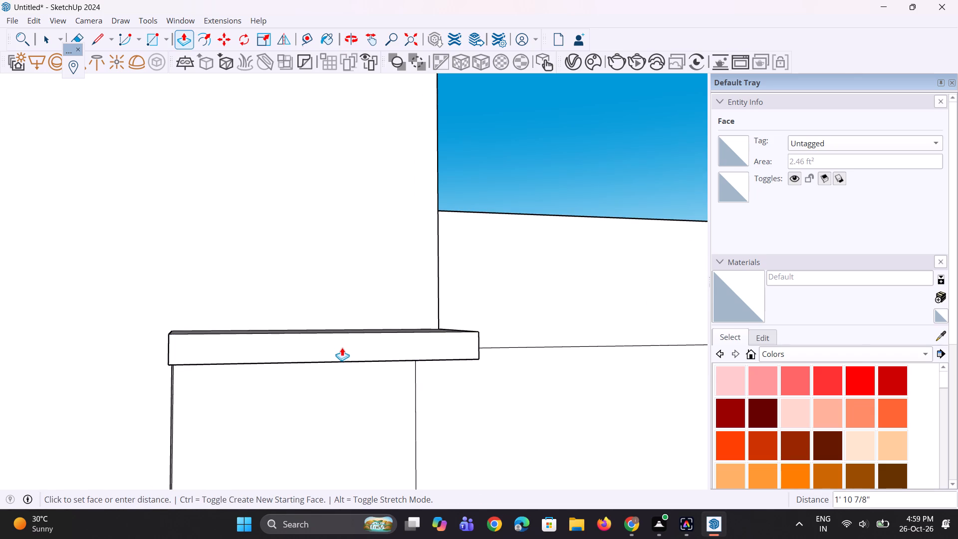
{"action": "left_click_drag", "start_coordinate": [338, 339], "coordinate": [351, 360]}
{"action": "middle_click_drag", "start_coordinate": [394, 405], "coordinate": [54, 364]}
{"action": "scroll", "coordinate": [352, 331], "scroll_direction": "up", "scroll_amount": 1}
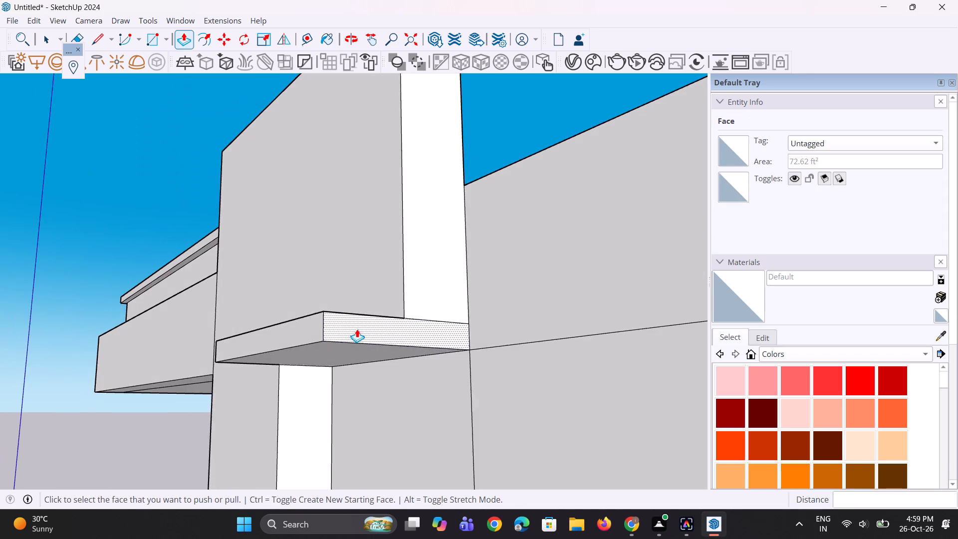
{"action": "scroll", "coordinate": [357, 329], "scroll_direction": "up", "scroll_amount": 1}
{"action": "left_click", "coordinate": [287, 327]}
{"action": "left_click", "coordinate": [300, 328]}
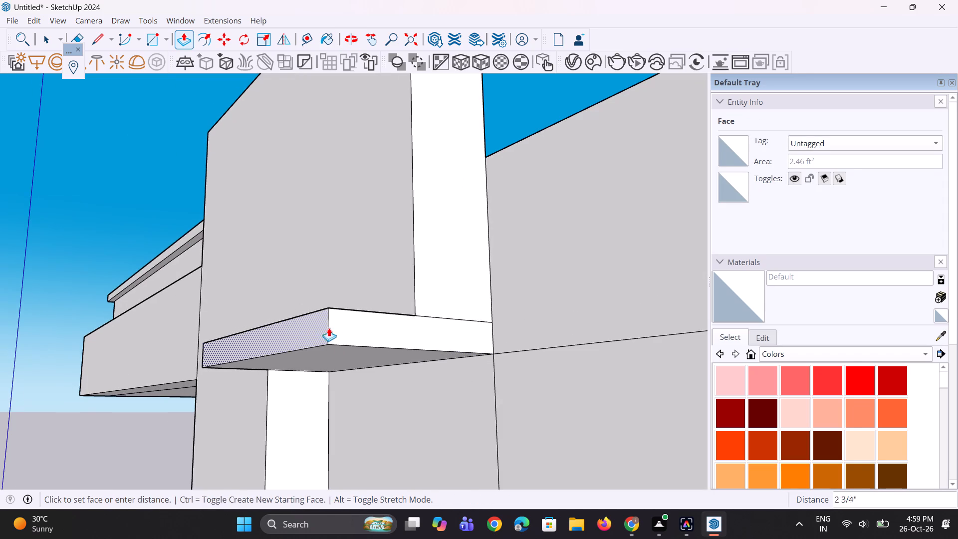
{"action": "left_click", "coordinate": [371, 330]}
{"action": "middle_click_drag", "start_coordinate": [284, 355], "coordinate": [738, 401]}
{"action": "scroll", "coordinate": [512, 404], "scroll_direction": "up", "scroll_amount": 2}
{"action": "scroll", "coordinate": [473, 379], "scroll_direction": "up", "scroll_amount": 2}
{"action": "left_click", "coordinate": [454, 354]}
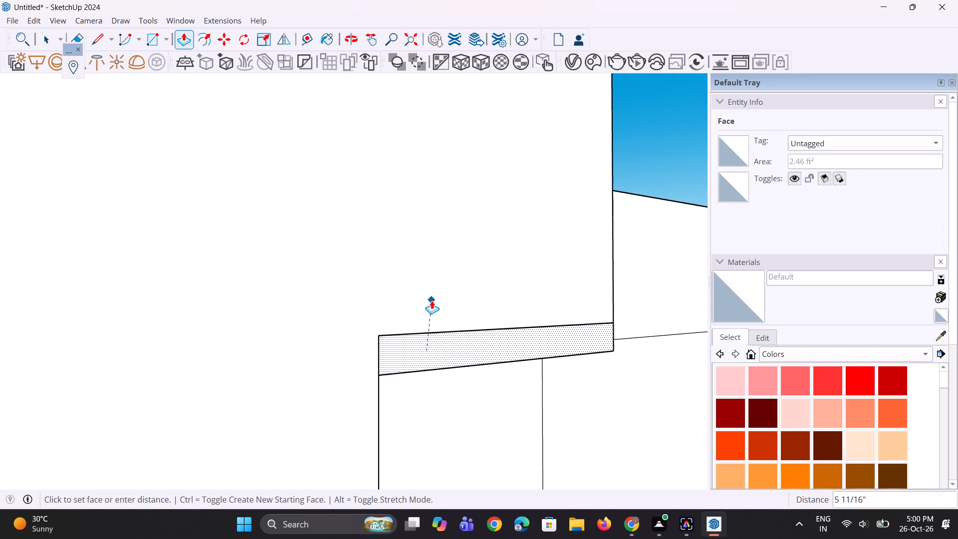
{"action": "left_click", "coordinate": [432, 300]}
Pull the trim layer's front face outward about 6 7/8" from the strip.
{"action": "middle_click_drag", "start_coordinate": [386, 368], "coordinate": [399, 370]}
{"action": "left_click", "coordinate": [410, 362]}
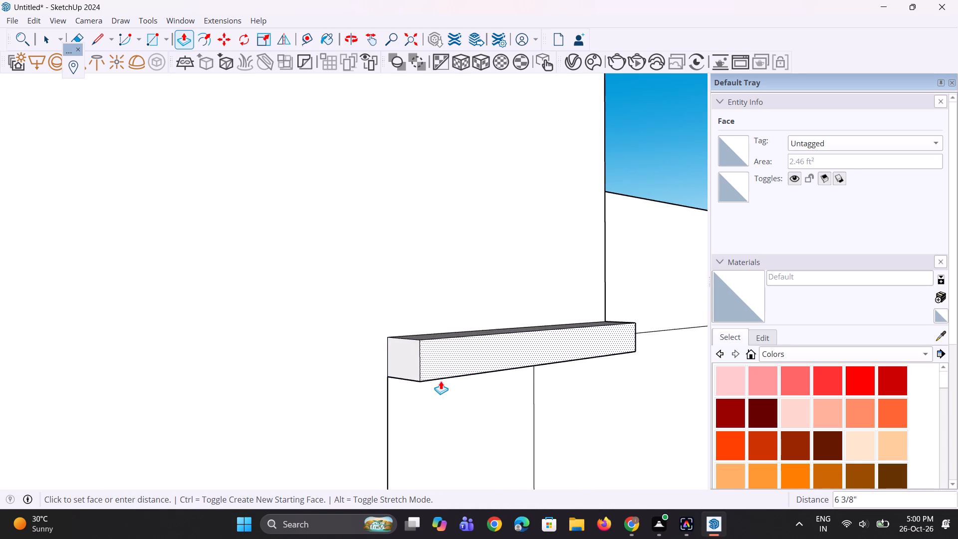
{"action": "left_click", "coordinate": [443, 383]}
Extend the trim's inner end face about 8 3/8" along the strip's front.
{"action": "scroll", "coordinate": [366, 358], "scroll_direction": "down", "scroll_amount": 4}
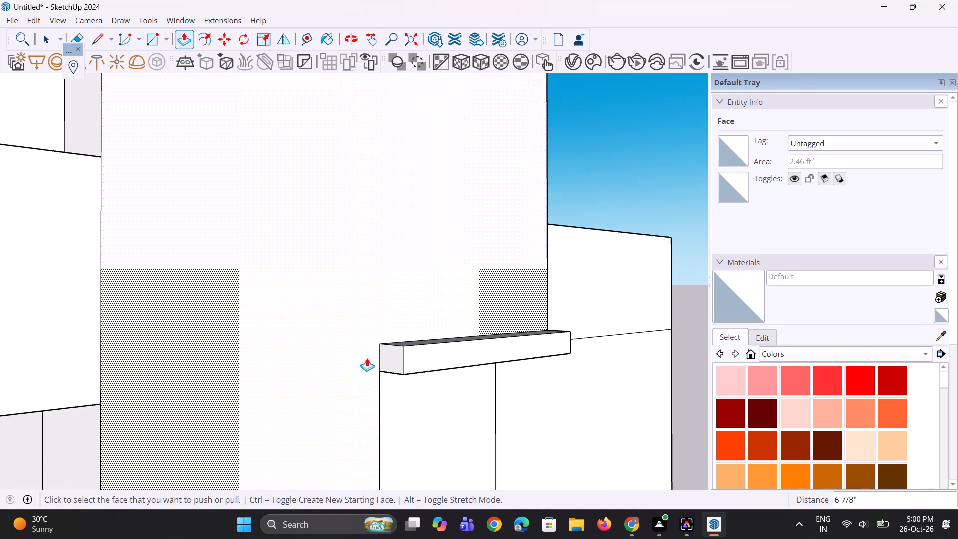
{"action": "left_click", "coordinate": [383, 363]}
{"action": "left_click", "coordinate": [354, 376]}
Draw a 6 7/8" line across the trim's underside from the strip's inner corner to the trim's front edge.
{"action": "middle_click_drag", "start_coordinate": [369, 367], "coordinate": [309, 194]}
{"action": "scroll", "coordinate": [355, 336], "scroll_direction": "up", "scroll_amount": 3}
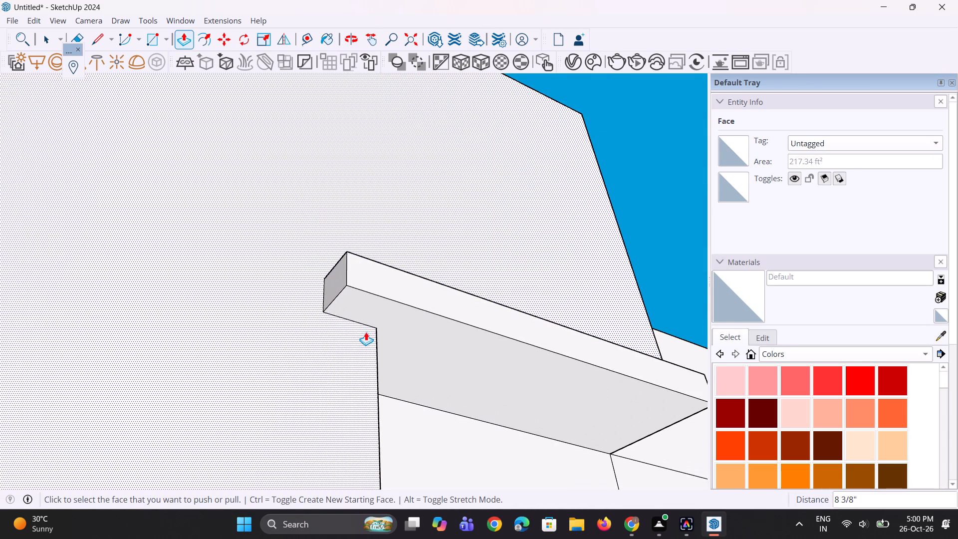
{"action": "key", "text": "l"}
{"action": "scroll", "coordinate": [371, 332], "scroll_direction": "up", "scroll_amount": 4}
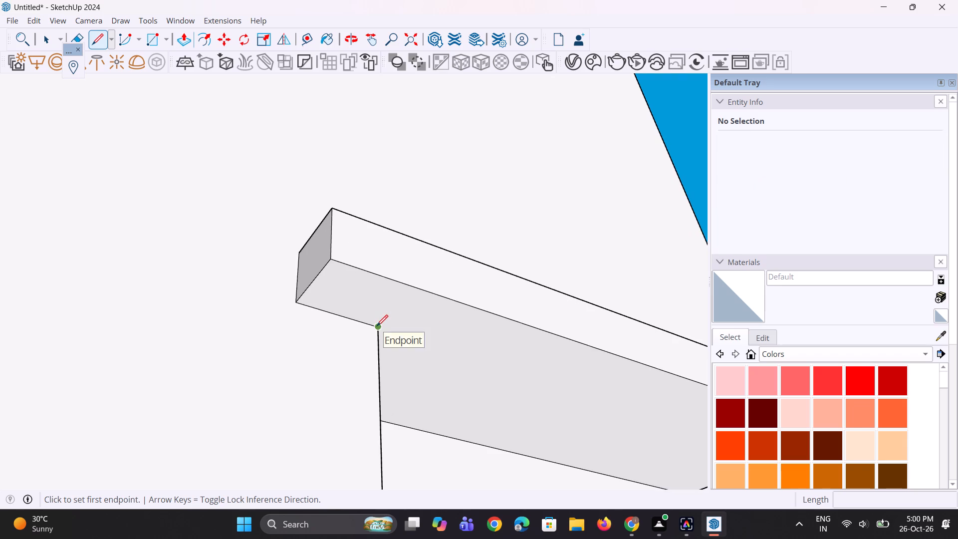
{"action": "left_click", "coordinate": [377, 326]}
{"action": "left_click", "coordinate": [418, 290]}
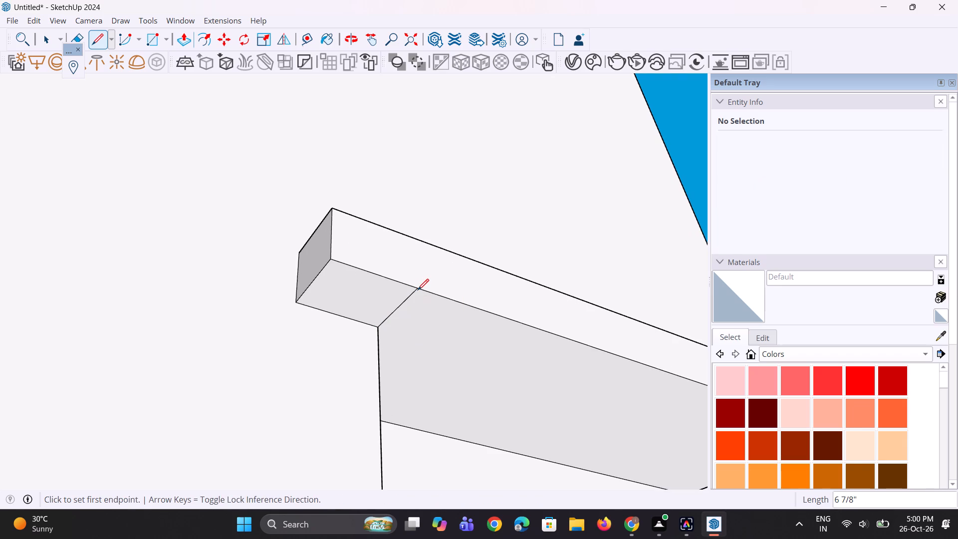
Extrude the small end face on the trim's underside down about 31' 1 5/16" along the strip to form a vertical leg.
{"action": "key", "text": "p"}
{"action": "left_click", "coordinate": [369, 293]}
{"action": "scroll", "coordinate": [350, 358], "scroll_direction": "down", "scroll_amount": 3}
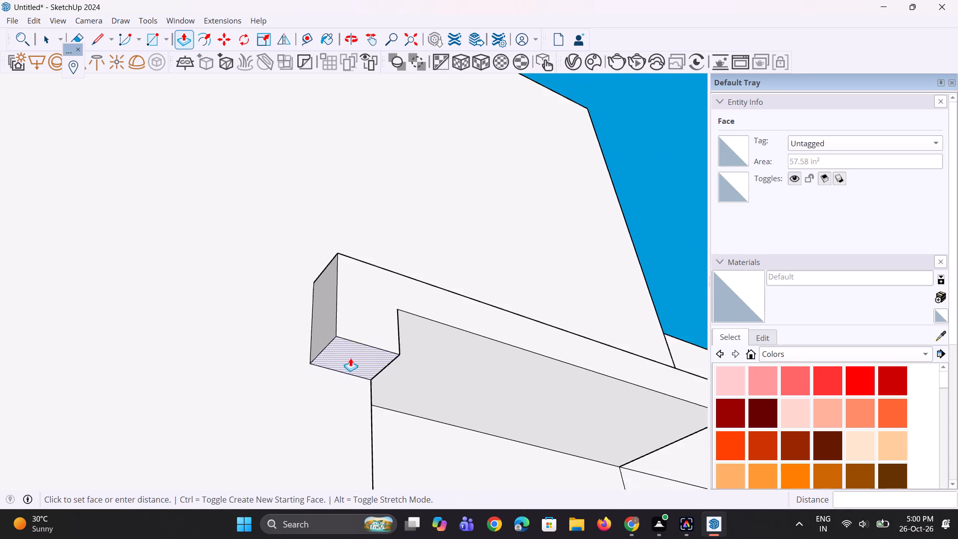
{"action": "scroll", "coordinate": [350, 358], "scroll_direction": "down", "scroll_amount": 16}
{"action": "scroll", "coordinate": [338, 360], "scroll_direction": "down", "scroll_amount": 9}
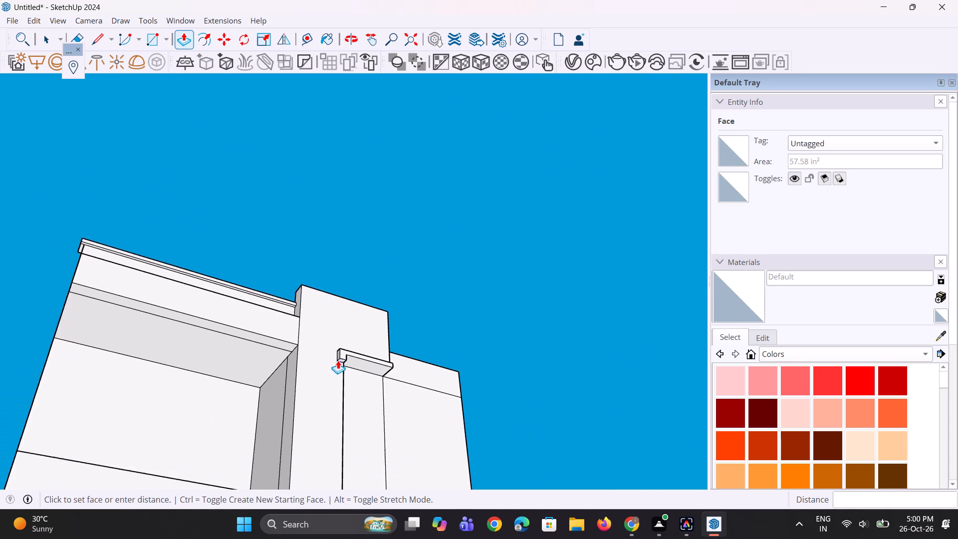
{"action": "scroll", "coordinate": [338, 360], "scroll_direction": "down", "scroll_amount": 16}
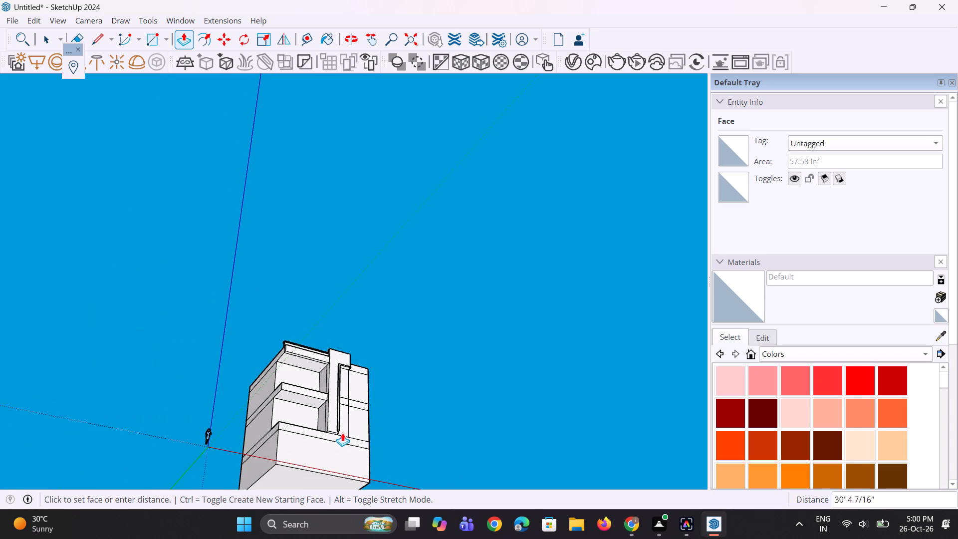
{"action": "left_click", "coordinate": [330, 426]}
Raise the horizontal trim's top face about 2 3/8".
{"action": "middle_click_drag", "start_coordinate": [352, 328], "coordinate": [310, 373]}
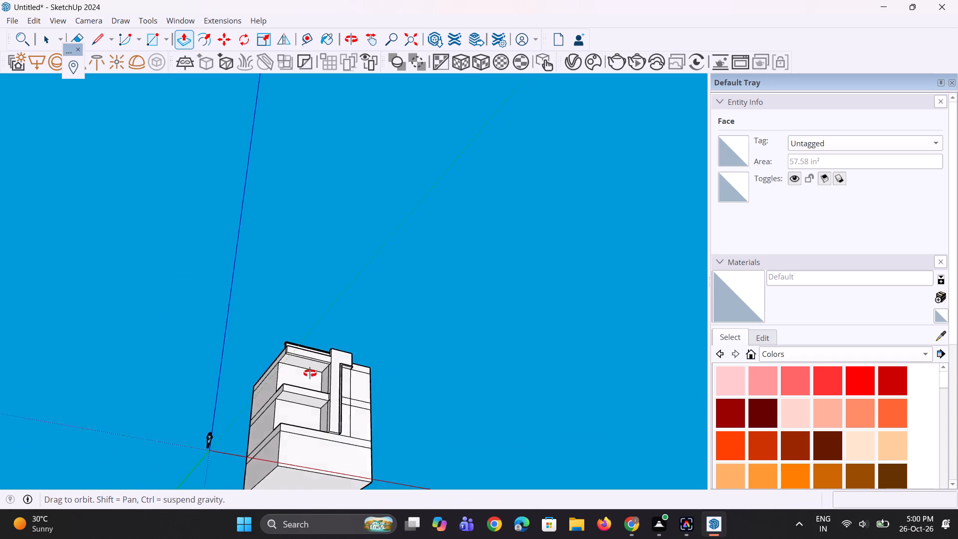
{"action": "middle_click_drag", "start_coordinate": [310, 373], "coordinate": [194, 465]}
{"action": "scroll", "coordinate": [371, 320], "scroll_direction": "up", "scroll_amount": 18}
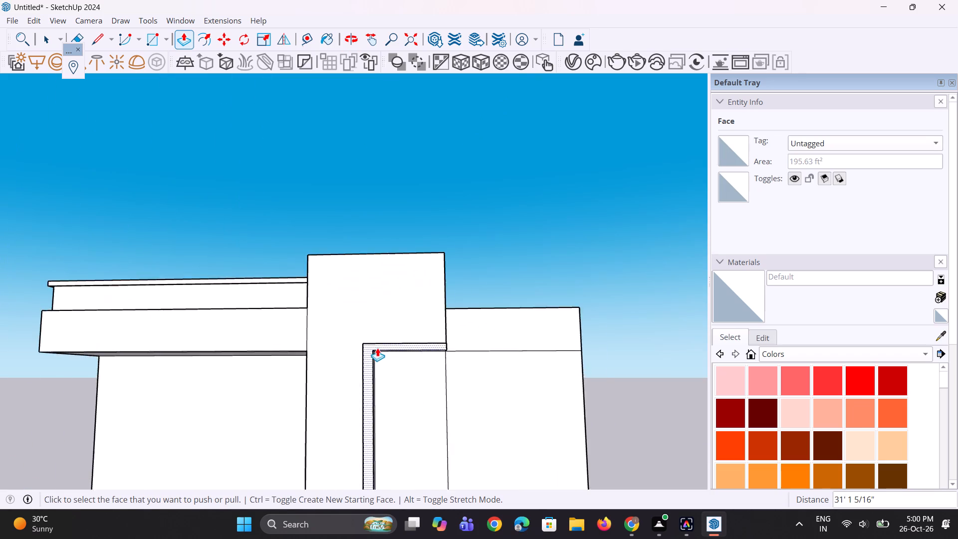
{"action": "scroll", "coordinate": [377, 348], "scroll_direction": "up", "scroll_amount": 6}
{"action": "middle_click_drag", "start_coordinate": [376, 360], "coordinate": [377, 448]}
{"action": "scroll", "coordinate": [414, 360], "scroll_direction": "up", "scroll_amount": 2}
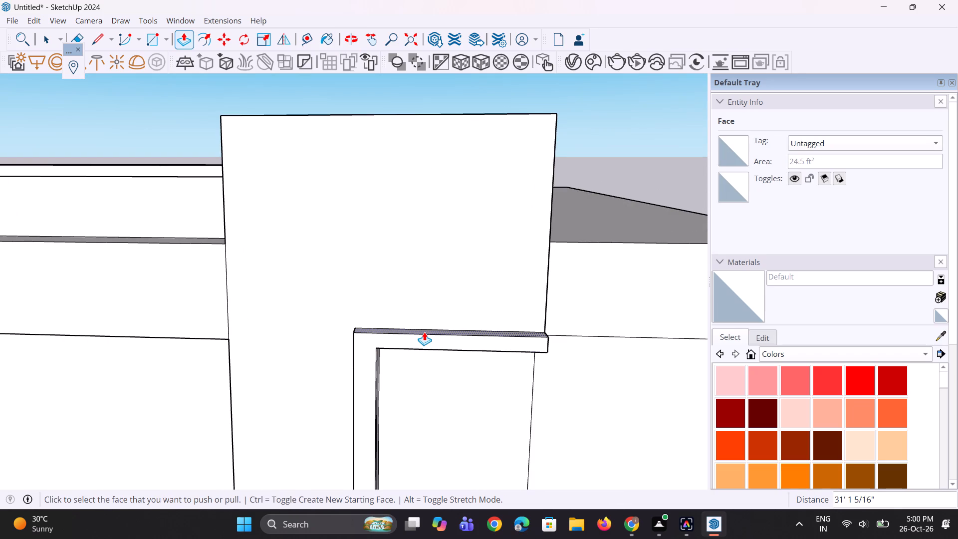
{"action": "left_click", "coordinate": [424, 332]}
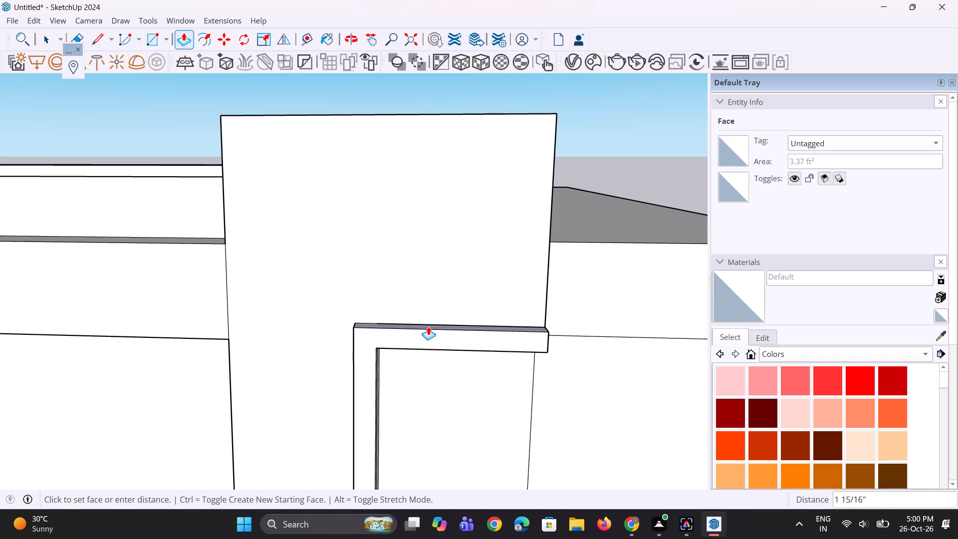
{"action": "left_click", "coordinate": [429, 325]}
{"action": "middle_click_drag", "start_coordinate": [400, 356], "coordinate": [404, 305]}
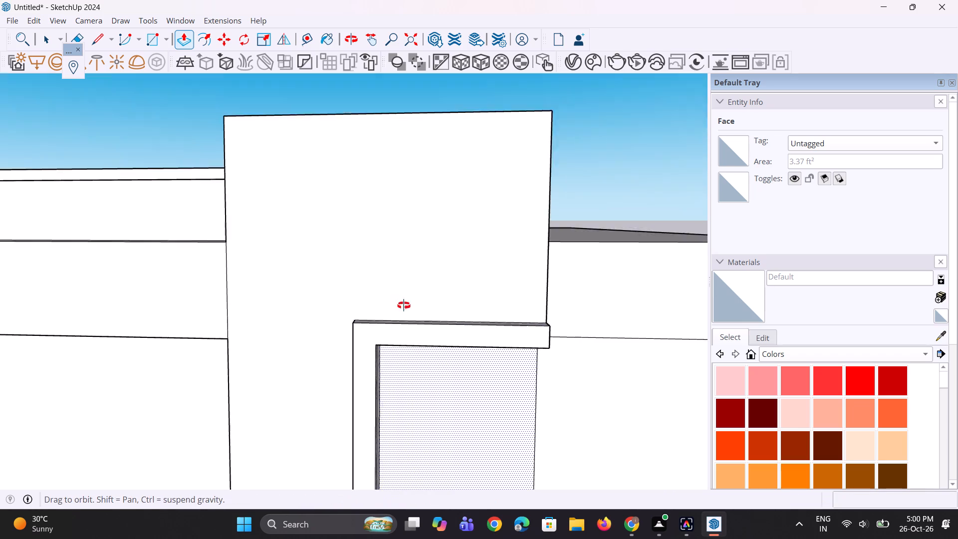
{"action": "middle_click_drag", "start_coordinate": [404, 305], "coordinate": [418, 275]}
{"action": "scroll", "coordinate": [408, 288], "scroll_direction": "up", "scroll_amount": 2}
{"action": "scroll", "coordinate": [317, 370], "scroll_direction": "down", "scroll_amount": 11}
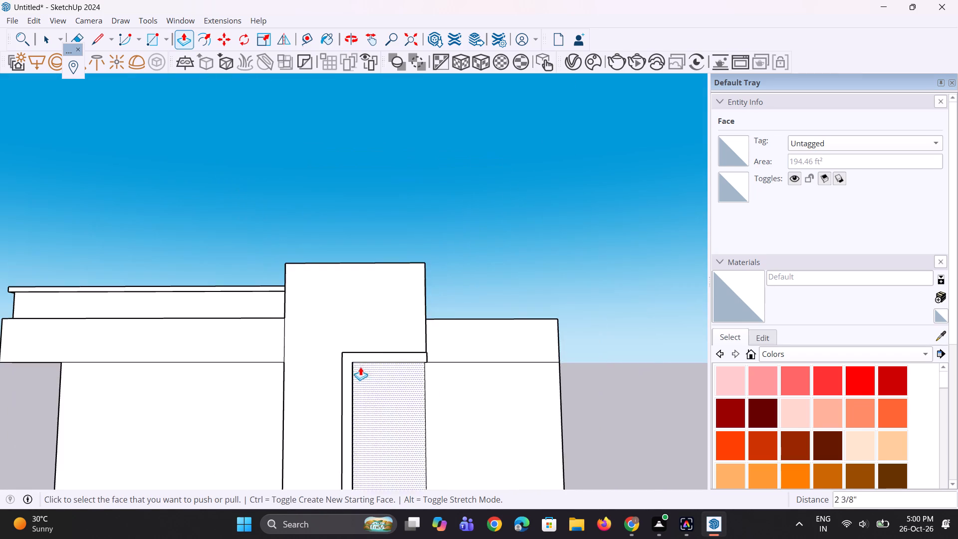
Draw a horizontal line about 5' 2 1/4" across the top-floor panel from the trim's vertical leg to the panel's outer edge.
{"action": "middle_click_drag", "start_coordinate": [386, 335], "coordinate": [387, 385]}
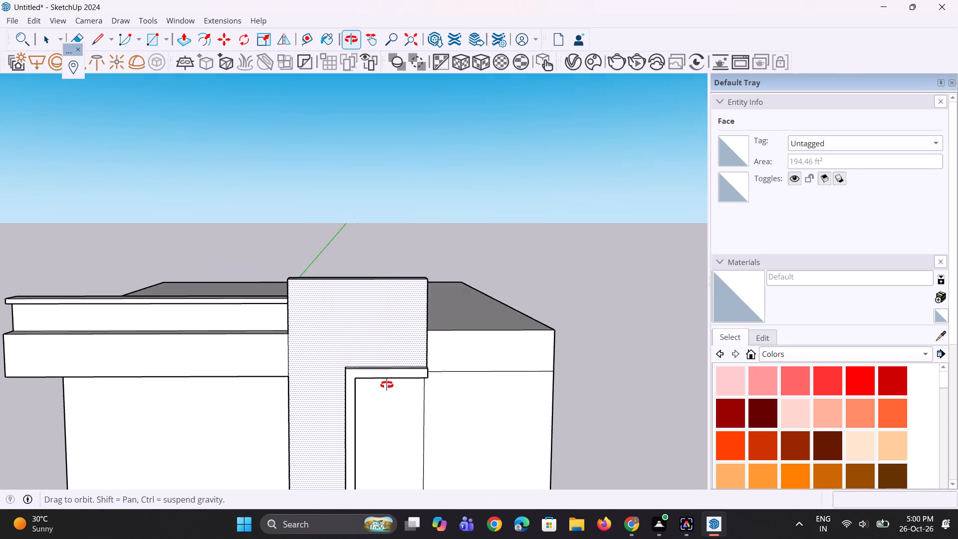
{"action": "middle_click_drag", "start_coordinate": [387, 385], "coordinate": [364, 369]}
{"action": "scroll", "coordinate": [283, 336], "scroll_direction": "down", "scroll_amount": 5}
{"action": "scroll", "coordinate": [302, 383], "scroll_direction": "up", "scroll_amount": 1}
{"action": "middle_click_drag", "start_coordinate": [302, 383], "coordinate": [284, 360]}
{"action": "scroll", "coordinate": [285, 360], "scroll_direction": "down", "scroll_amount": 1}
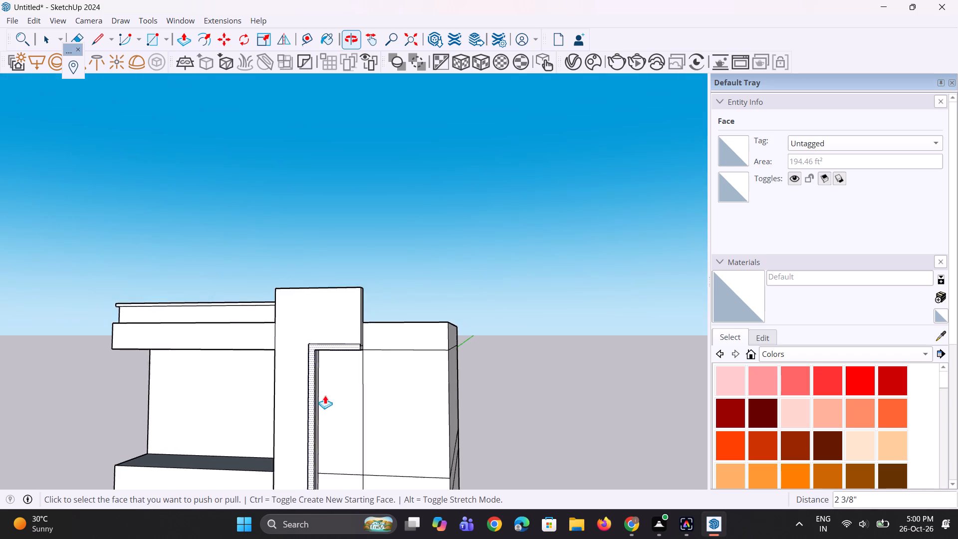
{"action": "scroll", "coordinate": [341, 408], "scroll_direction": "up", "scroll_amount": 3}
{"action": "scroll", "coordinate": [331, 374], "scroll_direction": "down", "scroll_amount": 9}
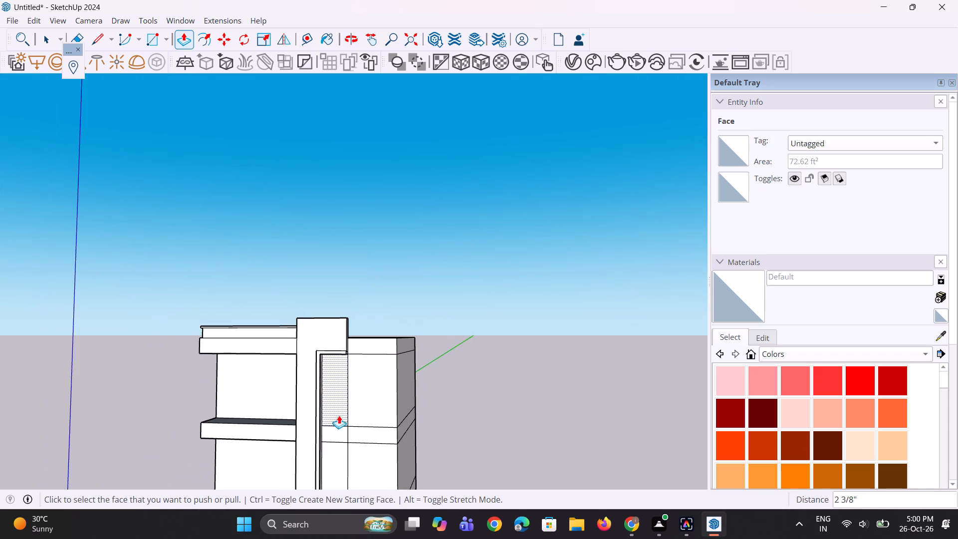
{"action": "scroll", "coordinate": [348, 409], "scroll_direction": "up", "scroll_amount": 3}
{"action": "middle_click_drag", "start_coordinate": [353, 406], "coordinate": [325, 416]}
{"action": "scroll", "coordinate": [319, 414], "scroll_direction": "up", "scroll_amount": 2}
{"action": "key", "text": "space"}
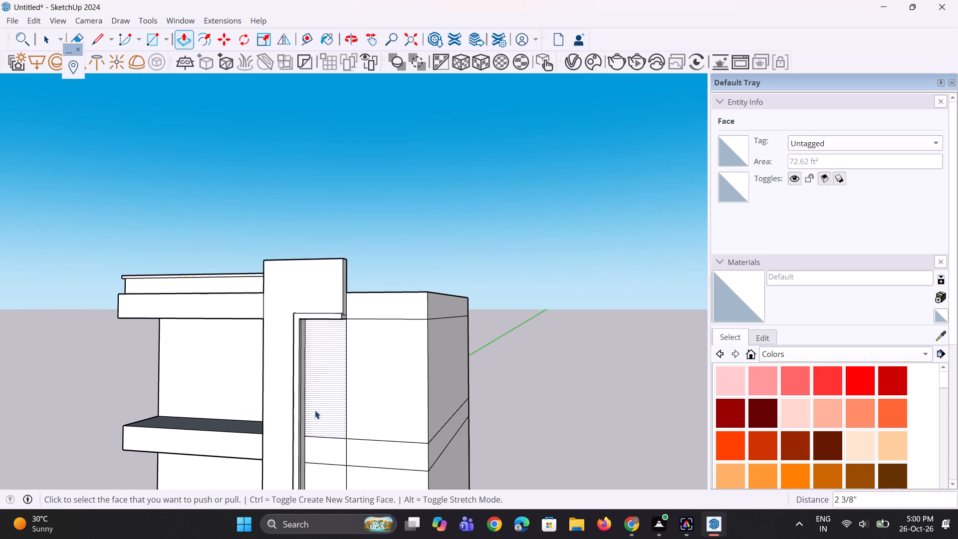
{"action": "key", "text": "space"}
{"action": "scroll", "coordinate": [312, 405], "scroll_direction": "up", "scroll_amount": 4}
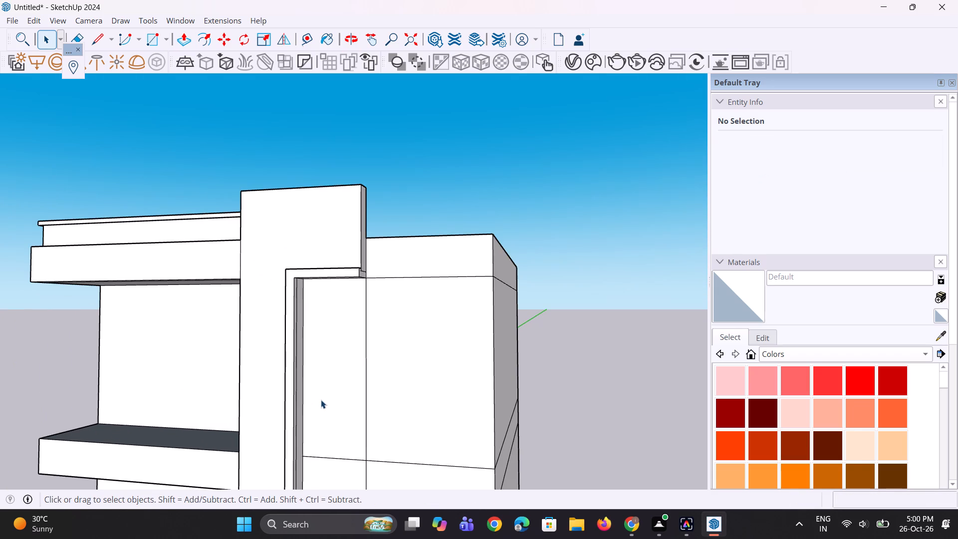
{"action": "key", "text": "l"}
{"action": "scroll", "coordinate": [320, 384], "scroll_direction": "up", "scroll_amount": 3}
{"action": "left_click", "coordinate": [298, 376]}
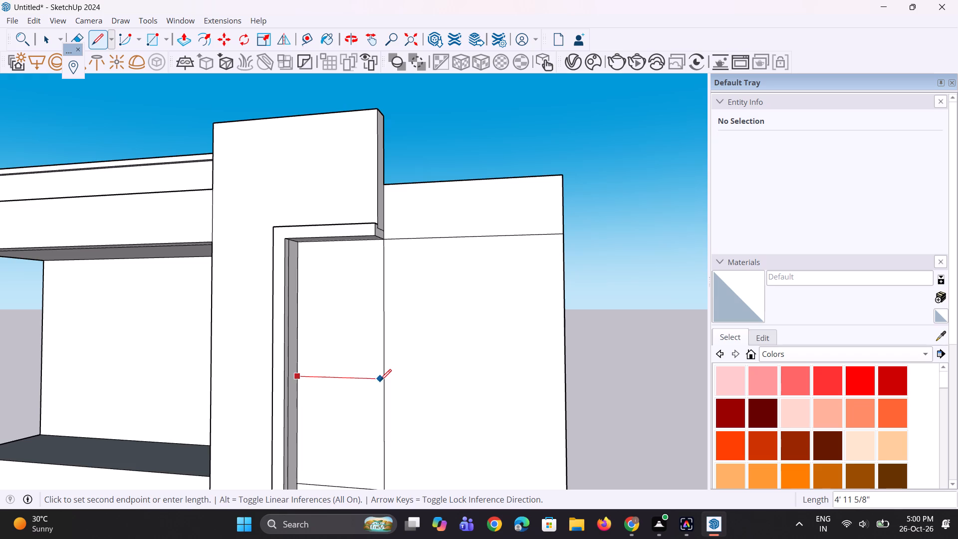
{"action": "left_click", "coordinate": [384, 378]}
Copy the horizontal line about 1' 4 13/16" down the panel to outline a narrow band.
{"action": "key", "text": "space"}
{"action": "left_click", "coordinate": [372, 378]}
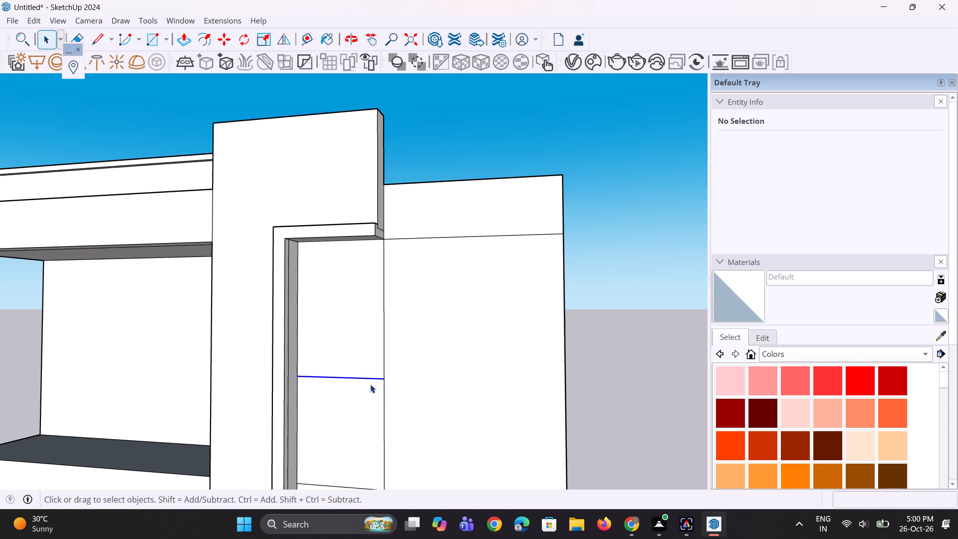
{"action": "scroll", "coordinate": [370, 384], "scroll_direction": "up", "scroll_amount": 1}
{"action": "key", "text": "m"}
{"action": "scroll", "coordinate": [383, 387], "scroll_direction": "up", "scroll_amount": 2}
{"action": "left_click", "coordinate": [384, 380]}
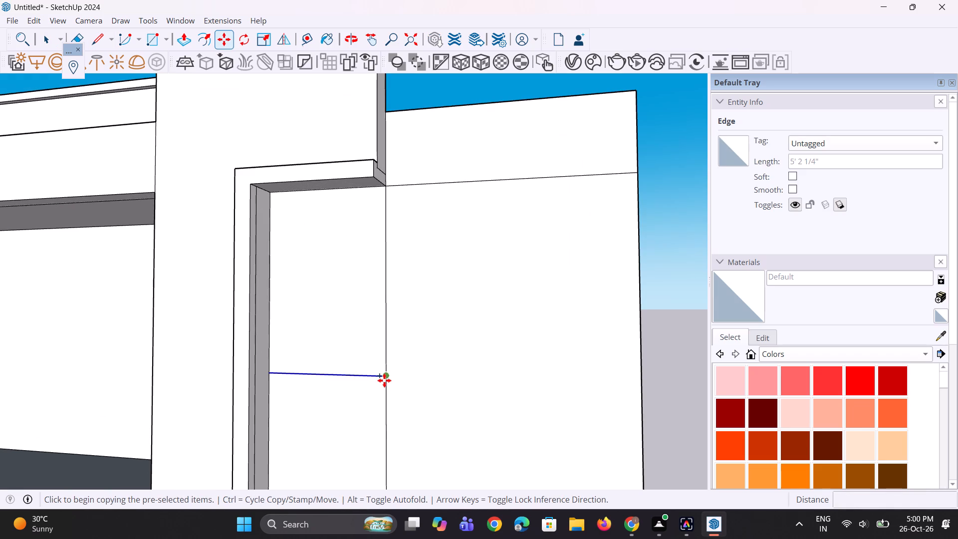
{"action": "left_click", "coordinate": [383, 411]}
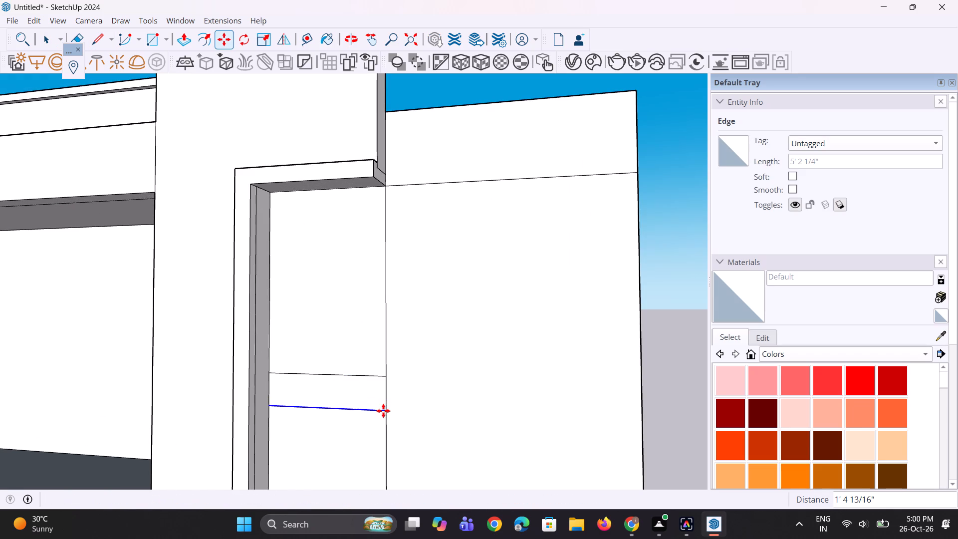
Move the narrow band face about 5' up the panel, towards the underside of the horizontal trim.
{"action": "scroll", "coordinate": [370, 365], "scroll_direction": "down", "scroll_amount": 10}
{"action": "middle_click_drag", "start_coordinate": [377, 470], "coordinate": [377, 453]}
{"action": "scroll", "coordinate": [377, 453], "scroll_direction": "up", "scroll_amount": 1}
{"action": "scroll", "coordinate": [372, 435], "scroll_direction": "down", "scroll_amount": 5}
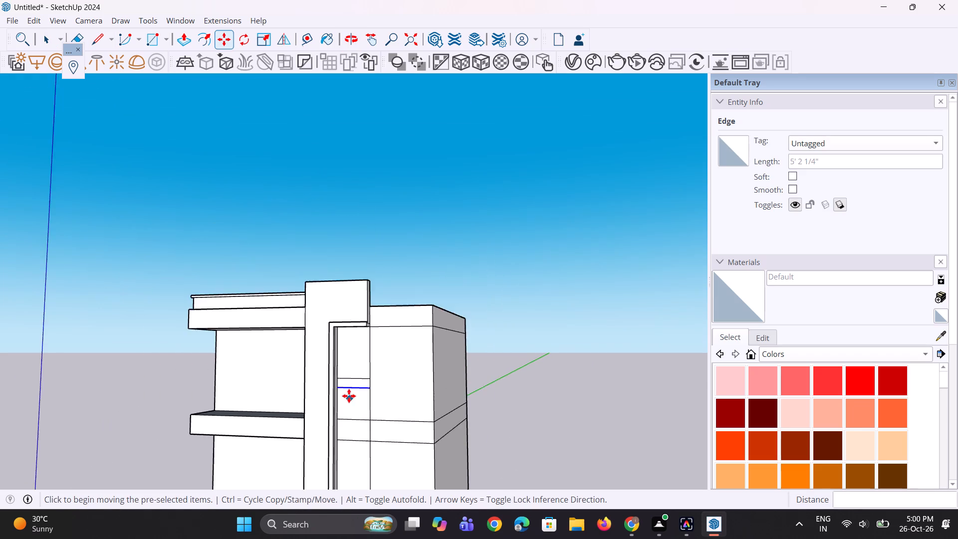
{"action": "scroll", "coordinate": [349, 396], "scroll_direction": "down", "scroll_amount": 10}
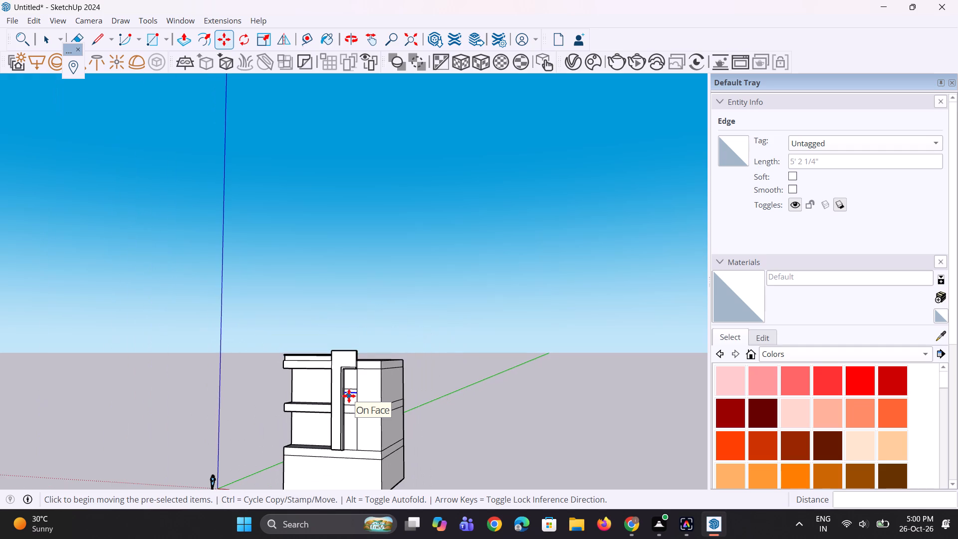
{"action": "scroll", "coordinate": [352, 394], "scroll_direction": "up", "scroll_amount": 8}
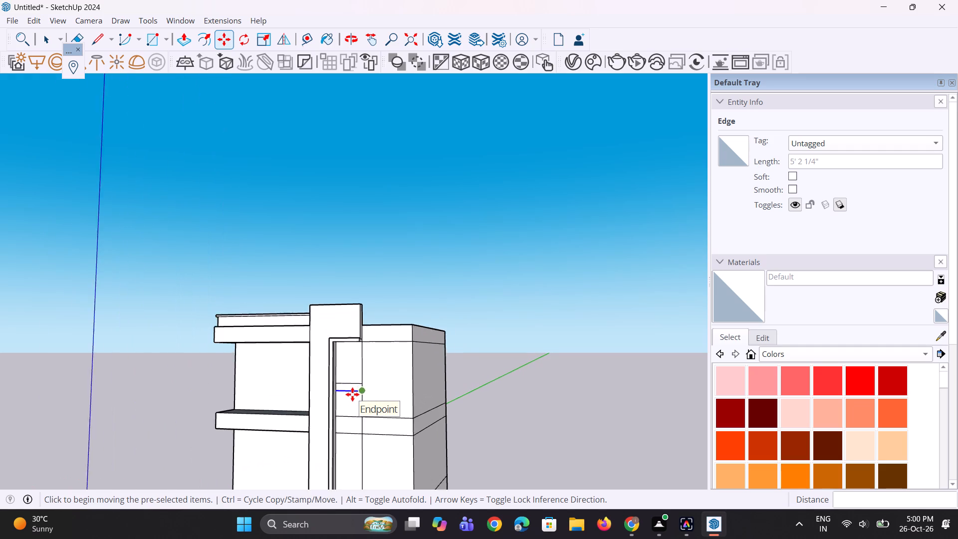
{"action": "scroll", "coordinate": [354, 393], "scroll_direction": "up", "scroll_amount": 3}
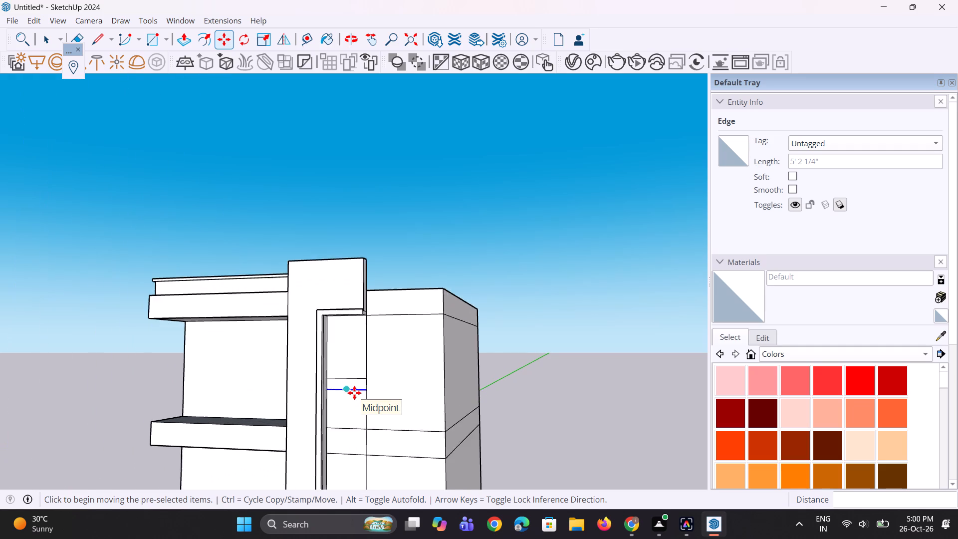
{"action": "scroll", "coordinate": [354, 393], "scroll_direction": "up", "scroll_amount": 1}
{"action": "key", "text": "space"}
{"action": "scroll", "coordinate": [354, 393], "scroll_direction": "up", "scroll_amount": 2}
{"action": "key", "text": "space"}
{"action": "left_click", "coordinate": [356, 385]}
{"action": "scroll", "coordinate": [359, 382], "scroll_direction": "up", "scroll_amount": 1}
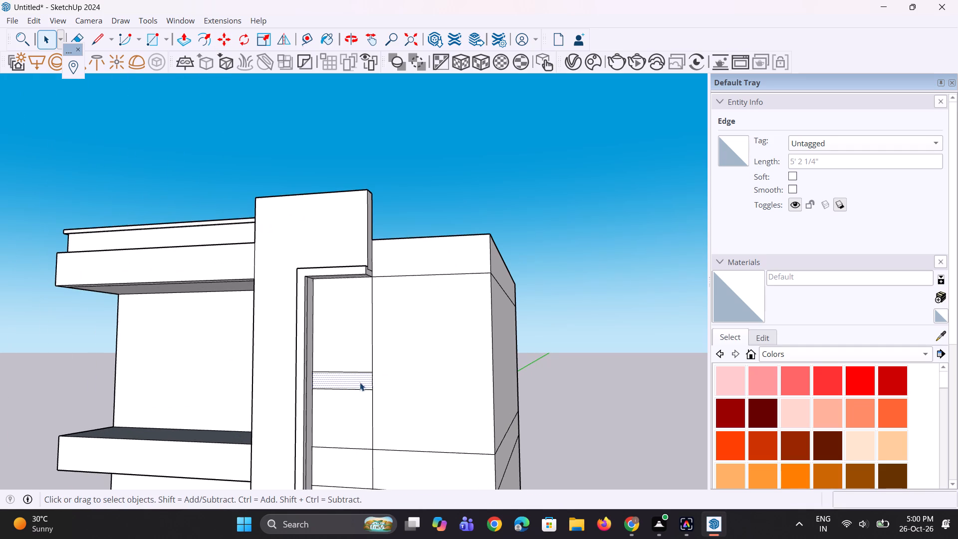
{"action": "key", "text": "m"}
{"action": "left_click", "coordinate": [371, 373]}
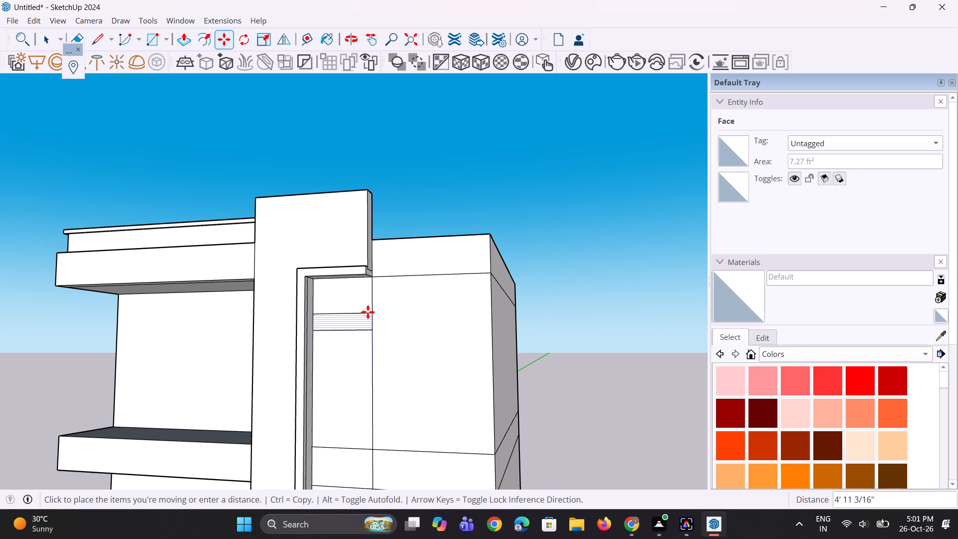
{"action": "left_click", "coordinate": [368, 309]}
Copy the band about 7' down the same panel, above the floor band line.
{"action": "key", "text": "space"}
{"action": "key", "text": "space"}
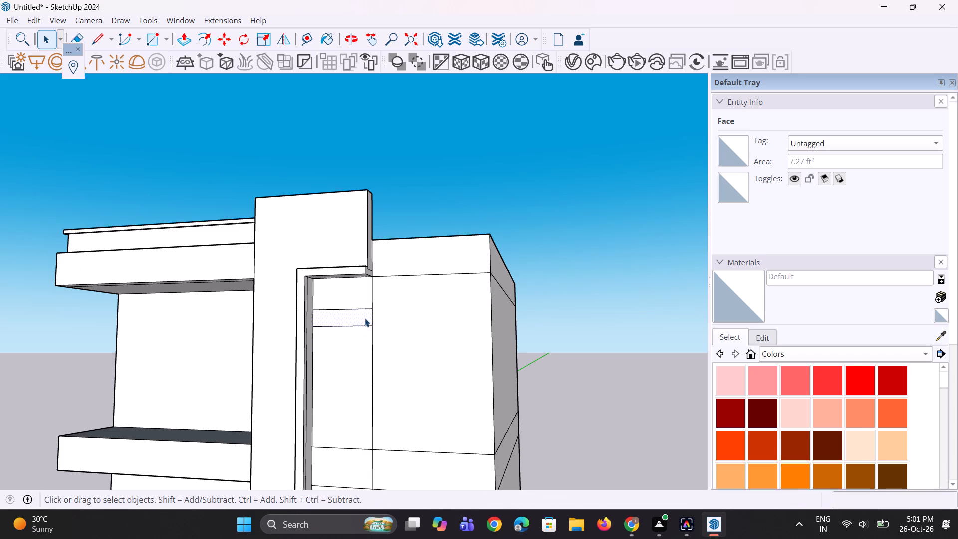
{"action": "key", "text": "m"}
{"action": "scroll", "coordinate": [364, 322], "scroll_direction": "up", "scroll_amount": 3}
{"action": "left_click", "coordinate": [377, 331]}
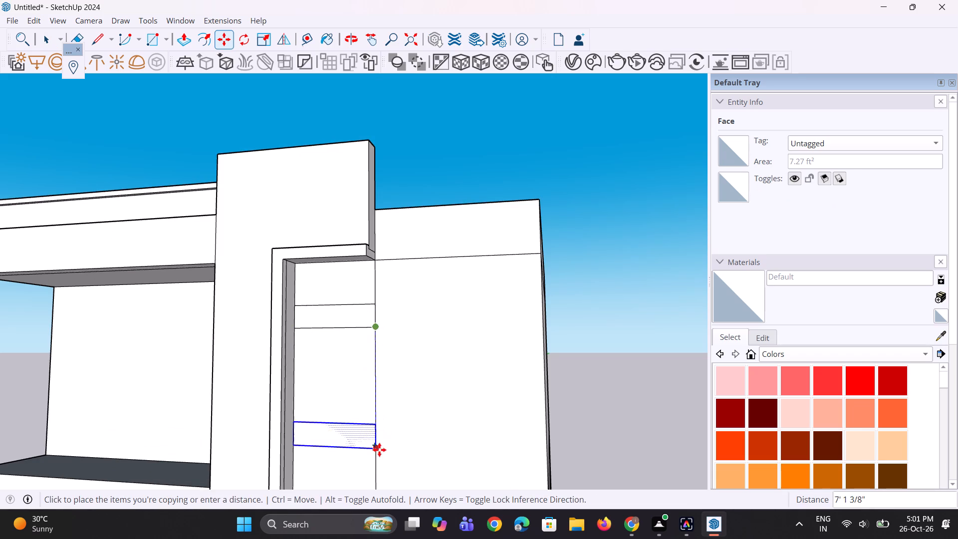
{"action": "left_click", "coordinate": [380, 456]}
Move the bottom edge of the lower band down about 10 1/2" to deepen the band.
{"action": "scroll", "coordinate": [357, 345], "scroll_direction": "down", "scroll_amount": 4}
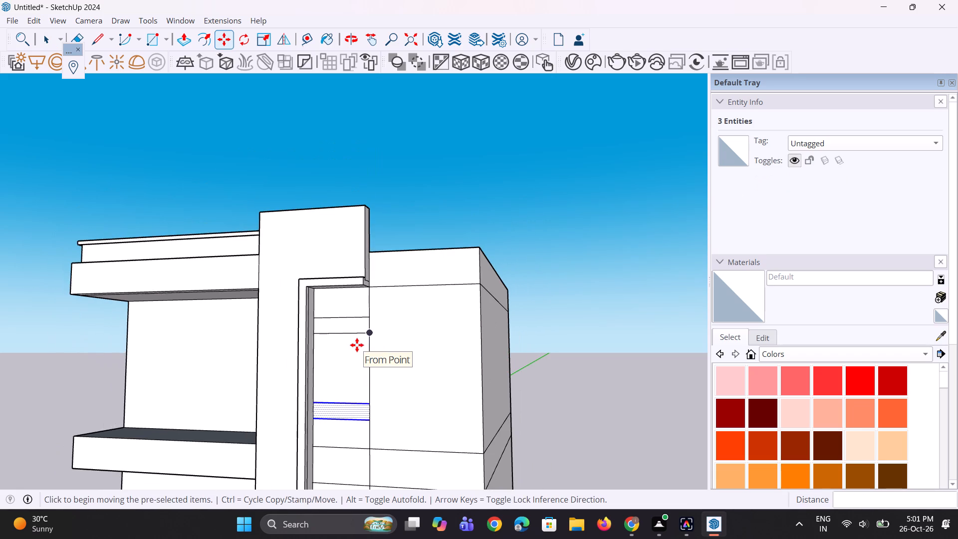
{"action": "scroll", "coordinate": [357, 345], "scroll_direction": "down", "scroll_amount": 3}
{"action": "middle_click_drag", "start_coordinate": [352, 382], "coordinate": [364, 371]}
{"action": "scroll", "coordinate": [364, 371], "scroll_direction": "up", "scroll_amount": 5}
{"action": "key", "text": "space"}
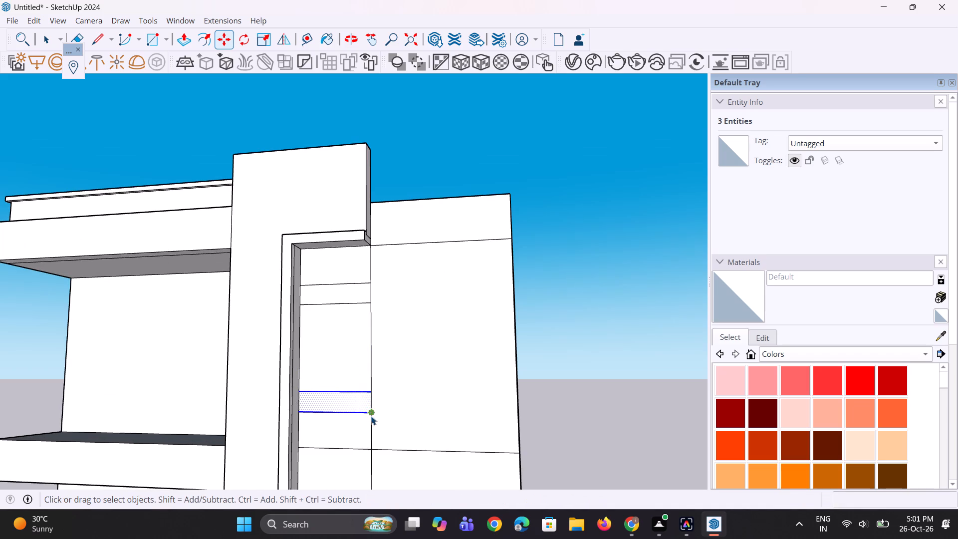
{"action": "scroll", "coordinate": [368, 410], "scroll_direction": "up", "scroll_amount": 2}
{"action": "left_click", "coordinate": [363, 414]}
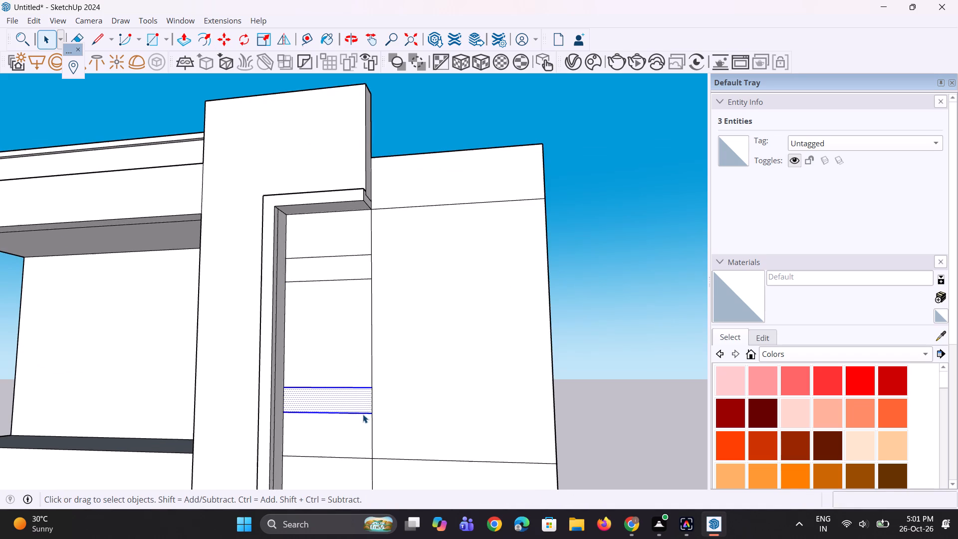
{"action": "scroll", "coordinate": [362, 414], "scroll_direction": "up", "scroll_amount": 1}
{"action": "key", "text": "m"}
{"action": "left_click", "coordinate": [372, 413]}
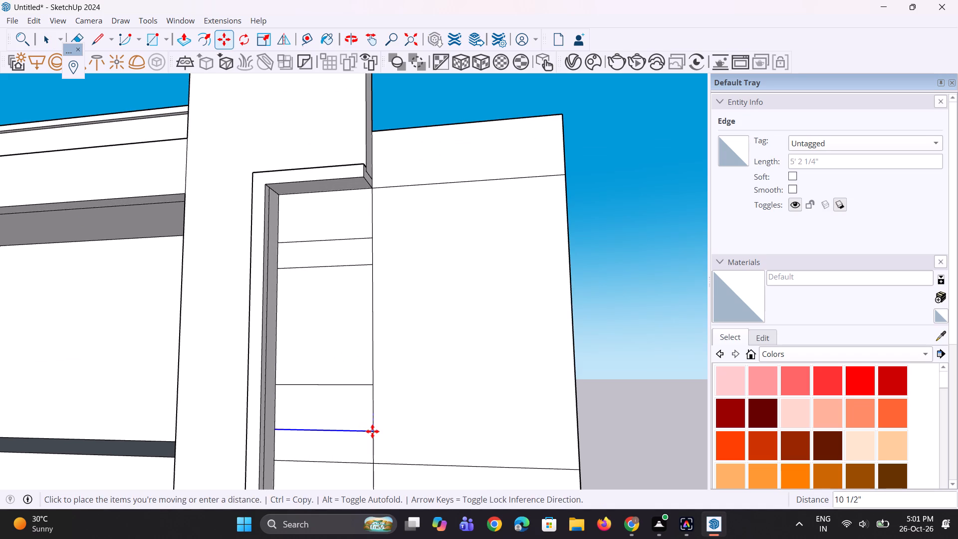
{"action": "left_click", "coordinate": [372, 431]}
{"action": "scroll", "coordinate": [328, 384], "scroll_direction": "down", "scroll_amount": 4}
{"action": "key", "text": "space"}
{"action": "key", "text": "space"}
Erase the two floor band lines crossing the narrow panel beside the trim.
{"action": "scroll", "coordinate": [338, 368], "scroll_direction": "down", "scroll_amount": 4}
{"action": "scroll", "coordinate": [306, 471], "scroll_direction": "up", "scroll_amount": 6}
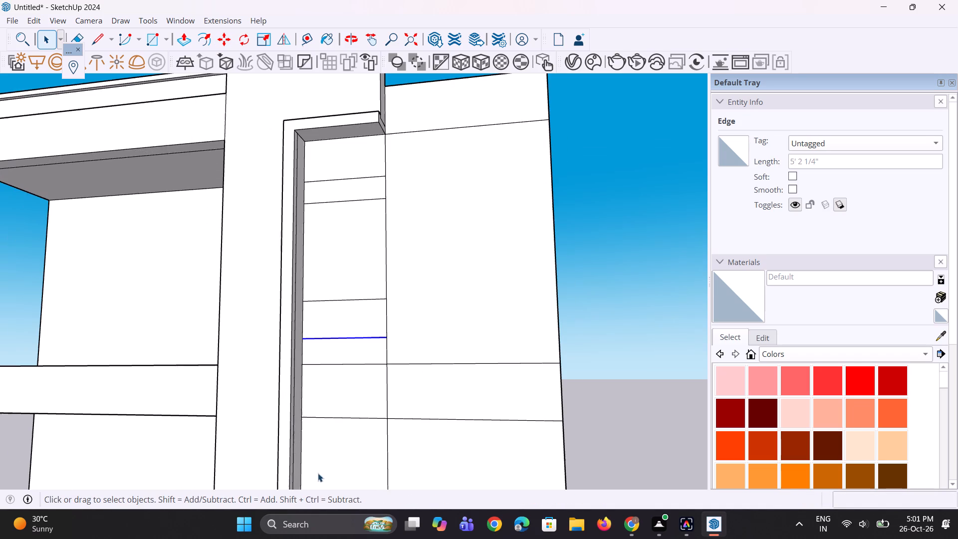
{"action": "key", "text": "e"}
{"action": "left_click_drag", "start_coordinate": [357, 359], "coordinate": [356, 427]}
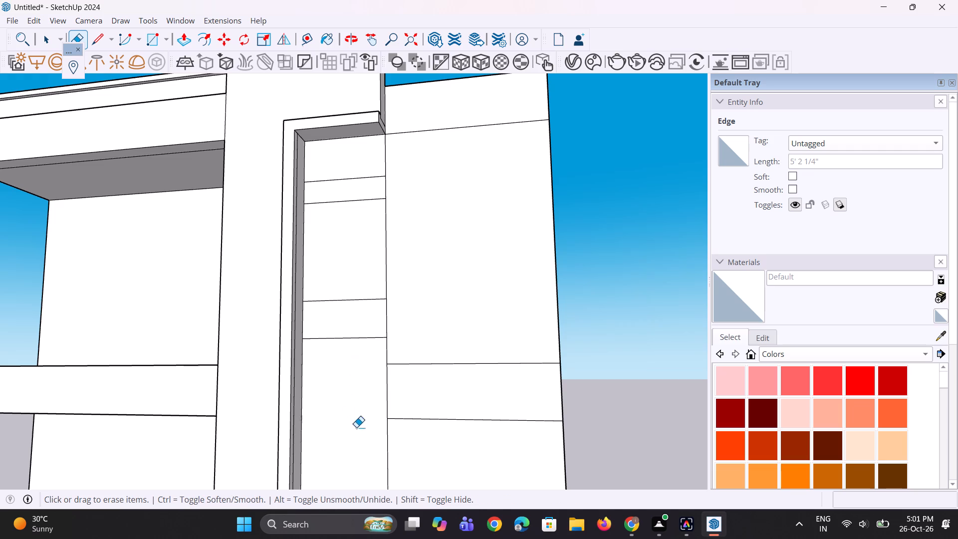
Push the small panel above the upper band about 8' 7 3/4" into the building.
{"action": "scroll", "coordinate": [358, 400], "scroll_direction": "down", "scroll_amount": 5}
{"action": "middle_click_drag", "start_coordinate": [362, 388], "coordinate": [342, 412]}
{"action": "scroll", "coordinate": [340, 454], "scroll_direction": "down", "scroll_amount": 5}
{"action": "middle_click_drag", "start_coordinate": [367, 366], "coordinate": [347, 379]}
{"action": "scroll", "coordinate": [385, 283], "scroll_direction": "up", "scroll_amount": 4}
{"action": "key", "text": "p"}
{"action": "scroll", "coordinate": [339, 288], "scroll_direction": "up", "scroll_amount": 3}
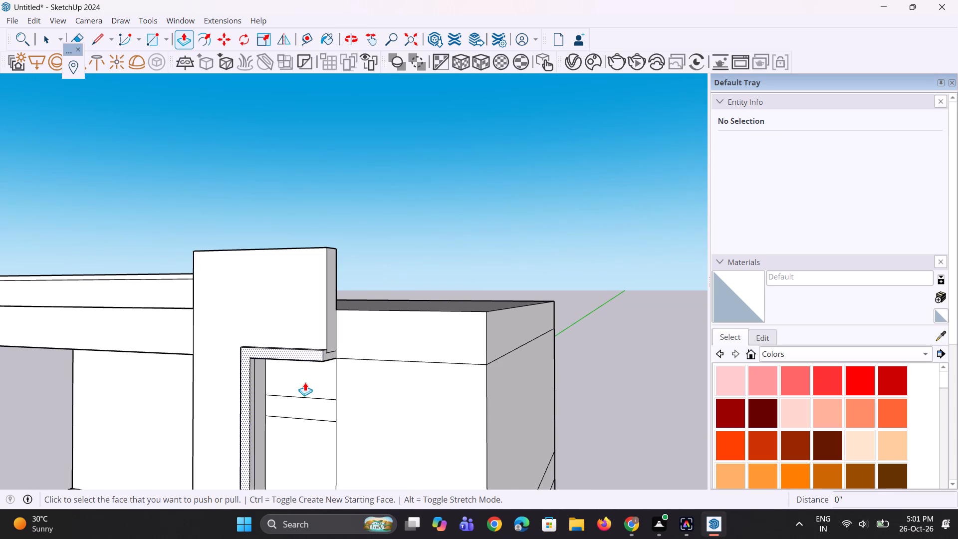
{"action": "left_click", "coordinate": [315, 377]}
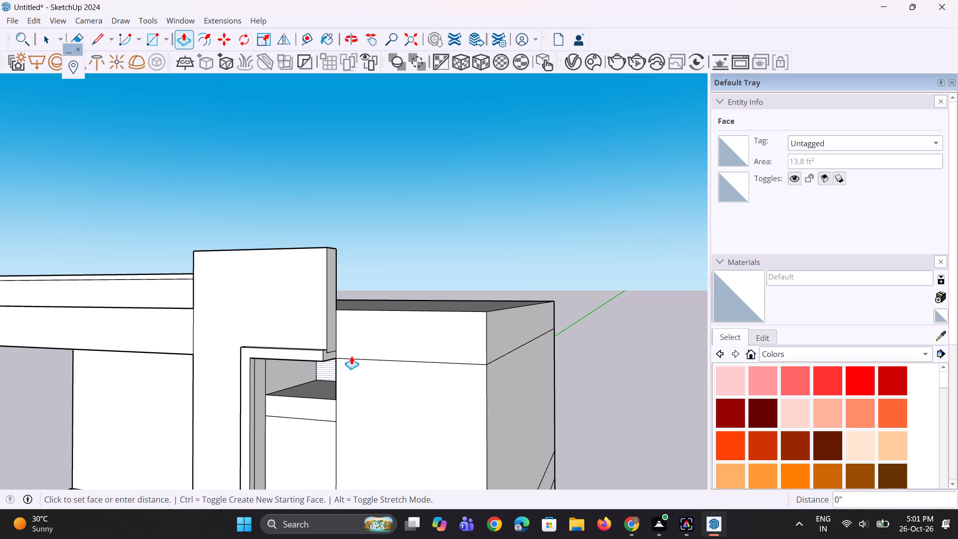
{"action": "left_click", "coordinate": [361, 349]}
Recess the panel between the two bands by the same 8' 7 3/4" depth.
{"action": "scroll", "coordinate": [359, 324], "scroll_direction": "down", "scroll_amount": 5}
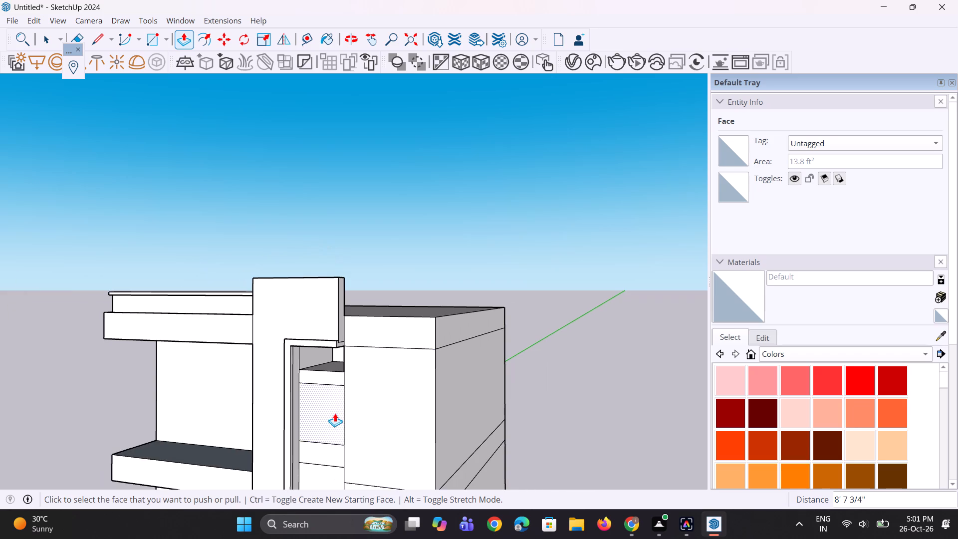
{"action": "double_click", "coordinate": [335, 413]}
Copy the lower band face about 7' 7 1/4" down the narrow panel beside the trim's vertical leg.
{"action": "scroll", "coordinate": [313, 328], "scroll_direction": "down", "scroll_amount": 5}
{"action": "middle_click_drag", "start_coordinate": [311, 441], "coordinate": [357, 424]}
{"action": "scroll", "coordinate": [343, 406], "scroll_direction": "down", "scroll_amount": 2}
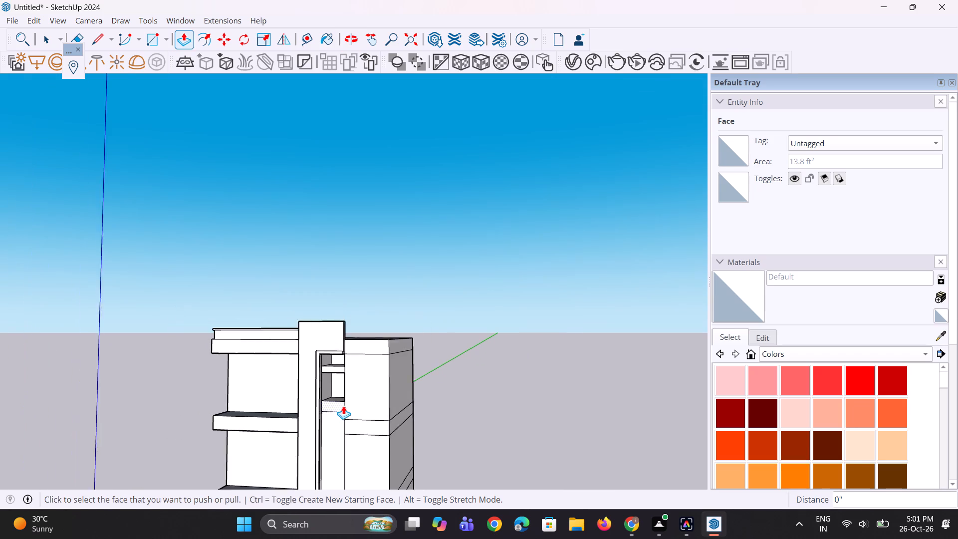
{"action": "scroll", "coordinate": [343, 406], "scroll_direction": "down", "scroll_amount": 2}
{"action": "middle_click_drag", "start_coordinate": [343, 406], "coordinate": [343, 388]}
{"action": "scroll", "coordinate": [335, 406], "scroll_direction": "up", "scroll_amount": 2}
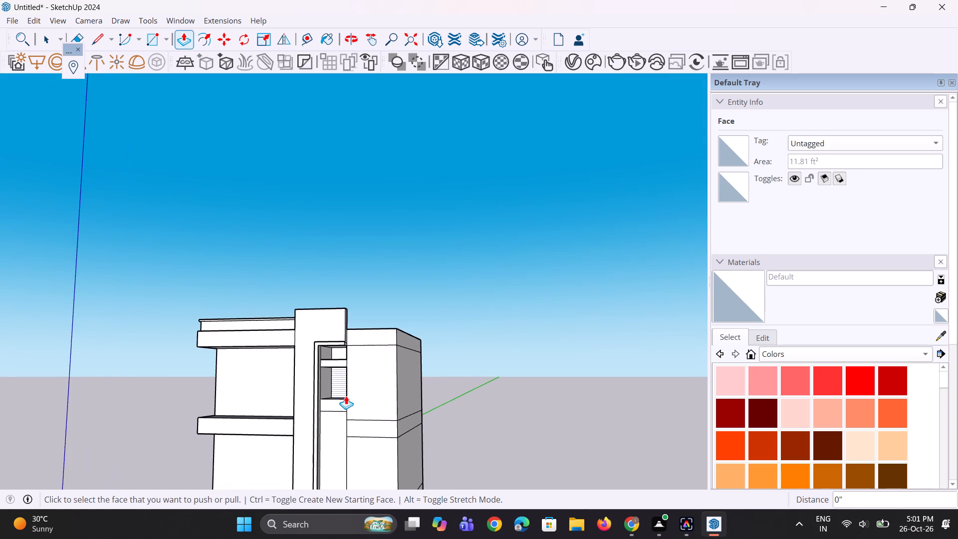
{"action": "scroll", "coordinate": [346, 396], "scroll_direction": "down", "scroll_amount": 9}
{"action": "scroll", "coordinate": [341, 430], "scroll_direction": "up", "scroll_amount": 2}
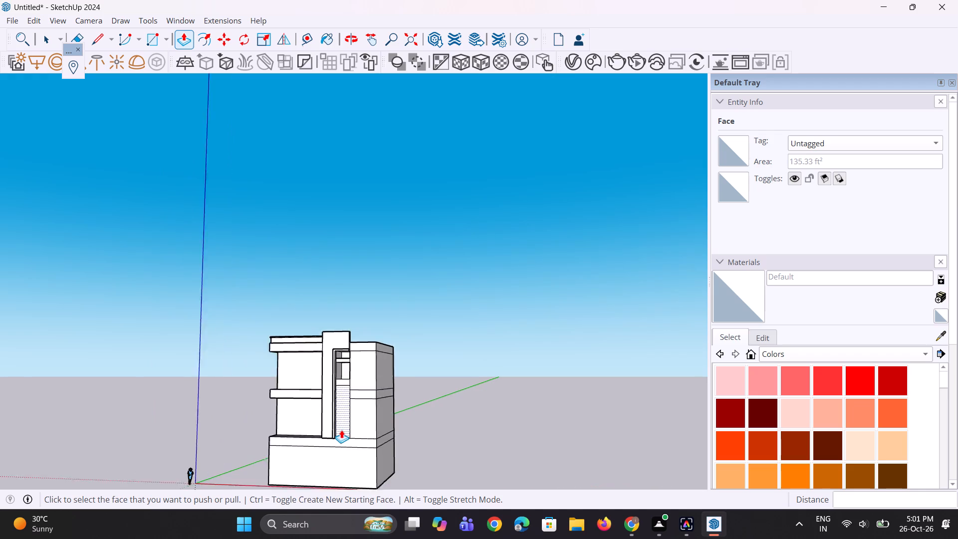
{"action": "scroll", "coordinate": [341, 430], "scroll_direction": "up", "scroll_amount": 8}
{"action": "key", "text": "space"}
{"action": "scroll", "coordinate": [345, 382], "scroll_direction": "up", "scroll_amount": 3}
{"action": "key", "text": "space"}
{"action": "left_click", "coordinate": [346, 346]}
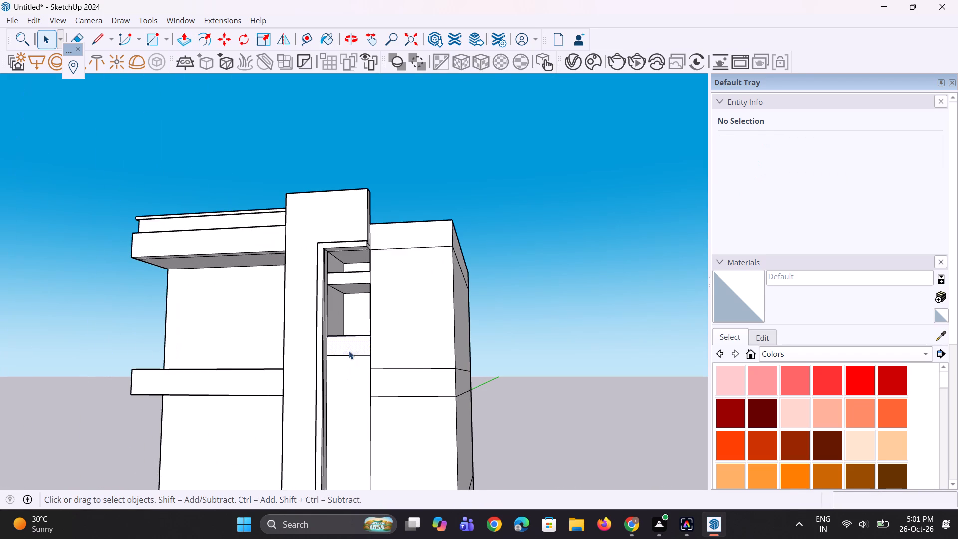
{"action": "scroll", "coordinate": [363, 366], "scroll_direction": "up", "scroll_amount": 2}
{"action": "key", "text": "m"}
{"action": "scroll", "coordinate": [370, 370], "scroll_direction": "up", "scroll_amount": 2}
{"action": "left_click", "coordinate": [374, 354]}
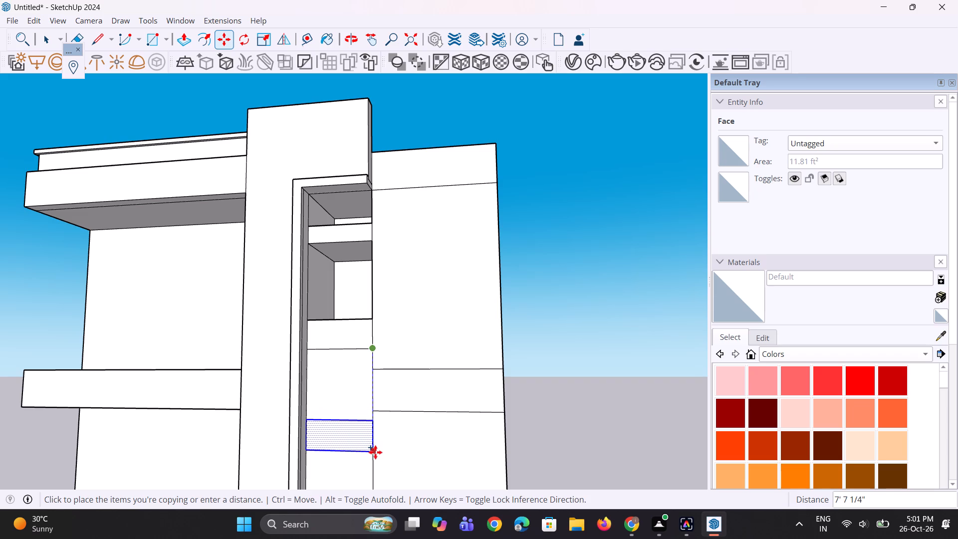
{"action": "left_click", "coordinate": [375, 452]}
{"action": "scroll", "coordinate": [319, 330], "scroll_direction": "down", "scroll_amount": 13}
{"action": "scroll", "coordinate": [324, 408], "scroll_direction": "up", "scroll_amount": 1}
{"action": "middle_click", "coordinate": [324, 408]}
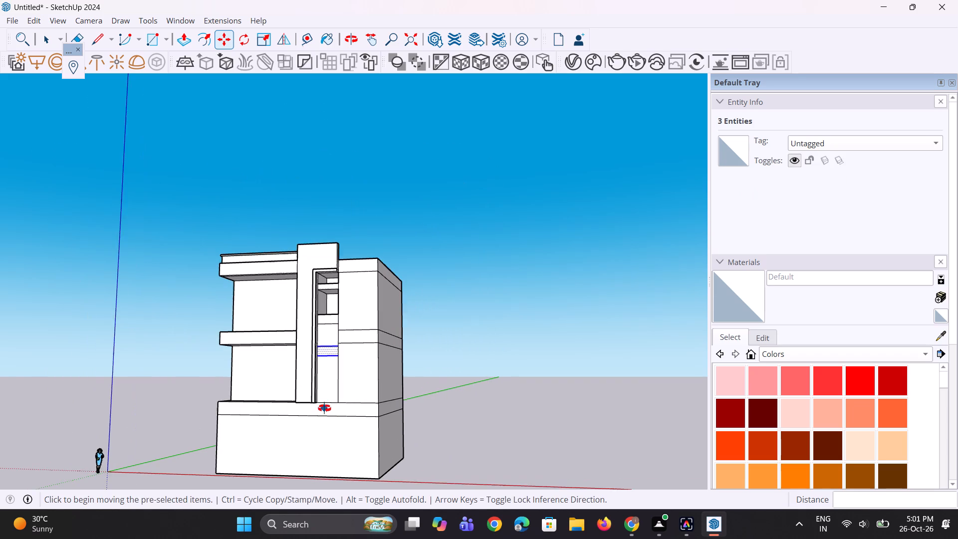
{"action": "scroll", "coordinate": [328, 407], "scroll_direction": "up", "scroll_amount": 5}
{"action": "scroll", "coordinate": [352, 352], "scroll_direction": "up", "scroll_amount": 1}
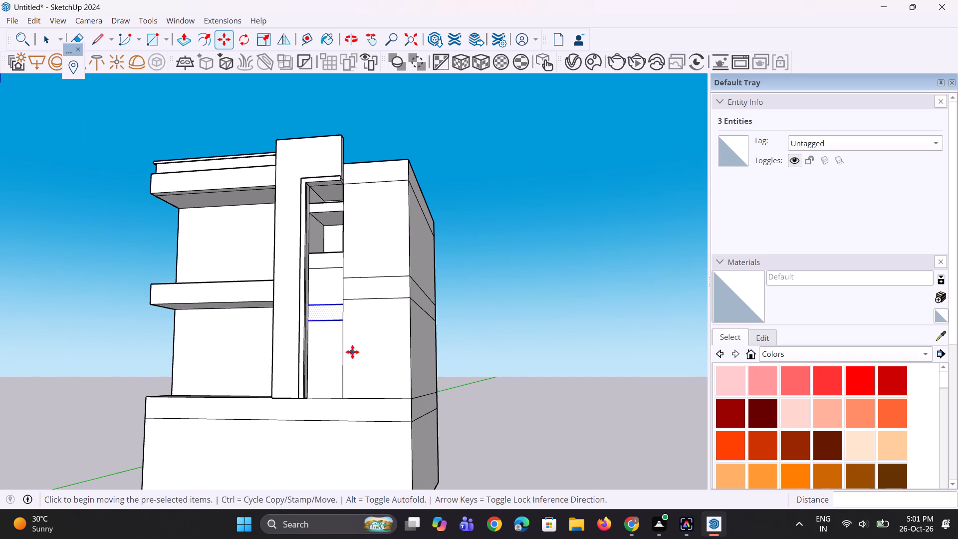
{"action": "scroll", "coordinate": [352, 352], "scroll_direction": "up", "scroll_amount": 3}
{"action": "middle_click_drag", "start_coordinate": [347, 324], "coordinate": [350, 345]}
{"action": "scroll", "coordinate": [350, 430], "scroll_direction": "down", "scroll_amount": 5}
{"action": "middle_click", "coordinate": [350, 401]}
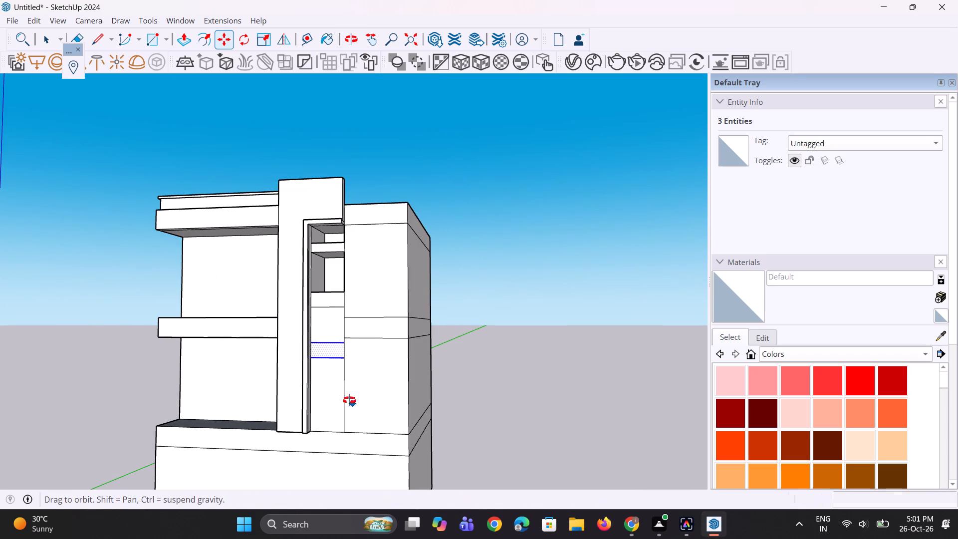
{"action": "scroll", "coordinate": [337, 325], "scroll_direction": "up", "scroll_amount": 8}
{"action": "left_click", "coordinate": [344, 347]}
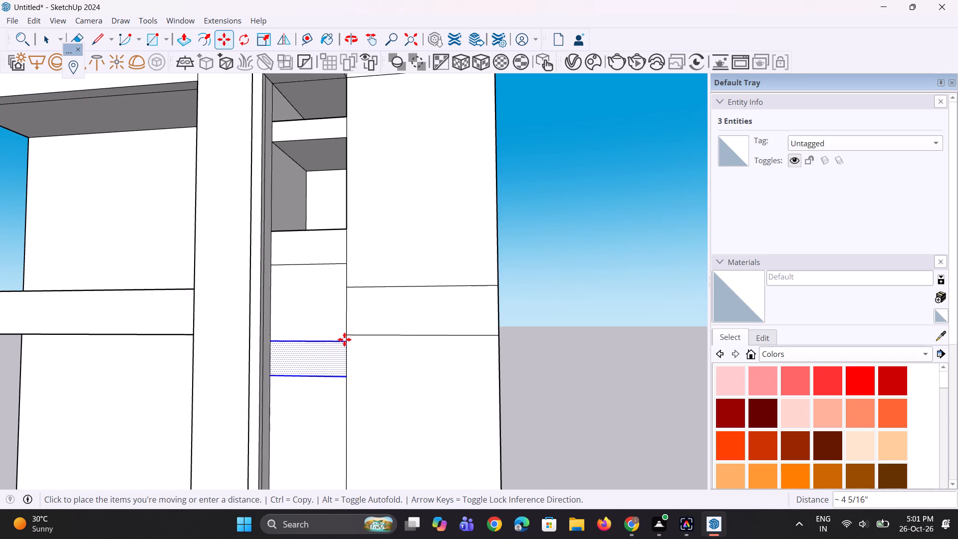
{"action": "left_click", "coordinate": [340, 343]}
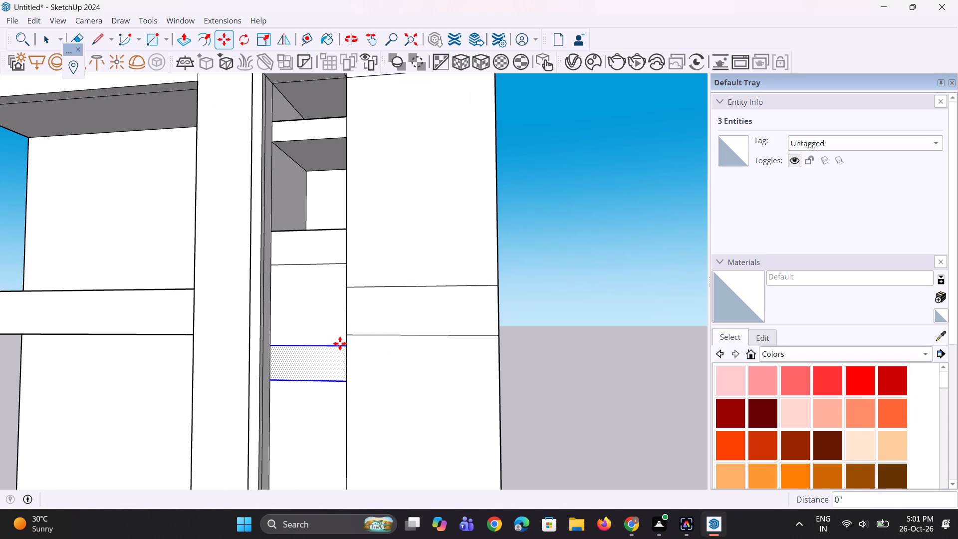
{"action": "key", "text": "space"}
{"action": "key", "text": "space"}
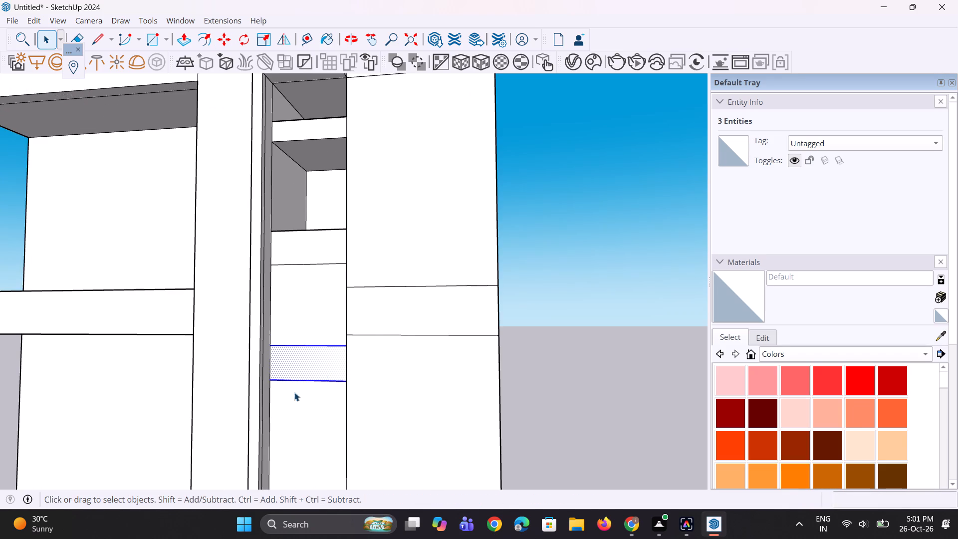
Move the lower edge of the newly copied band up about 7" to make the band thinner.
{"action": "scroll", "coordinate": [294, 392], "scroll_direction": "down", "scroll_amount": 3}
{"action": "scroll", "coordinate": [309, 388], "scroll_direction": "up", "scroll_amount": 7}
{"action": "left_click", "coordinate": [325, 381]}
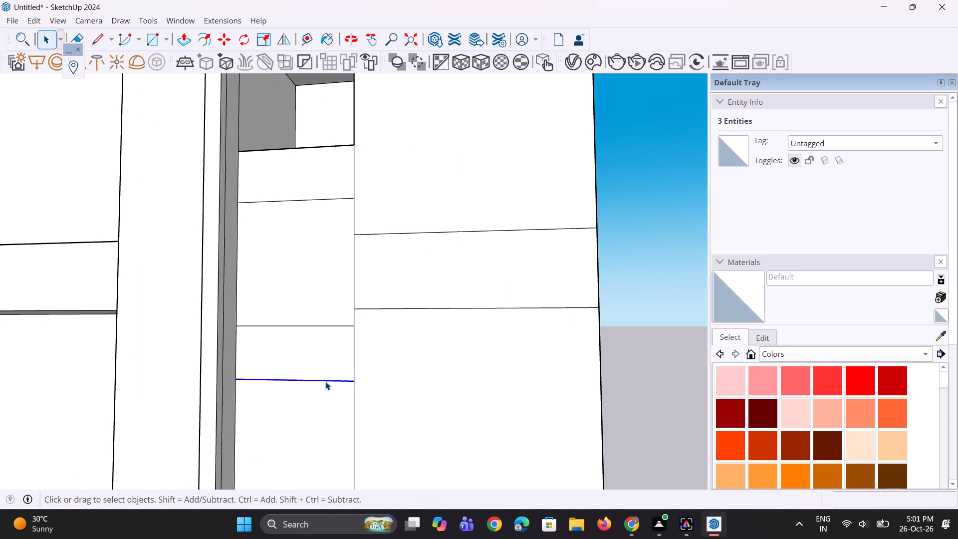
{"action": "scroll", "coordinate": [351, 380], "scroll_direction": "up", "scroll_amount": 2}
{"action": "key", "text": "m"}
{"action": "scroll", "coordinate": [352, 380], "scroll_direction": "up", "scroll_amount": 2}
{"action": "left_click", "coordinate": [353, 381]}
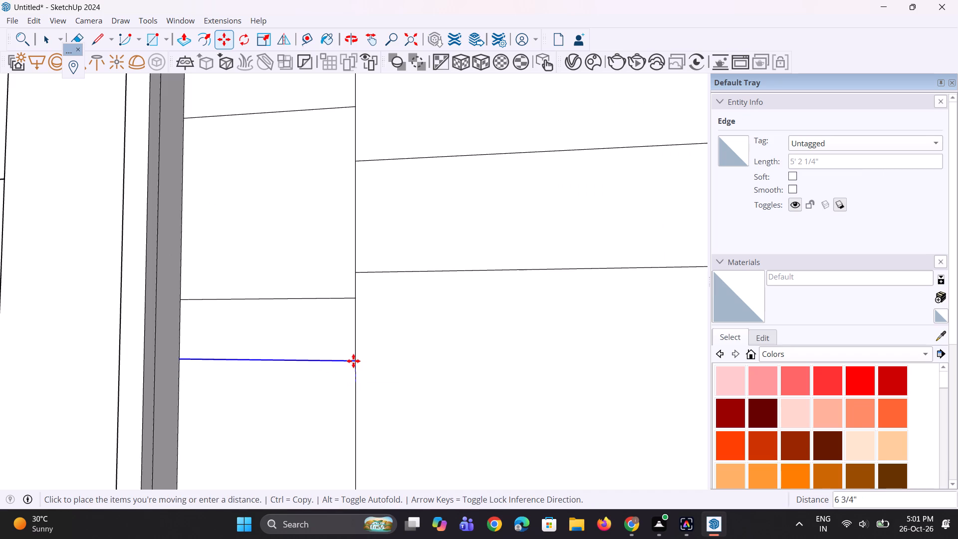
{"action": "left_click", "coordinate": [355, 358]}
{"action": "scroll", "coordinate": [198, 326], "scroll_direction": "down", "scroll_amount": 10}
{"action": "key", "text": "space"}
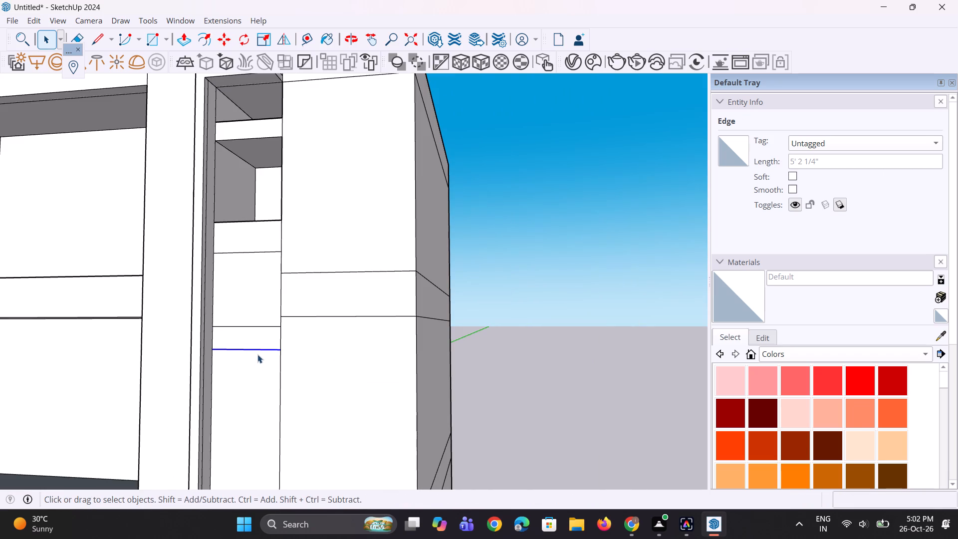
Copy the thinned band face about 4' down the narrow panel.
{"action": "left_click", "coordinate": [257, 359]}
{"action": "scroll", "coordinate": [239, 354], "scroll_direction": "down", "scroll_amount": 4}
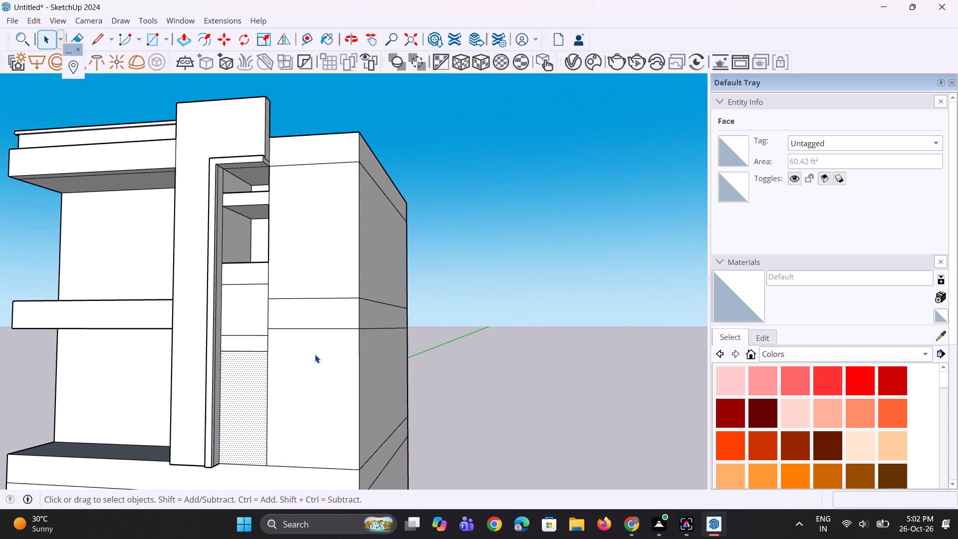
{"action": "scroll", "coordinate": [315, 354], "scroll_direction": "up", "scroll_amount": 1}
{"action": "left_click", "coordinate": [256, 344]}
{"action": "scroll", "coordinate": [254, 364], "scroll_direction": "up", "scroll_amount": 2}
{"action": "key", "text": "m"}
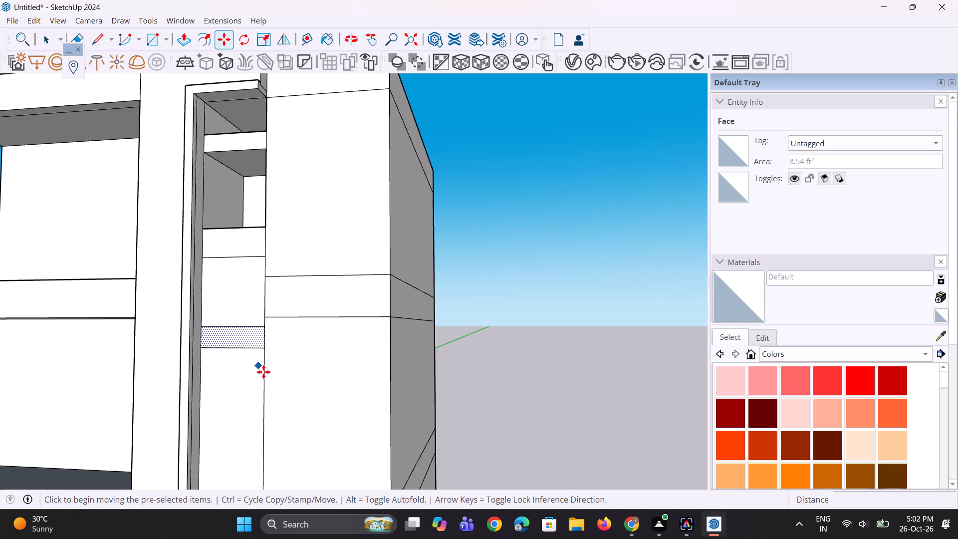
{"action": "scroll", "coordinate": [264, 372], "scroll_direction": "up", "scroll_amount": 3}
{"action": "left_click", "coordinate": [264, 343]}
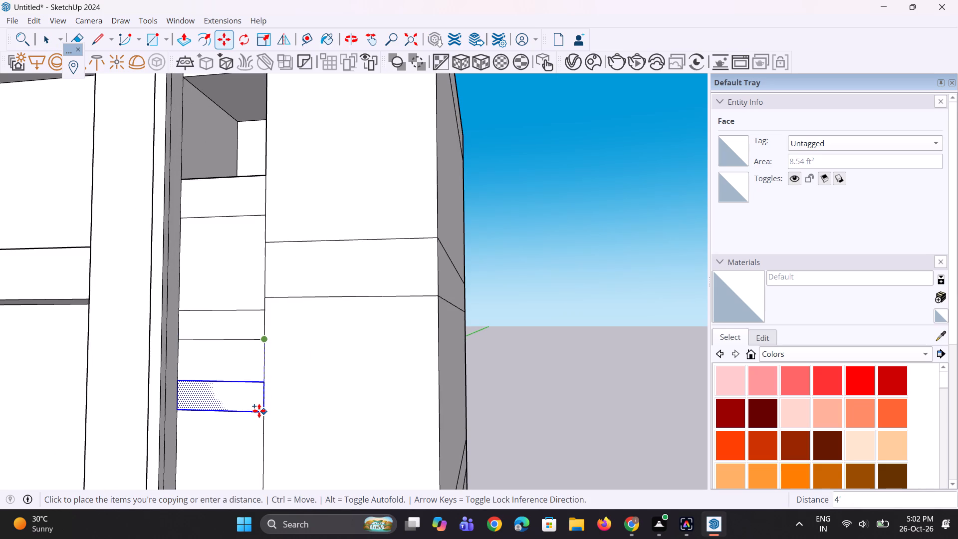
{"action": "left_click", "coordinate": [259, 411]}
Recess the two panels between the lower bands by the same 8' 7 3/4" depth as the openings above.
{"action": "scroll", "coordinate": [241, 358], "scroll_direction": "down", "scroll_amount": 4}
{"action": "middle_click_drag", "start_coordinate": [241, 407], "coordinate": [247, 419]}
{"action": "key", "text": "space"}
{"action": "scroll", "coordinate": [227, 457], "scroll_direction": "down", "scroll_amount": 2}
{"action": "middle_click_drag", "start_coordinate": [252, 437], "coordinate": [179, 437]}
{"action": "scroll", "coordinate": [233, 340], "scroll_direction": "up", "scroll_amount": 4}
{"action": "key", "text": "p"}
{"action": "scroll", "coordinate": [227, 340], "scroll_direction": "up", "scroll_amount": 1}
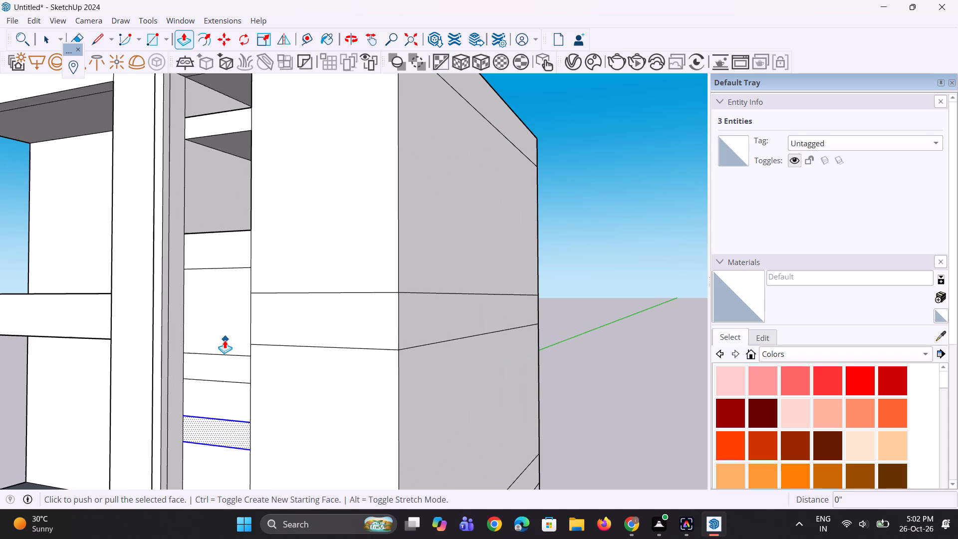
{"action": "key", "text": "space"}
{"action": "left_click", "coordinate": [226, 336]}
{"action": "key", "text": "p"}
{"action": "double_click", "coordinate": [226, 336]}
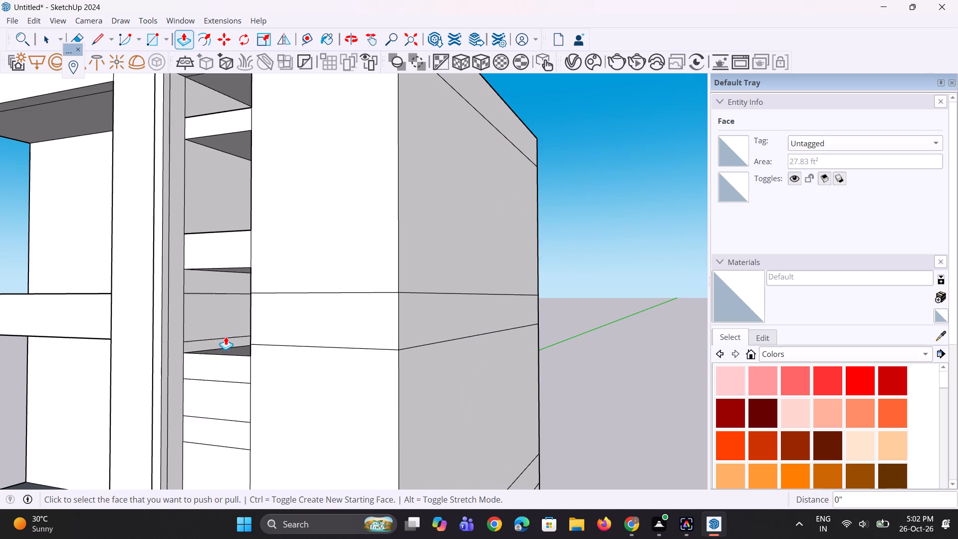
{"action": "double_click", "coordinate": [217, 402]}
Push the tall panel below the lowest band into the building, making it shallower than the openings above.
{"action": "scroll", "coordinate": [211, 405], "scroll_direction": "up", "scroll_amount": 1}
{"action": "middle_click_drag", "start_coordinate": [212, 405], "coordinate": [332, 370]}
{"action": "scroll", "coordinate": [282, 360], "scroll_direction": "down", "scroll_amount": 5}
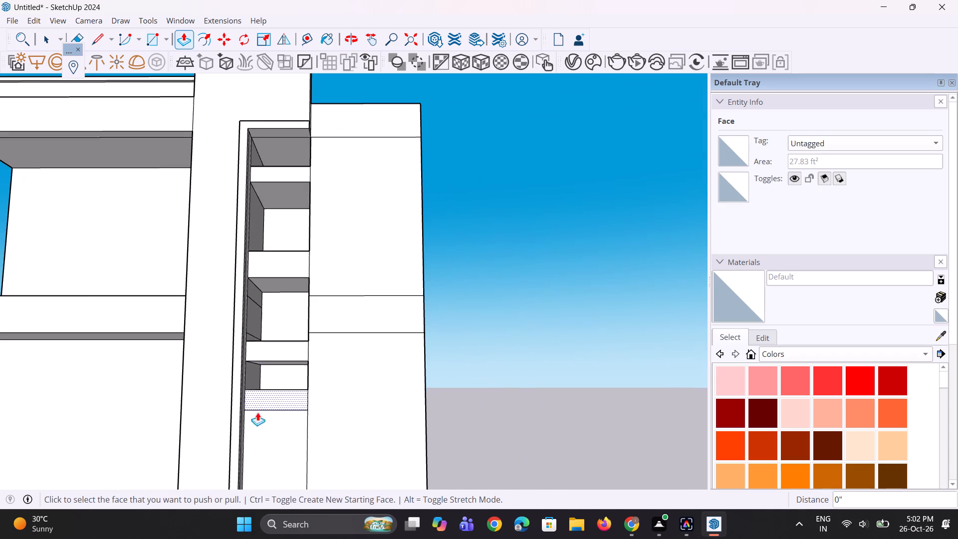
{"action": "middle_click_drag", "start_coordinate": [255, 432], "coordinate": [242, 433]}
{"action": "scroll", "coordinate": [234, 417], "scroll_direction": "down", "scroll_amount": 3}
{"action": "middle_click_drag", "start_coordinate": [245, 435], "coordinate": [249, 417]}
{"action": "left_click", "coordinate": [259, 440]}
{"action": "left_click", "coordinate": [264, 436]}
Pull the underside of the lowest band down about 1' 6" to deepen the band.
{"action": "scroll", "coordinate": [256, 425], "scroll_direction": "up", "scroll_amount": 3}
{"action": "middle_click_drag", "start_coordinate": [251, 409], "coordinate": [255, 404]}
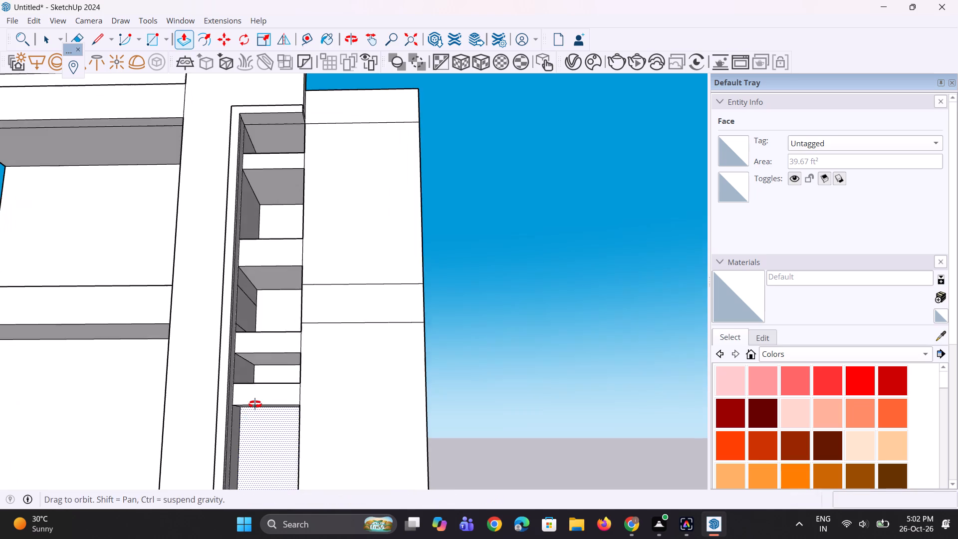
{"action": "middle_click_drag", "start_coordinate": [255, 404], "coordinate": [265, 377]}
{"action": "left_click", "coordinate": [257, 394]}
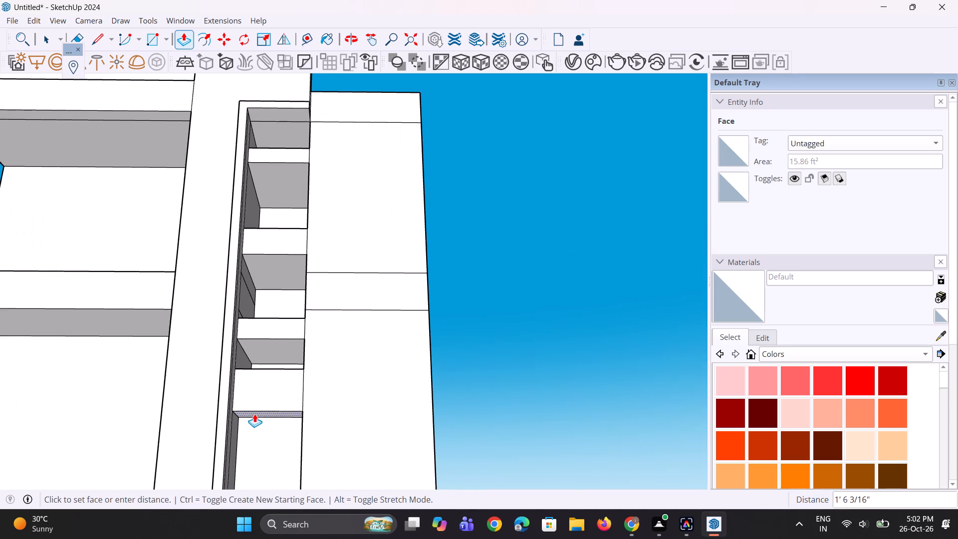
{"action": "left_click", "coordinate": [254, 414]}
Lower the floor of the opening above the lowest band about 9 7/8".
{"action": "middle_click_drag", "start_coordinate": [260, 404], "coordinate": [219, 530]}
{"action": "scroll", "coordinate": [239, 408], "scroll_direction": "up", "scroll_amount": 2}
{"action": "left_click", "coordinate": [273, 388]}
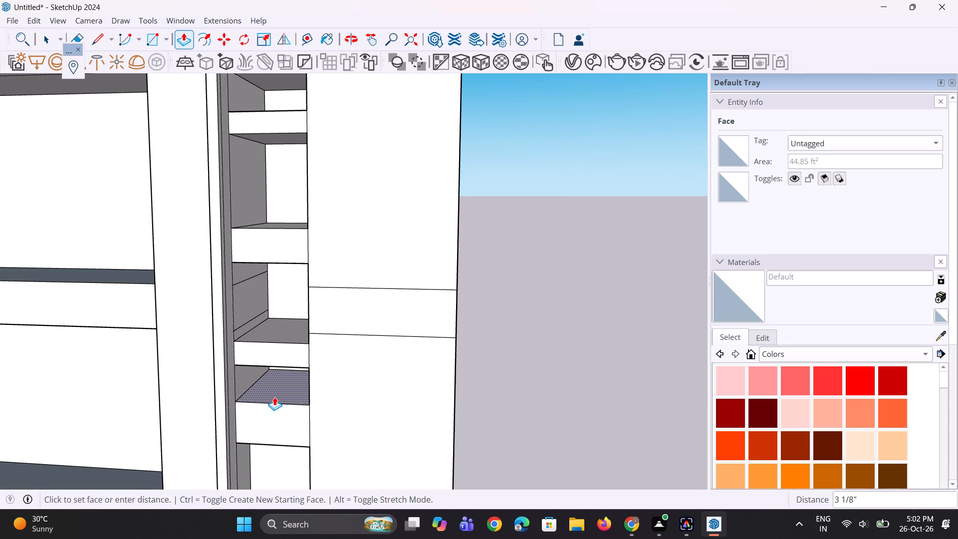
{"action": "left_click", "coordinate": [275, 399]}
Extend the underside of the lowest band down another 11 1/2" or so.
{"action": "middle_click_drag", "start_coordinate": [241, 480], "coordinate": [291, 355]}
{"action": "scroll", "coordinate": [285, 416], "scroll_direction": "up", "scroll_amount": 2}
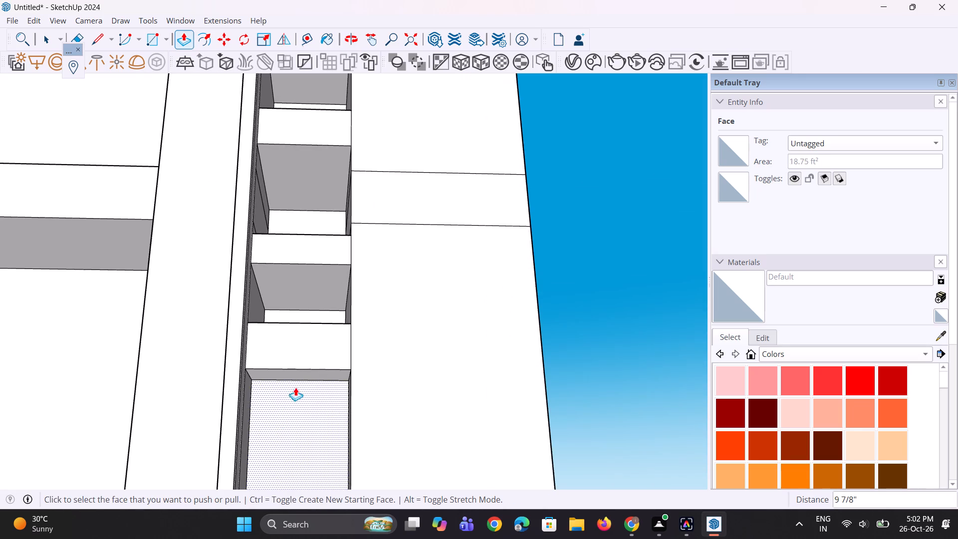
{"action": "left_click", "coordinate": [298, 376]}
{"action": "left_click", "coordinate": [293, 395]}
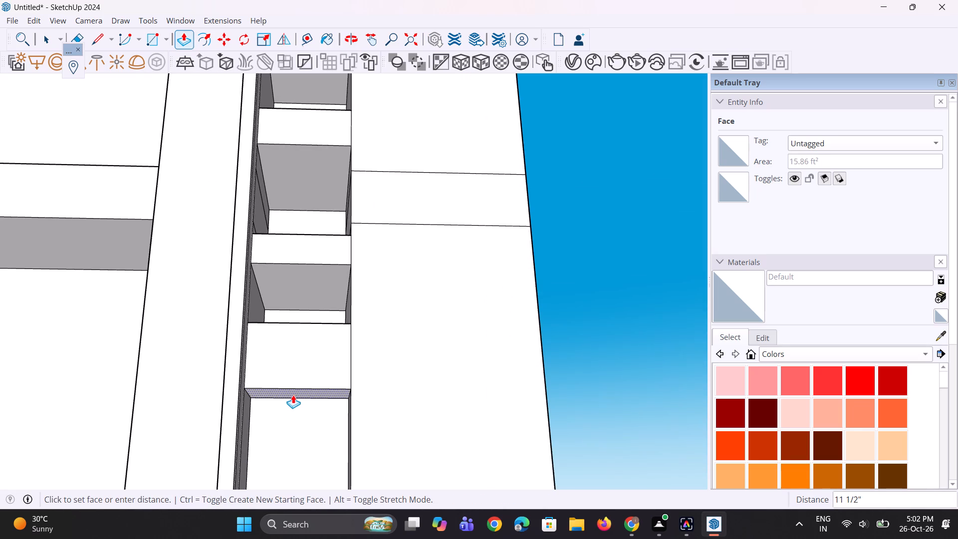
Copy the front edge of the lowest deep opening's floor about 4 5/16" inward to mark a narrow strip.
{"action": "middle_click_drag", "start_coordinate": [298, 378], "coordinate": [274, 467]}
{"action": "scroll", "coordinate": [281, 363], "scroll_direction": "up", "scroll_amount": 2}
{"action": "middle_click_drag", "start_coordinate": [281, 363], "coordinate": [258, 463]}
{"action": "key", "text": "space"}
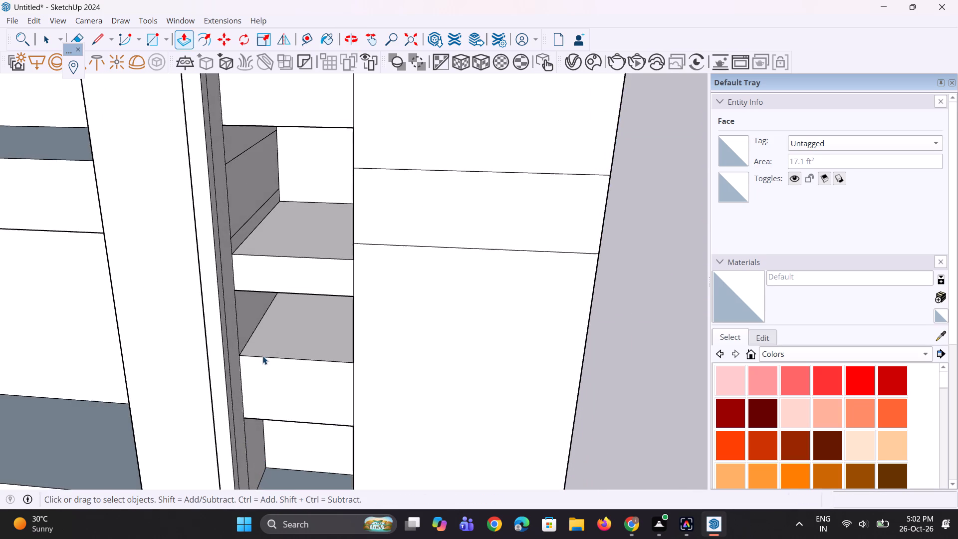
{"action": "scroll", "coordinate": [262, 356], "scroll_direction": "up", "scroll_amount": 1}
{"action": "key", "text": "space"}
{"action": "left_click", "coordinate": [262, 356]}
{"action": "scroll", "coordinate": [229, 351], "scroll_direction": "up", "scroll_amount": 3}
{"action": "key", "text": "m"}
{"action": "scroll", "coordinate": [225, 353], "scroll_direction": "up", "scroll_amount": 2}
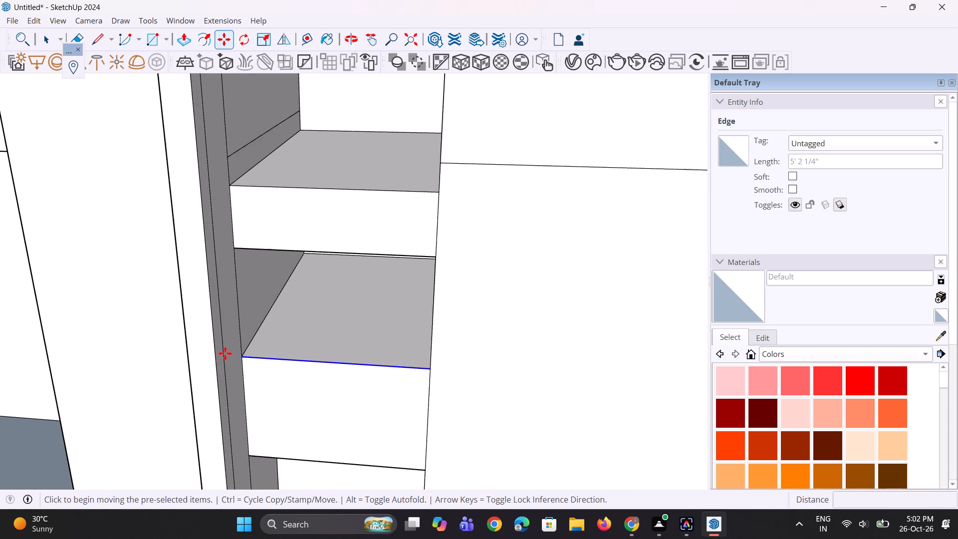
{"action": "scroll", "coordinate": [225, 353], "scroll_direction": "up", "scroll_amount": 3}
{"action": "left_click", "coordinate": [252, 358]}
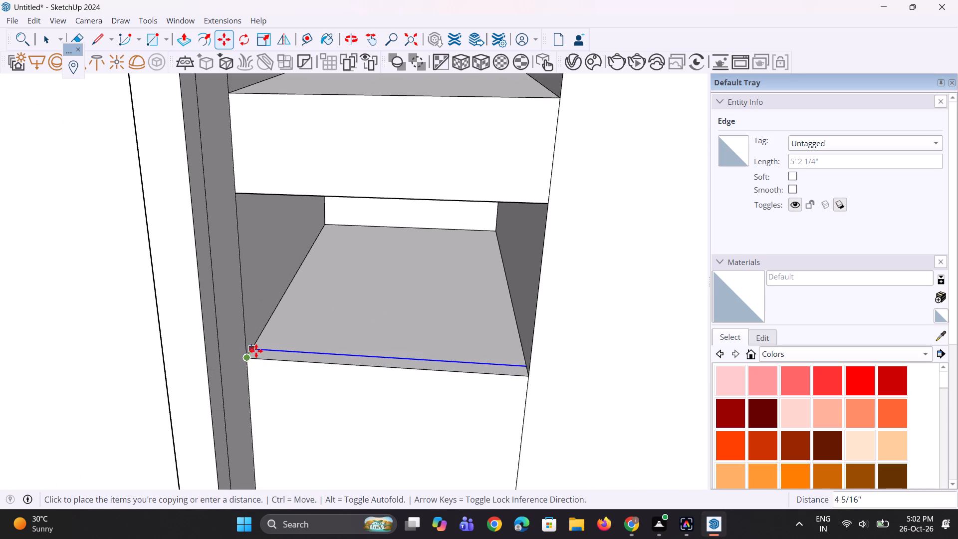
{"action": "left_click", "coordinate": [255, 349]}
Pull the narrow floor strip up about 3 7/16" and its front face out about 2 7/8" to form a sill.
{"action": "scroll", "coordinate": [296, 377], "scroll_direction": "up", "scroll_amount": 2}
{"action": "key", "text": "p"}
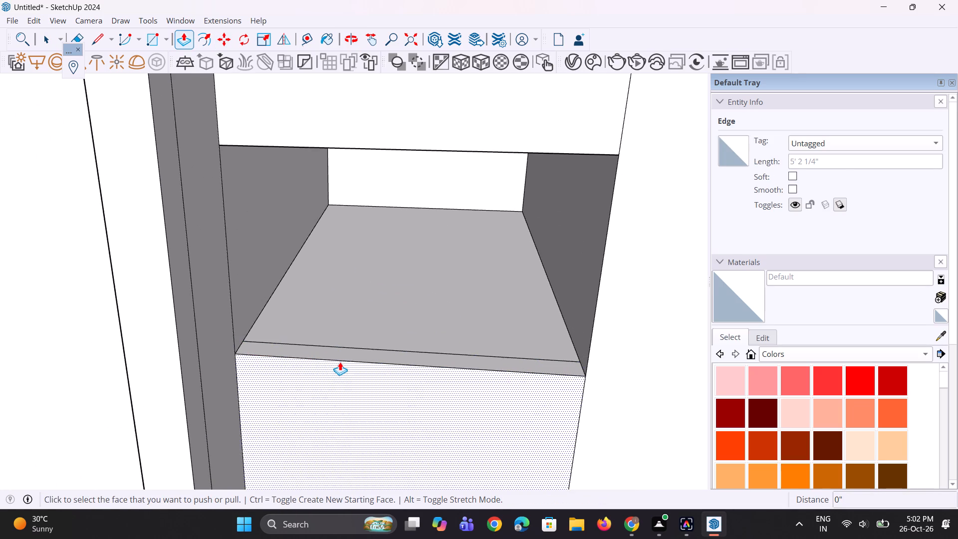
{"action": "left_click", "coordinate": [343, 358]}
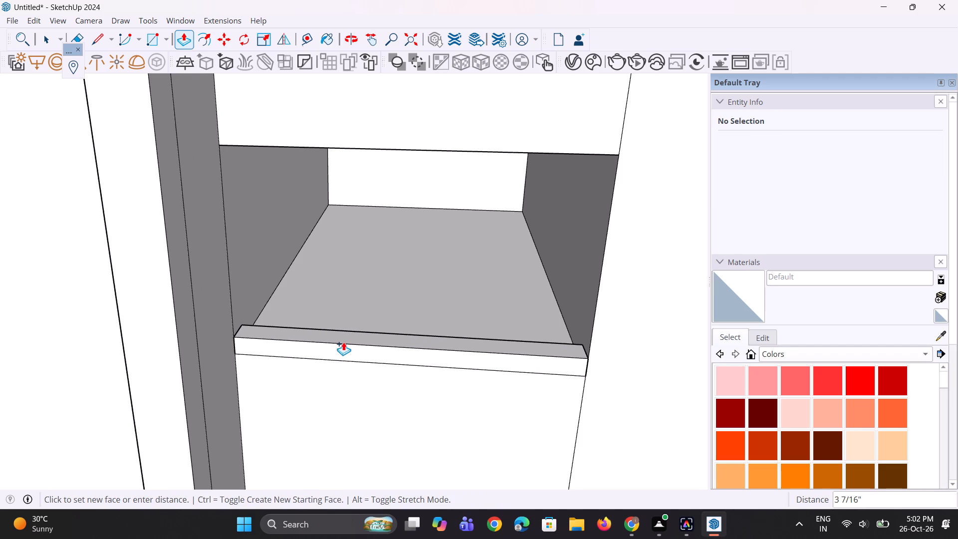
{"action": "left_click", "coordinate": [343, 342]}
{"action": "left_click", "coordinate": [340, 348]}
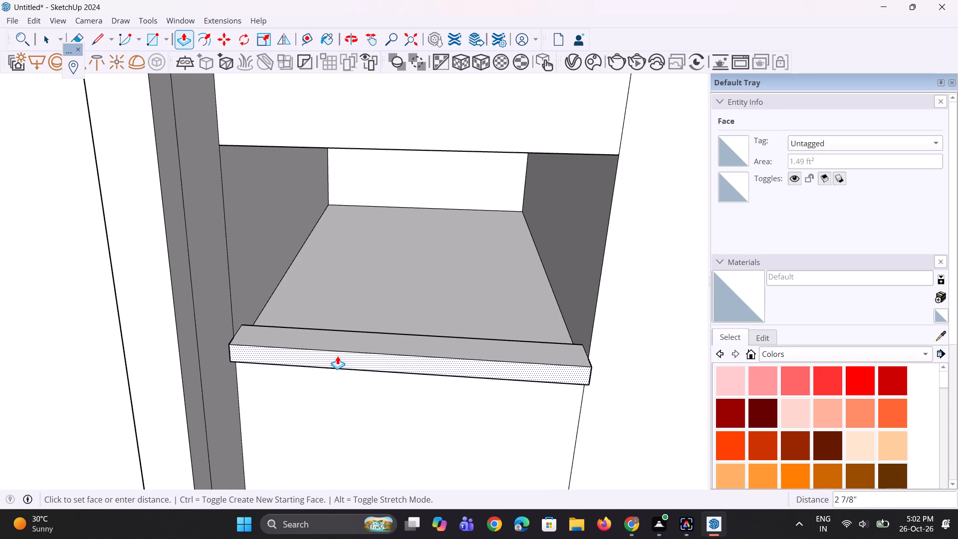
{"action": "left_click", "coordinate": [336, 358]}
Raise the top face of the projecting sill about 3/4".
{"action": "middle_click_drag", "start_coordinate": [268, 365], "coordinate": [108, 349]}
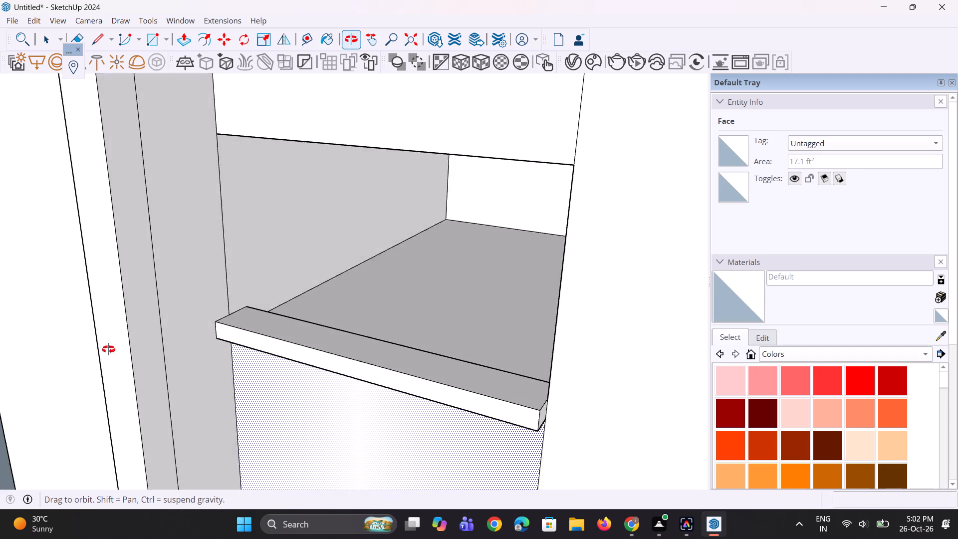
{"action": "middle_click_drag", "start_coordinate": [108, 349], "coordinate": [105, 347]}
{"action": "scroll", "coordinate": [272, 351], "scroll_direction": "down", "scroll_amount": 4}
{"action": "scroll", "coordinate": [317, 353], "scroll_direction": "up", "scroll_amount": 1}
{"action": "left_click", "coordinate": [317, 353]}
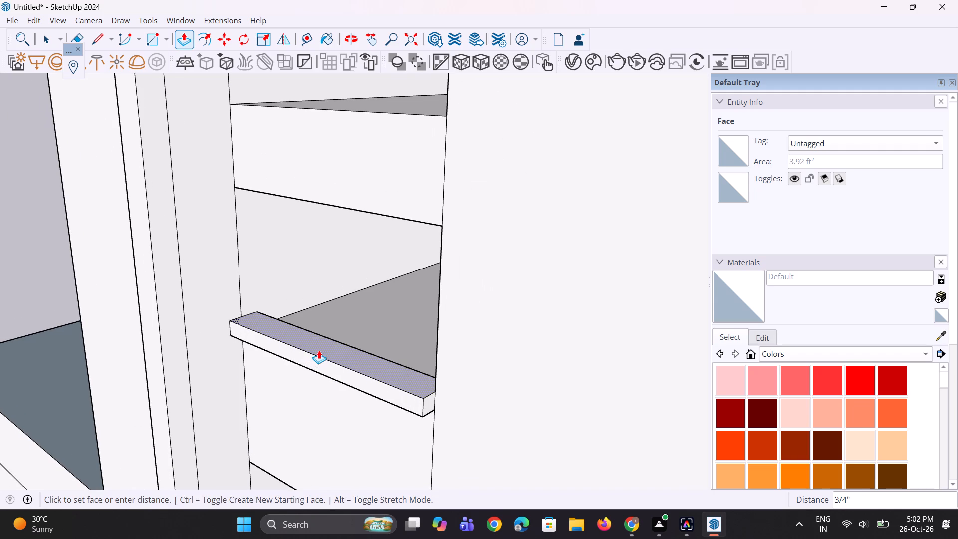
{"action": "left_click", "coordinate": [319, 350]}
Pull the recessed panel below the lowest band forward about 1' 5 5/8", plus a further 4 7/16".
{"action": "middle_click_drag", "start_coordinate": [257, 382], "coordinate": [313, 311]}
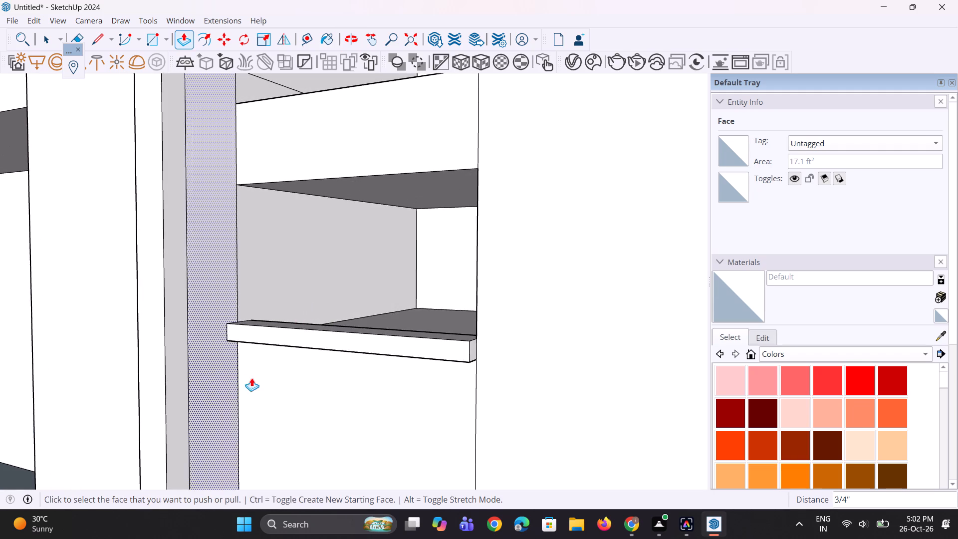
{"action": "scroll", "coordinate": [252, 378], "scroll_direction": "down", "scroll_amount": 5}
{"action": "middle_click_drag", "start_coordinate": [282, 378], "coordinate": [317, 340]}
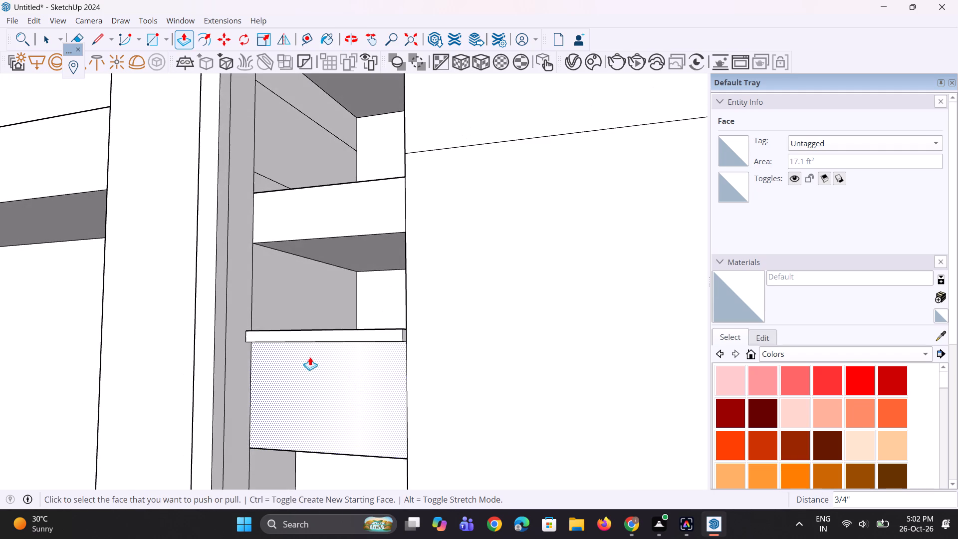
{"action": "scroll", "coordinate": [292, 384], "scroll_direction": "down", "scroll_amount": 4}
{"action": "middle_click_drag", "start_coordinate": [302, 385], "coordinate": [367, 366]}
{"action": "scroll", "coordinate": [296, 350], "scroll_direction": "down", "scroll_amount": 2}
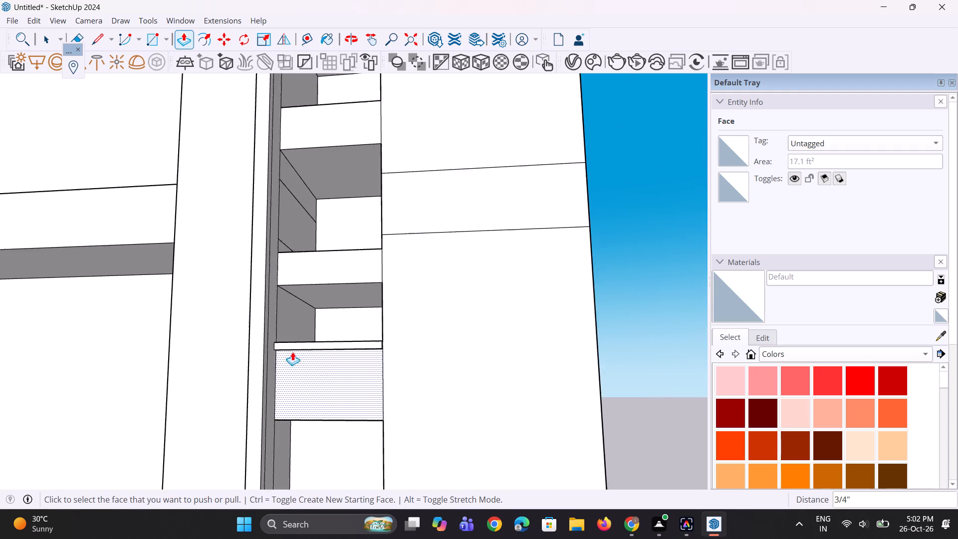
{"action": "scroll", "coordinate": [292, 352], "scroll_direction": "down", "scroll_amount": 2}
{"action": "left_click", "coordinate": [310, 428]}
{"action": "left_click", "coordinate": [306, 430]}
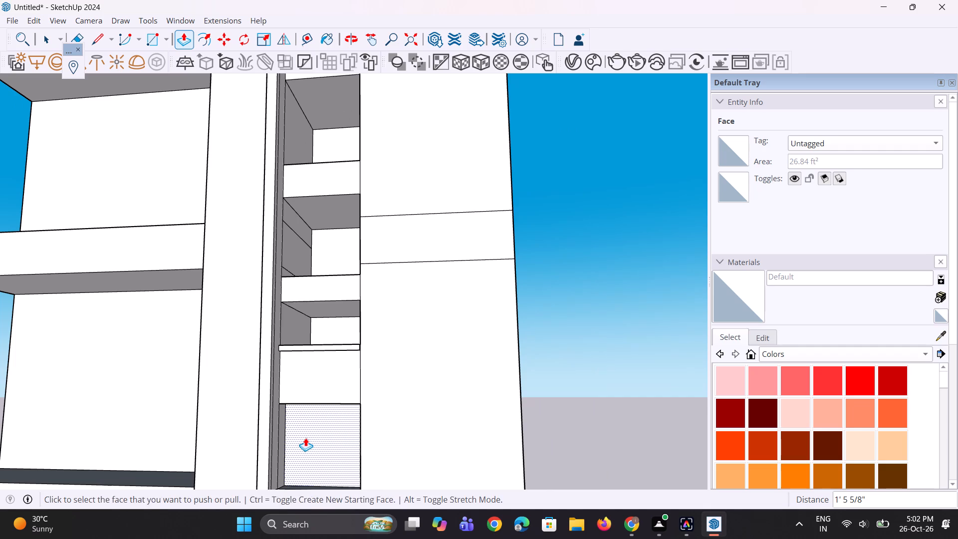
{"action": "middle_click_drag", "start_coordinate": [305, 438], "coordinate": [237, 372]}
{"action": "scroll", "coordinate": [279, 408], "scroll_direction": "up", "scroll_amount": 2}
{"action": "left_click", "coordinate": [285, 408]}
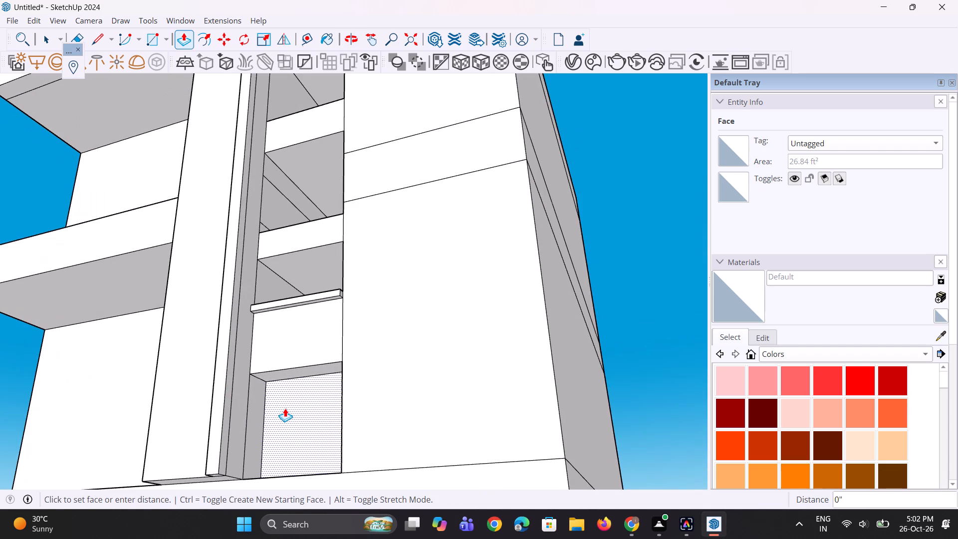
{"action": "left_click", "coordinate": [281, 409]}
Erase the vertical edge between the trim's inner side and the side wall of the bottom recess.
{"action": "middle_click_drag", "start_coordinate": [251, 420], "coordinate": [240, 444]}
{"action": "scroll", "coordinate": [241, 438], "scroll_direction": "up", "scroll_amount": 2}
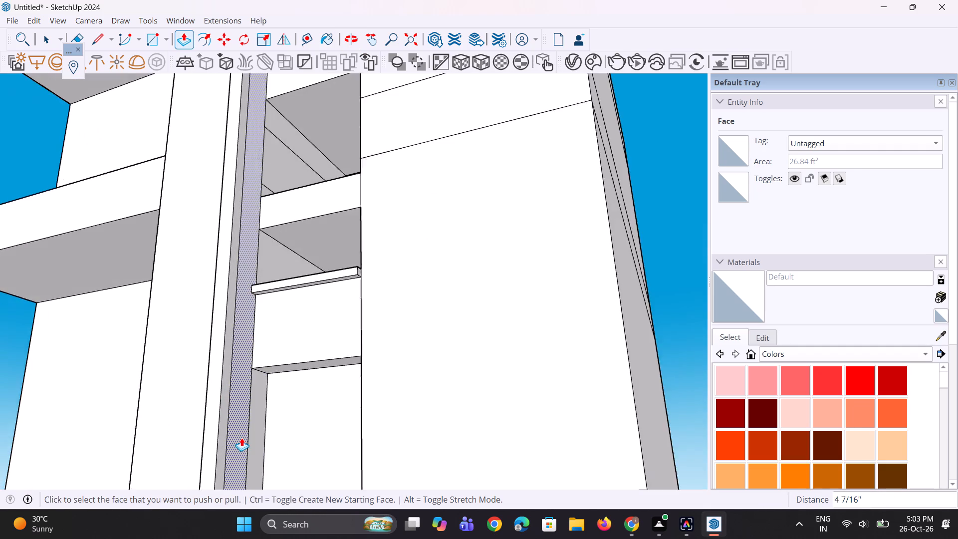
{"action": "scroll", "coordinate": [241, 438], "scroll_direction": "up", "scroll_amount": 4}
{"action": "key", "text": "e"}
{"action": "left_click_drag", "start_coordinate": [249, 430], "coordinate": [255, 429]}
{"action": "scroll", "coordinate": [219, 386], "scroll_direction": "down", "scroll_amount": 5}
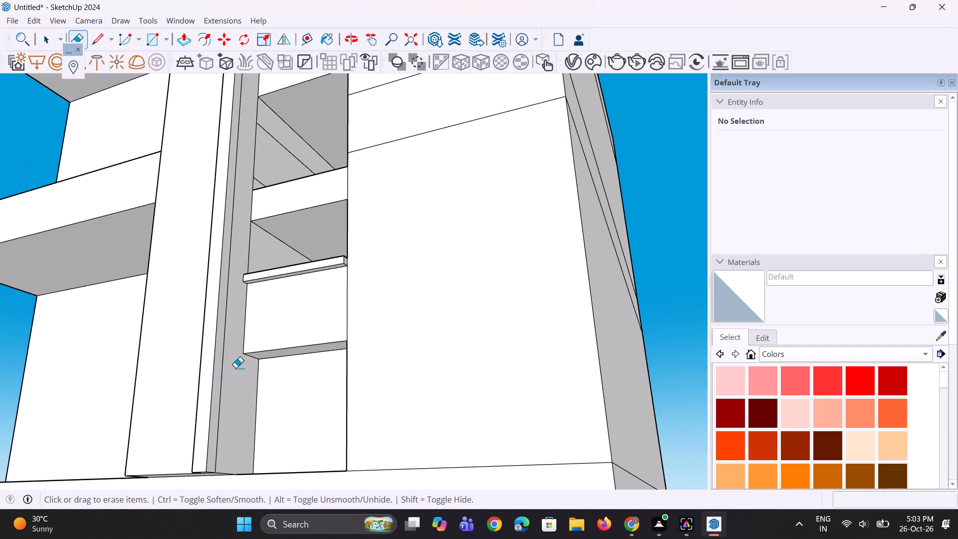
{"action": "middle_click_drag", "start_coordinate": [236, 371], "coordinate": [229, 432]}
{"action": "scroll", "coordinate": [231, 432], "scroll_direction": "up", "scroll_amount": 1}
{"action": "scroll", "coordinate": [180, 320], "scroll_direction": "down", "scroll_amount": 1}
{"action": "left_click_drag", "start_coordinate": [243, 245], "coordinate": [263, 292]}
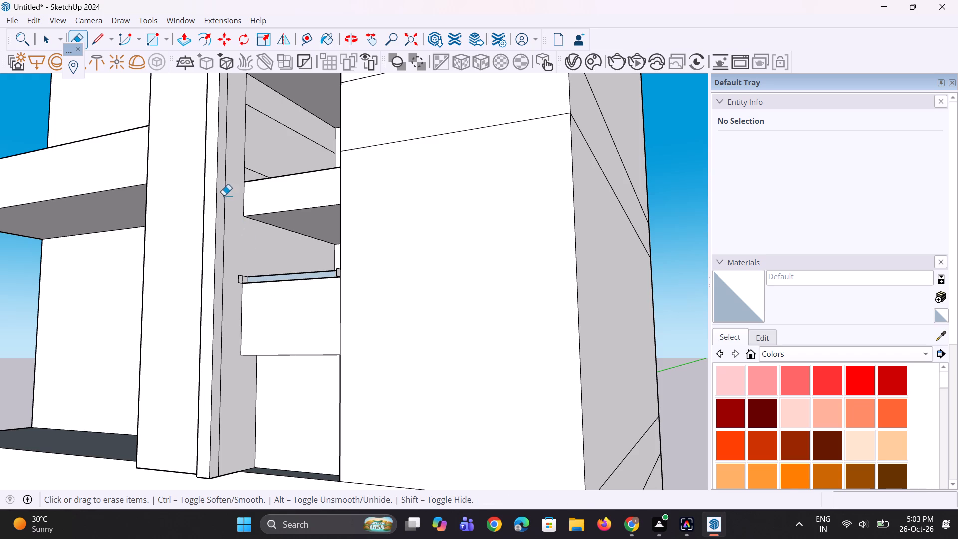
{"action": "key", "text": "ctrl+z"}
Erase the vertical edges between the trim's inner side and the recess side wall beside the lower and middle openings.
{"action": "scroll", "coordinate": [226, 227], "scroll_direction": "up", "scroll_amount": 1, "text": "ctrl"}
{"action": "middle_click_drag", "start_coordinate": [231, 236], "coordinate": [237, 312]}
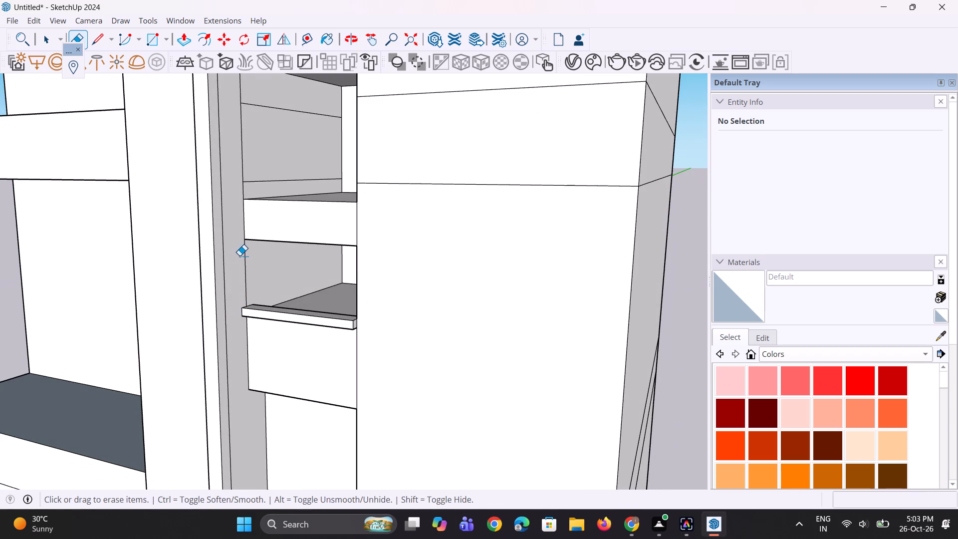
{"action": "left_click_drag", "start_coordinate": [246, 267], "coordinate": [258, 272]}
{"action": "scroll", "coordinate": [242, 183], "scroll_direction": "up", "scroll_amount": 3}
{"action": "left_click_drag", "start_coordinate": [242, 183], "coordinate": [256, 190]}
{"action": "scroll", "coordinate": [258, 200], "scroll_direction": "down", "scroll_amount": 2}
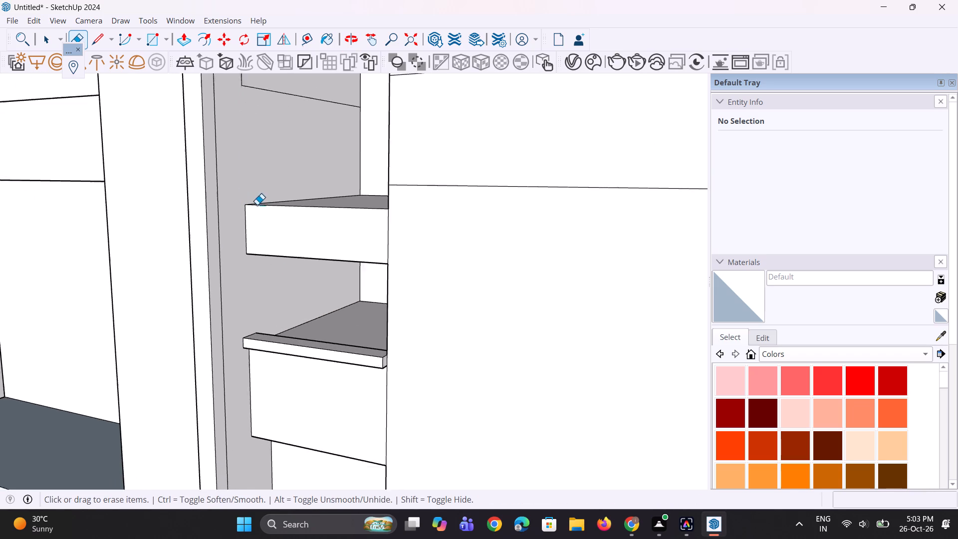
{"action": "scroll", "coordinate": [257, 205], "scroll_direction": "down", "scroll_amount": 3}
{"action": "left_click_drag", "start_coordinate": [251, 118], "coordinate": [244, 117]}
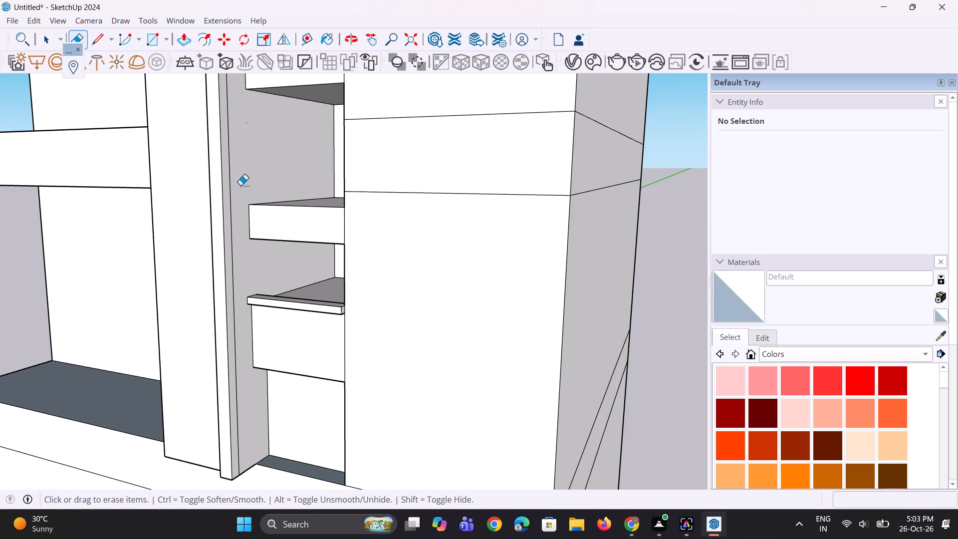
Thicken the middle band in the recess by raising its top face about 8 5/16" and lowering its underside slightly.
{"action": "scroll", "coordinate": [240, 190], "scroll_direction": "down", "scroll_amount": 11}
{"action": "scroll", "coordinate": [232, 224], "scroll_direction": "up", "scroll_amount": 1}
{"action": "middle_click_drag", "start_coordinate": [232, 224], "coordinate": [304, 211]}
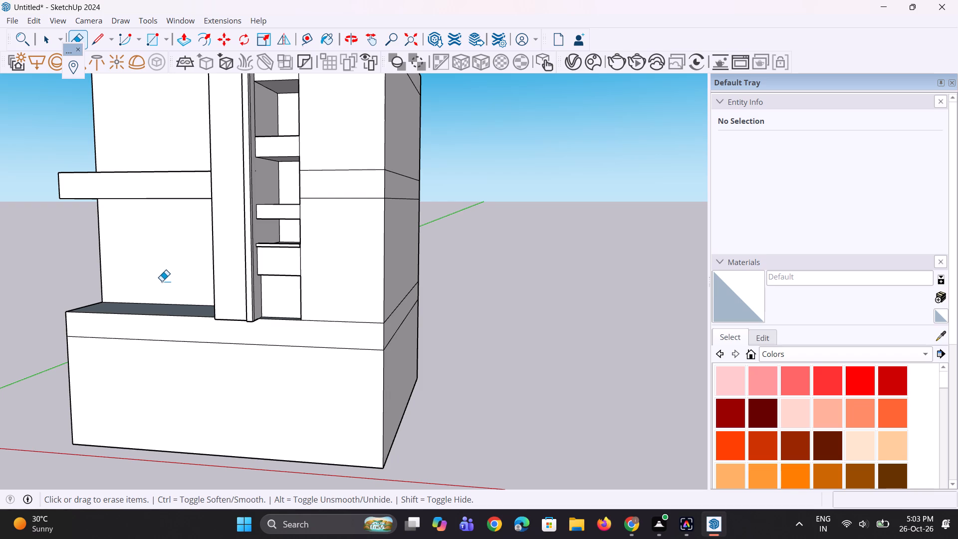
{"action": "scroll", "coordinate": [255, 189], "scroll_direction": "down", "scroll_amount": 3}
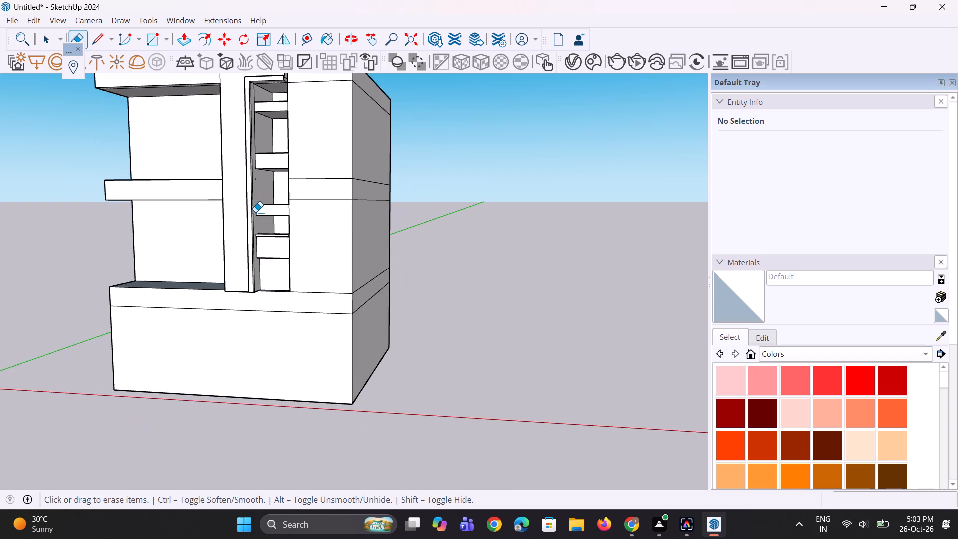
{"action": "scroll", "coordinate": [255, 212], "scroll_direction": "down", "scroll_amount": 4}
{"action": "middle_click_drag", "start_coordinate": [231, 217], "coordinate": [280, 223]}
{"action": "scroll", "coordinate": [280, 218], "scroll_direction": "down", "scroll_amount": 1}
{"action": "scroll", "coordinate": [113, 220], "scroll_direction": "up", "scroll_amount": 2}
{"action": "key", "text": "p"}
{"action": "scroll", "coordinate": [289, 210], "scroll_direction": "up", "scroll_amount": 1}
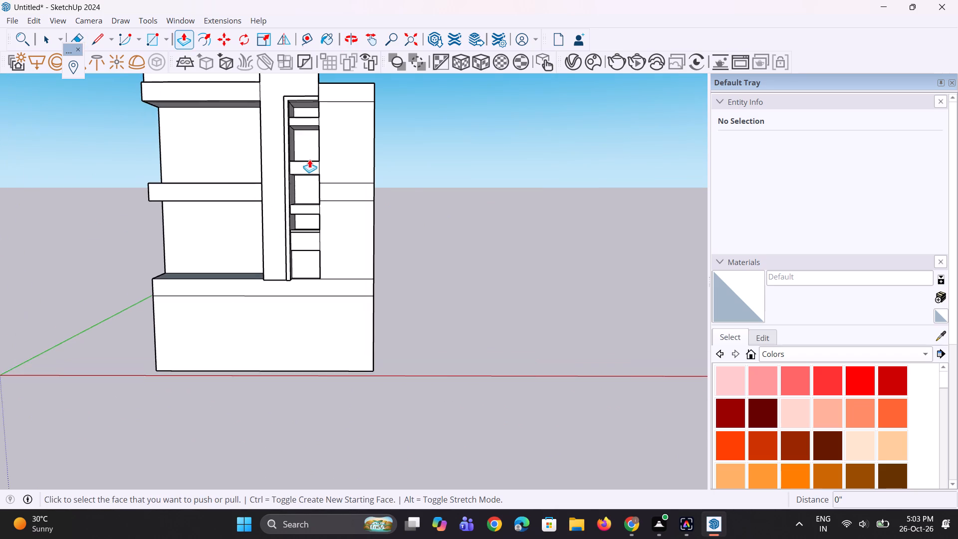
{"action": "scroll", "coordinate": [304, 158], "scroll_direction": "up", "scroll_amount": 4}
{"action": "middle_click_drag", "start_coordinate": [287, 156], "coordinate": [315, 217]}
{"action": "scroll", "coordinate": [326, 168], "scroll_direction": "up", "scroll_amount": 2}
{"action": "left_click", "coordinate": [316, 172]}
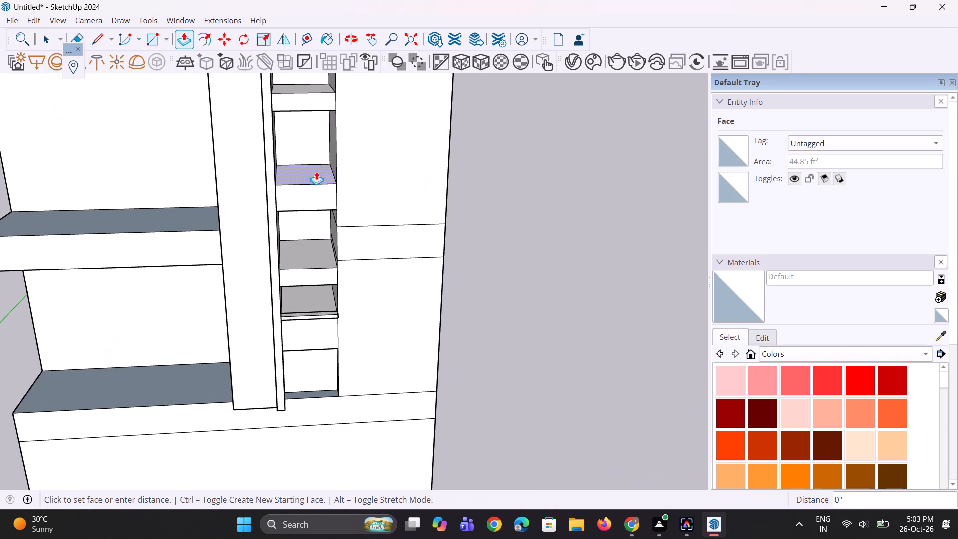
{"action": "left_click", "coordinate": [317, 164]}
{"action": "middle_click_drag", "start_coordinate": [310, 199], "coordinate": [316, 84]}
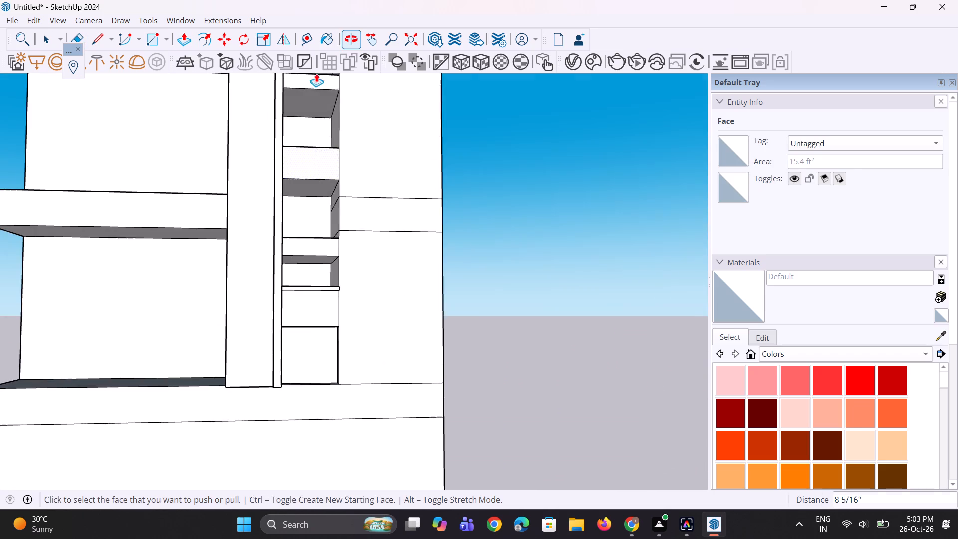
{"action": "scroll", "coordinate": [282, 177], "scroll_direction": "up", "scroll_amount": 3}
{"action": "left_click", "coordinate": [306, 185]}
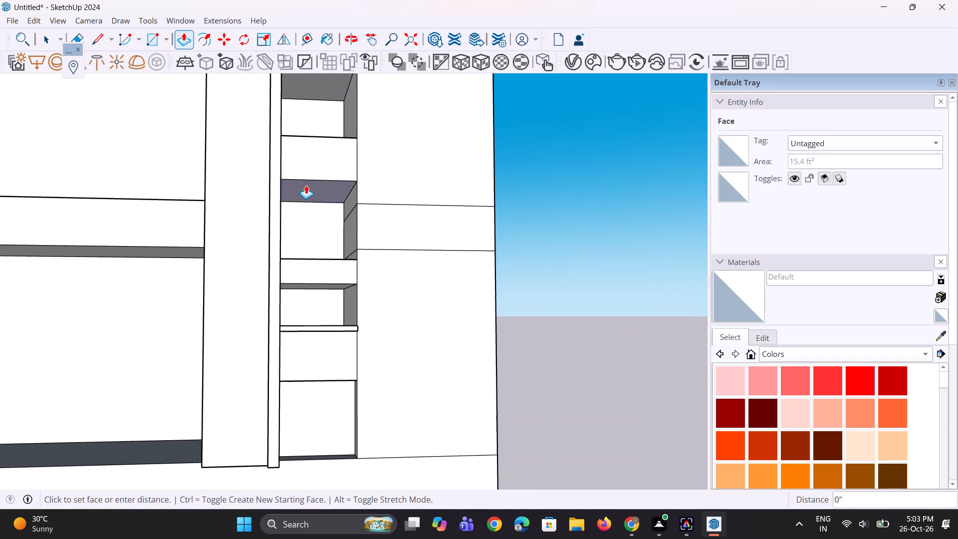
{"action": "left_click", "coordinate": [306, 189]}
Erase the two floor-band lines crossing the recess's inner side wall below the thickened middle band.
{"action": "scroll", "coordinate": [342, 206], "scroll_direction": "up", "scroll_amount": 3}
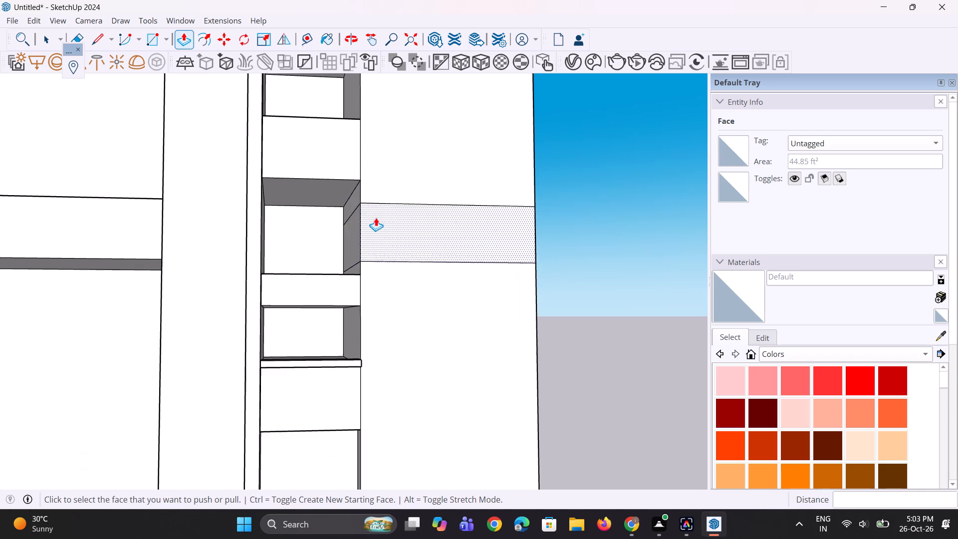
{"action": "scroll", "coordinate": [376, 218], "scroll_direction": "up", "scroll_amount": 4}
{"action": "key", "text": "e"}
{"action": "left_click", "coordinate": [350, 206]}
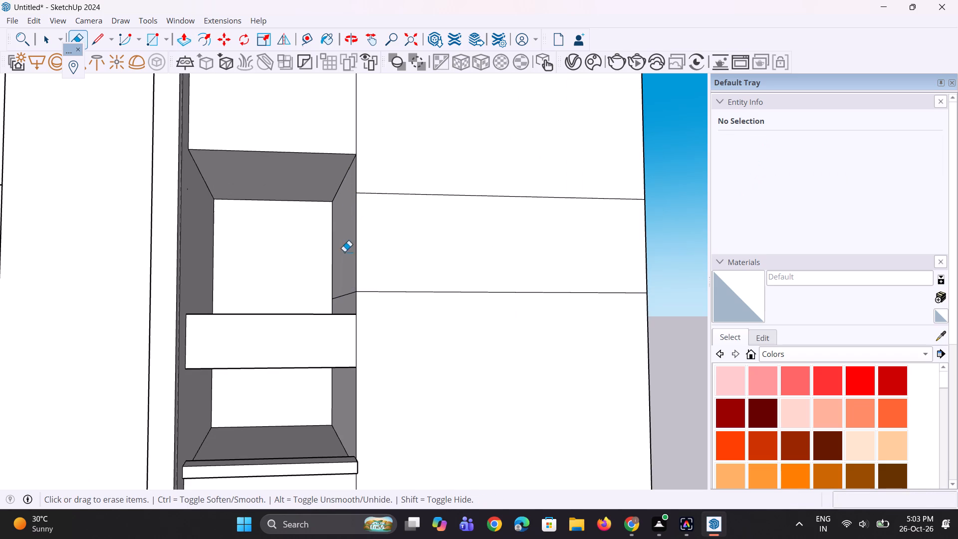
{"action": "left_click_drag", "start_coordinate": [349, 287], "coordinate": [349, 297]}
Erase the remaining vertical edges between the L-shaped trim's inner side and the recess side wall beside the upper openings.
{"action": "scroll", "coordinate": [300, 252], "scroll_direction": "down", "scroll_amount": 5}
{"action": "scroll", "coordinate": [272, 365], "scroll_direction": "up", "scroll_amount": 1}
{"action": "middle_click_drag", "start_coordinate": [272, 366], "coordinate": [195, 385]}
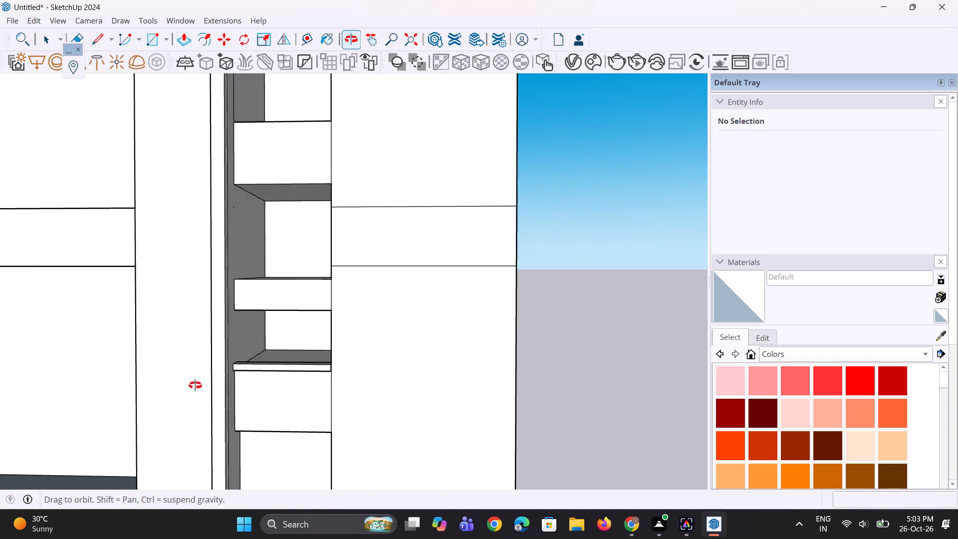
{"action": "middle_click_drag", "start_coordinate": [195, 385], "coordinate": [166, 384]}
{"action": "middle_click_drag", "start_coordinate": [217, 344], "coordinate": [281, 449]}
{"action": "scroll", "coordinate": [371, 459], "scroll_direction": "down", "scroll_amount": 5}
{"action": "middle_click_drag", "start_coordinate": [292, 328], "coordinate": [384, 223]}
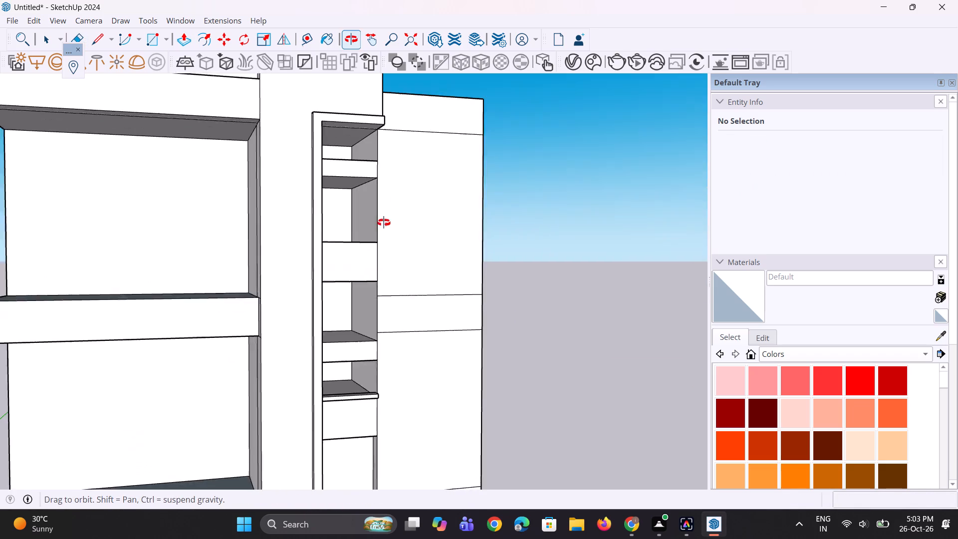
{"action": "middle_click_drag", "start_coordinate": [384, 223], "coordinate": [384, 222]}
{"action": "scroll", "coordinate": [382, 221], "scroll_direction": "up", "scroll_amount": 3}
{"action": "scroll", "coordinate": [345, 251], "scroll_direction": "down", "scroll_amount": 2}
{"action": "scroll", "coordinate": [351, 316], "scroll_direction": "down", "scroll_amount": 5}
{"action": "middle_click_drag", "start_coordinate": [357, 303], "coordinate": [337, 239]}
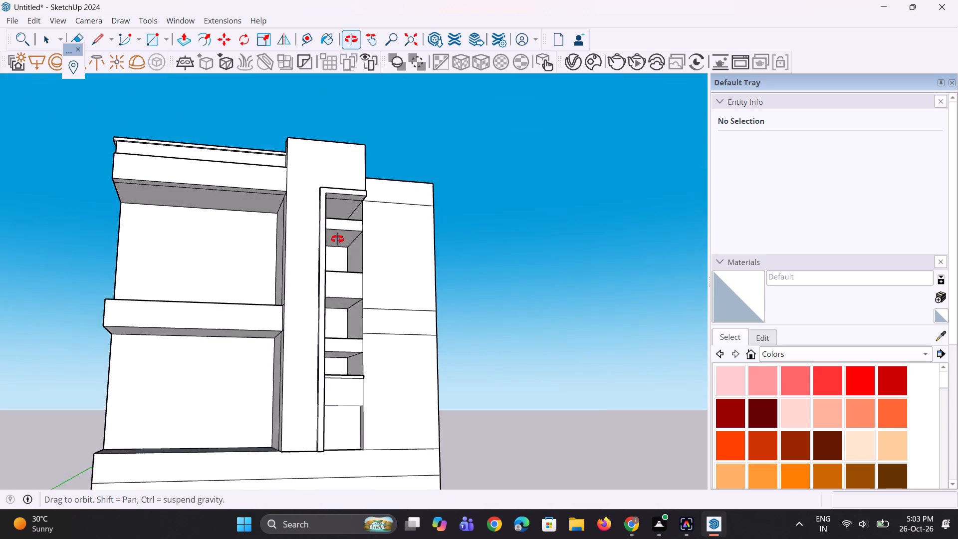
{"action": "middle_click_drag", "start_coordinate": [337, 239], "coordinate": [336, 233]}
{"action": "scroll", "coordinate": [337, 215], "scroll_direction": "up", "scroll_amount": 6}
{"action": "left_click_drag", "start_coordinate": [358, 193], "coordinate": [358, 201]}
{"action": "middle_click_drag", "start_coordinate": [361, 227], "coordinate": [304, 230]}
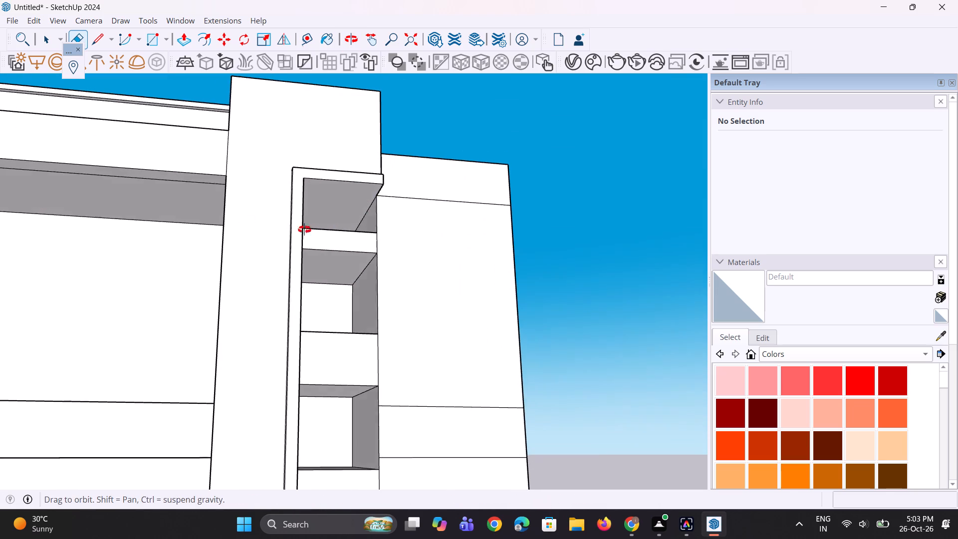
{"action": "middle_click_drag", "start_coordinate": [304, 230], "coordinate": [216, 233]}
{"action": "scroll", "coordinate": [247, 224], "scroll_direction": "up", "scroll_amount": 5}
{"action": "left_click", "coordinate": [274, 226]}
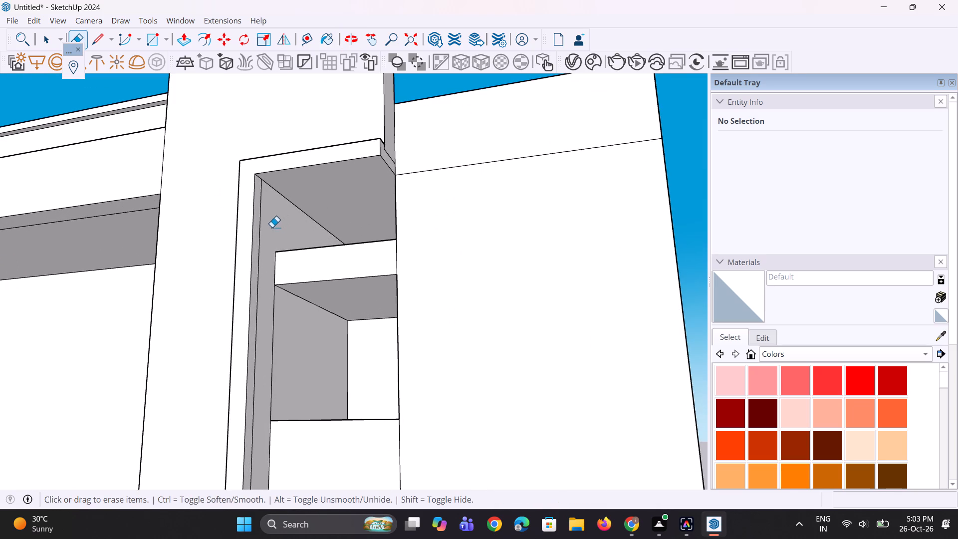
{"action": "left_click_drag", "start_coordinate": [263, 235], "coordinate": [259, 240]}
{"action": "left_click_drag", "start_coordinate": [270, 300], "coordinate": [275, 306]}
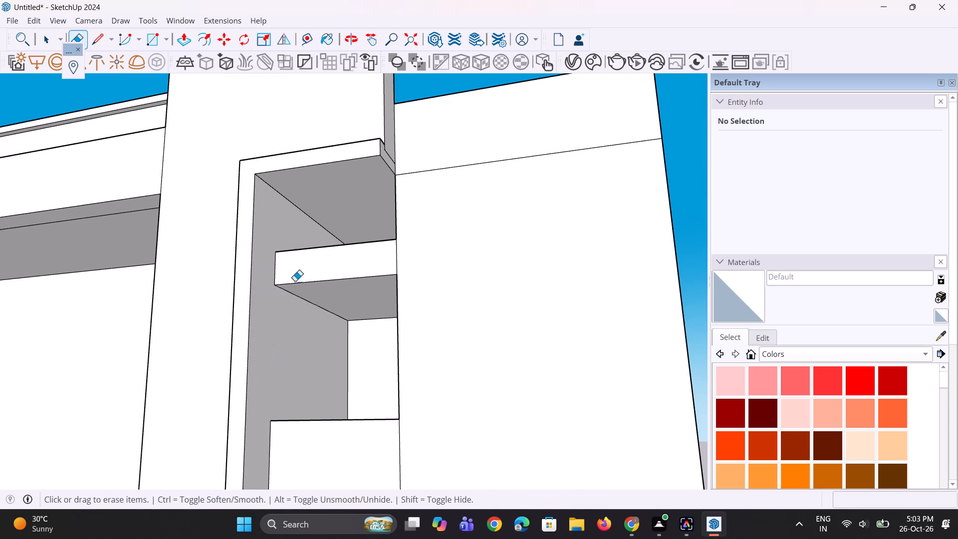
Examine the front facade and the stacked recess openings from several angles.
{"action": "scroll", "coordinate": [297, 265], "scroll_direction": "down", "scroll_amount": 11}
{"action": "middle_click_drag", "start_coordinate": [271, 357], "coordinate": [334, 443]}
{"action": "scroll", "coordinate": [332, 383], "scroll_direction": "down", "scroll_amount": 5}
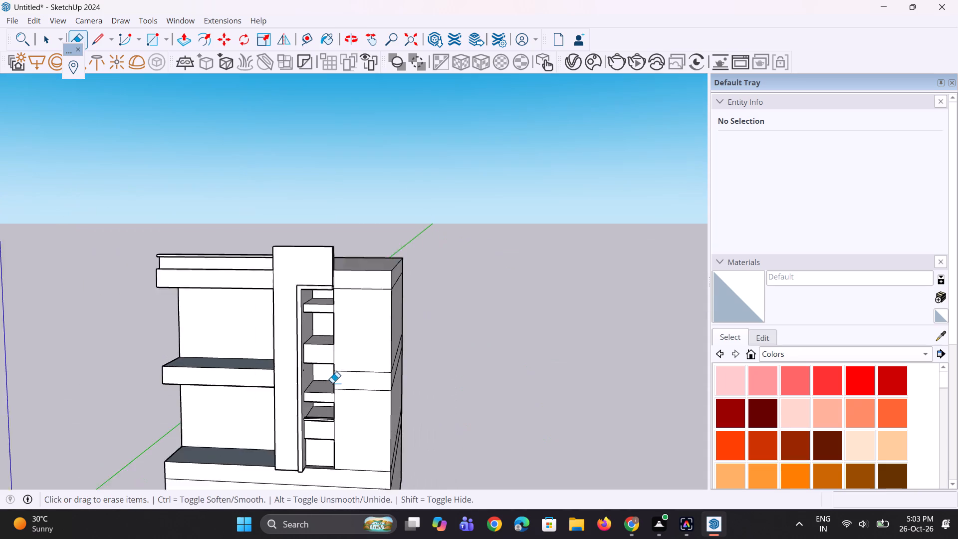
{"action": "scroll", "coordinate": [332, 383], "scroll_direction": "down", "scroll_amount": 1}
{"action": "middle_click_drag", "start_coordinate": [336, 382], "coordinate": [345, 345]}
{"action": "scroll", "coordinate": [390, 369], "scroll_direction": "up", "scroll_amount": 2}
{"action": "middle_click_drag", "start_coordinate": [389, 368], "coordinate": [375, 369]}
{"action": "scroll", "coordinate": [329, 389], "scroll_direction": "up", "scroll_amount": 2}
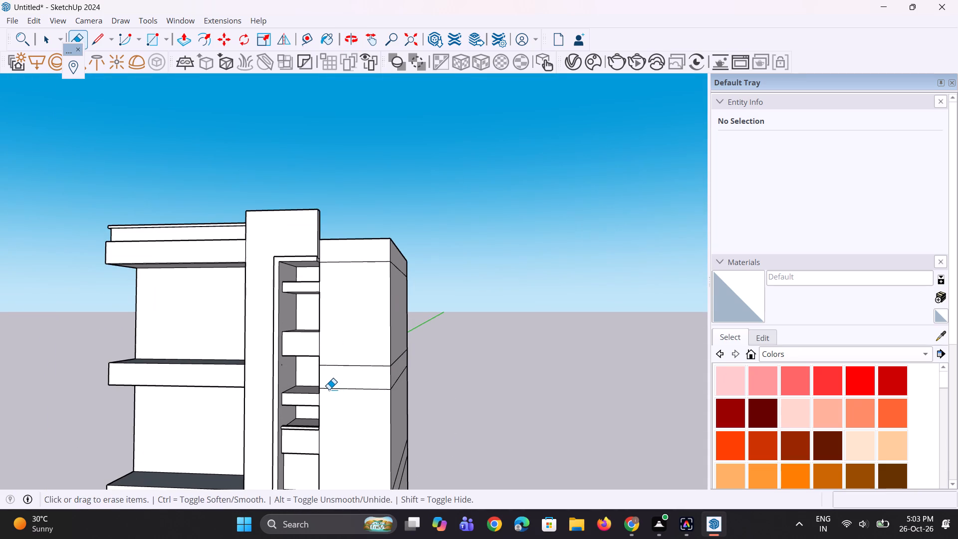
{"action": "scroll", "coordinate": [329, 389], "scroll_direction": "down", "scroll_amount": 4}
{"action": "middle_click_drag", "start_coordinate": [330, 389], "coordinate": [323, 402]}
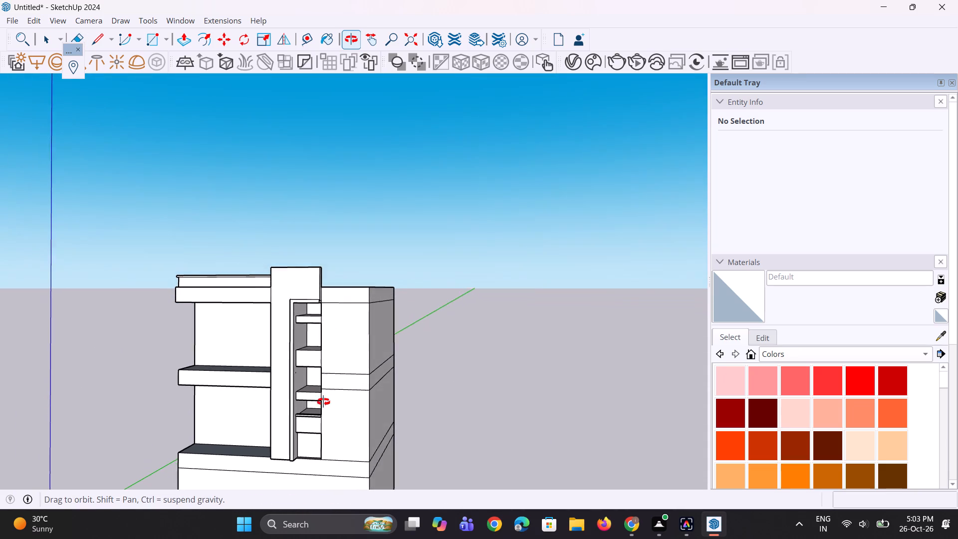
{"action": "middle_click_drag", "start_coordinate": [323, 402], "coordinate": [333, 406]}
Select the vertical edges along the recess's open side opposite the L-shaped trim and copy them about 1' 3 5/8" across the adjoining wall.
{"action": "scroll", "coordinate": [334, 394], "scroll_direction": "up", "scroll_amount": 2}
{"action": "key", "text": "space"}
{"action": "key", "text": "space"}
{"action": "left_click", "coordinate": [321, 348]}
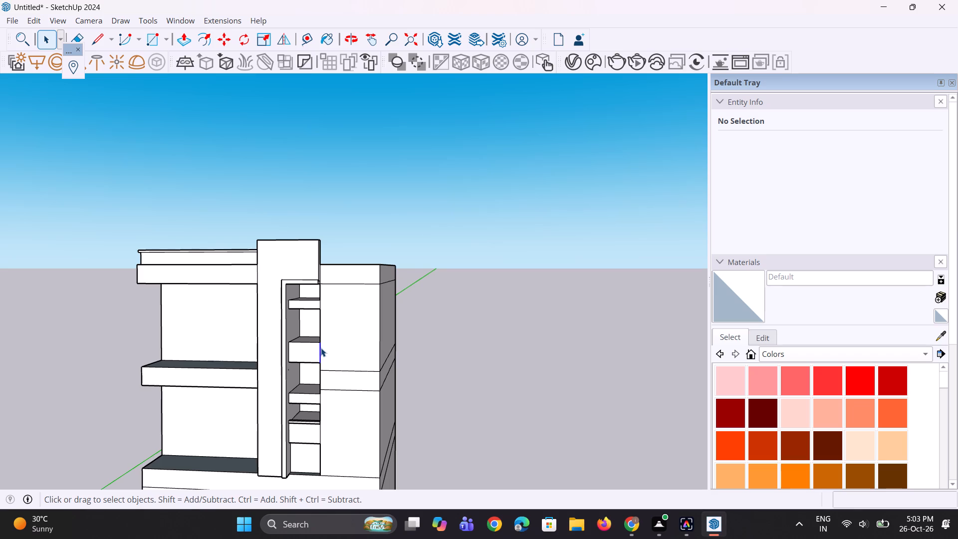
{"action": "scroll", "coordinate": [324, 342], "scroll_direction": "up", "scroll_amount": 5}
{"action": "left_click", "coordinate": [319, 320], "text": "ctrl"}
{"action": "scroll", "coordinate": [320, 291], "scroll_direction": "up", "scroll_amount": 3, "text": "ctrl"}
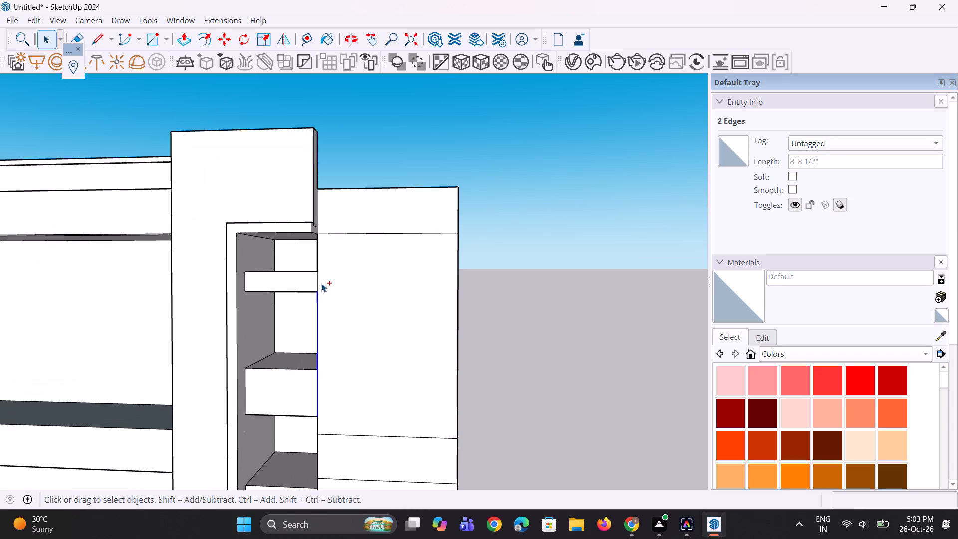
{"action": "scroll", "coordinate": [318, 280], "scroll_direction": "up", "scroll_amount": 1, "text": "ctrl"}
{"action": "left_click", "coordinate": [318, 280], "text": "ctrl"}
{"action": "left_click", "coordinate": [317, 268], "text": "ctrl"}
{"action": "scroll", "coordinate": [316, 251], "scroll_direction": "down", "scroll_amount": 5}
{"action": "scroll", "coordinate": [326, 371], "scroll_direction": "up", "scroll_amount": 7}
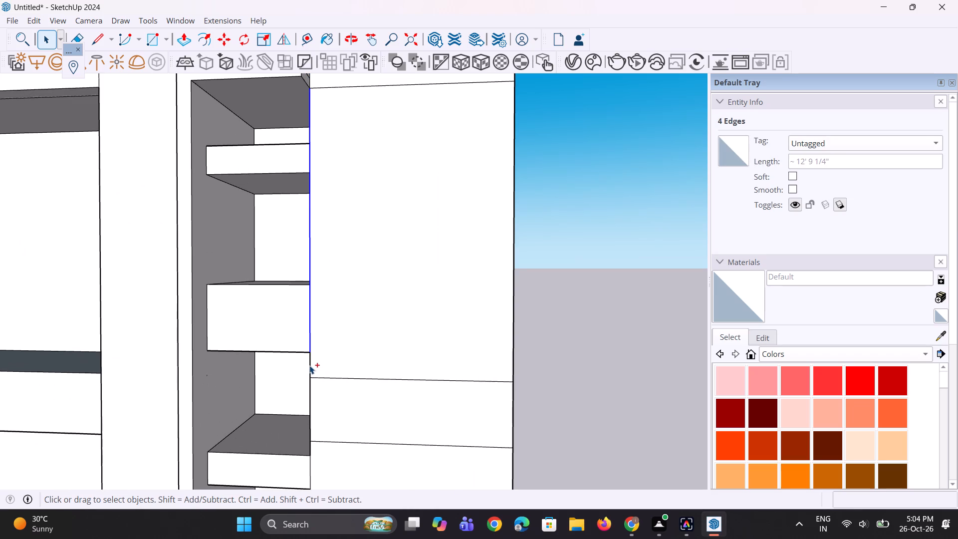
{"action": "left_click", "coordinate": [309, 365], "text": "ctrl"}
{"action": "scroll", "coordinate": [310, 366], "scroll_direction": "down", "scroll_amount": 3}
{"action": "scroll", "coordinate": [301, 394], "scroll_direction": "up", "scroll_amount": 7}
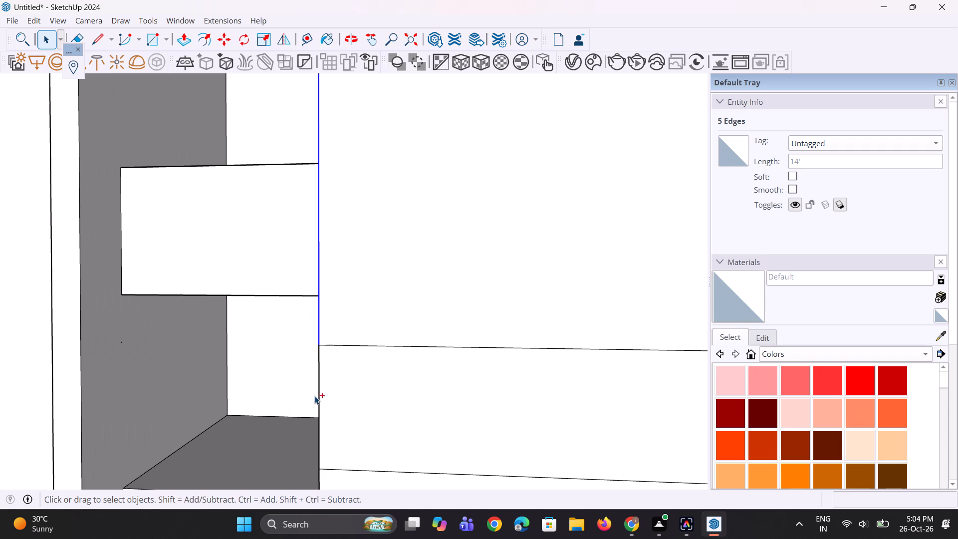
{"action": "left_click", "coordinate": [319, 394], "text": "ctrl"}
{"action": "scroll", "coordinate": [312, 342], "scroll_direction": "down", "scroll_amount": 7}
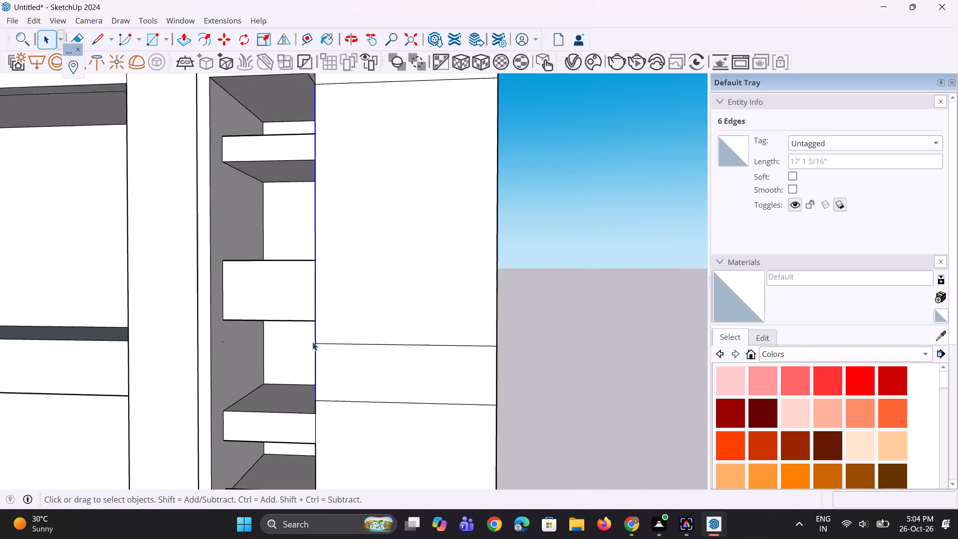
{"action": "scroll", "coordinate": [312, 342], "scroll_direction": "down", "scroll_amount": 2}
{"action": "scroll", "coordinate": [309, 409], "scroll_direction": "up", "scroll_amount": 6}
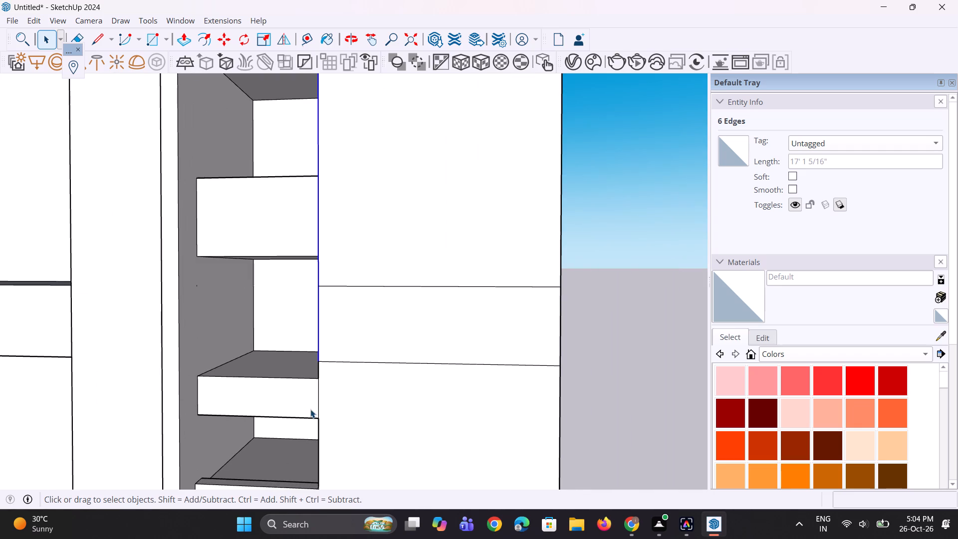
{"action": "scroll", "coordinate": [312, 428], "scroll_direction": "up", "scroll_amount": 3}
{"action": "left_click", "coordinate": [323, 396], "text": "ctrl"}
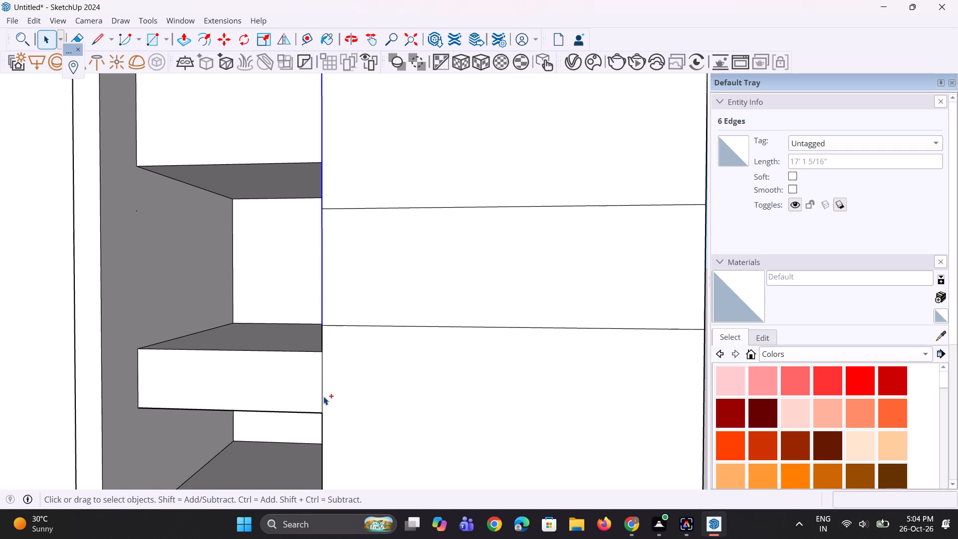
{"action": "left_click", "coordinate": [322, 437], "text": "ctrl"}
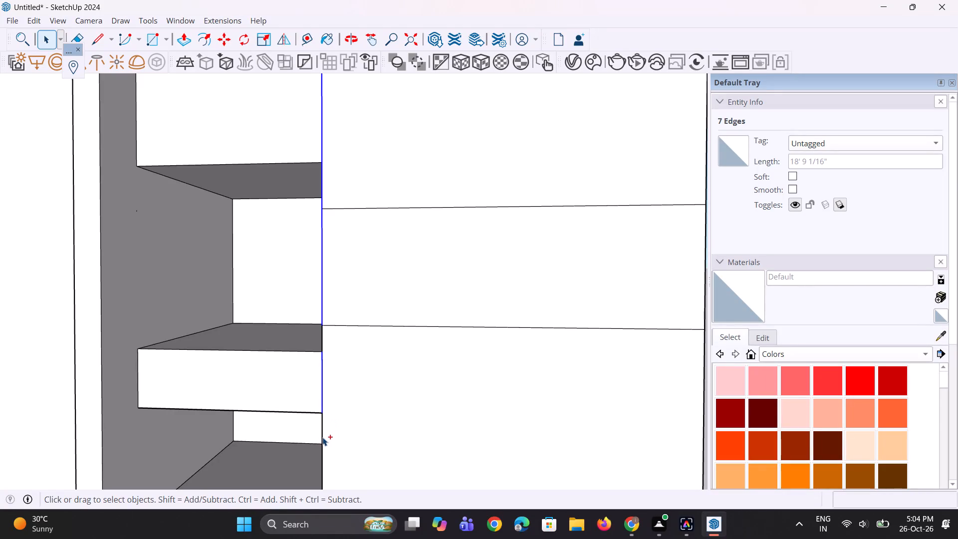
{"action": "scroll", "coordinate": [334, 353], "scroll_direction": "down", "scroll_amount": 15}
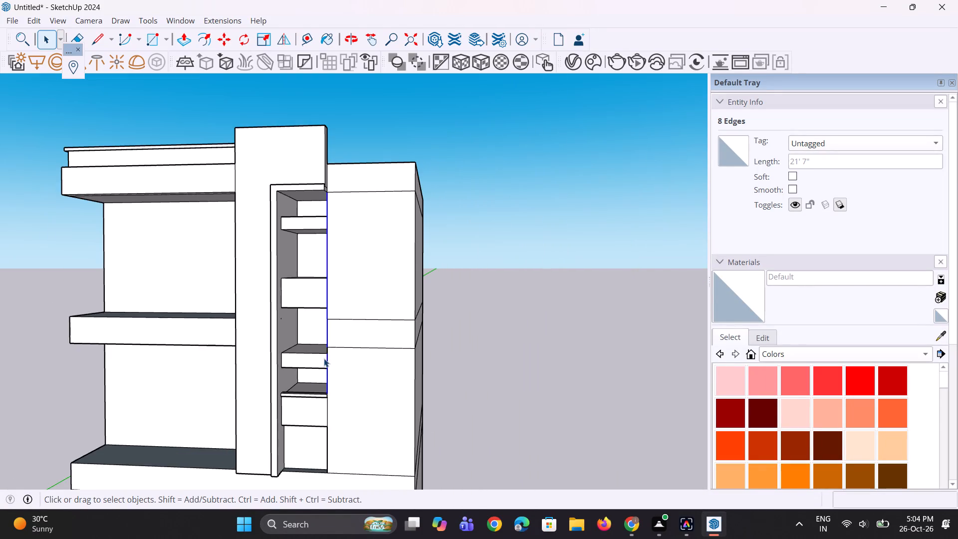
{"action": "scroll", "coordinate": [323, 358], "scroll_direction": "down", "scroll_amount": 4}
{"action": "scroll", "coordinate": [327, 432], "scroll_direction": "up", "scroll_amount": 14}
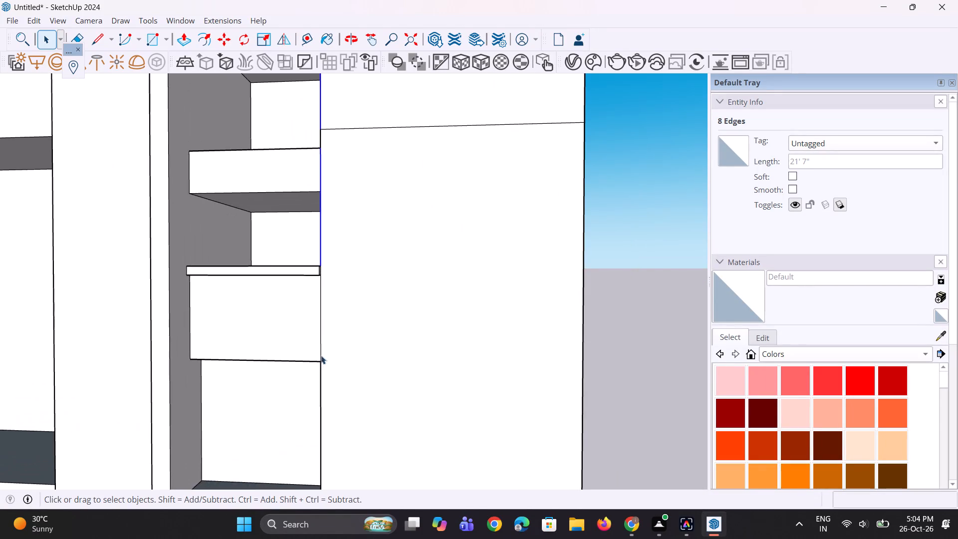
{"action": "scroll", "coordinate": [317, 339], "scroll_direction": "up", "scroll_amount": 4}
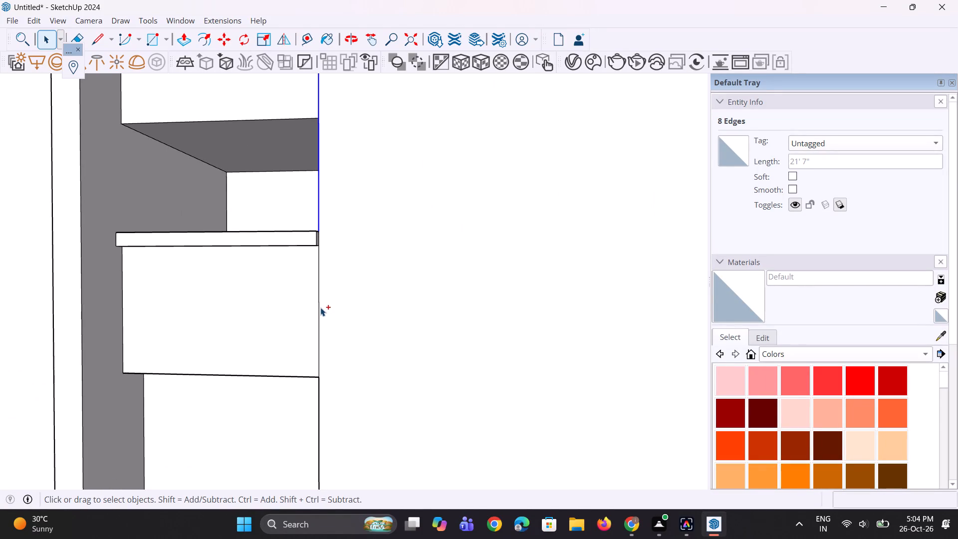
{"action": "left_click", "coordinate": [319, 306], "text": "ctrl"}
{"action": "left_click", "coordinate": [320, 393], "text": "ctrl"}
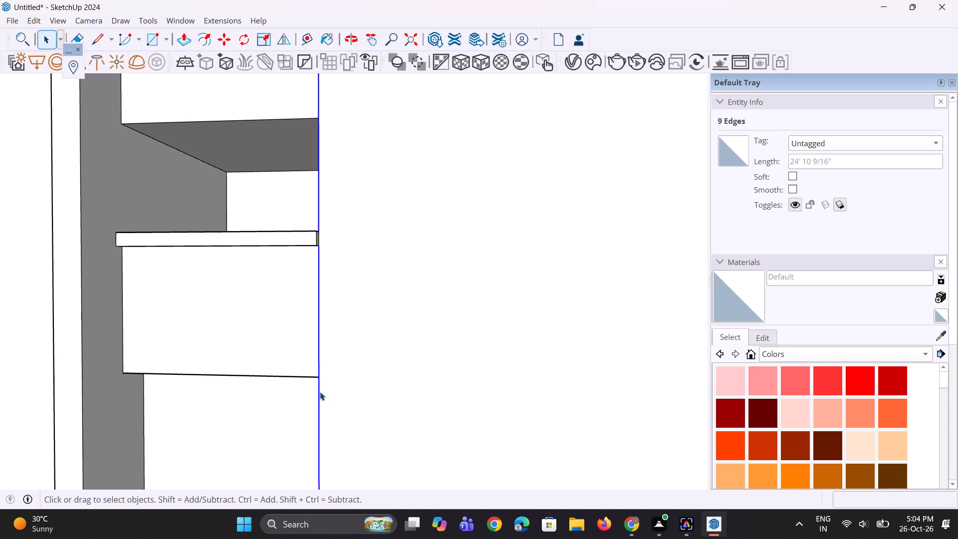
{"action": "scroll", "coordinate": [319, 374], "scroll_direction": "down", "scroll_amount": 17}
{"action": "scroll", "coordinate": [283, 420], "scroll_direction": "up", "scroll_amount": 1}
{"action": "middle_click_drag", "start_coordinate": [285, 420], "coordinate": [326, 405]}
{"action": "scroll", "coordinate": [304, 437], "scroll_direction": "up", "scroll_amount": 8}
{"action": "key", "text": "m"}
{"action": "scroll", "coordinate": [304, 435], "scroll_direction": "up", "scroll_amount": 5}
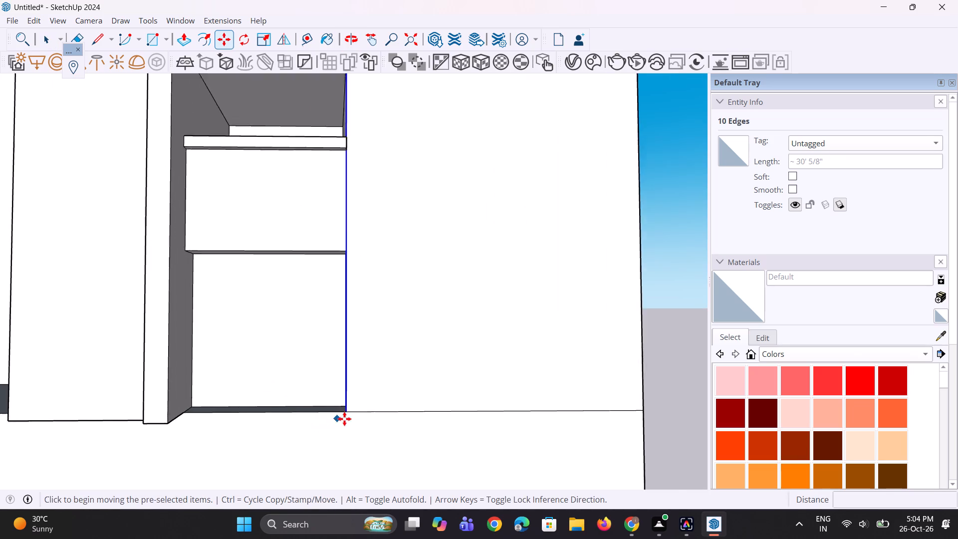
{"action": "scroll", "coordinate": [349, 410], "scroll_direction": "up", "scroll_amount": 1}
{"action": "left_click", "coordinate": [348, 410]}
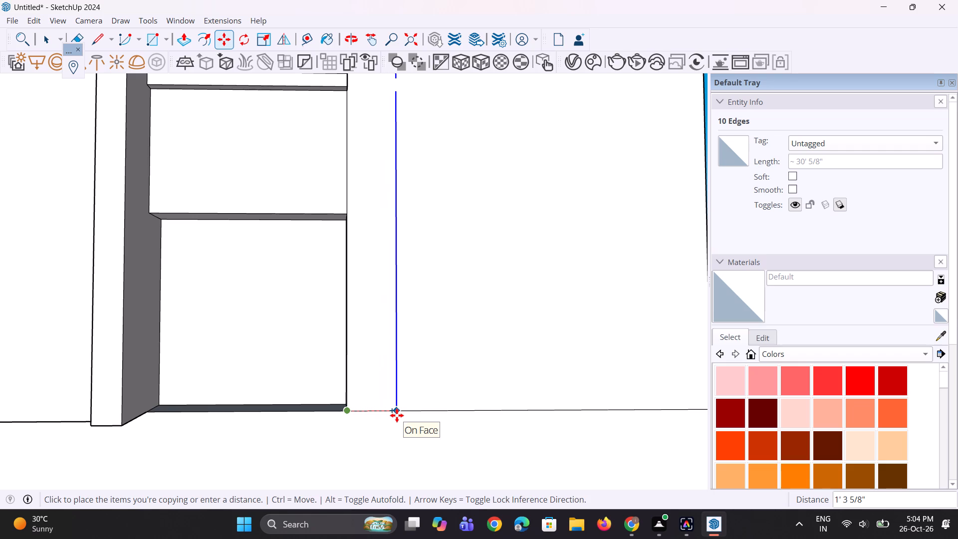
{"action": "left_click", "coordinate": [397, 415]}
Erase the two middle floor-band line segments crossing the narrow strip between the recess and the copied vertical line.
{"action": "scroll", "coordinate": [325, 430], "scroll_direction": "down", "scroll_amount": 7}
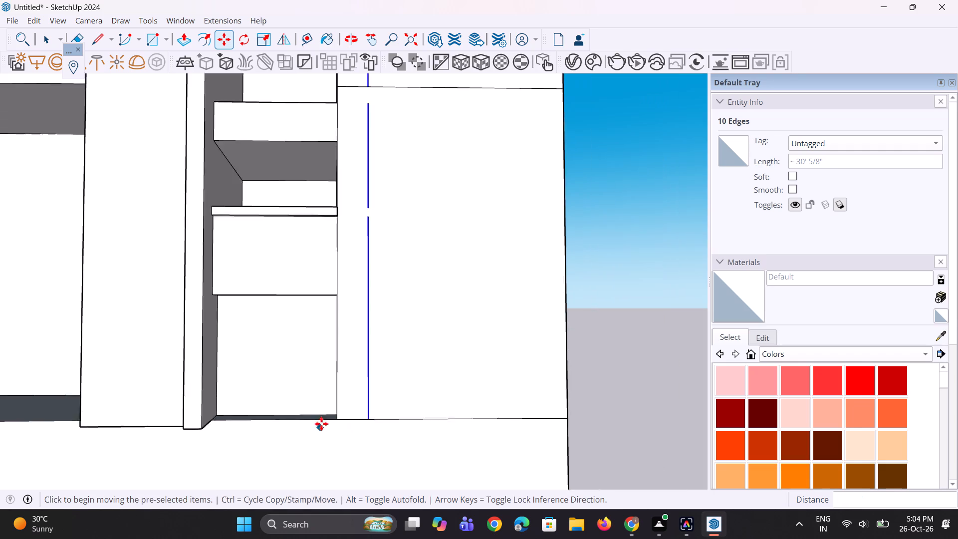
{"action": "scroll", "coordinate": [321, 424], "scroll_direction": "down", "scroll_amount": 4}
{"action": "middle_click_drag", "start_coordinate": [371, 407], "coordinate": [353, 414]}
{"action": "scroll", "coordinate": [350, 417], "scroll_direction": "down", "scroll_amount": 5}
{"action": "scroll", "coordinate": [362, 278], "scroll_direction": "up", "scroll_amount": 5}
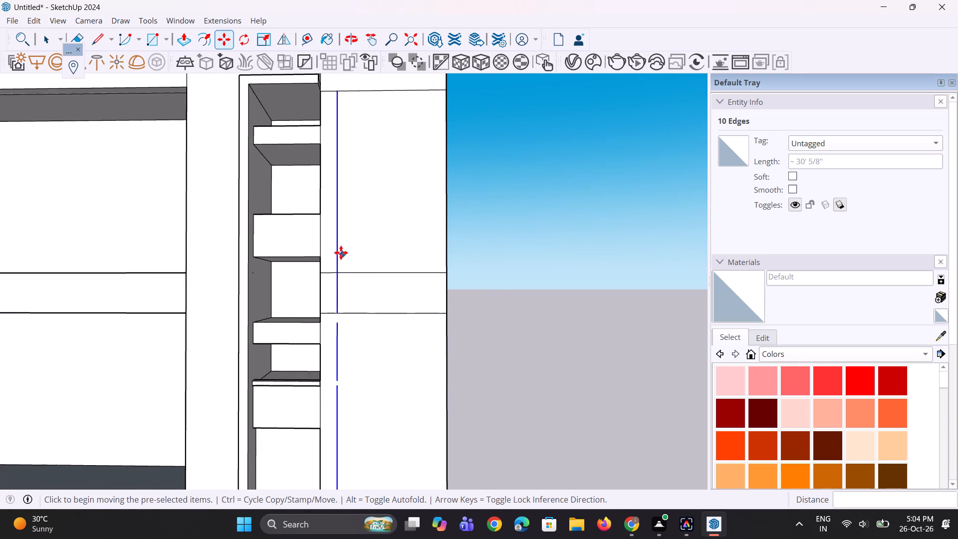
{"action": "scroll", "coordinate": [341, 253], "scroll_direction": "up", "scroll_amount": 11}
{"action": "key", "text": "space"}
{"action": "key", "text": "e"}
{"action": "left_click_drag", "start_coordinate": [327, 279], "coordinate": [333, 326]}
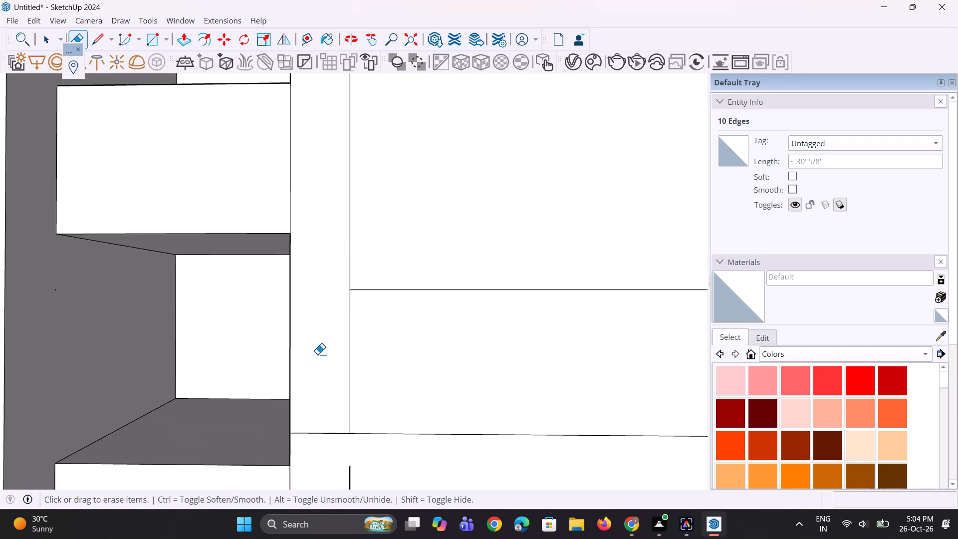
{"action": "left_click_drag", "start_coordinate": [320, 396], "coordinate": [324, 447]}
Draw a short vertical line closing the gap in the copied line just below the middle floor band.
{"action": "scroll", "coordinate": [308, 332], "scroll_direction": "down", "scroll_amount": 5}
{"action": "scroll", "coordinate": [342, 464], "scroll_direction": "up", "scroll_amount": 6}
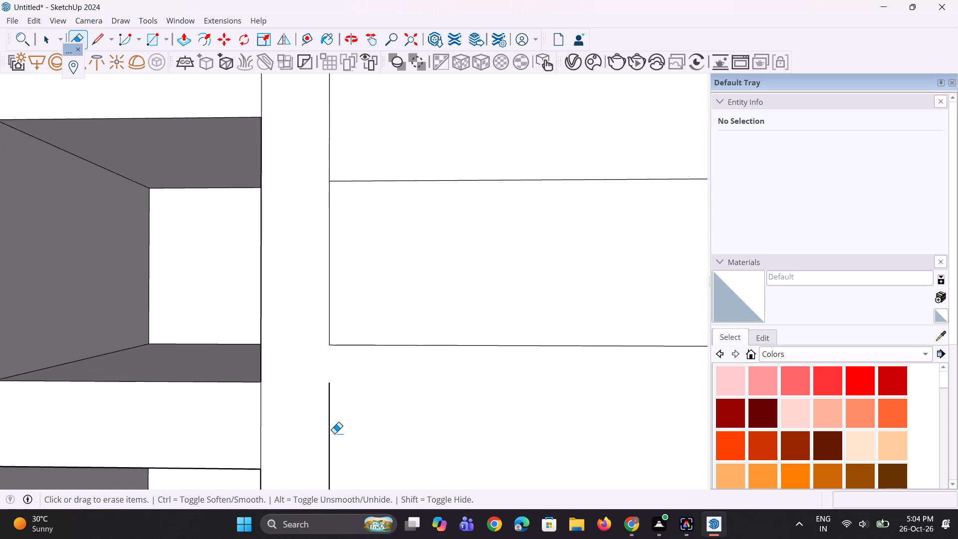
{"action": "key", "text": "l"}
{"action": "scroll", "coordinate": [311, 397], "scroll_direction": "up", "scroll_amount": 2}
{"action": "scroll", "coordinate": [345, 337], "scroll_direction": "up", "scroll_amount": 1}
{"action": "left_click", "coordinate": [333, 331]}
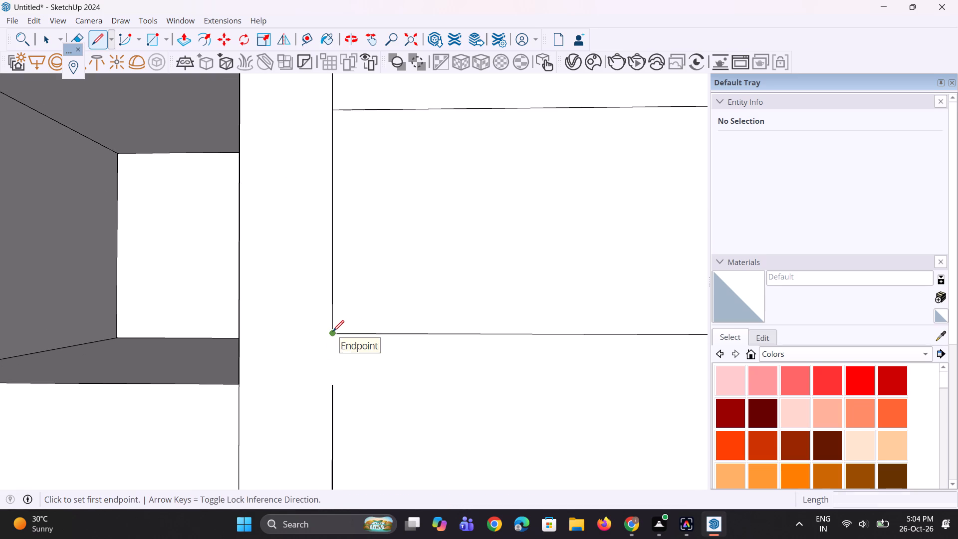
{"action": "left_click", "coordinate": [334, 389]}
{"action": "scroll", "coordinate": [335, 336], "scroll_direction": "down", "scroll_amount": 9}
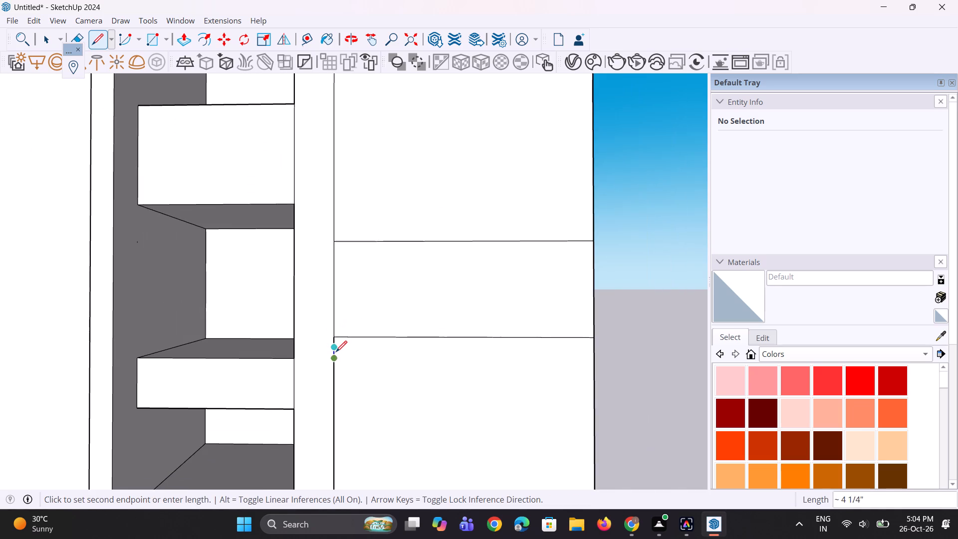
{"action": "key", "text": "space"}
Draw a vertical line about 4 3/16" long closing the remaining gap in the copied line, level with the projecting sill.
{"action": "scroll", "coordinate": [326, 370], "scroll_direction": "up", "scroll_amount": 7}
{"action": "scroll", "coordinate": [321, 308], "scroll_direction": "down", "scroll_amount": 11}
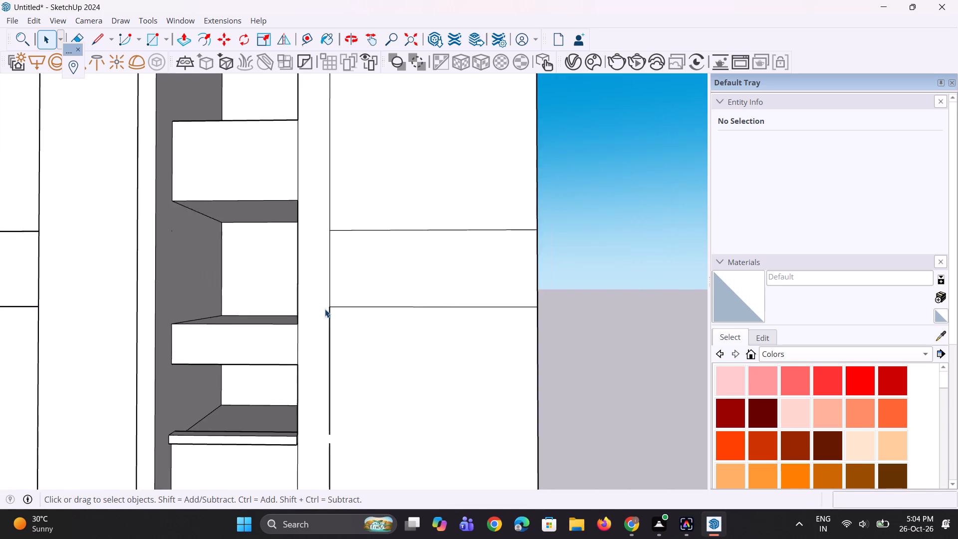
{"action": "scroll", "coordinate": [325, 309], "scroll_direction": "down", "scroll_amount": 4}
{"action": "scroll", "coordinate": [334, 442], "scroll_direction": "up", "scroll_amount": 11}
{"action": "key", "text": "l"}
{"action": "scroll", "coordinate": [323, 399], "scroll_direction": "up", "scroll_amount": 4}
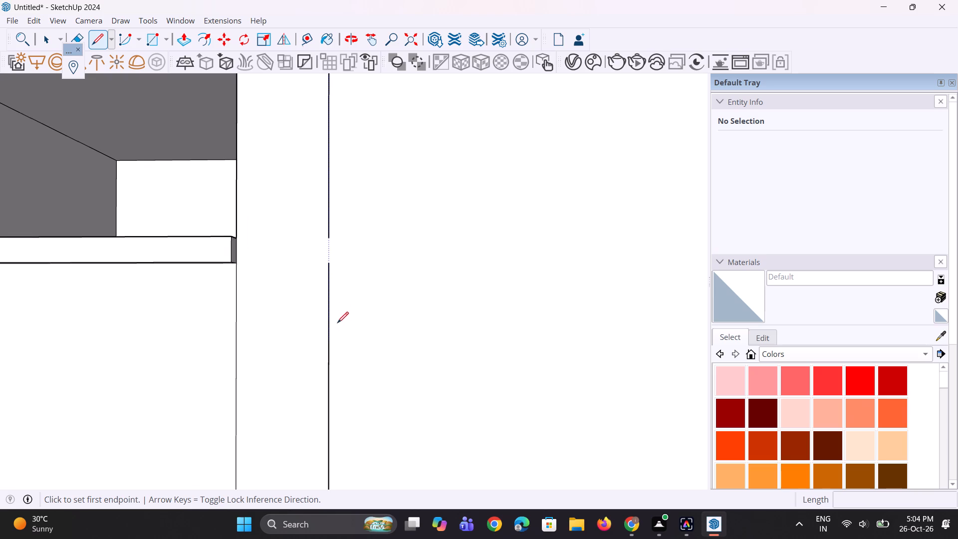
{"action": "scroll", "coordinate": [311, 183], "scroll_direction": "up", "scroll_amount": 1}
{"action": "scroll", "coordinate": [328, 244], "scroll_direction": "up", "scroll_amount": 3}
{"action": "left_click", "coordinate": [333, 242]}
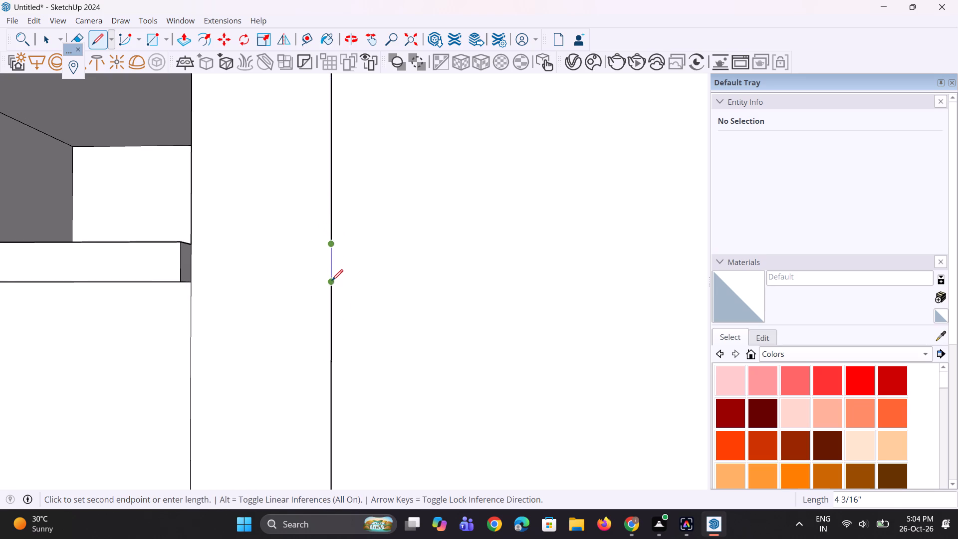
{"action": "left_click", "coordinate": [332, 282]}
{"action": "scroll", "coordinate": [335, 304], "scroll_direction": "down", "scroll_amount": 16}
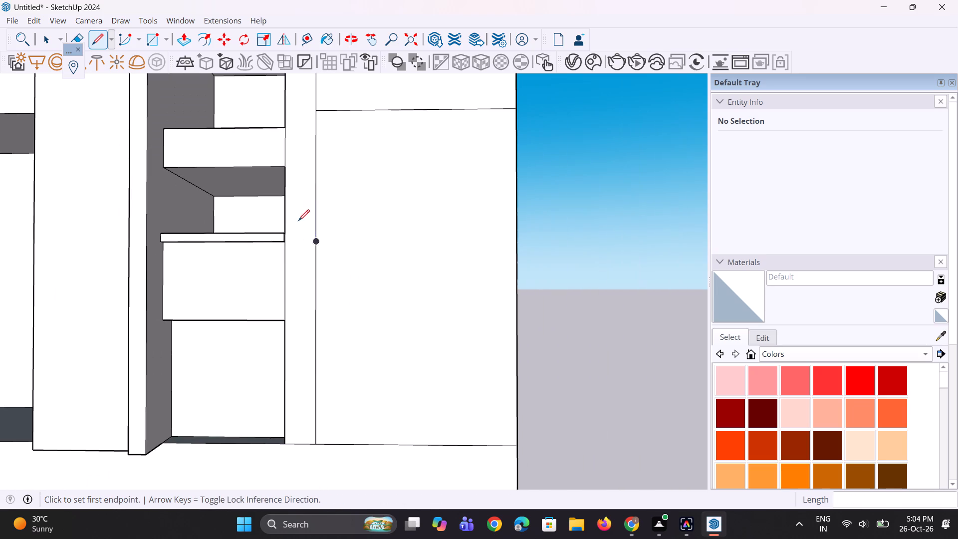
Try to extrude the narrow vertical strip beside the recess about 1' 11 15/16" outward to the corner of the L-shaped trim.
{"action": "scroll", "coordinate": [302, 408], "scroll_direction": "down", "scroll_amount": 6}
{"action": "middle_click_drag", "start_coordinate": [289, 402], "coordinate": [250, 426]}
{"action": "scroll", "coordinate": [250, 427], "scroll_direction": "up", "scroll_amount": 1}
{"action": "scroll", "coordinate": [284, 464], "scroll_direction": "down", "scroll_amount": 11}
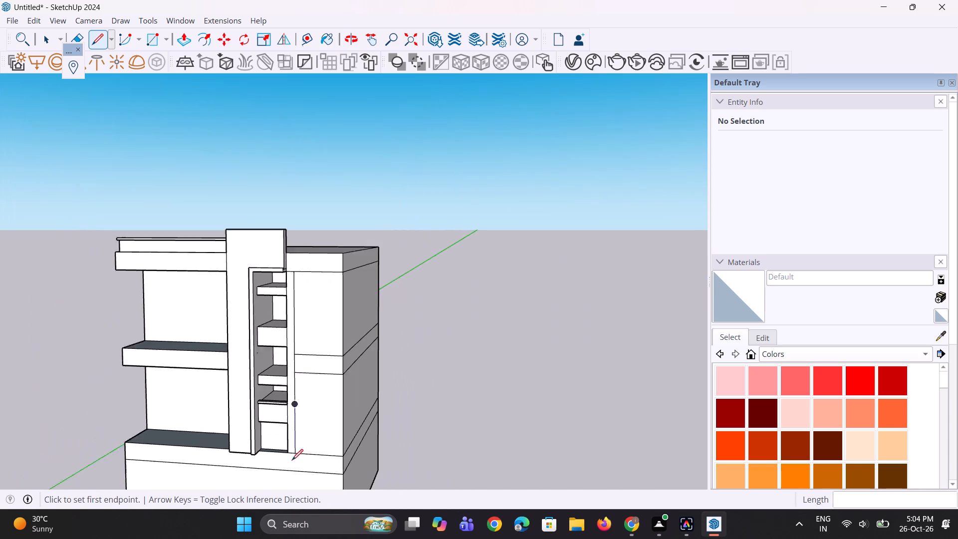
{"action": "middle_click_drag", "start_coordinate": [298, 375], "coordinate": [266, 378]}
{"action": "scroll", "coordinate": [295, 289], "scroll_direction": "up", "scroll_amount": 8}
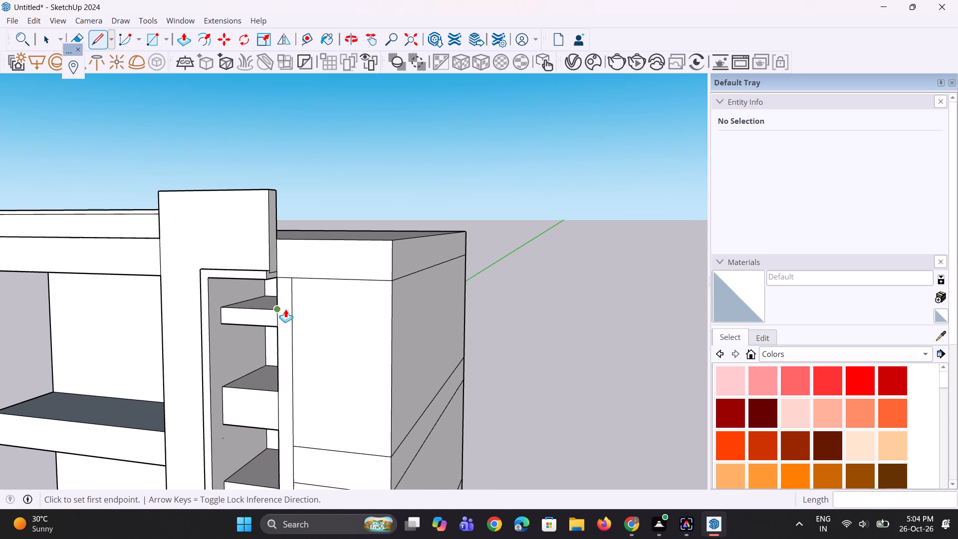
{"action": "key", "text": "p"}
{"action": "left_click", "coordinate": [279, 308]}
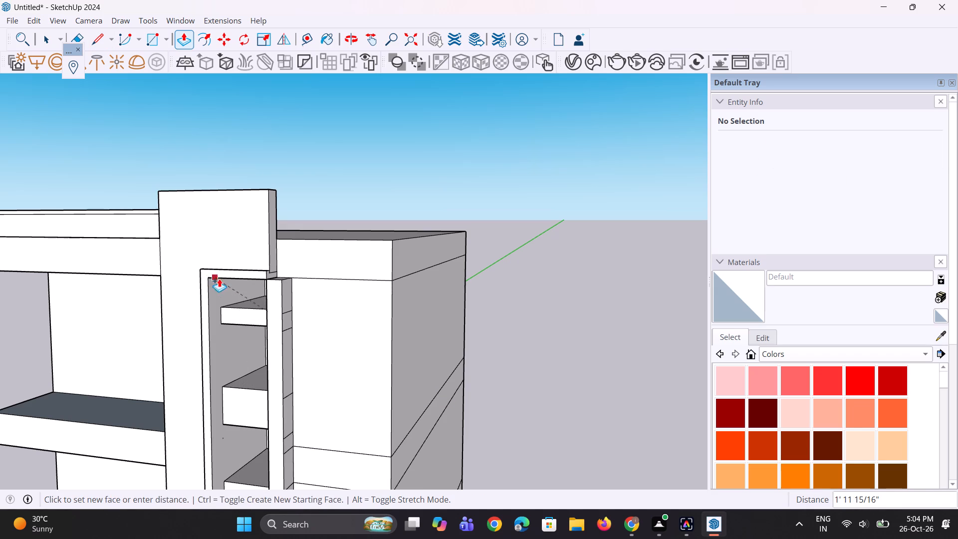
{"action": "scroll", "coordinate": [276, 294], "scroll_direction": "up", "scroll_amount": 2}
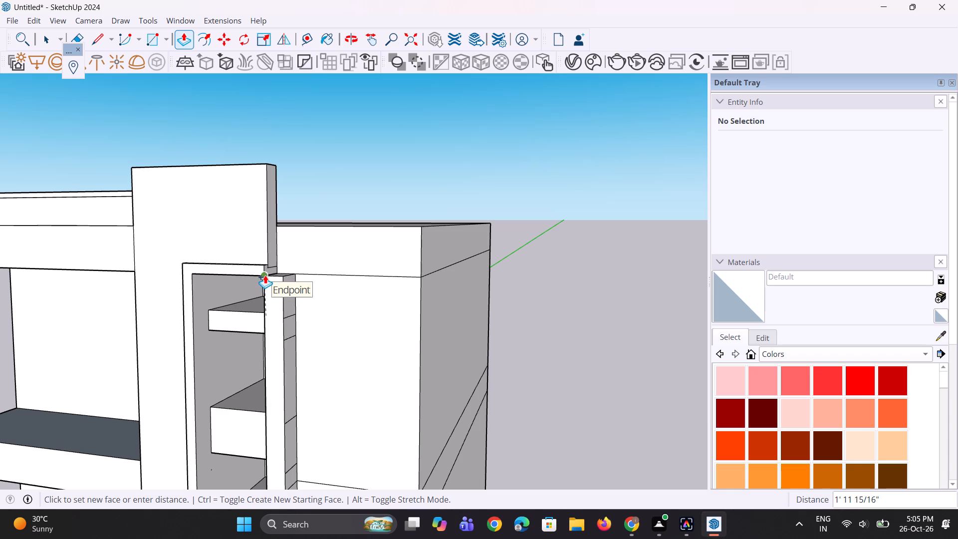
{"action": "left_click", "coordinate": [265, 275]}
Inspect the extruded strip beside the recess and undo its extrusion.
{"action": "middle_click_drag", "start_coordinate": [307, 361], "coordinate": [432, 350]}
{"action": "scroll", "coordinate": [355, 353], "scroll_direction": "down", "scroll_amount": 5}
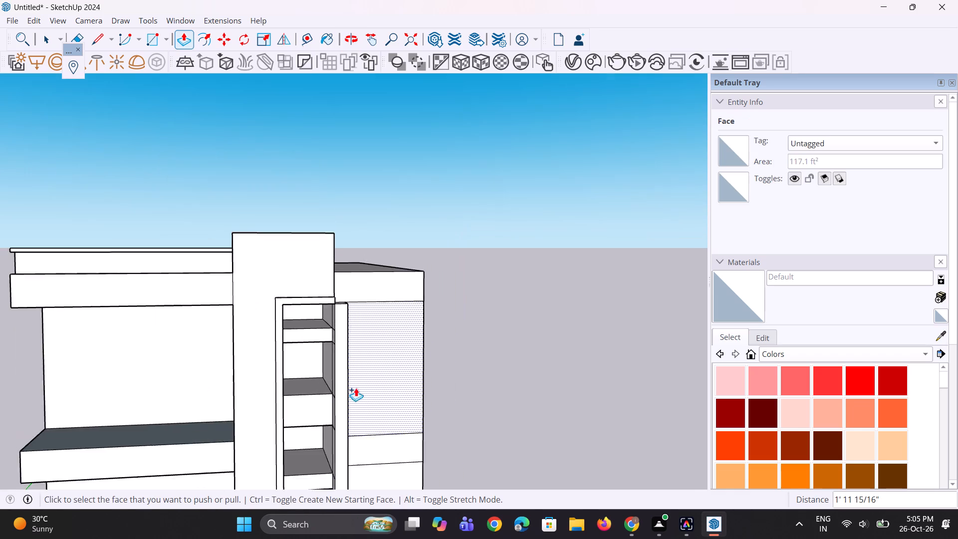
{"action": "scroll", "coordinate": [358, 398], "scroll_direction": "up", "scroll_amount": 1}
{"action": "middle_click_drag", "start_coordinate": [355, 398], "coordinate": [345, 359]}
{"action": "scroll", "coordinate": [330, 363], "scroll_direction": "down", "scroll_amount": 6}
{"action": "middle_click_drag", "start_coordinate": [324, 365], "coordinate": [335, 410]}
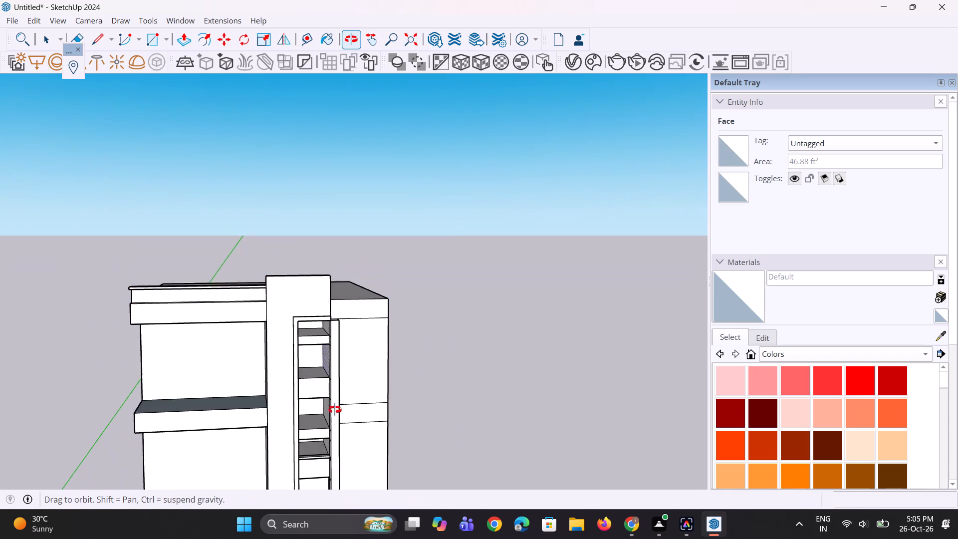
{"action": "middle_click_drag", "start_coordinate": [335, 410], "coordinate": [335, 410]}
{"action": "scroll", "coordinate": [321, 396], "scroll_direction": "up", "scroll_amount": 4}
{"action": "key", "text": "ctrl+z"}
Pull the narrow strip beside the recess outward about 1' 5 9/16" and push its front face back about 9 7/8".
{"action": "scroll", "coordinate": [343, 403], "scroll_direction": "up", "scroll_amount": 6, "text": "ctrl"}
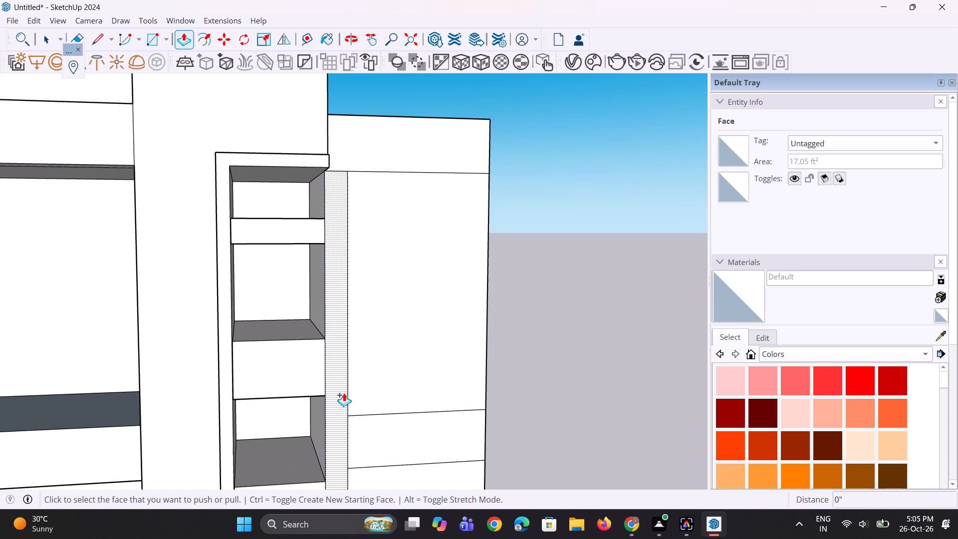
{"action": "left_click", "coordinate": [344, 392]}
{"action": "left_click", "coordinate": [346, 399]}
{"action": "middle_click_drag", "start_coordinate": [330, 396], "coordinate": [463, 407]}
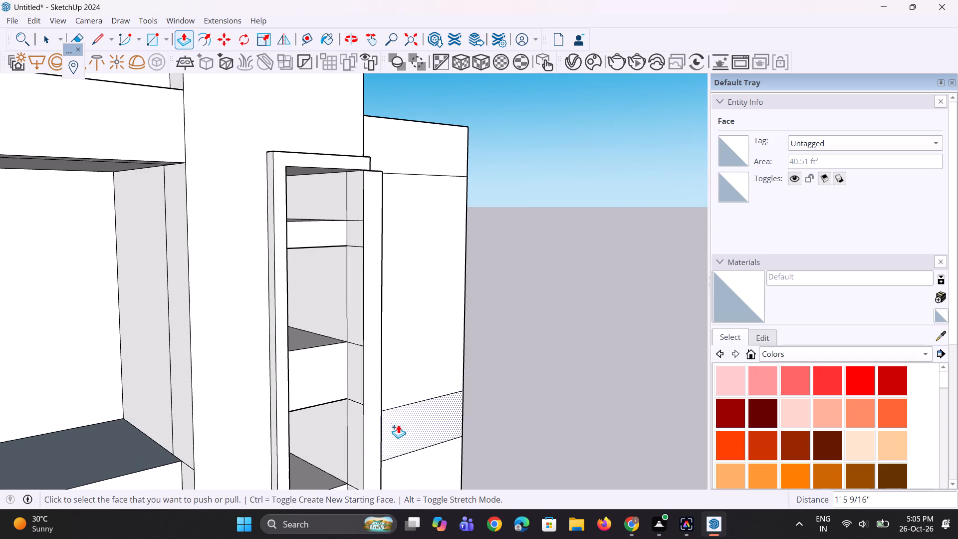
{"action": "scroll", "coordinate": [398, 425], "scroll_direction": "up", "scroll_amount": 2}
{"action": "left_click", "coordinate": [375, 417]}
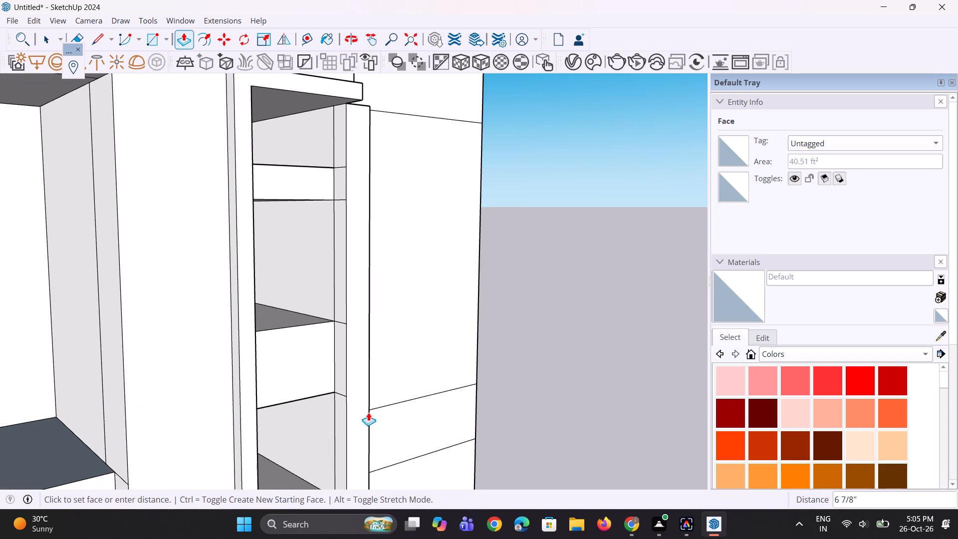
{"action": "left_click", "coordinate": [365, 410]}
{"action": "scroll", "coordinate": [272, 393], "scroll_direction": "down", "scroll_amount": 6}
{"action": "middle_click_drag", "start_coordinate": [281, 389], "coordinate": [174, 372]}
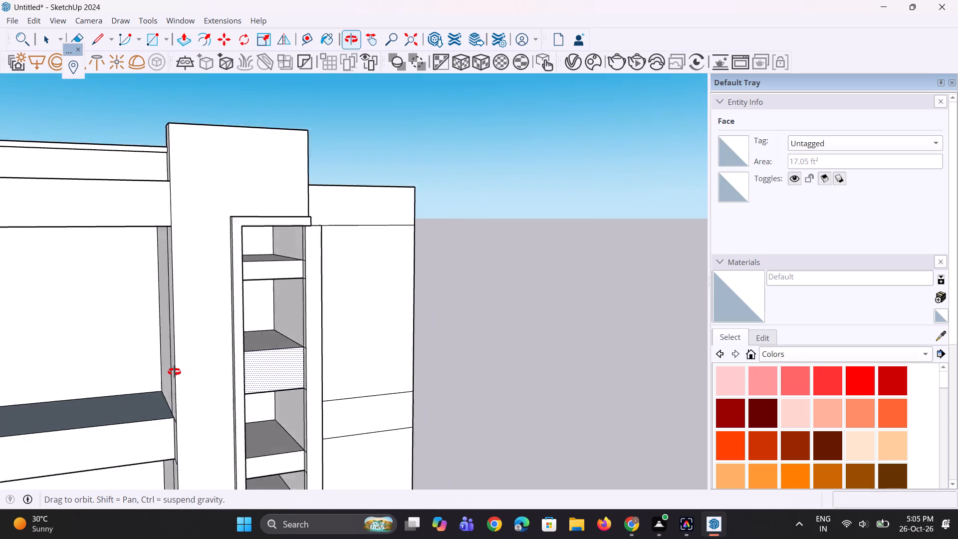
{"action": "middle_click_drag", "start_coordinate": [174, 372], "coordinate": [154, 357]}
{"action": "scroll", "coordinate": [149, 352], "scroll_direction": "up", "scroll_amount": 1}
{"action": "middle_click_drag", "start_coordinate": [303, 380], "coordinate": [64, 354]}
{"action": "scroll", "coordinate": [224, 356], "scroll_direction": "up", "scroll_amount": 2}
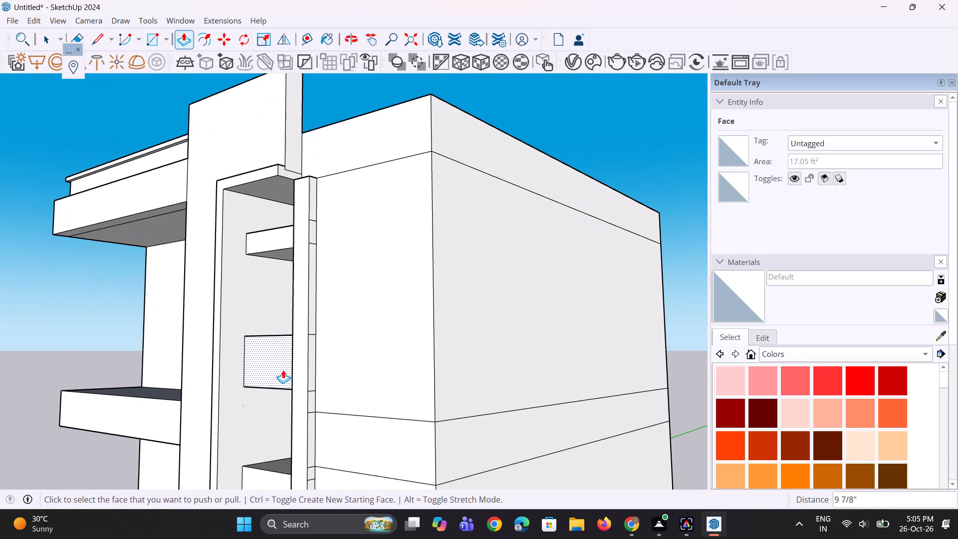
Pull the front faces of the two upper bands in the recess outward about 1' 11 15/16".
{"action": "left_click", "coordinate": [283, 370]}
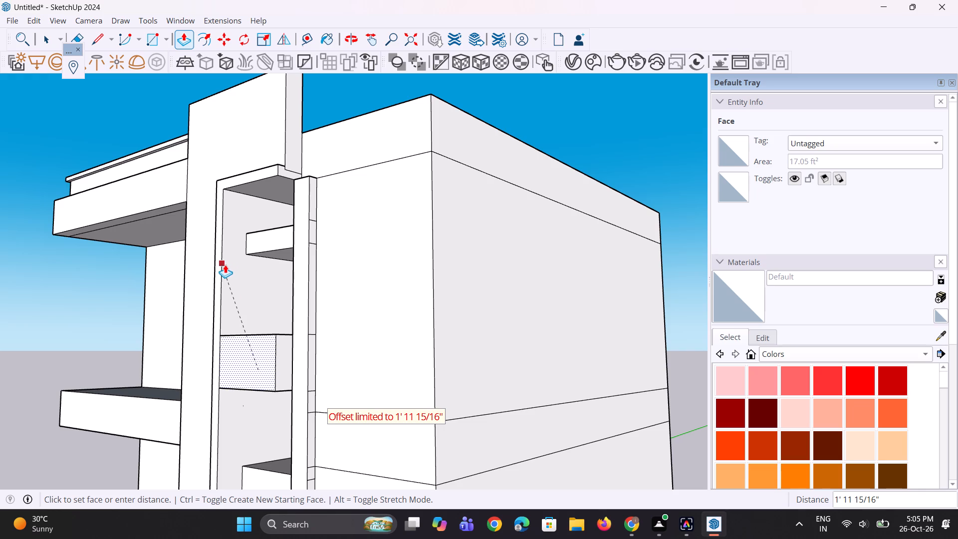
{"action": "left_click", "coordinate": [225, 265]}
{"action": "scroll", "coordinate": [253, 341], "scroll_direction": "up", "scroll_amount": 1}
{"action": "middle_click_drag", "start_coordinate": [269, 353], "coordinate": [368, 368]}
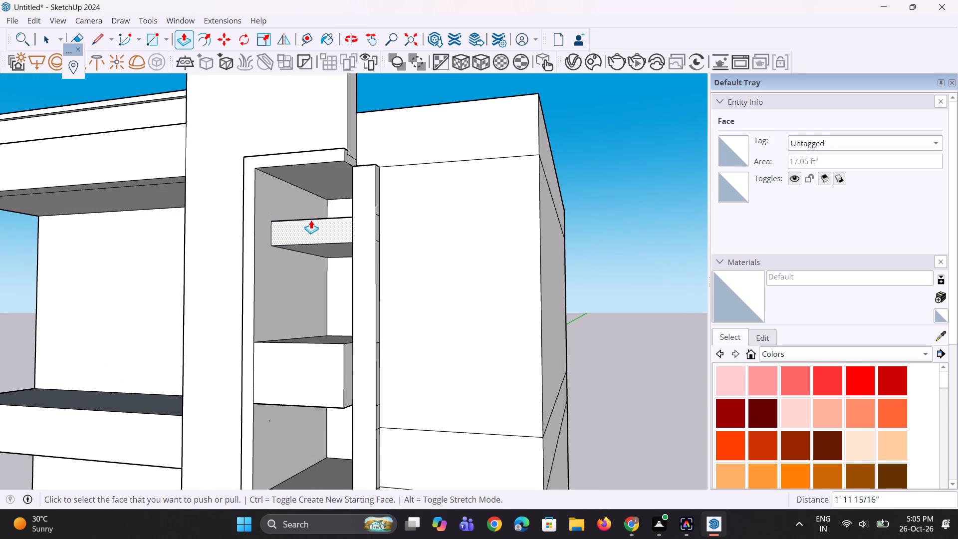
{"action": "double_click", "coordinate": [311, 233]}
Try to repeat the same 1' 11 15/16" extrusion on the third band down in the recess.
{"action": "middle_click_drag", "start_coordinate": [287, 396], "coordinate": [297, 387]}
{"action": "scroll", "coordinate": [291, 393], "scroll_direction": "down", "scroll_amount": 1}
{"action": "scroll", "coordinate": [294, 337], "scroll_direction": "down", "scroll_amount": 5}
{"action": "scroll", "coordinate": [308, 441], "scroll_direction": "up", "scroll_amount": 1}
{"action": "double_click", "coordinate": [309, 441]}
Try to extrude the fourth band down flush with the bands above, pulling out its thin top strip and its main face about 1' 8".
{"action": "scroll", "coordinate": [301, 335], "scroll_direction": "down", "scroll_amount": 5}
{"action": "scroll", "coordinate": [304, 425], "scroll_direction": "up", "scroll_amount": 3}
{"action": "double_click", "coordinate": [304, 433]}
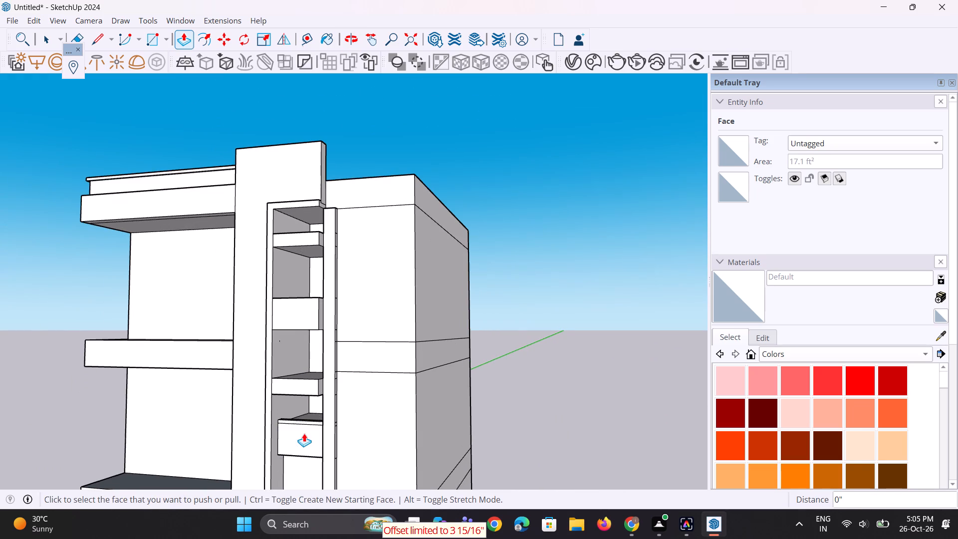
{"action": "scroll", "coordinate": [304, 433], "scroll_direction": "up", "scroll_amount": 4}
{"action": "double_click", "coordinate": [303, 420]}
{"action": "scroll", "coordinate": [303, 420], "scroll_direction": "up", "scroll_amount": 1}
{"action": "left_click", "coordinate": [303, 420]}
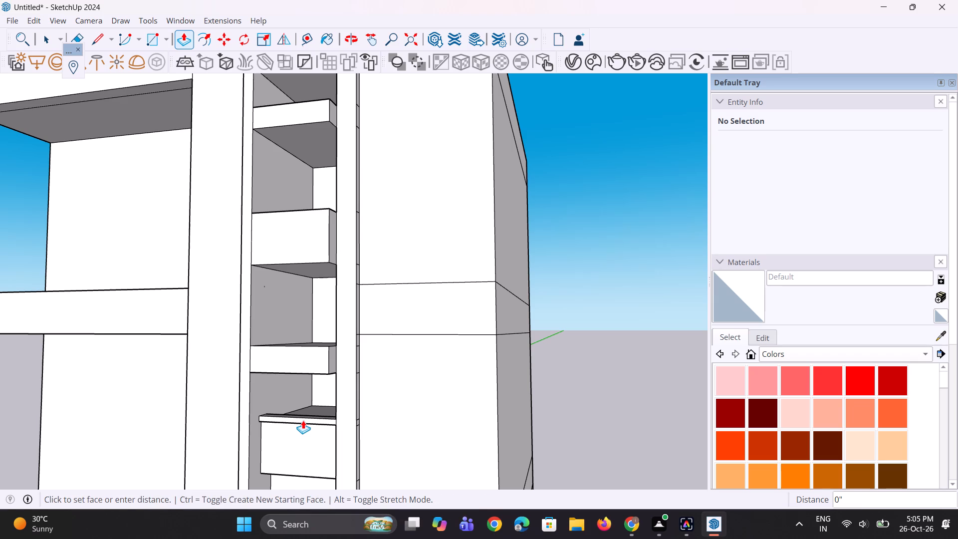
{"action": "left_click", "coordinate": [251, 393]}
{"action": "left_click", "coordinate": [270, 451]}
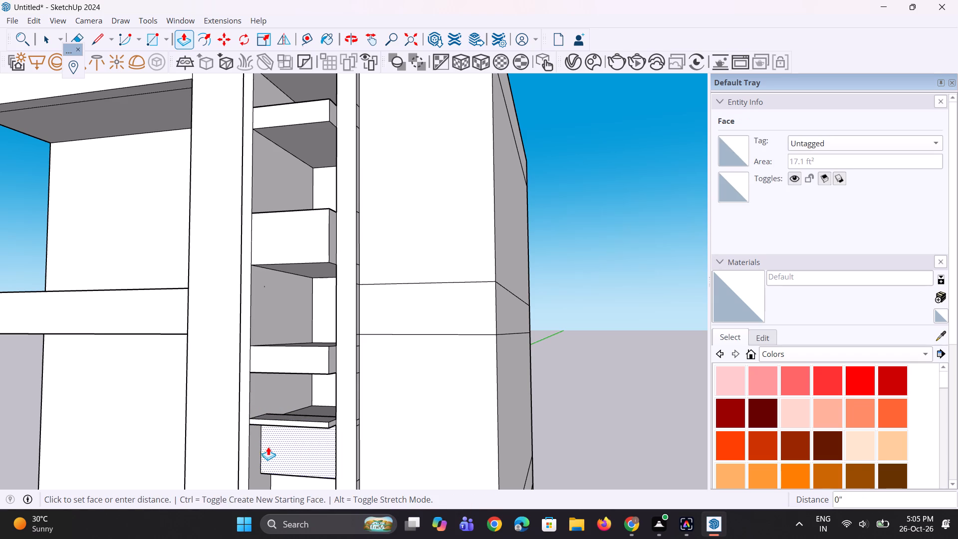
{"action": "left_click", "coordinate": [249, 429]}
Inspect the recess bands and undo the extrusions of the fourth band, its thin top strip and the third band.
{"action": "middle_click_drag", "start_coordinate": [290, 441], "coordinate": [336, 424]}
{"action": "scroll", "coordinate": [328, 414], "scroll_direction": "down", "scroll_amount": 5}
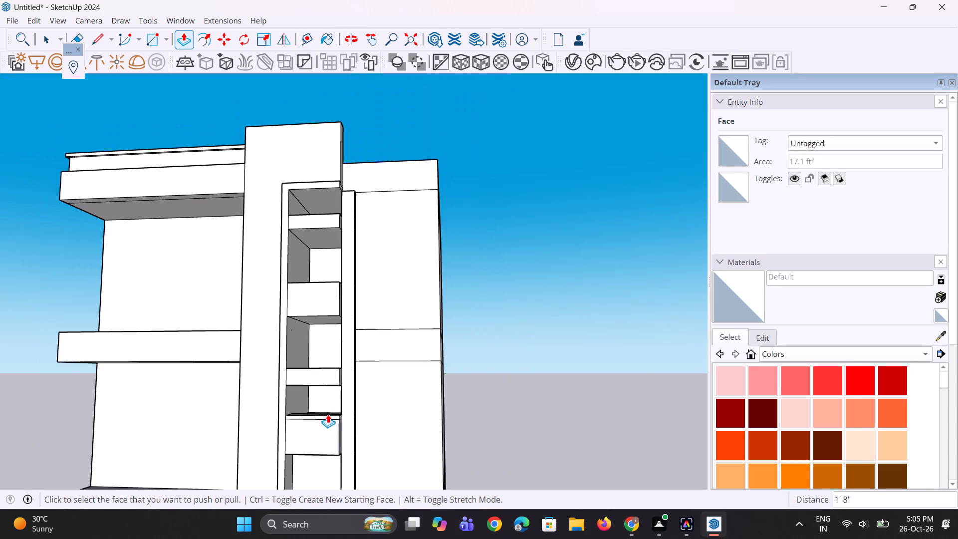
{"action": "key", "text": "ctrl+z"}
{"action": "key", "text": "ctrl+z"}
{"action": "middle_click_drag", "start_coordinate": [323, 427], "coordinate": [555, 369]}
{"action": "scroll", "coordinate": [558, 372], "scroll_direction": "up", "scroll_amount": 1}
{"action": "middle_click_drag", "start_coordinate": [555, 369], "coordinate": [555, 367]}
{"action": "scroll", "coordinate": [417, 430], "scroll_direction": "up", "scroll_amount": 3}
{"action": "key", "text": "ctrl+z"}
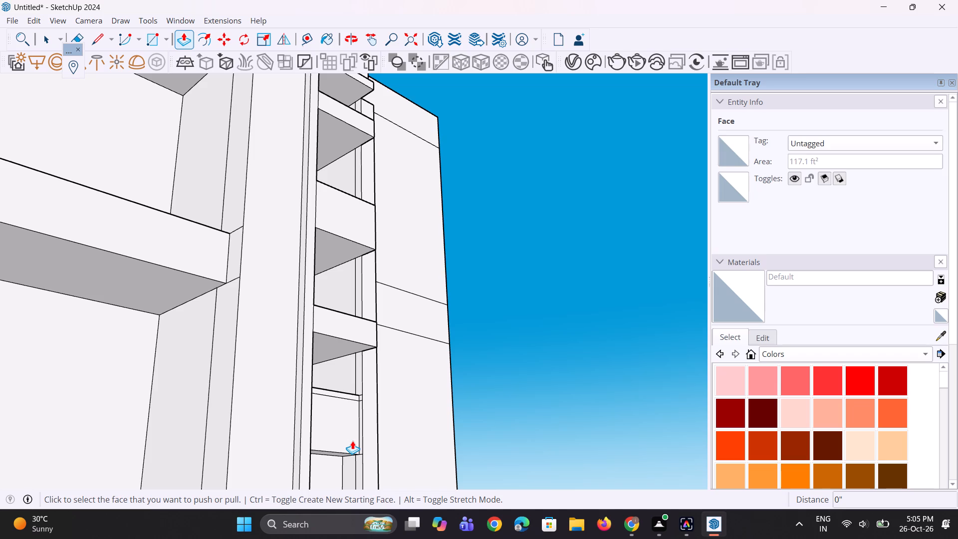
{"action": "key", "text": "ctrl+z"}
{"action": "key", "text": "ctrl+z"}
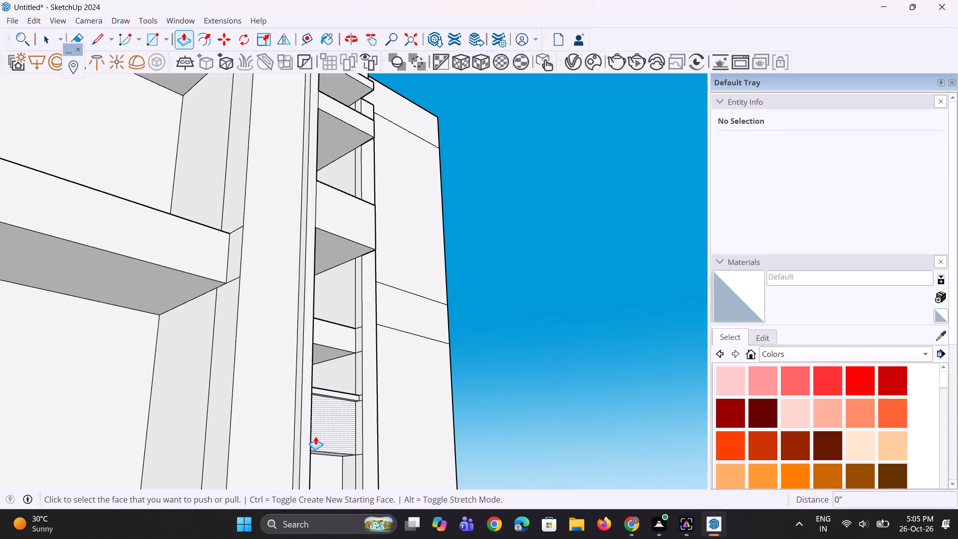
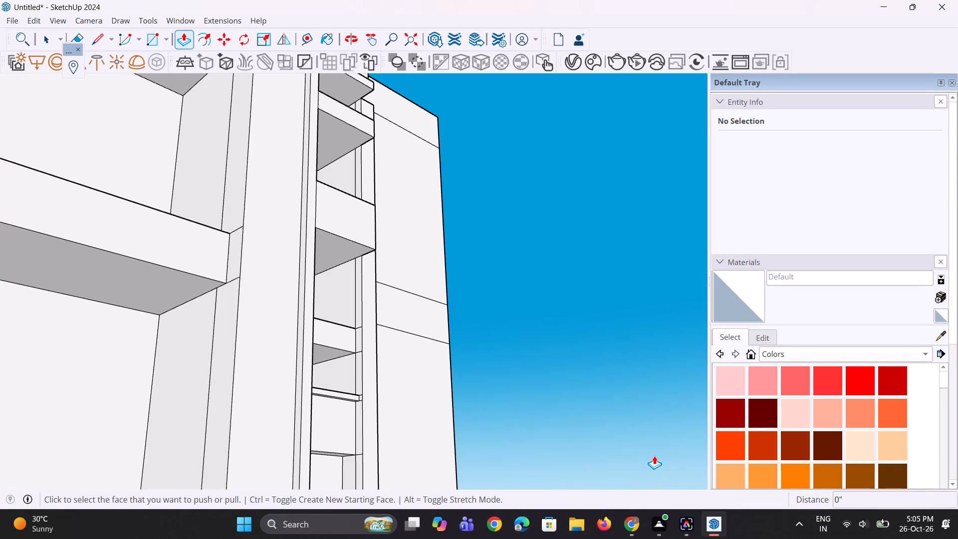
Undo the outward extrusions of the two upper bands in the recess.
{"action": "scroll", "coordinate": [664, 433], "scroll_direction": "up", "scroll_amount": 2}
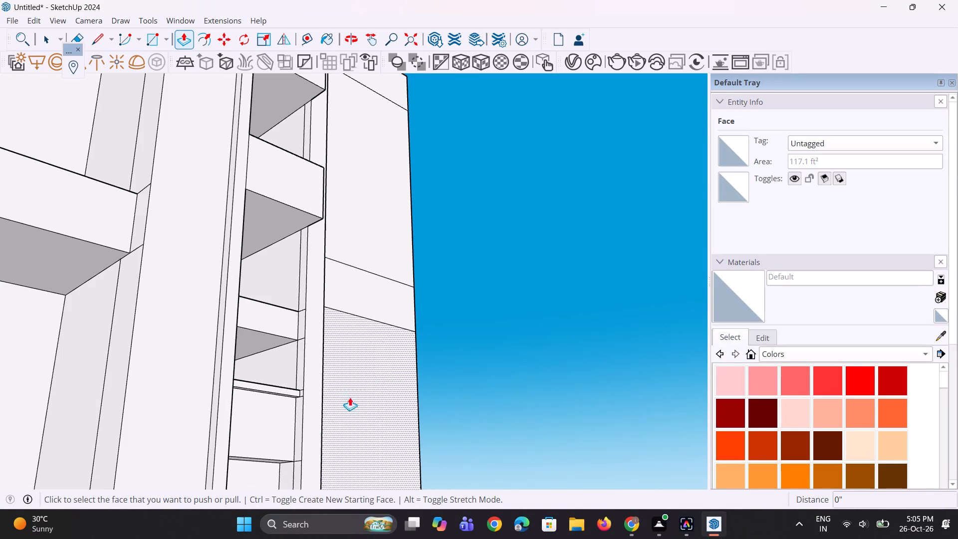
{"action": "scroll", "coordinate": [313, 475], "scroll_direction": "down", "scroll_amount": 5}
{"action": "middle_click_drag", "start_coordinate": [440, 364], "coordinate": [421, 447]}
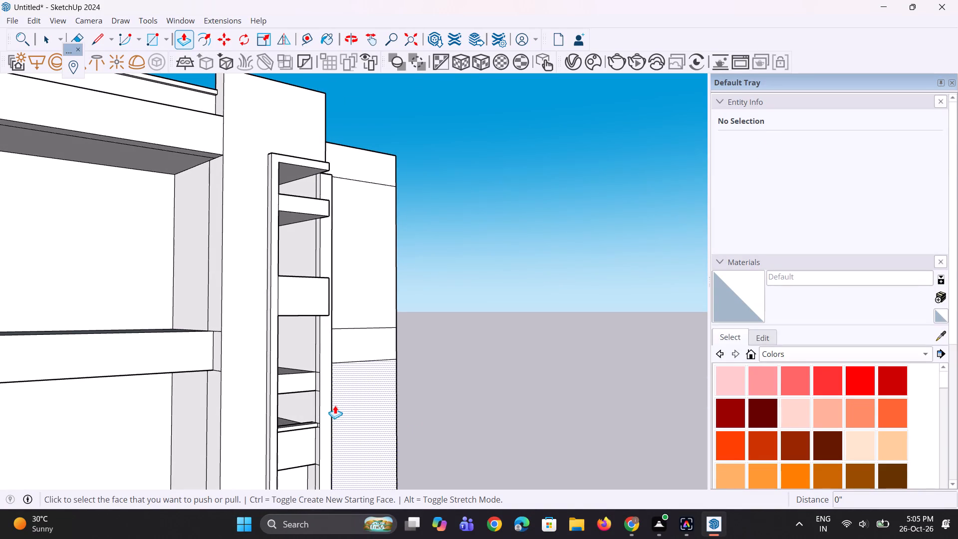
{"action": "key", "text": "ctrl+z"}
{"action": "key", "text": "ctrl+z"}
Erase the two short edges that continue from the topmost recess band across the inner side face of the frame strip.
{"action": "scroll", "coordinate": [375, 440], "scroll_direction": "down", "scroll_amount": 2}
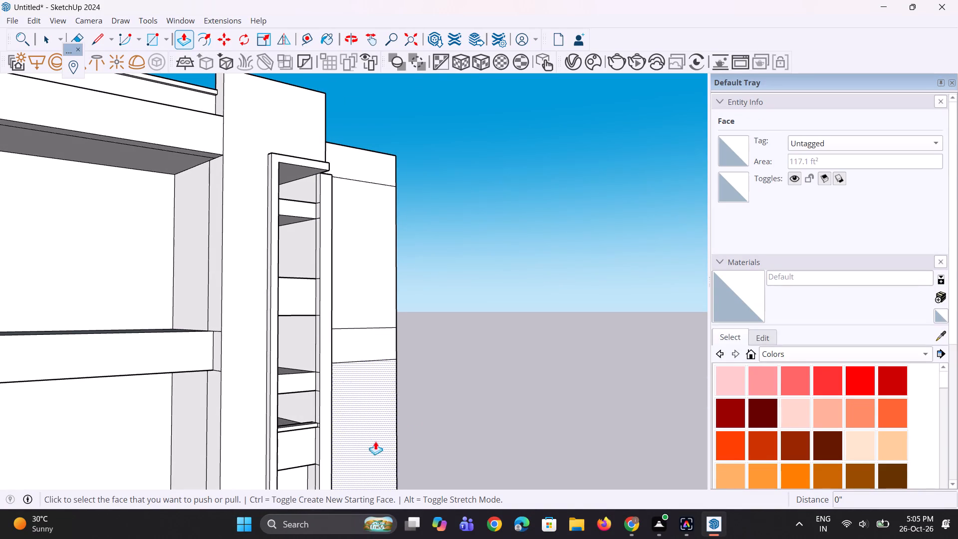
{"action": "scroll", "coordinate": [375, 441], "scroll_direction": "down", "scroll_amount": 2}
{"action": "scroll", "coordinate": [369, 300], "scroll_direction": "up", "scroll_amount": 2}
{"action": "scroll", "coordinate": [312, 307], "scroll_direction": "up", "scroll_amount": 2}
{"action": "middle_click_drag", "start_coordinate": [384, 281], "coordinate": [385, 281]}
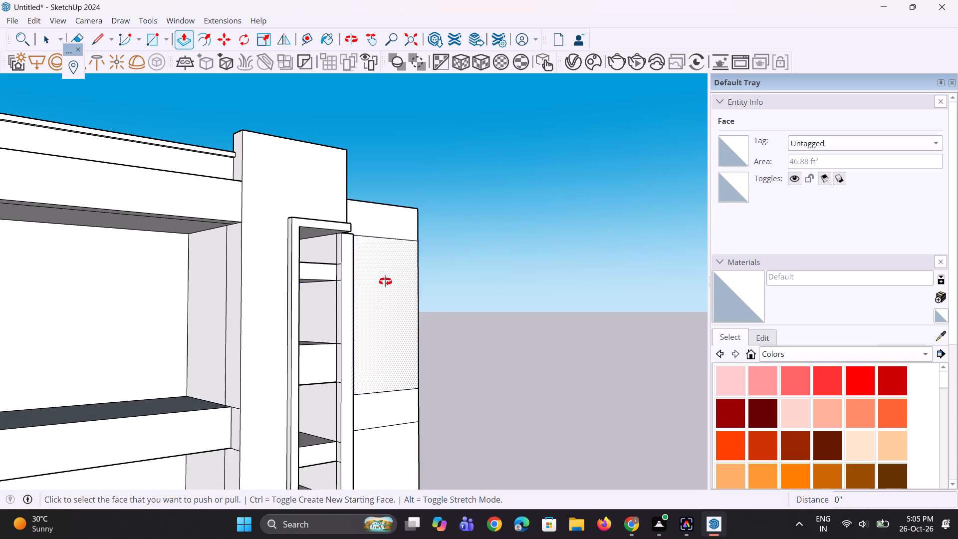
{"action": "middle_click_drag", "start_coordinate": [385, 281], "coordinate": [415, 262]}
{"action": "scroll", "coordinate": [415, 262], "scroll_direction": "up", "scroll_amount": 1}
{"action": "scroll", "coordinate": [306, 262], "scroll_direction": "up", "scroll_amount": 7}
{"action": "key", "text": "e"}
{"action": "scroll", "coordinate": [340, 267], "scroll_direction": "up", "scroll_amount": 3}
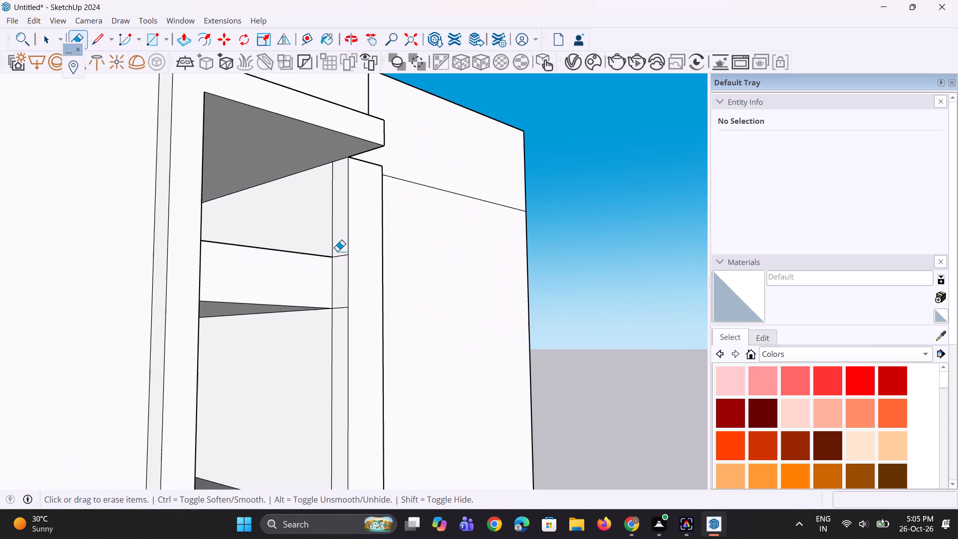
{"action": "left_click_drag", "start_coordinate": [339, 257], "coordinate": [342, 268]}
{"action": "left_click_drag", "start_coordinate": [340, 299], "coordinate": [343, 311]}
Erase the two short edges beside the second band down on the frame strip's inner side face.
{"action": "scroll", "coordinate": [361, 260], "scroll_direction": "down", "scroll_amount": 4}
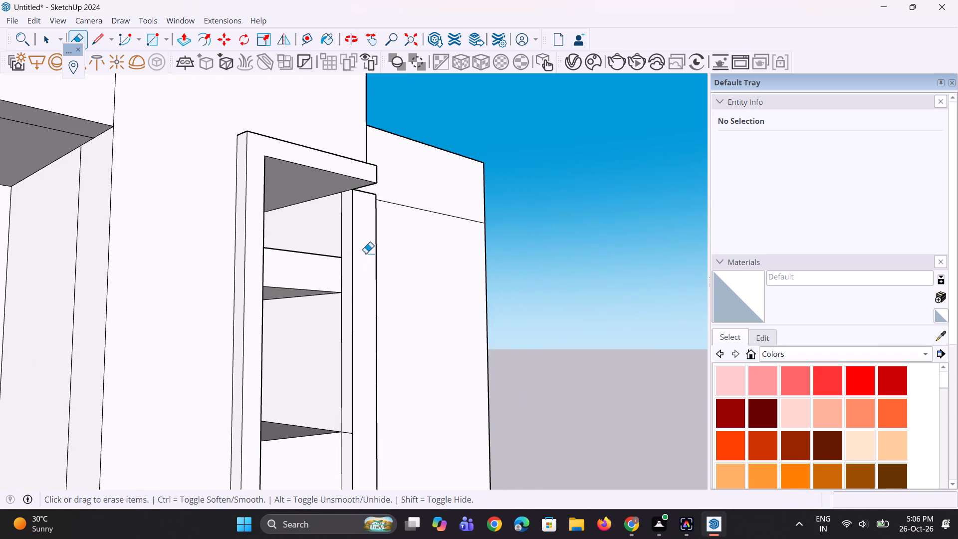
{"action": "scroll", "coordinate": [368, 250], "scroll_direction": "down", "scroll_amount": 15}
{"action": "scroll", "coordinate": [470, 265], "scroll_direction": "down", "scroll_amount": 5}
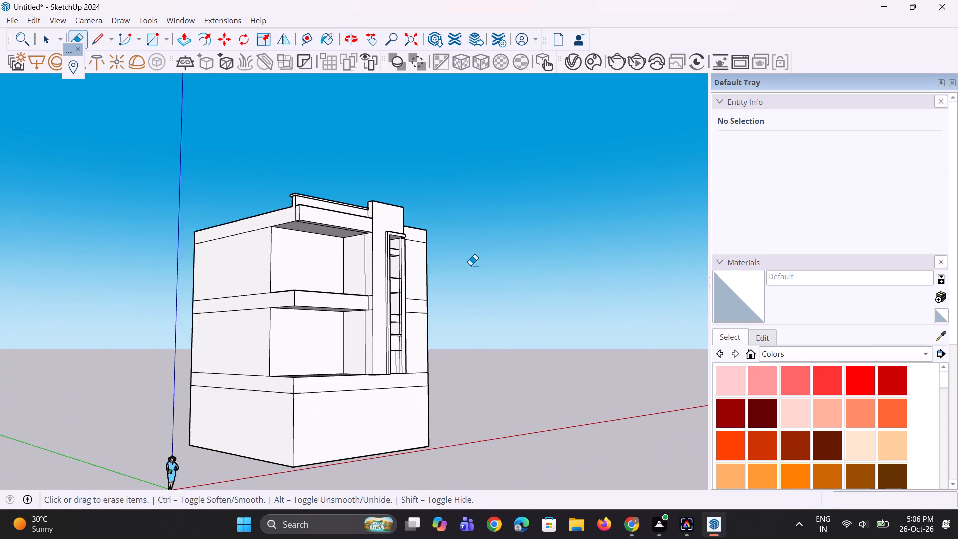
{"action": "scroll", "coordinate": [387, 333], "scroll_direction": "up", "scroll_amount": 4}
{"action": "scroll", "coordinate": [397, 282], "scroll_direction": "up", "scroll_amount": 4}
{"action": "scroll", "coordinate": [418, 230], "scroll_direction": "up", "scroll_amount": 8}
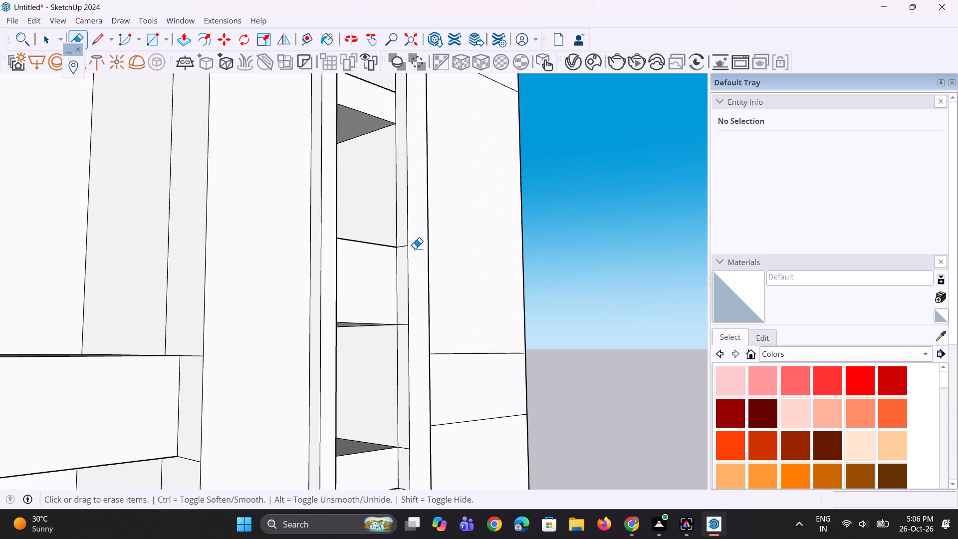
{"action": "scroll", "coordinate": [415, 249], "scroll_direction": "up", "scroll_amount": 8}
{"action": "left_click_drag", "start_coordinate": [400, 237], "coordinate": [399, 255]}
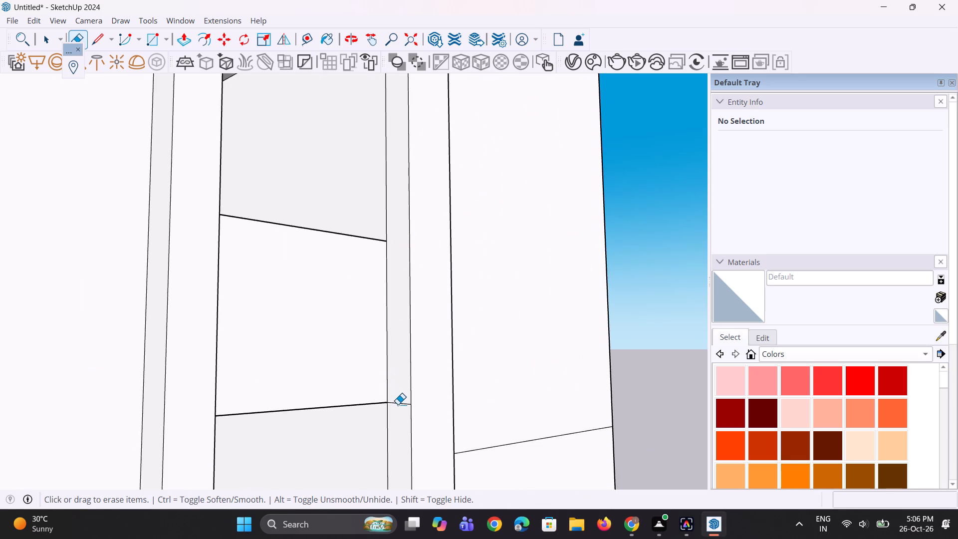
{"action": "left_click_drag", "start_coordinate": [398, 406], "coordinate": [400, 437]}
{"action": "left_click_drag", "start_coordinate": [402, 395], "coordinate": [401, 428]}
Erase the two short edges beside the third band down on the frame strip's inner side face.
{"action": "scroll", "coordinate": [398, 305], "scroll_direction": "down", "scroll_amount": 10}
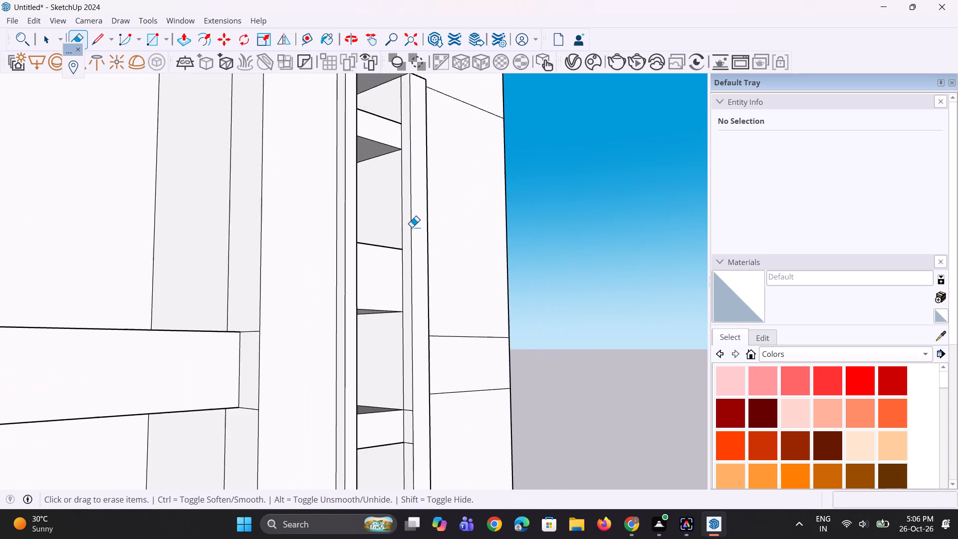
{"action": "scroll", "coordinate": [396, 246], "scroll_direction": "down", "scroll_amount": 5}
{"action": "scroll", "coordinate": [411, 383], "scroll_direction": "up", "scroll_amount": 9}
{"action": "scroll", "coordinate": [401, 323], "scroll_direction": "up", "scroll_amount": 6}
{"action": "left_click_drag", "start_coordinate": [402, 303], "coordinate": [402, 332]}
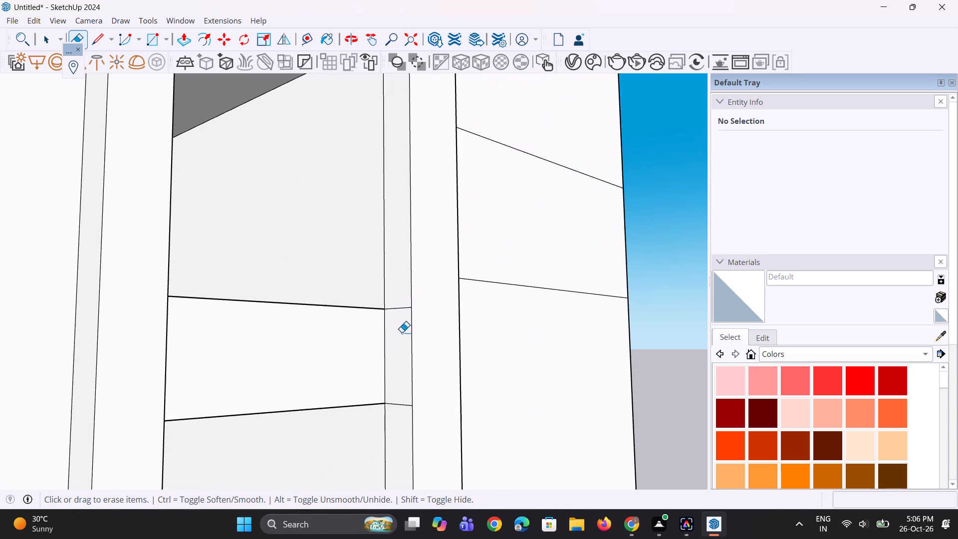
{"action": "left_click_drag", "start_coordinate": [402, 332], "coordinate": [402, 333]}
{"action": "left_click_drag", "start_coordinate": [394, 406], "coordinate": [399, 416]}
{"action": "left_click_drag", "start_coordinate": [396, 391], "coordinate": [396, 419]}
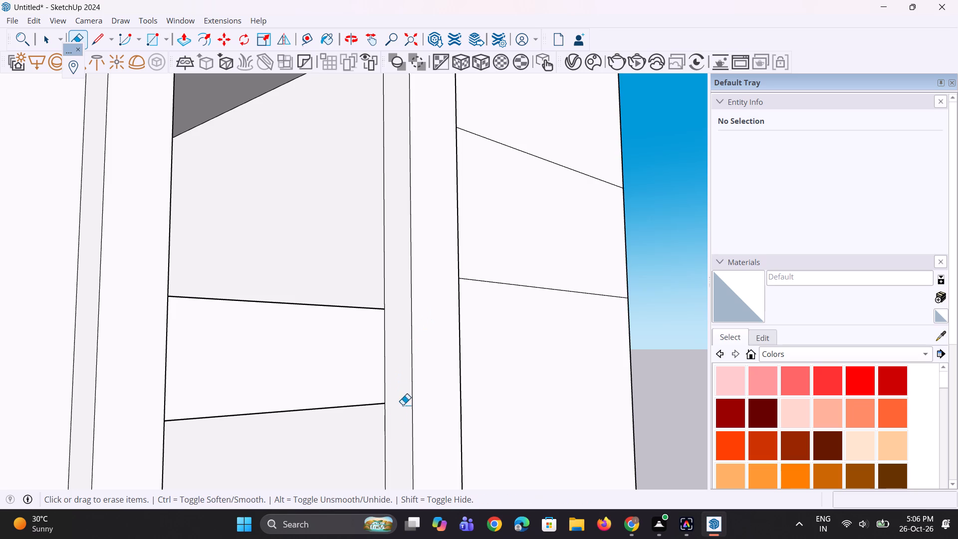
Erase the remaining short edges on the frame strip's inner side face beside the thin strip and the lowest band.
{"action": "scroll", "coordinate": [414, 319], "scroll_direction": "down", "scroll_amount": 20}
{"action": "scroll", "coordinate": [414, 319], "scroll_direction": "down", "scroll_amount": 2}
{"action": "scroll", "coordinate": [395, 330], "scroll_direction": "up", "scroll_amount": 1}
{"action": "middle_click_drag", "start_coordinate": [396, 340], "coordinate": [433, 384]}
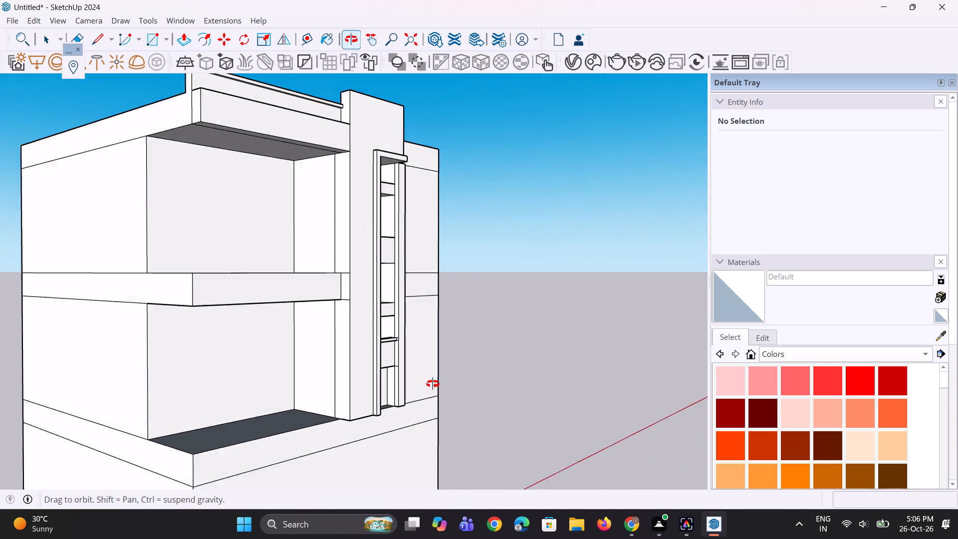
{"action": "middle_click_drag", "start_coordinate": [433, 384], "coordinate": [435, 384]}
{"action": "scroll", "coordinate": [415, 348], "scroll_direction": "up", "scroll_amount": 20}
{"action": "scroll", "coordinate": [415, 348], "scroll_direction": "up", "scroll_amount": 5}
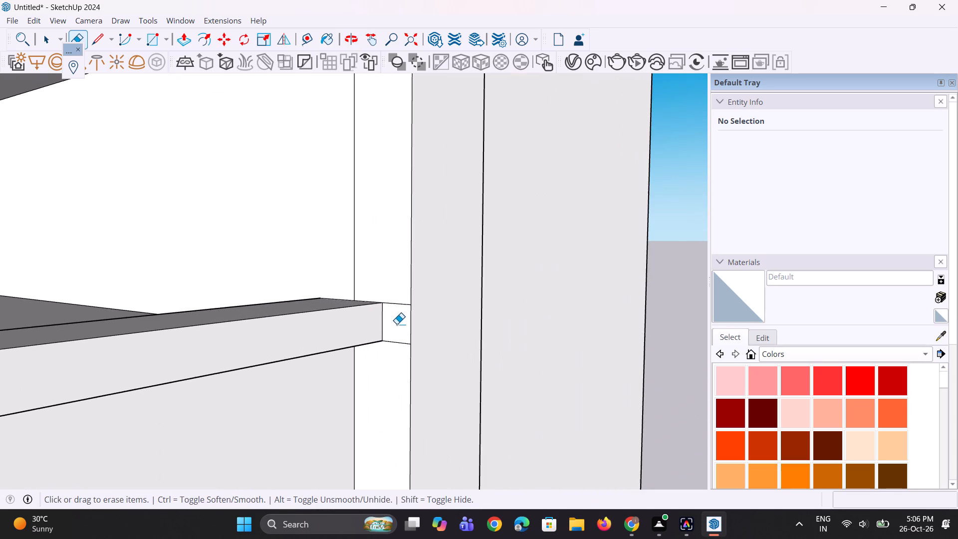
{"action": "left_click_drag", "start_coordinate": [405, 294], "coordinate": [403, 350]}
{"action": "scroll", "coordinate": [402, 285], "scroll_direction": "down", "scroll_amount": 10}
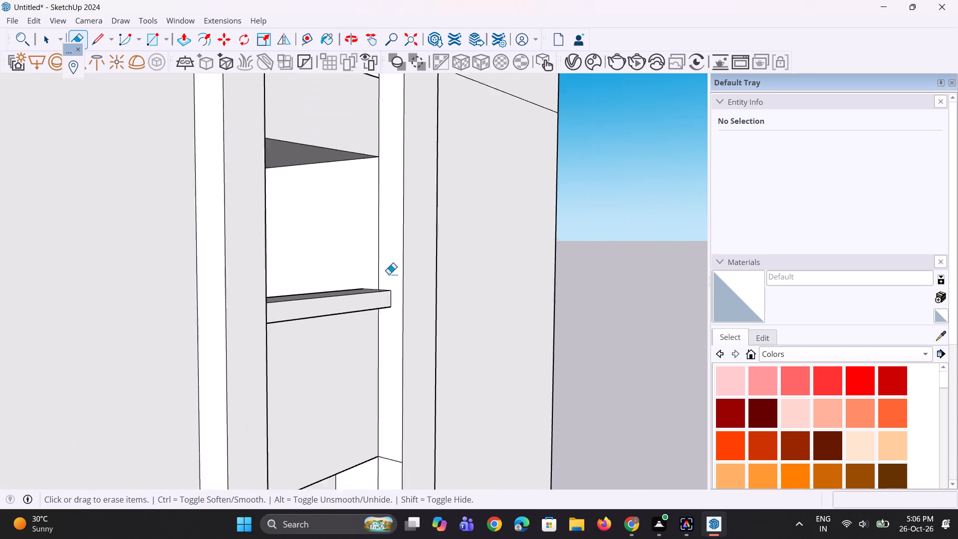
{"action": "scroll", "coordinate": [389, 274], "scroll_direction": "down", "scroll_amount": 8}
{"action": "scroll", "coordinate": [383, 321], "scroll_direction": "up", "scroll_amount": 9}
{"action": "left_click_drag", "start_coordinate": [389, 364], "coordinate": [385, 398]}
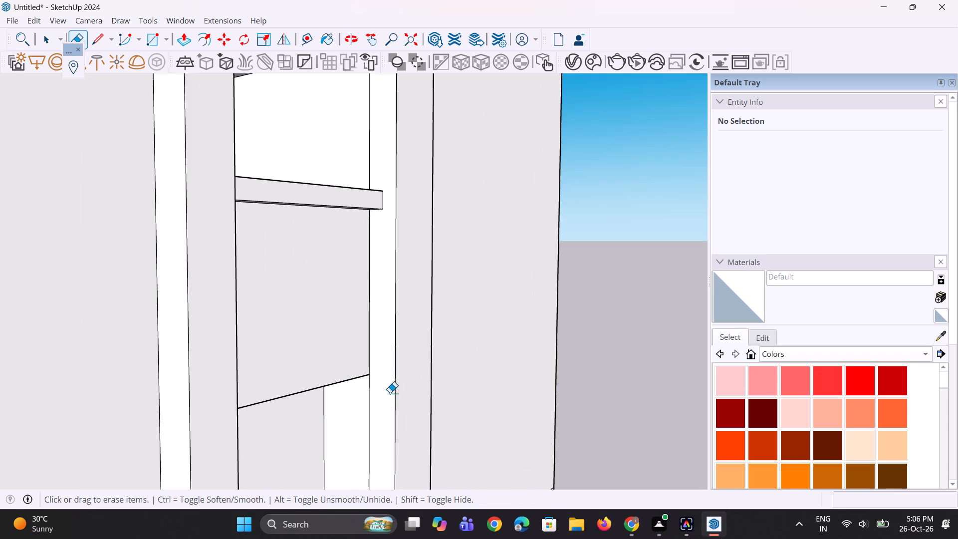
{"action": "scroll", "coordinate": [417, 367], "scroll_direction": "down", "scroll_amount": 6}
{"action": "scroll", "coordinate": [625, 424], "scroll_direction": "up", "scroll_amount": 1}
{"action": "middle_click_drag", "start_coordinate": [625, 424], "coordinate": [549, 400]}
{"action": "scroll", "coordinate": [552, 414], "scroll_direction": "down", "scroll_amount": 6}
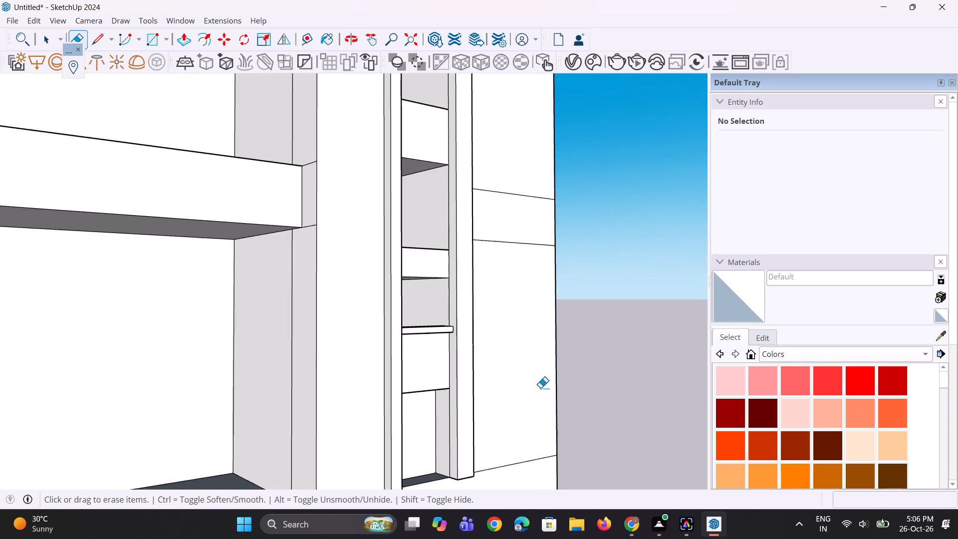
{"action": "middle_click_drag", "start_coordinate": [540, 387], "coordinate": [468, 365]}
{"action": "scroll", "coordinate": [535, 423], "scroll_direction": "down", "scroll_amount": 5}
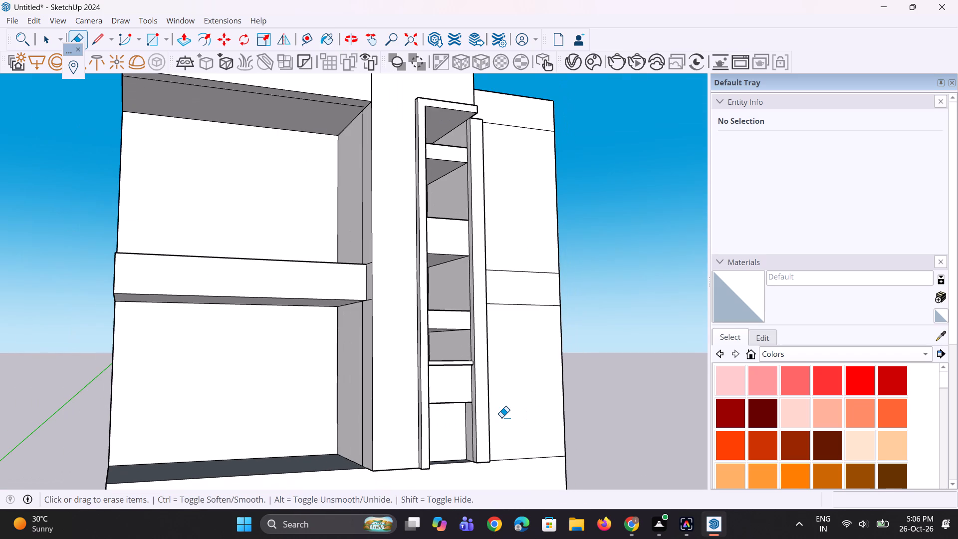
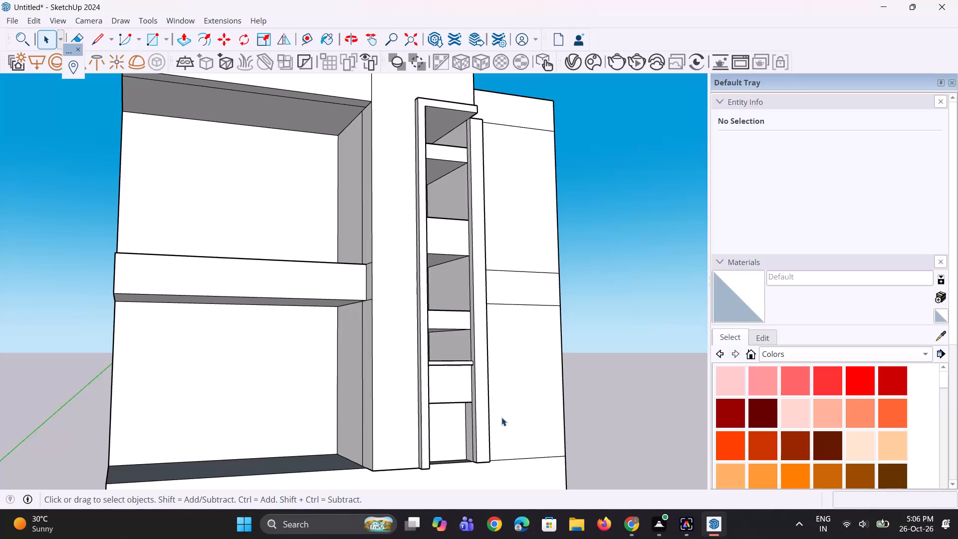
Extend the end face of the recess frame's top strip about 1' 4 5/8" across the top of the right-hand upright.
{"action": "scroll", "coordinate": [502, 393], "scroll_direction": "down", "scroll_amount": 4}
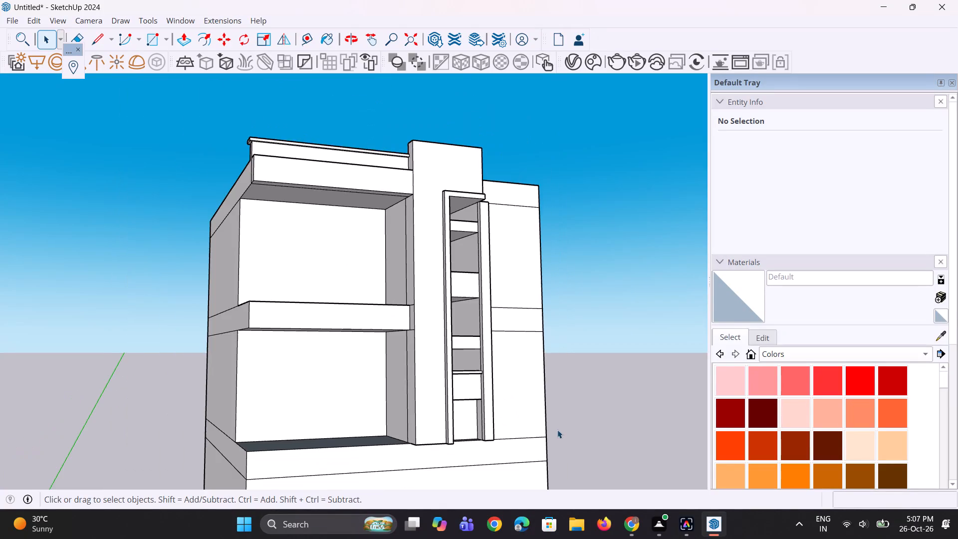
{"action": "middle_click_drag", "start_coordinate": [557, 430], "coordinate": [424, 447]}
{"action": "scroll", "coordinate": [570, 170], "scroll_direction": "up", "scroll_amount": 6}
{"action": "middle_click_drag", "start_coordinate": [415, 210], "coordinate": [376, 283]}
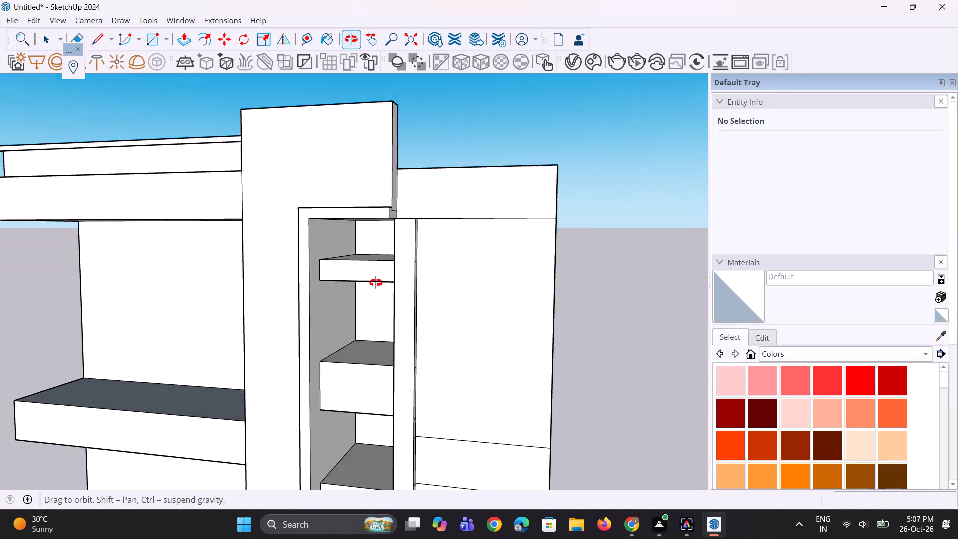
{"action": "middle_click_drag", "start_coordinate": [376, 283], "coordinate": [371, 302]}
{"action": "scroll", "coordinate": [387, 219], "scroll_direction": "up", "scroll_amount": 7}
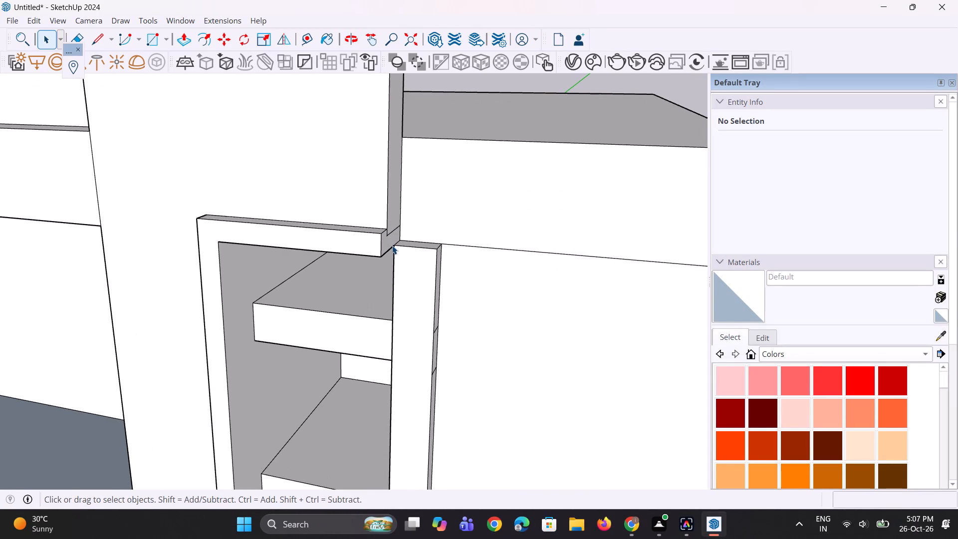
{"action": "scroll", "coordinate": [393, 246], "scroll_direction": "up", "scroll_amount": 7}
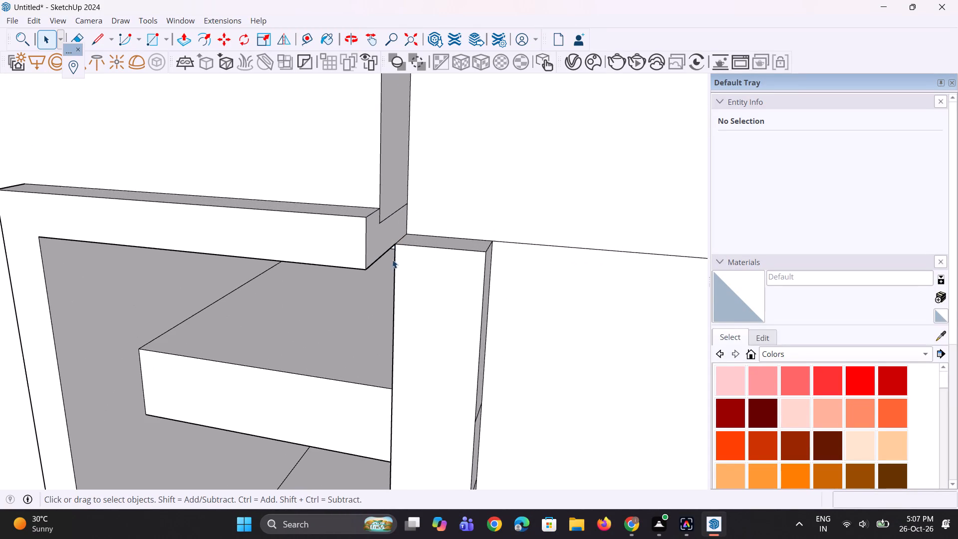
{"action": "key", "text": "p"}
{"action": "left_click", "coordinate": [382, 242]}
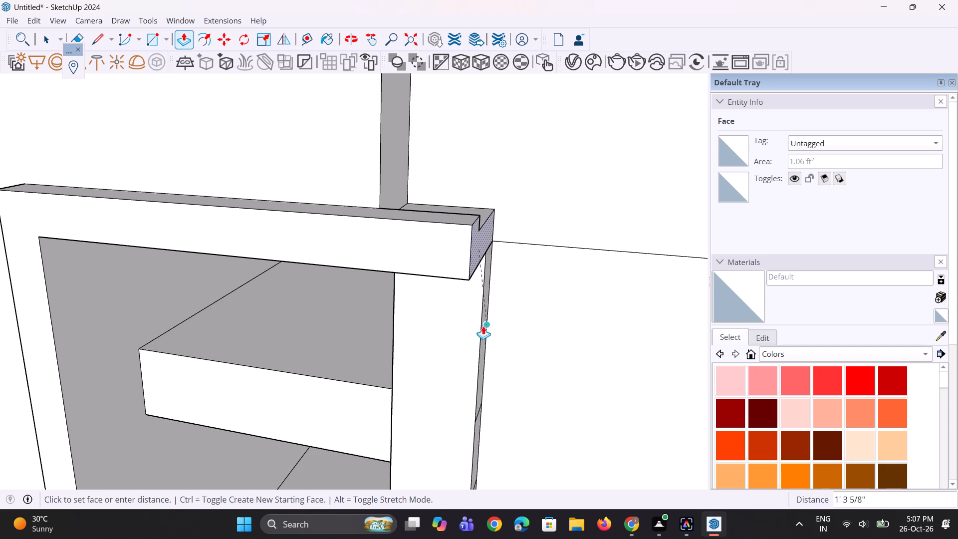
{"action": "left_click", "coordinate": [477, 330]}
Pull the right-hand upright's front face forward to align with the front of the frame's top strip.
{"action": "scroll", "coordinate": [488, 295], "scroll_direction": "down", "scroll_amount": 9}
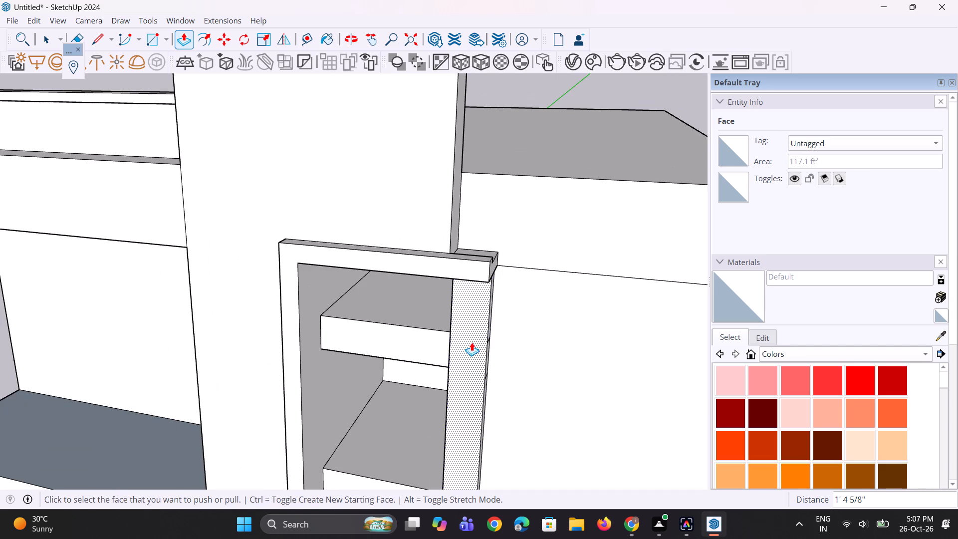
{"action": "left_click", "coordinate": [472, 342]}
{"action": "left_click", "coordinate": [460, 273]}
Pull the front face of the topmost recess band slightly forward with Push/Pull.
{"action": "middle_click_drag", "start_coordinate": [465, 344], "coordinate": [614, 326]}
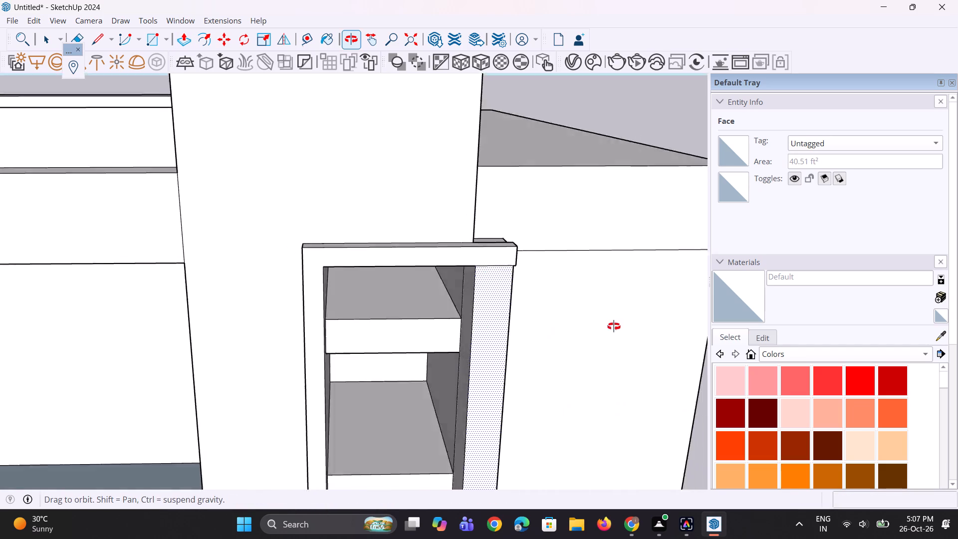
{"action": "middle_click_drag", "start_coordinate": [614, 326], "coordinate": [638, 305]}
{"action": "scroll", "coordinate": [442, 348], "scroll_direction": "up", "scroll_amount": 2}
{"action": "left_click", "coordinate": [447, 324]}
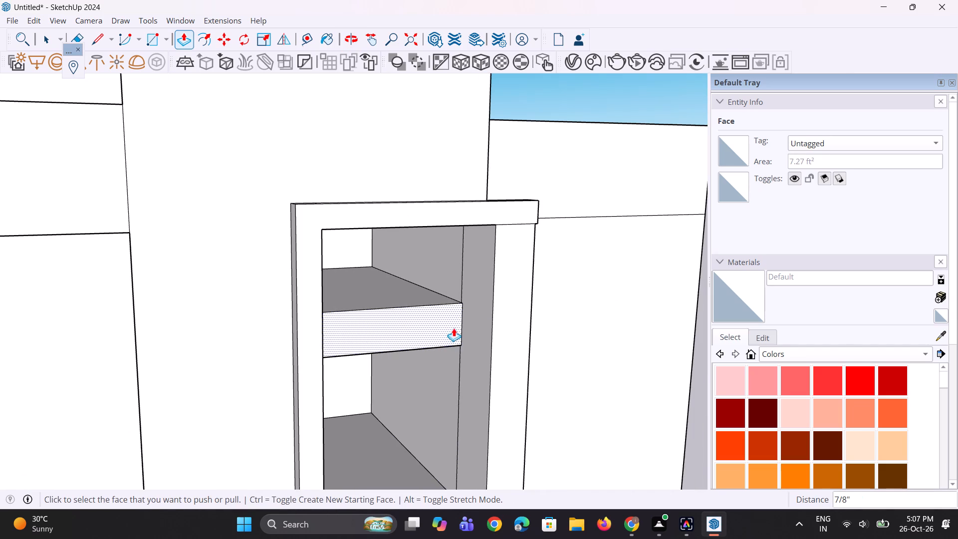
{"action": "left_click", "coordinate": [453, 327]}
{"action": "left_click", "coordinate": [456, 335]}
{"action": "scroll", "coordinate": [413, 277], "scroll_direction": "down", "scroll_amount": 5}
{"action": "scroll", "coordinate": [413, 274], "scroll_direction": "up", "scroll_amount": 1}
{"action": "scroll", "coordinate": [392, 265], "scroll_direction": "down", "scroll_amount": 5}
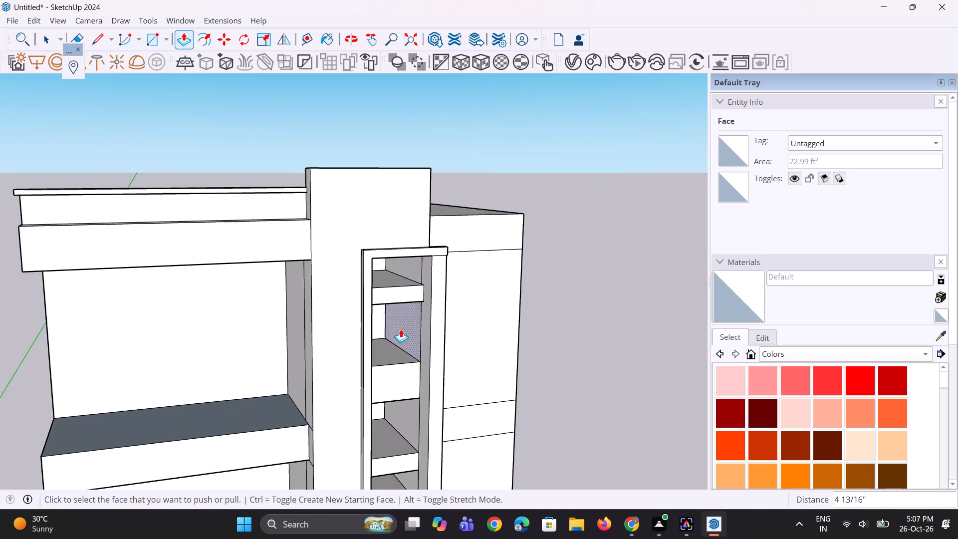
Repeat the last Push/Pull on the front faces of the second and third bands, the thin strip and the lowest band.
{"action": "scroll", "coordinate": [410, 362], "scroll_direction": "up", "scroll_amount": 4}
{"action": "double_click", "coordinate": [411, 369]}
{"action": "scroll", "coordinate": [384, 274], "scroll_direction": "down", "scroll_amount": 8}
{"action": "scroll", "coordinate": [381, 381], "scroll_direction": "up", "scroll_amount": 4}
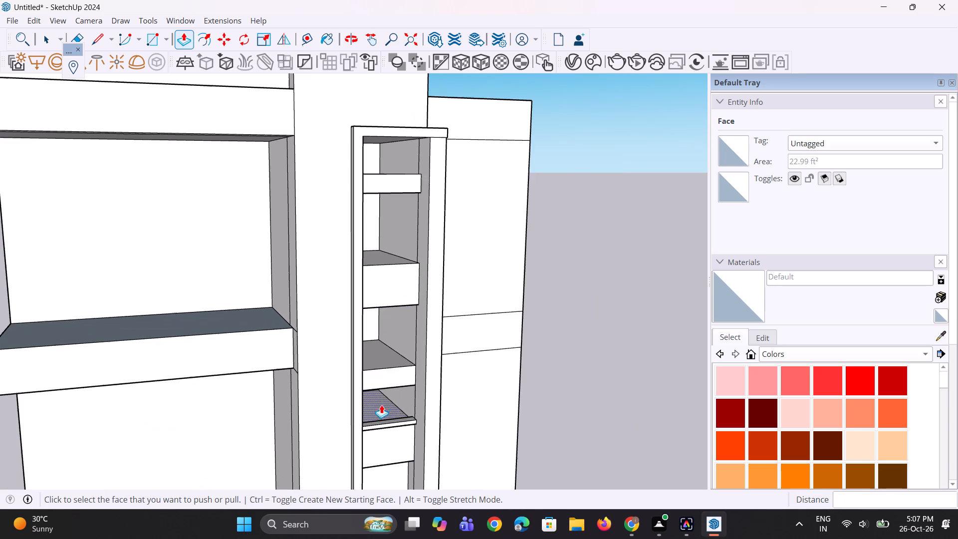
{"action": "double_click", "coordinate": [386, 379]}
{"action": "scroll", "coordinate": [394, 320], "scroll_direction": "down", "scroll_amount": 5}
{"action": "scroll", "coordinate": [396, 422], "scroll_direction": "up", "scroll_amount": 9}
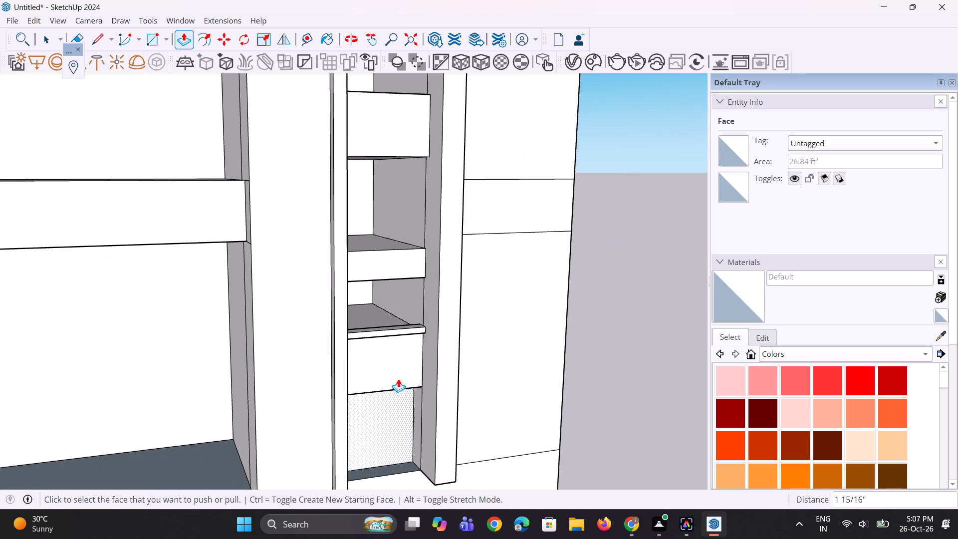
{"action": "scroll", "coordinate": [406, 326], "scroll_direction": "up", "scroll_amount": 3}
{"action": "double_click", "coordinate": [406, 326]}
{"action": "double_click", "coordinate": [421, 359]}
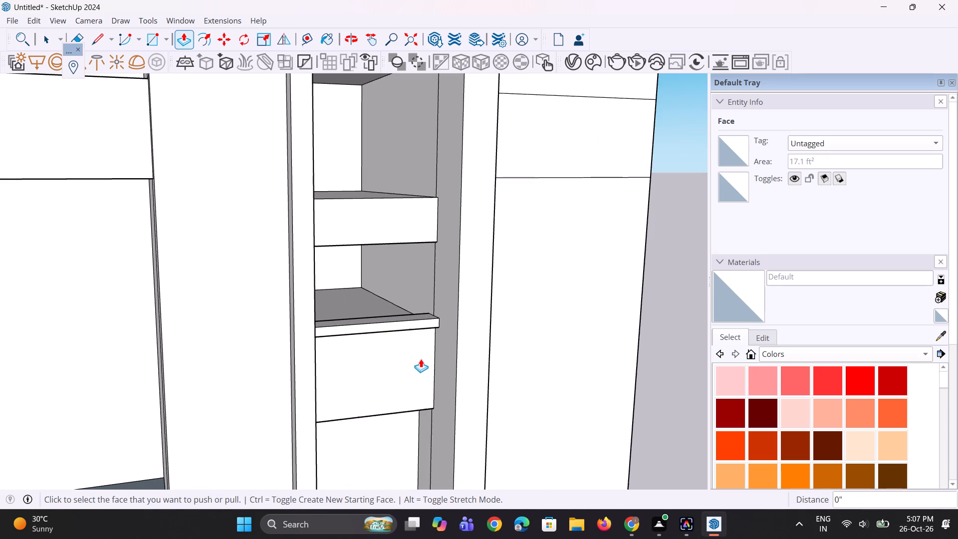
Erase the seam edge between the frame's top strip and the right-hand upright on the front face.
{"action": "scroll", "coordinate": [420, 351], "scroll_direction": "down", "scroll_amount": 10}
{"action": "scroll", "coordinate": [414, 427], "scroll_direction": "up", "scroll_amount": 7}
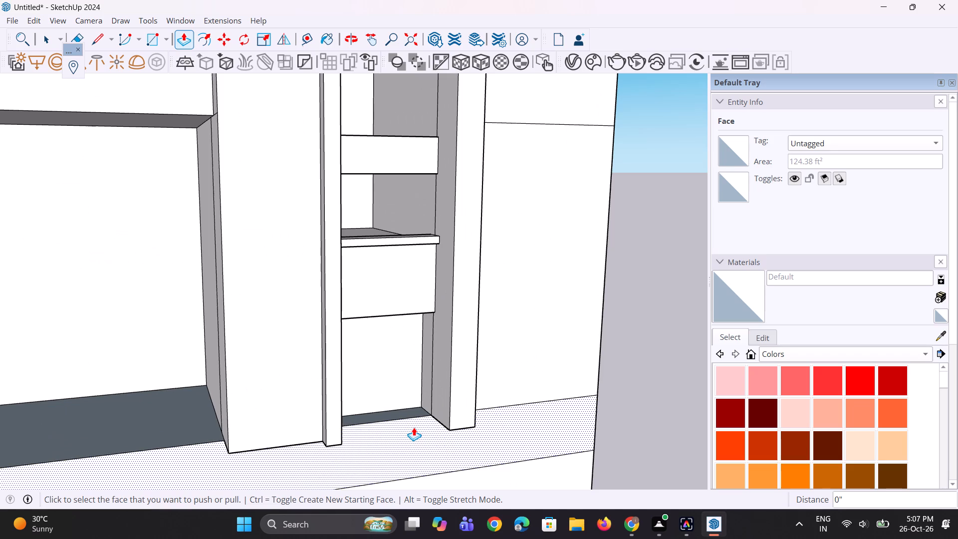
{"action": "scroll", "coordinate": [445, 436], "scroll_direction": "down", "scroll_amount": 6}
{"action": "middle_click_drag", "start_coordinate": [532, 408], "coordinate": [427, 435]}
{"action": "scroll", "coordinate": [463, 460], "scroll_direction": "down", "scroll_amount": 5}
{"action": "middle_click_drag", "start_coordinate": [438, 326], "coordinate": [432, 243]}
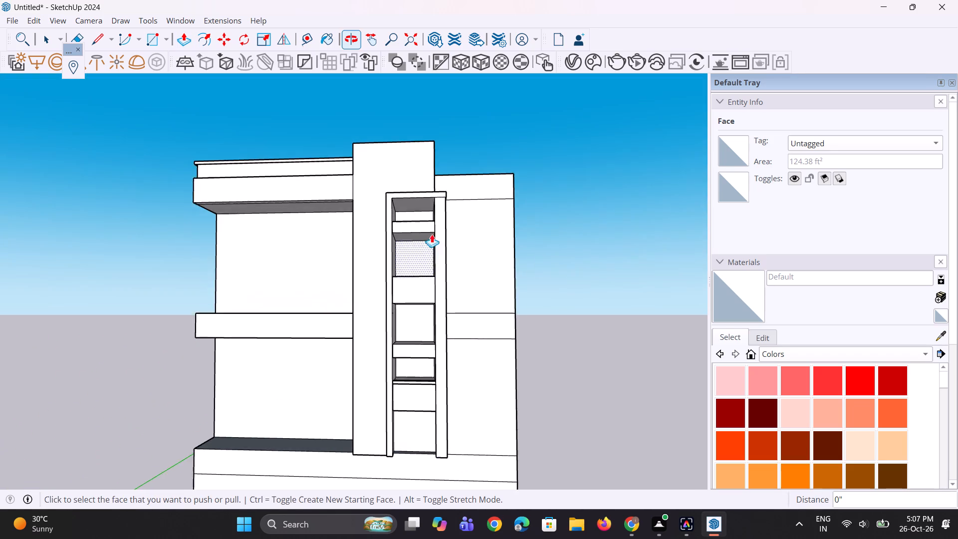
{"action": "scroll", "coordinate": [430, 205], "scroll_direction": "up", "scroll_amount": 14}
{"action": "key", "text": "e"}
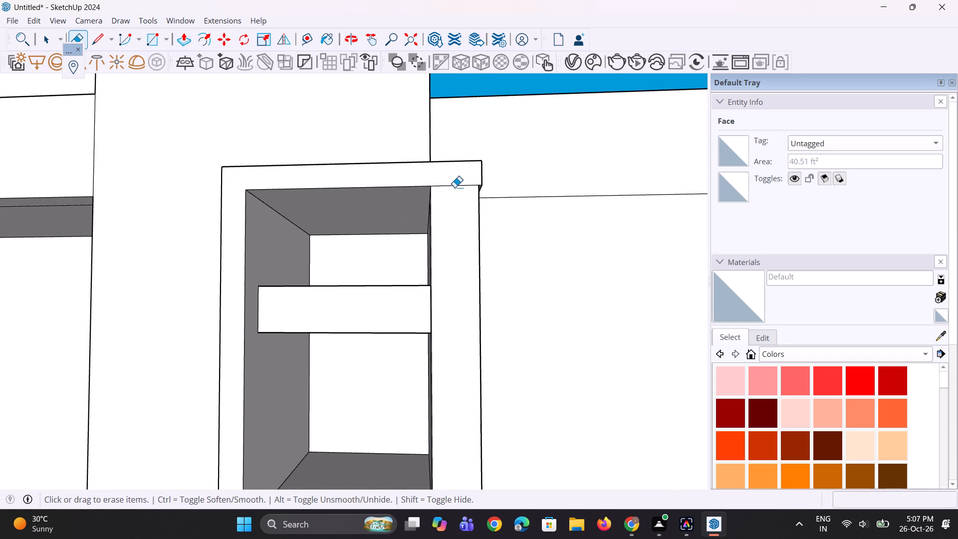
{"action": "left_click_drag", "start_coordinate": [456, 183], "coordinate": [459, 200]}
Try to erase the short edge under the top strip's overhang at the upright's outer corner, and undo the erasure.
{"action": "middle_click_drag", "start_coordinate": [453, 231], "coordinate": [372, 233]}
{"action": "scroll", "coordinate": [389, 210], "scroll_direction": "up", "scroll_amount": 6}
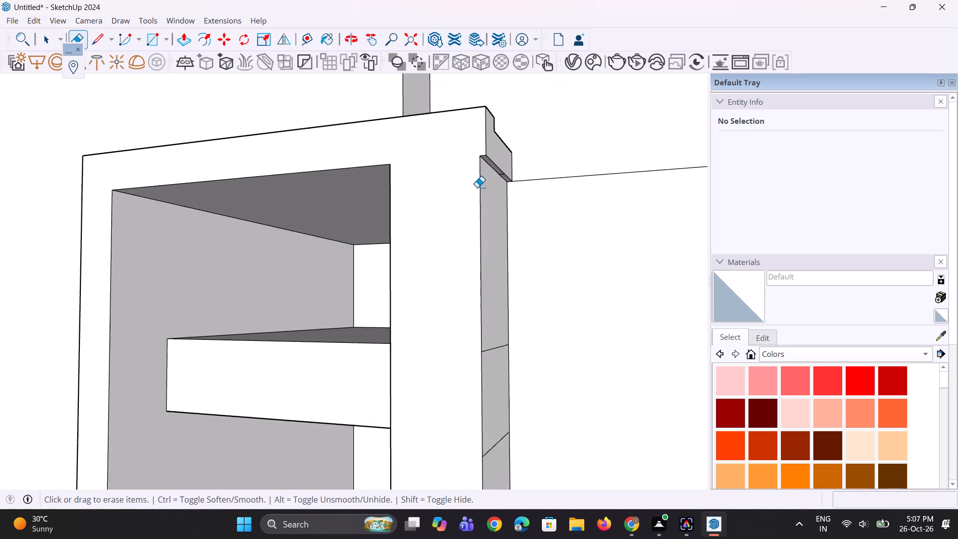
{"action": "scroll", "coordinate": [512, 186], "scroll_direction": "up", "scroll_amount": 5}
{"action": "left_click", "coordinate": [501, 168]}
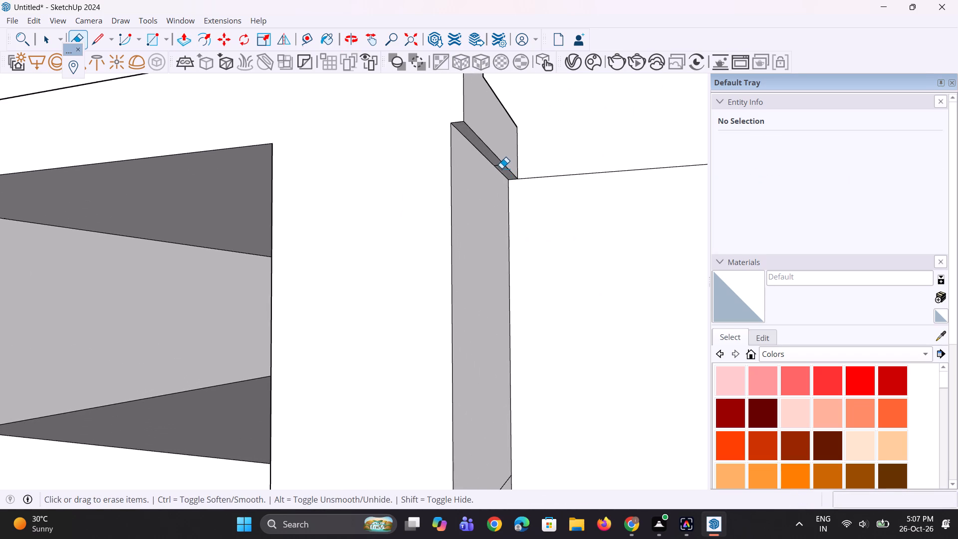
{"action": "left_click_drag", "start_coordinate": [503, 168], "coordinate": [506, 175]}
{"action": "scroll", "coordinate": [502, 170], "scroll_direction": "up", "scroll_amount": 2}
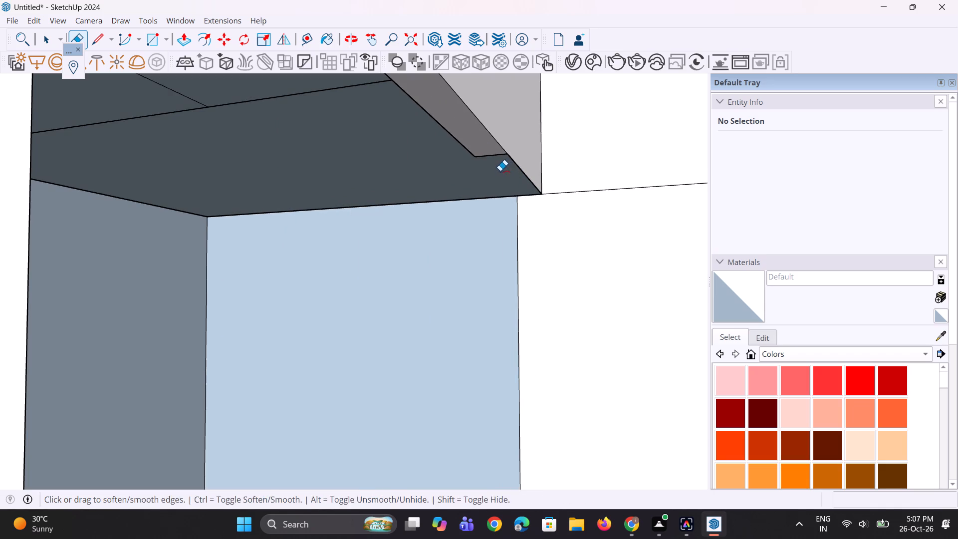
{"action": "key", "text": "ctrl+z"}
Erase only the short edge crossing the underside of the top strip's overhang at the upright's outer corner.
{"action": "scroll", "coordinate": [499, 172], "scroll_direction": "up", "scroll_amount": 4, "text": "ctrl"}
{"action": "scroll", "coordinate": [499, 172], "scroll_direction": "up", "scroll_amount": 2}
{"action": "left_click_drag", "start_coordinate": [481, 138], "coordinate": [491, 156]}
{"action": "scroll", "coordinate": [515, 288], "scroll_direction": "down", "scroll_amount": 6}
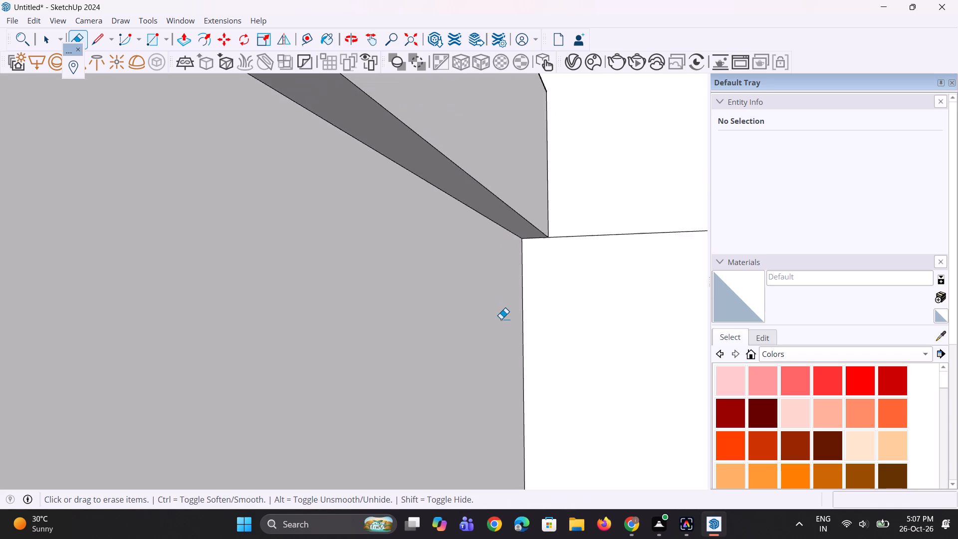
{"action": "scroll", "coordinate": [503, 311], "scroll_direction": "down", "scroll_amount": 10}
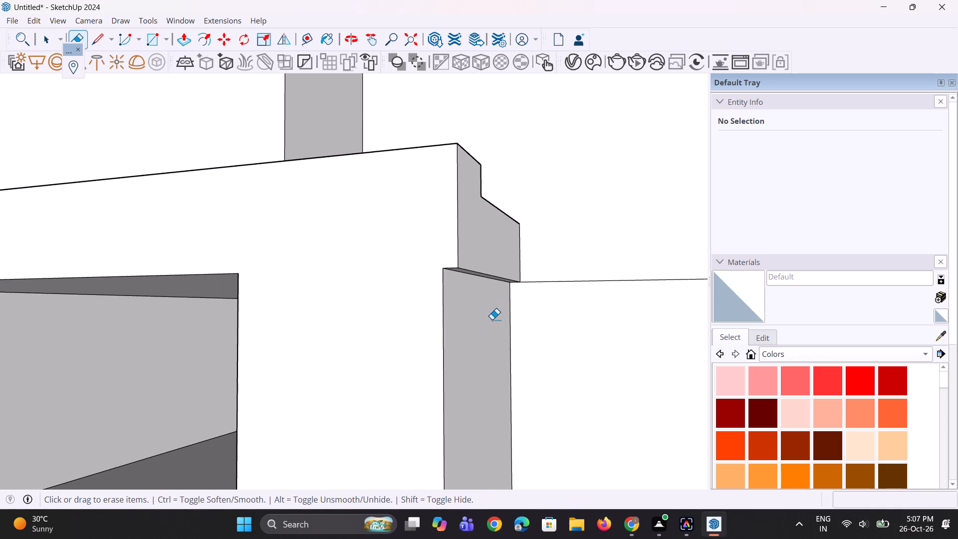
Push the top strip's stepped end face back flush with the right-hand upright's outer side.
{"action": "scroll", "coordinate": [491, 320], "scroll_direction": "down", "scroll_amount": 4}
{"action": "middle_click_drag", "start_coordinate": [496, 313], "coordinate": [479, 317]}
{"action": "scroll", "coordinate": [501, 281], "scroll_direction": "up", "scroll_amount": 3}
{"action": "key", "text": "p"}
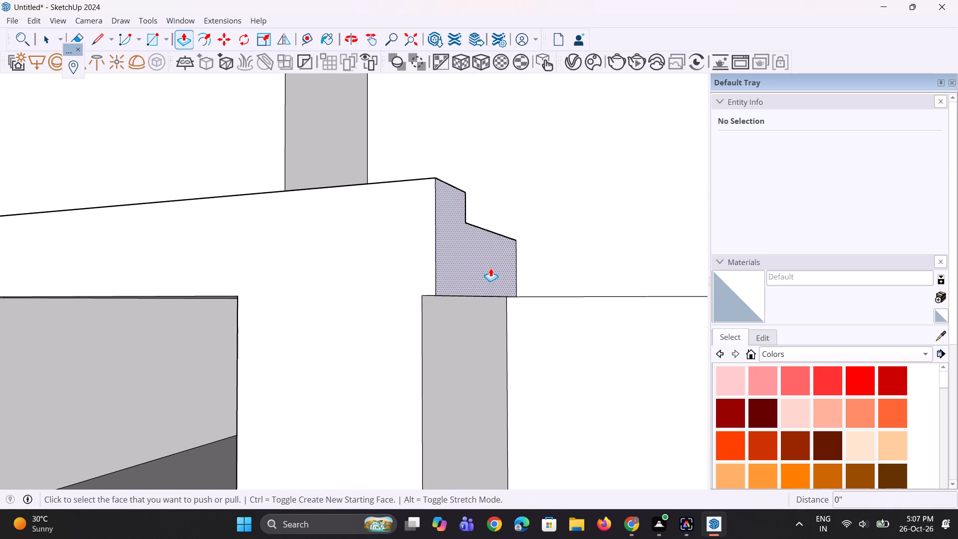
{"action": "left_click", "coordinate": [490, 268]}
{"action": "left_click", "coordinate": [449, 307]}
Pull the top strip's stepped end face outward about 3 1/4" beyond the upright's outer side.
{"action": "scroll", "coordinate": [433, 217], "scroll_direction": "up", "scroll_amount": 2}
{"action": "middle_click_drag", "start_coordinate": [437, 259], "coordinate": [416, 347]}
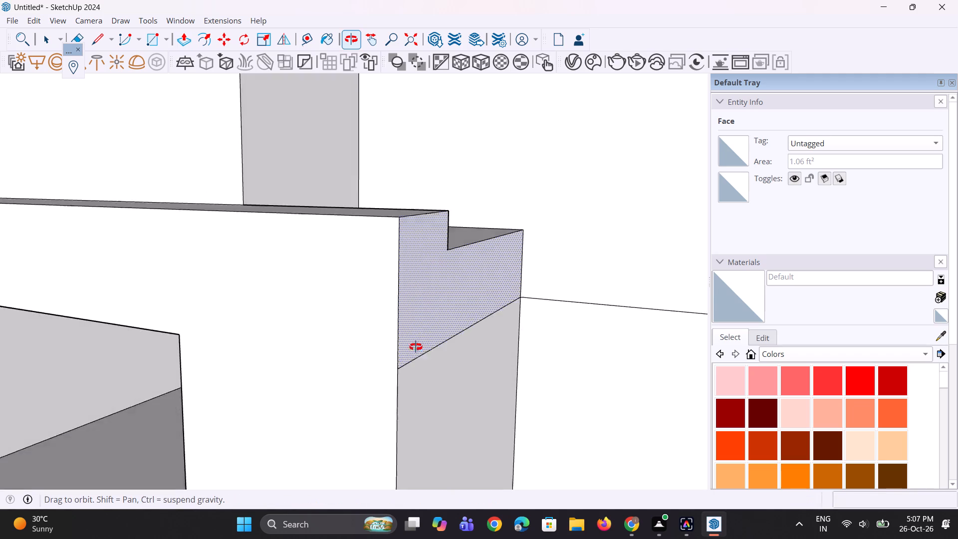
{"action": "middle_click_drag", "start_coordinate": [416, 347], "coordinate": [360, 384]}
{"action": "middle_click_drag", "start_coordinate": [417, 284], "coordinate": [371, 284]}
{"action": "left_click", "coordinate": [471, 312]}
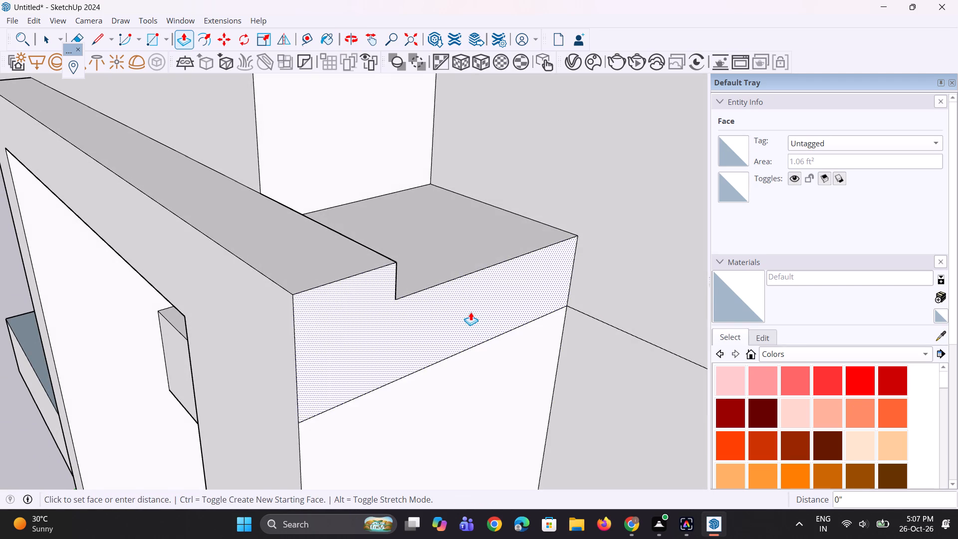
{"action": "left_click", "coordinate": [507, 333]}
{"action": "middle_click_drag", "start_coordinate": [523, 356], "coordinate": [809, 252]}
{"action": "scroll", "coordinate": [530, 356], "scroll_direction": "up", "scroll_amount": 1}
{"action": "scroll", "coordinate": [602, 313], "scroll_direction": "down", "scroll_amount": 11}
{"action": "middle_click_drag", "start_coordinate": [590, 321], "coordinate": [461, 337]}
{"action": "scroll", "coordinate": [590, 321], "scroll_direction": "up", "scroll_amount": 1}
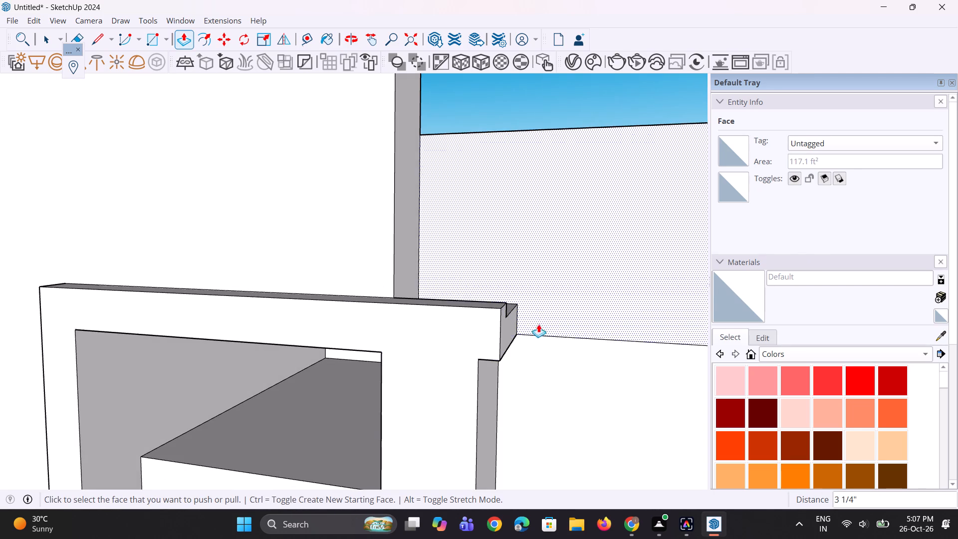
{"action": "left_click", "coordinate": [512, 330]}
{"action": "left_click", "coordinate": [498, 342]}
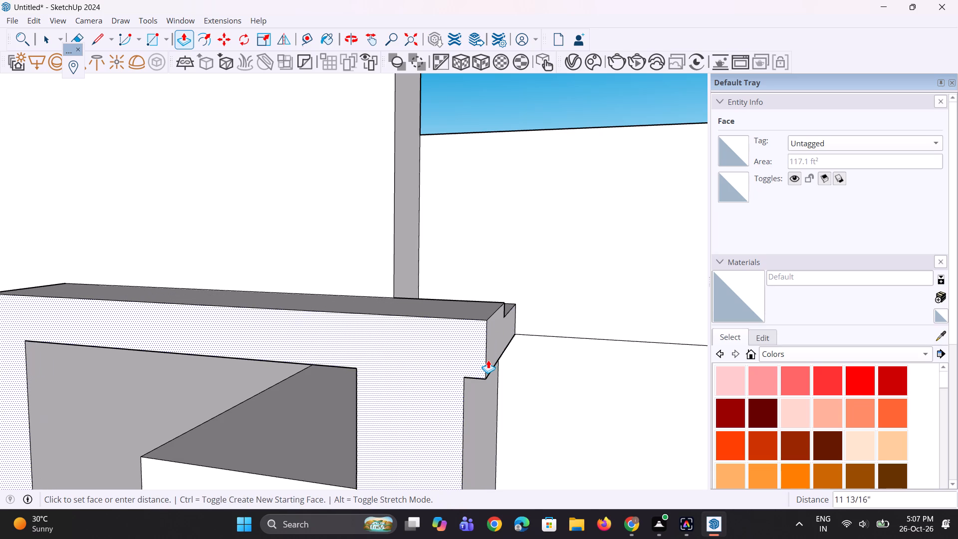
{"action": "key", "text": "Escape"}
Push the top strip's stepped end face flush with the right-hand upright's outer side.
{"action": "scroll", "coordinate": [505, 335], "scroll_direction": "up", "scroll_amount": 3}
{"action": "left_click", "coordinate": [505, 334]}
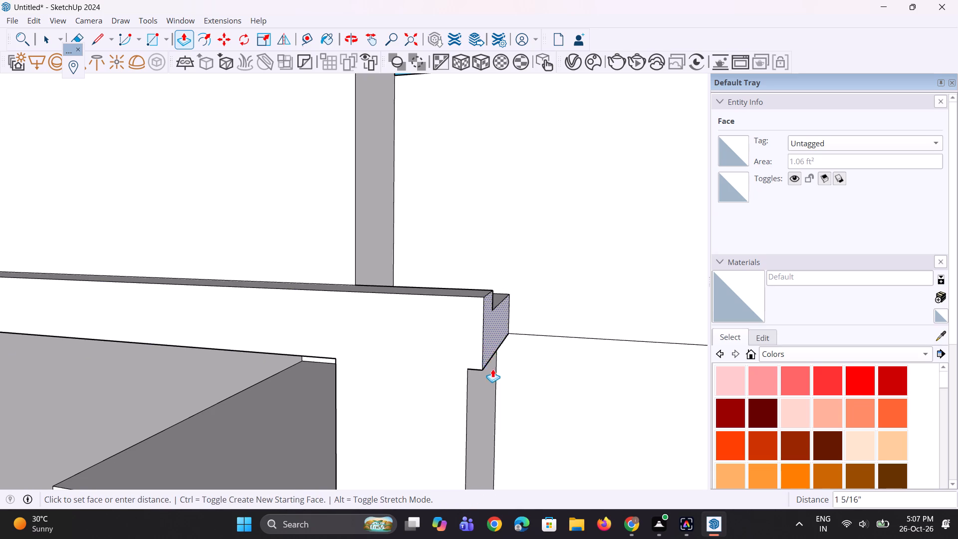
{"action": "left_click", "coordinate": [479, 387]}
Erase the seam edge between the top strip's end and the right-hand upright on the outer side face.
{"action": "key", "text": "e"}
{"action": "left_click_drag", "start_coordinate": [478, 353], "coordinate": [480, 365]}
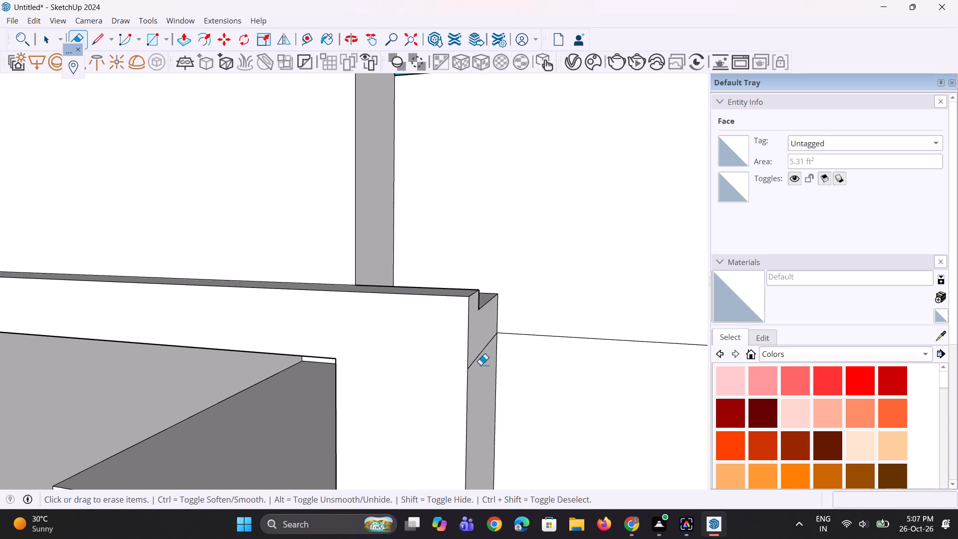
{"action": "left_click_drag", "start_coordinate": [480, 365], "coordinate": [482, 370]}
Erase the short edges on the right-hand upright's outer side face beside the topmost band and the second band's top.
{"action": "scroll", "coordinate": [498, 304], "scroll_direction": "down", "scroll_amount": 20}
{"action": "scroll", "coordinate": [498, 304], "scroll_direction": "down", "scroll_amount": 1}
{"action": "scroll", "coordinate": [532, 397], "scroll_direction": "up", "scroll_amount": 10}
{"action": "left_click", "coordinate": [454, 337]}
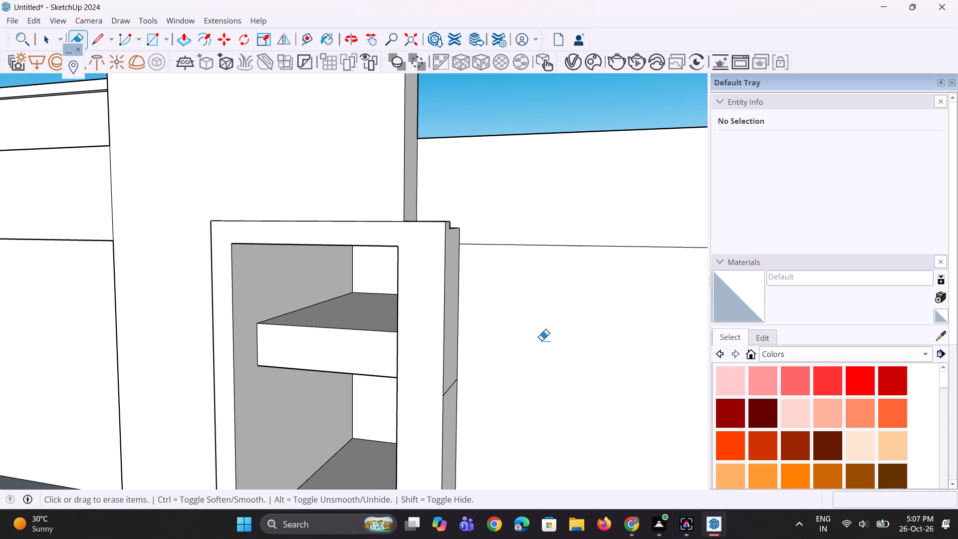
{"action": "scroll", "coordinate": [301, 265], "scroll_direction": "down", "scroll_amount": 10}
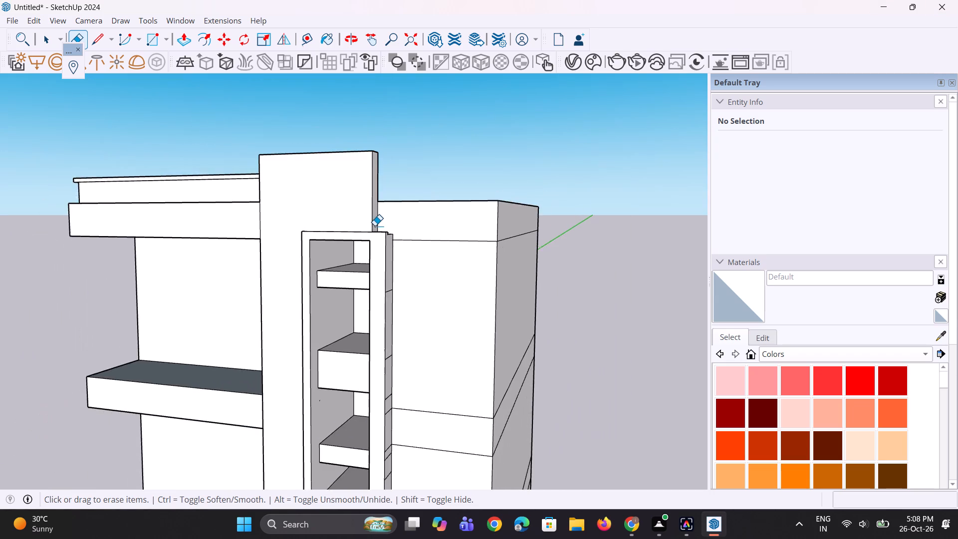
{"action": "scroll", "coordinate": [375, 226], "scroll_direction": "down", "scroll_amount": 6}
{"action": "middle_click_drag", "start_coordinate": [389, 269], "coordinate": [226, 288]}
{"action": "scroll", "coordinate": [276, 290], "scroll_direction": "up", "scroll_amount": 4}
{"action": "scroll", "coordinate": [349, 272], "scroll_direction": "up", "scroll_amount": 6}
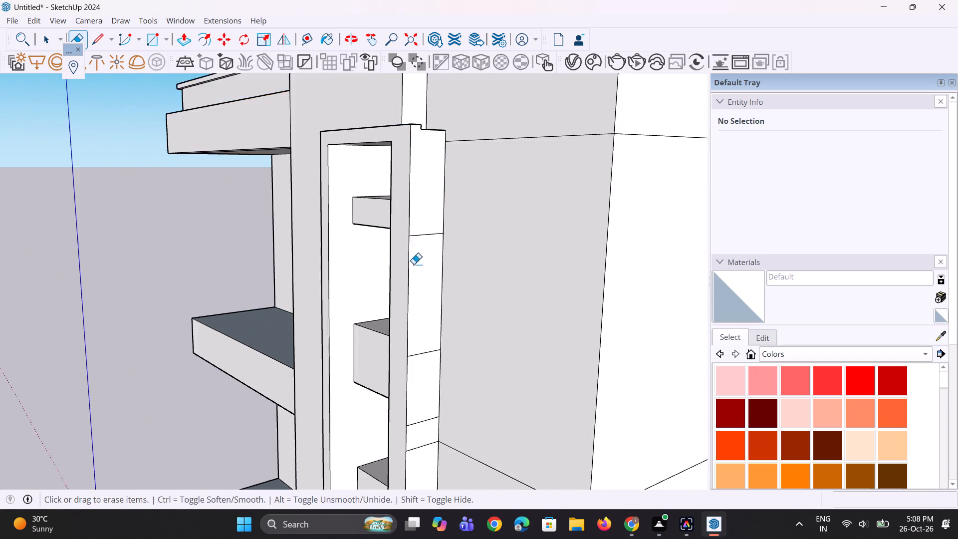
{"action": "scroll", "coordinate": [414, 264], "scroll_direction": "up", "scroll_amount": 3}
{"action": "left_click_drag", "start_coordinate": [430, 213], "coordinate": [431, 230]}
{"action": "left_click_drag", "start_coordinate": [432, 387], "coordinate": [433, 399]}
Erase the short edges on the upright's outer side face beside the third band's underside, the thin strip and the lowest band.
{"action": "scroll", "coordinate": [408, 318], "scroll_direction": "down", "scroll_amount": 12}
{"action": "scroll", "coordinate": [417, 283], "scroll_direction": "down", "scroll_amount": 9}
{"action": "scroll", "coordinate": [413, 385], "scroll_direction": "up", "scroll_amount": 20}
{"action": "scroll", "coordinate": [413, 385], "scroll_direction": "up", "scroll_amount": 1}
{"action": "left_click_drag", "start_coordinate": [428, 414], "coordinate": [430, 441]}
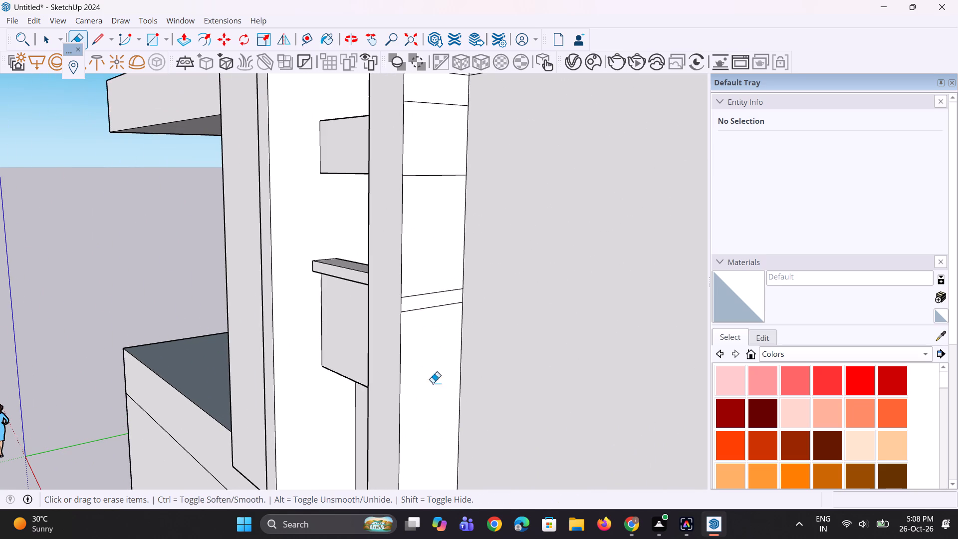
{"action": "left_click_drag", "start_coordinate": [423, 288], "coordinate": [431, 310]}
{"action": "left_click_drag", "start_coordinate": [429, 145], "coordinate": [438, 196]}
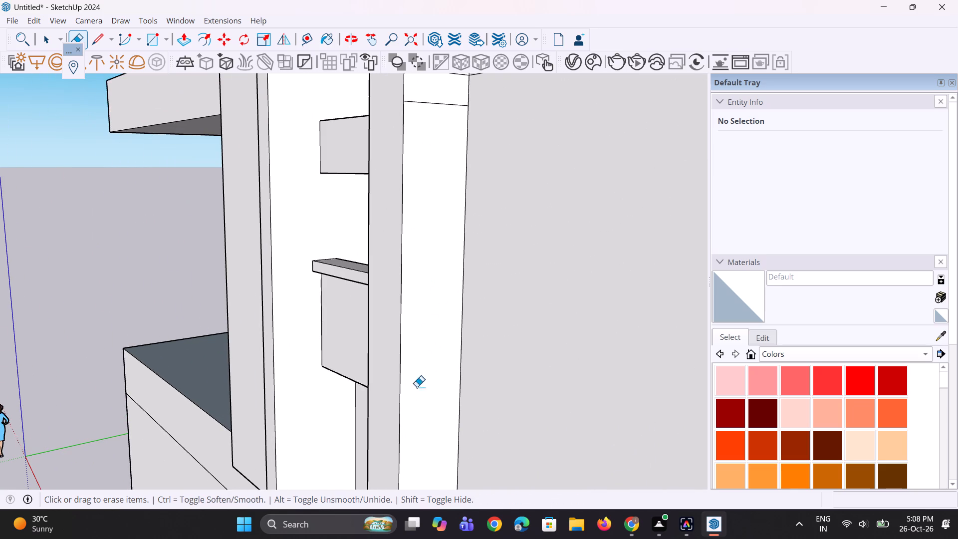
Erase the remaining short edges on the upright's outer side face beside the third band's top and the second band's underside.
{"action": "scroll", "coordinate": [417, 393], "scroll_direction": "down", "scroll_amount": 10}
{"action": "scroll", "coordinate": [412, 275], "scroll_direction": "up", "scroll_amount": 15}
{"action": "left_click_drag", "start_coordinate": [435, 282], "coordinate": [437, 356]}
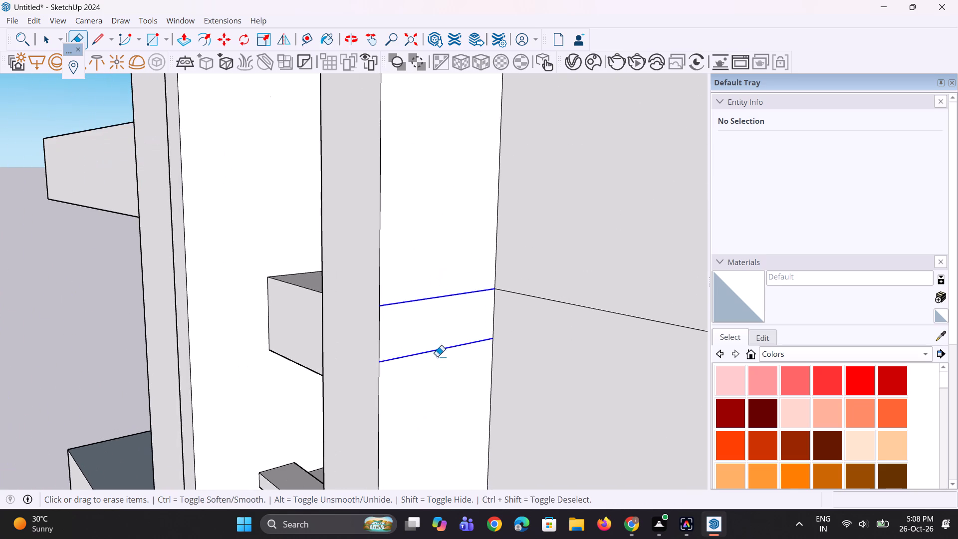
{"action": "left_click_drag", "start_coordinate": [437, 356], "coordinate": [438, 360]}
{"action": "scroll", "coordinate": [431, 418], "scroll_direction": "down", "scroll_amount": 11}
{"action": "scroll", "coordinate": [431, 323], "scroll_direction": "up", "scroll_amount": 4}
{"action": "left_click_drag", "start_coordinate": [448, 273], "coordinate": [436, 308]}
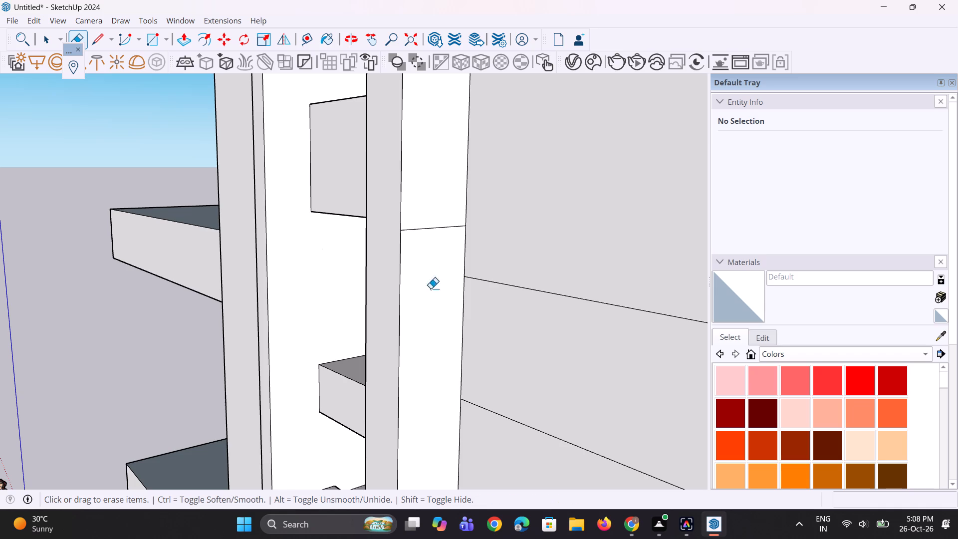
{"action": "left_click_drag", "start_coordinate": [422, 223], "coordinate": [432, 269]}
{"action": "scroll", "coordinate": [402, 391], "scroll_direction": "down", "scroll_amount": 18}
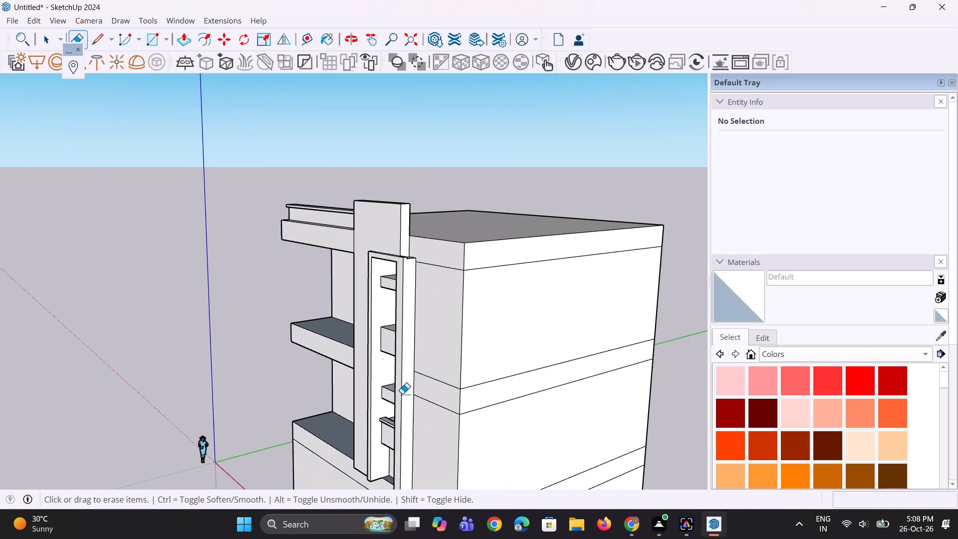
Inspect the recess frame's top and side junctions with the tower and roof from above, the side and the front.
{"action": "scroll", "coordinate": [445, 262], "scroll_direction": "up", "scroll_amount": 10}
{"action": "middle_click_drag", "start_coordinate": [405, 258], "coordinate": [259, 344]}
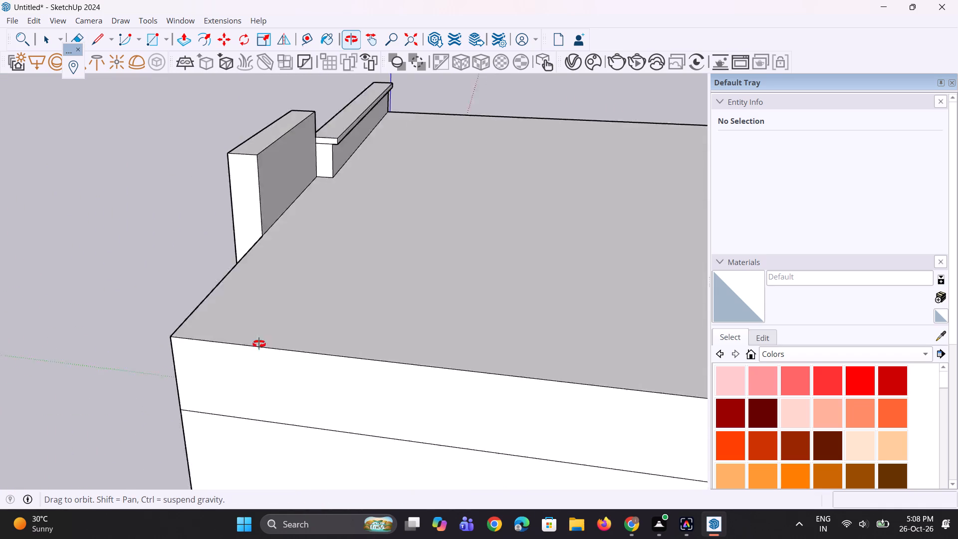
{"action": "middle_click_drag", "start_coordinate": [259, 344], "coordinate": [298, 343]}
{"action": "scroll", "coordinate": [293, 332], "scroll_direction": "up", "scroll_amount": 8}
{"action": "scroll", "coordinate": [337, 308], "scroll_direction": "down", "scroll_amount": 1}
{"action": "middle_click_drag", "start_coordinate": [355, 299], "coordinate": [477, 245]}
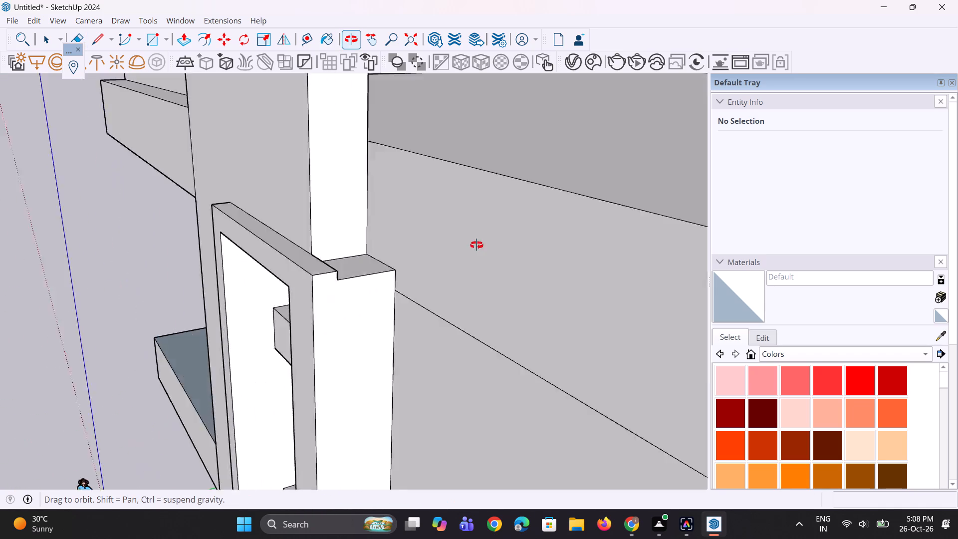
{"action": "middle_click_drag", "start_coordinate": [477, 245], "coordinate": [690, 193]}
{"action": "scroll", "coordinate": [380, 252], "scroll_direction": "down", "scroll_amount": 7}
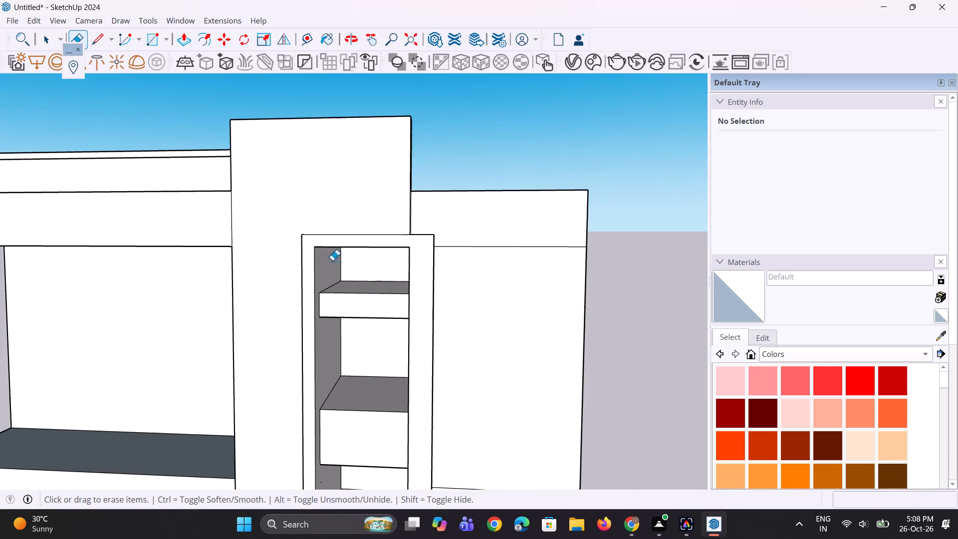
{"action": "scroll", "coordinate": [332, 261], "scroll_direction": "down", "scroll_amount": 4}
Push/Pull the outer side face of the recess frame's left-hand upright outward by 8 15/16" to widen it.
{"action": "scroll", "coordinate": [251, 355], "scroll_direction": "up", "scroll_amount": 2}
{"action": "middle_click_drag", "start_coordinate": [251, 357], "coordinate": [312, 340]}
{"action": "scroll", "coordinate": [338, 333], "scroll_direction": "up", "scroll_amount": 4}
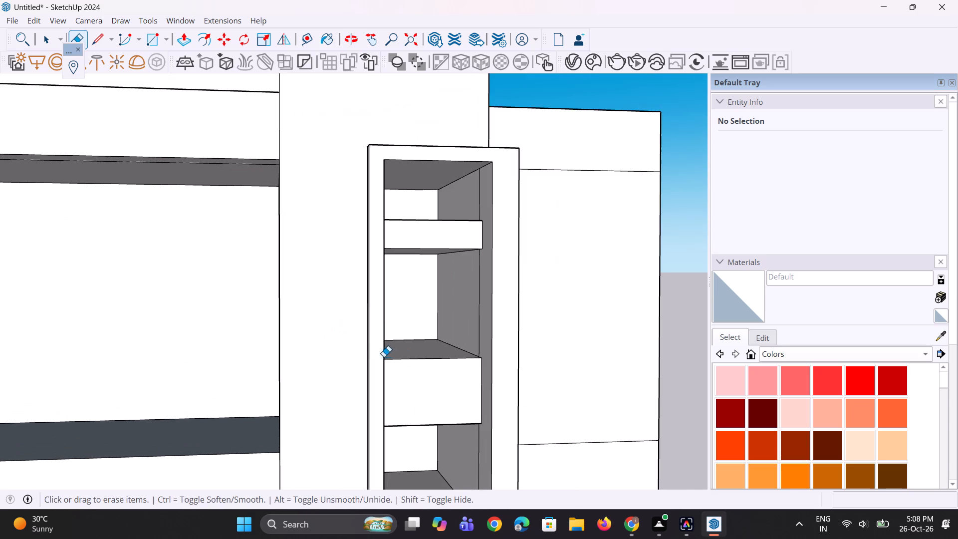
{"action": "middle_click_drag", "start_coordinate": [372, 356], "coordinate": [479, 362]}
{"action": "scroll", "coordinate": [423, 380], "scroll_direction": "up", "scroll_amount": 4}
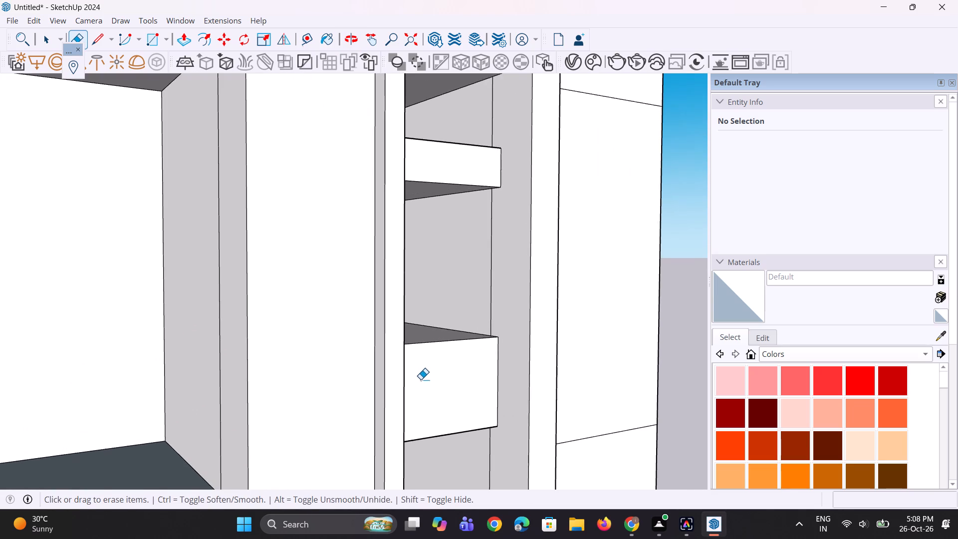
{"action": "key", "text": "p"}
{"action": "scroll", "coordinate": [420, 378], "scroll_direction": "up", "scroll_amount": 3}
{"action": "left_click", "coordinate": [364, 362]}
{"action": "left_click", "coordinate": [334, 377]}
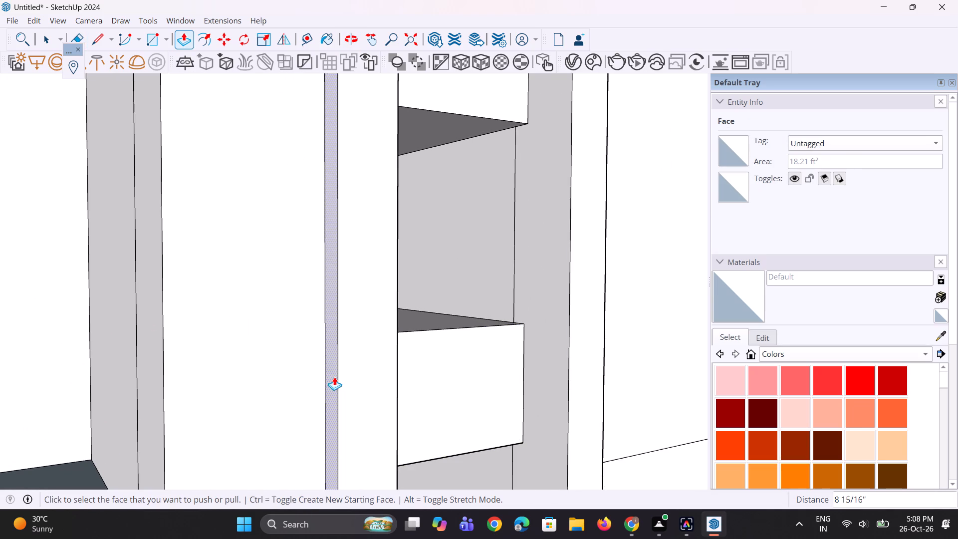
Push/Pull the top face of the recess frame upward by 4 7/8" to thicken its top bar.
{"action": "scroll", "coordinate": [198, 344], "scroll_direction": "down", "scroll_amount": 11}
{"action": "middle_click_drag", "start_coordinate": [293, 244], "coordinate": [281, 326]}
{"action": "scroll", "coordinate": [256, 200], "scroll_direction": "up", "scroll_amount": 1}
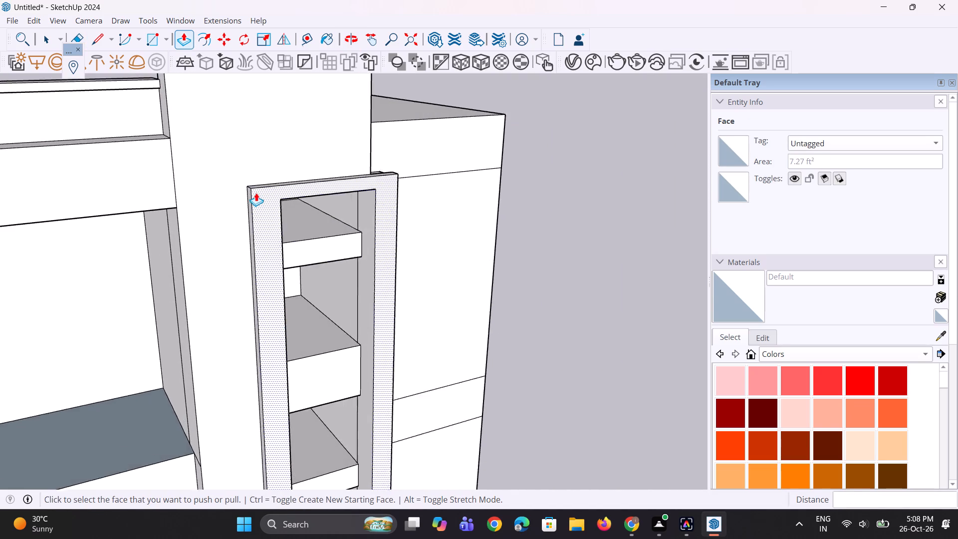
{"action": "scroll", "coordinate": [256, 193], "scroll_direction": "up", "scroll_amount": 6}
{"action": "left_click", "coordinate": [261, 183]}
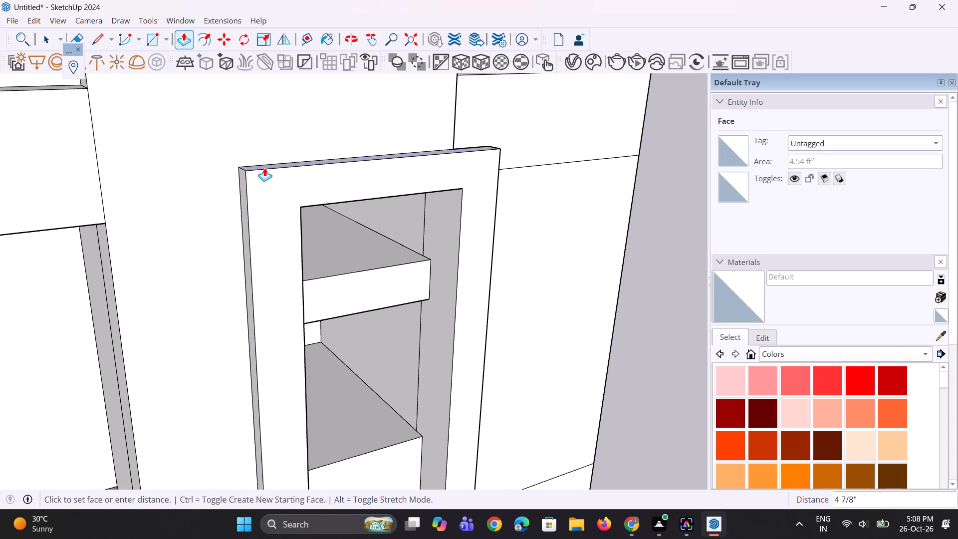
{"action": "left_click", "coordinate": [264, 168]}
Examine the whole front facade and the widened recess frame from several angles and distances.
{"action": "scroll", "coordinate": [287, 252], "scroll_direction": "down", "scroll_amount": 6}
{"action": "middle_click_drag", "start_coordinate": [290, 274], "coordinate": [272, 253]}
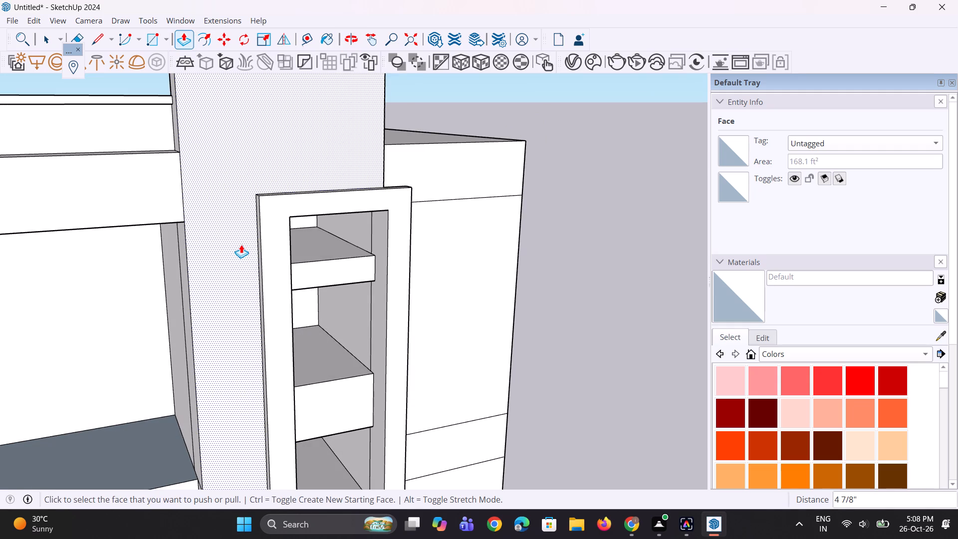
{"action": "scroll", "coordinate": [317, 267], "scroll_direction": "down", "scroll_amount": 9}
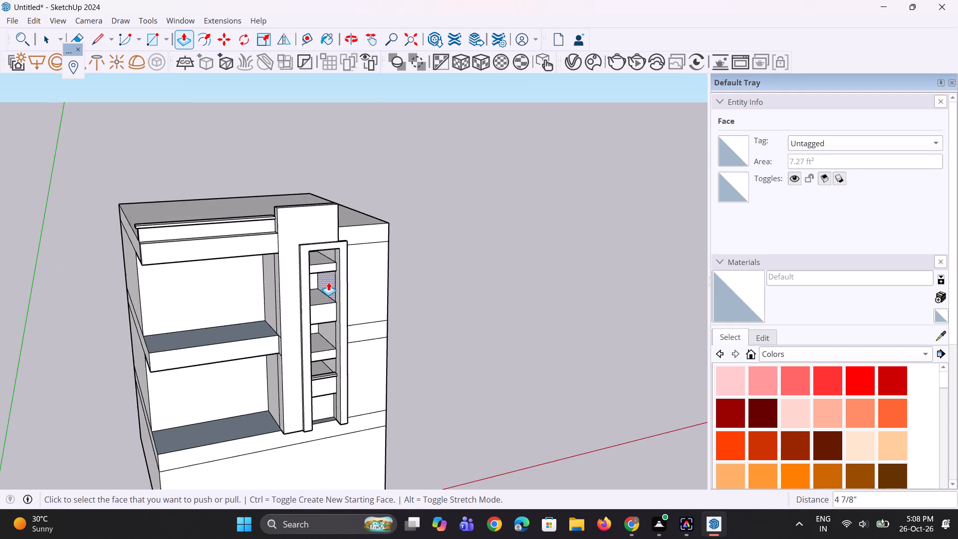
{"action": "scroll", "coordinate": [328, 282], "scroll_direction": "down", "scroll_amount": 7}
{"action": "middle_click_drag", "start_coordinate": [330, 299], "coordinate": [302, 295]}
{"action": "scroll", "coordinate": [356, 364], "scroll_direction": "up", "scroll_amount": 3}
{"action": "scroll", "coordinate": [514, 346], "scroll_direction": "up", "scroll_amount": 4}
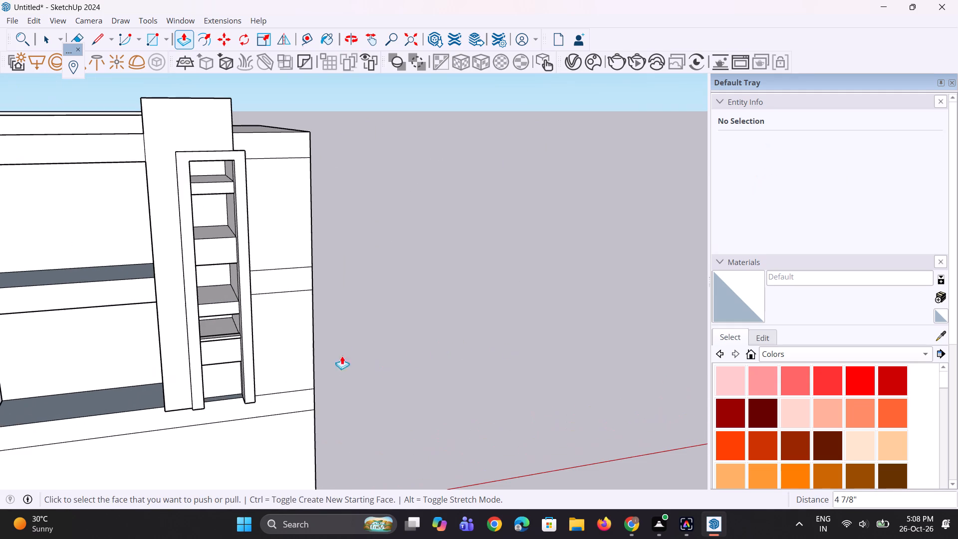
{"action": "scroll", "coordinate": [957, 47], "scroll_direction": "down", "scroll_amount": 3}
{"action": "scroll", "coordinate": [414, 256], "scroll_direction": "down", "scroll_amount": 4}
{"action": "middle_click_drag", "start_coordinate": [423, 266], "coordinate": [358, 234]}
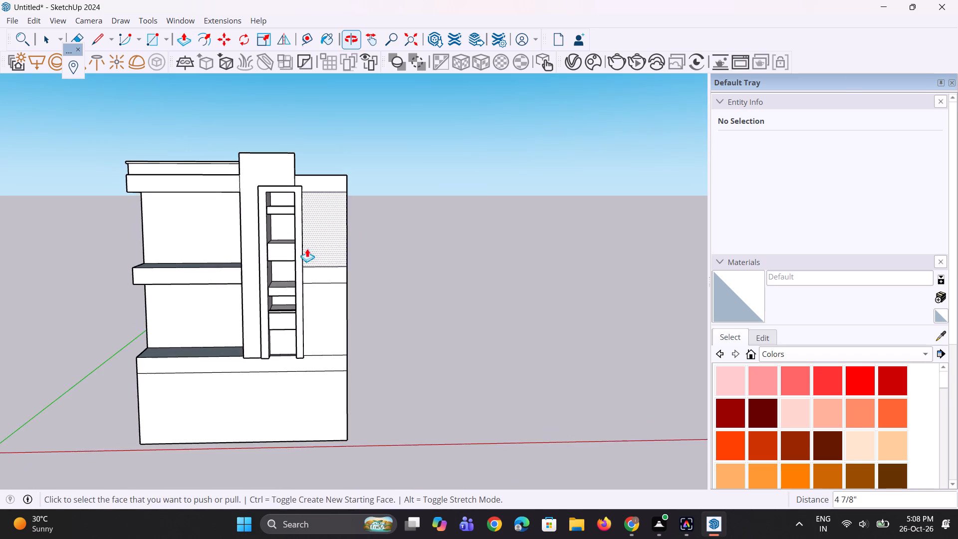
{"action": "scroll", "coordinate": [297, 273], "scroll_direction": "up", "scroll_amount": 3}
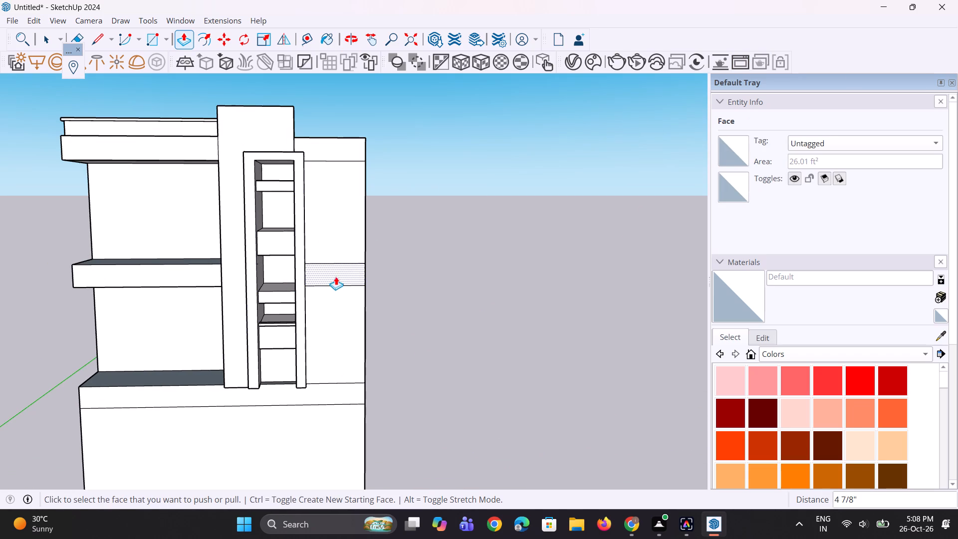
{"action": "scroll", "coordinate": [508, 328], "scroll_direction": "down", "scroll_amount": 3}
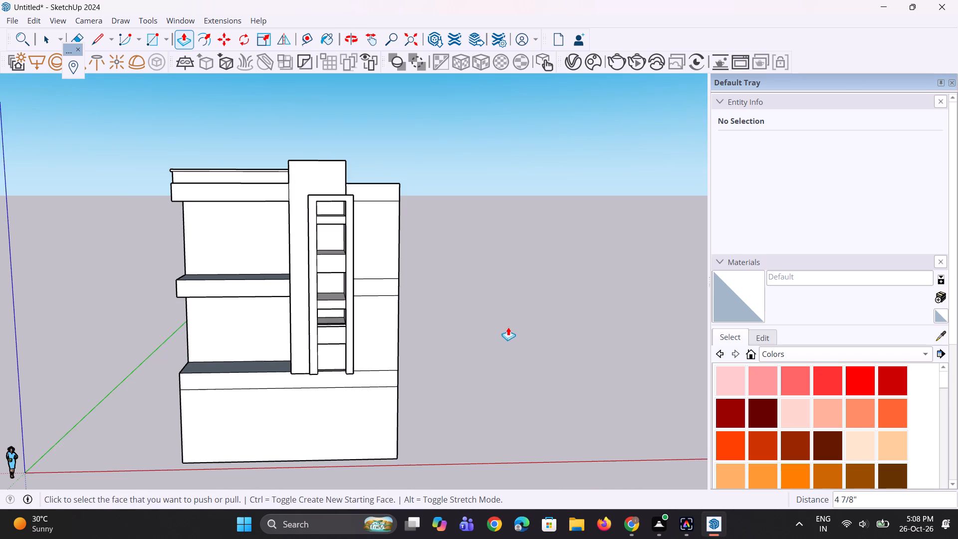
{"action": "middle_click_drag", "start_coordinate": [481, 303], "coordinate": [455, 293]}
{"action": "scroll", "coordinate": [191, 172], "scroll_direction": "up", "scroll_amount": 7}
{"action": "scroll", "coordinate": [398, 252], "scroll_direction": "up", "scroll_amount": 1}
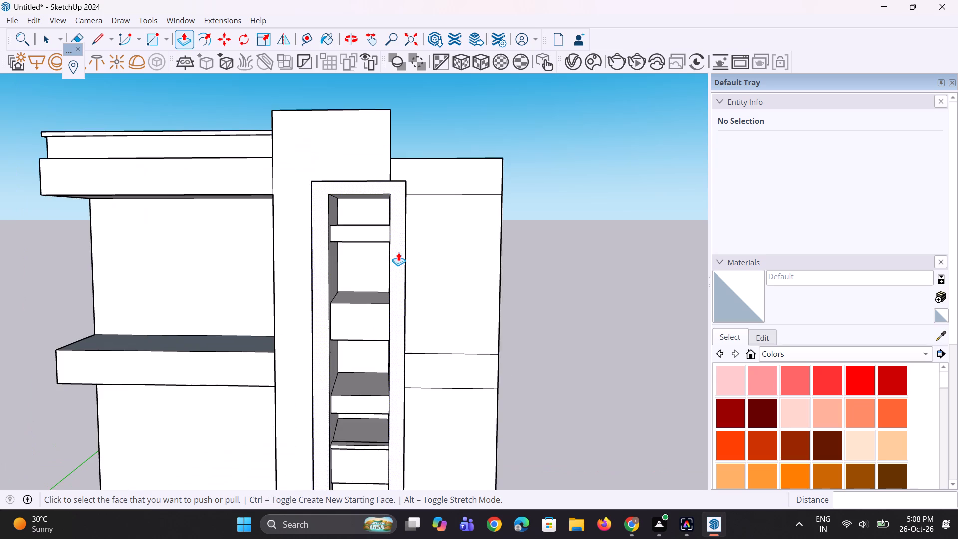
{"action": "scroll", "coordinate": [398, 252], "scroll_direction": "up", "scroll_amount": 1}
{"action": "scroll", "coordinate": [390, 284], "scroll_direction": "down", "scroll_amount": 4}
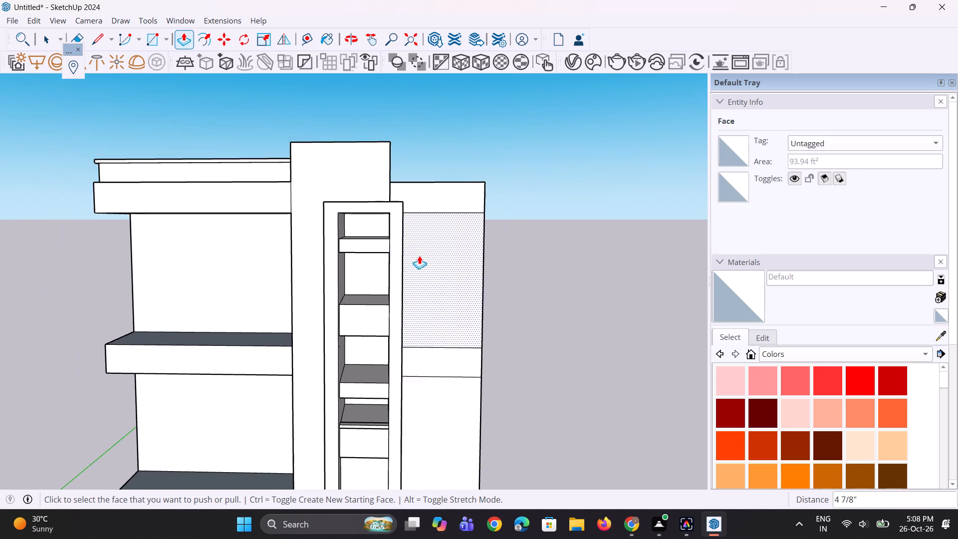
Draw a roughly square window rectangle of about 15.6 sq ft on the top-storey wall panel right of the recess frame.
{"action": "middle_click_drag", "start_coordinate": [419, 256], "coordinate": [376, 215]}
{"action": "scroll", "coordinate": [486, 333], "scroll_direction": "up", "scroll_amount": 4}
{"action": "scroll", "coordinate": [440, 351], "scroll_direction": "up", "scroll_amount": 2}
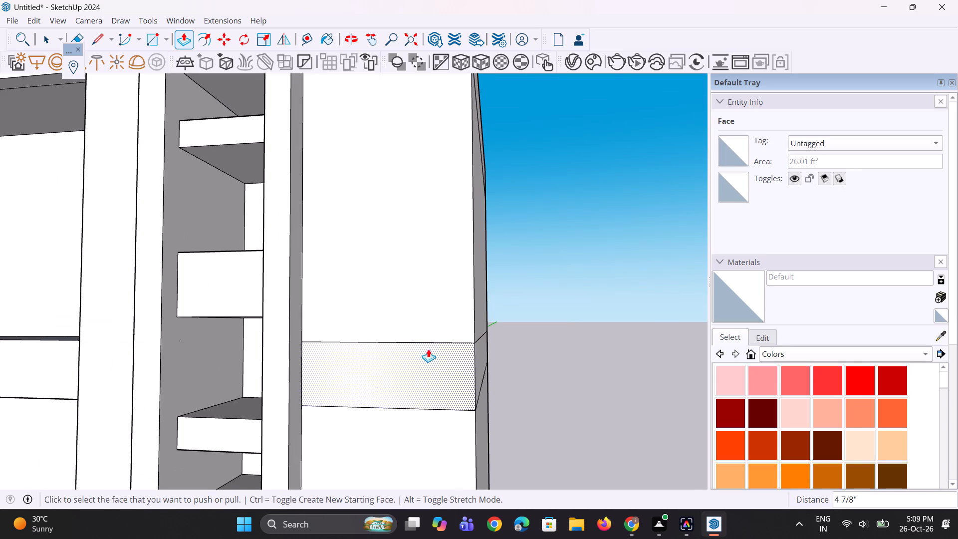
{"action": "middle_click_drag", "start_coordinate": [426, 342], "coordinate": [472, 419]}
{"action": "scroll", "coordinate": [475, 403], "scroll_direction": "down", "scroll_amount": 5}
{"action": "middle_click_drag", "start_coordinate": [443, 403], "coordinate": [445, 374]}
{"action": "key", "text": "r"}
{"action": "scroll", "coordinate": [444, 348], "scroll_direction": "up", "scroll_amount": 2}
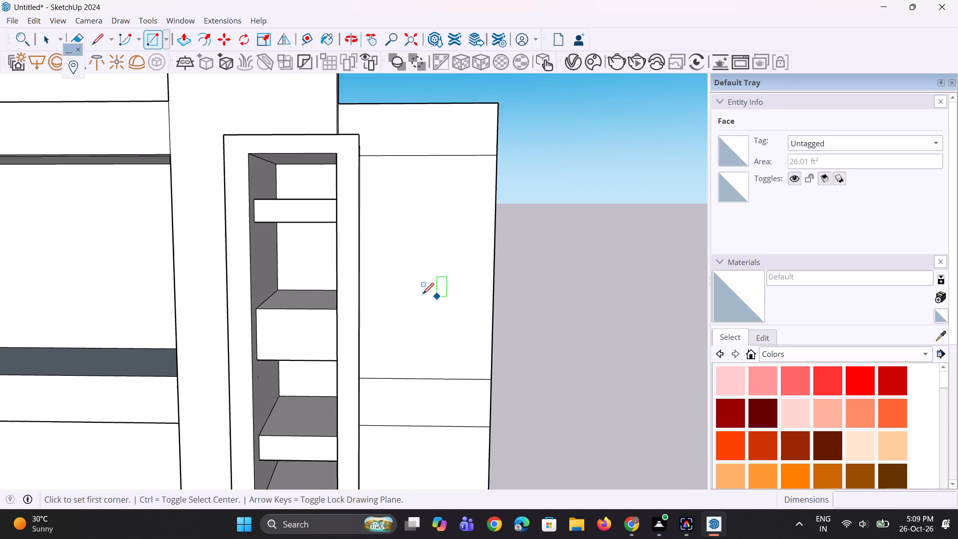
{"action": "scroll", "coordinate": [423, 294], "scroll_direction": "up", "scroll_amount": 3}
{"action": "left_click", "coordinate": [387, 163]}
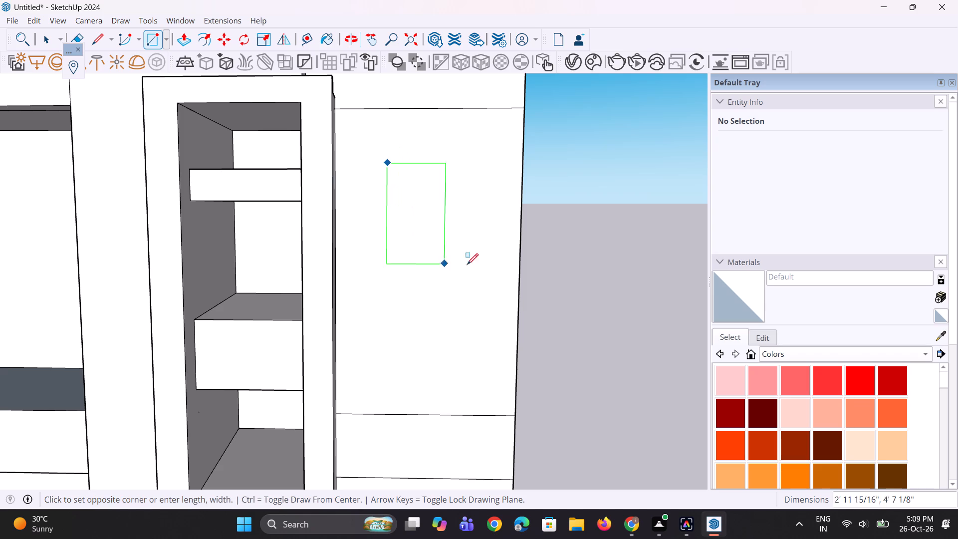
{"action": "left_click", "coordinate": [474, 249]}
Copy the window square straight down to the lower part of the same top-storey wall panel.
{"action": "scroll", "coordinate": [419, 276], "scroll_direction": "up", "scroll_amount": 1}
{"action": "middle_click_drag", "start_coordinate": [419, 276], "coordinate": [426, 235]}
{"action": "key", "text": "space"}
{"action": "left_click", "coordinate": [436, 219]}
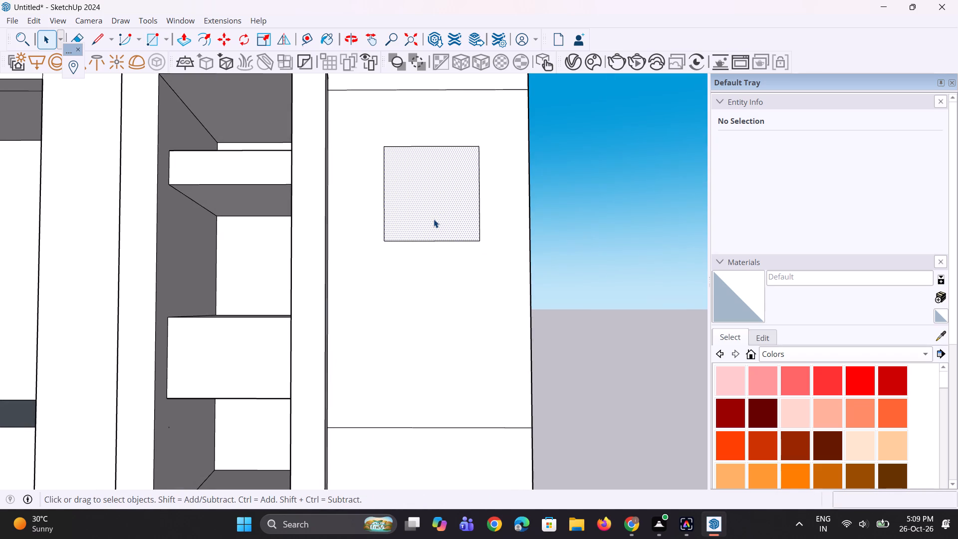
{"action": "key", "text": "m"}
{"action": "left_click", "coordinate": [434, 219]}
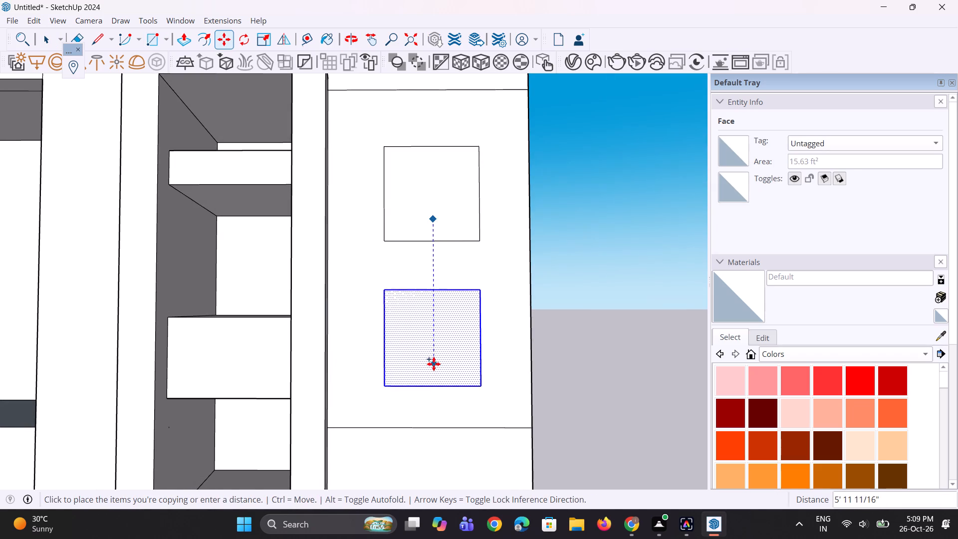
{"action": "left_click", "coordinate": [432, 375]}
{"action": "middle_click_drag", "start_coordinate": [428, 342], "coordinate": [426, 397]}
{"action": "key", "text": "space"}
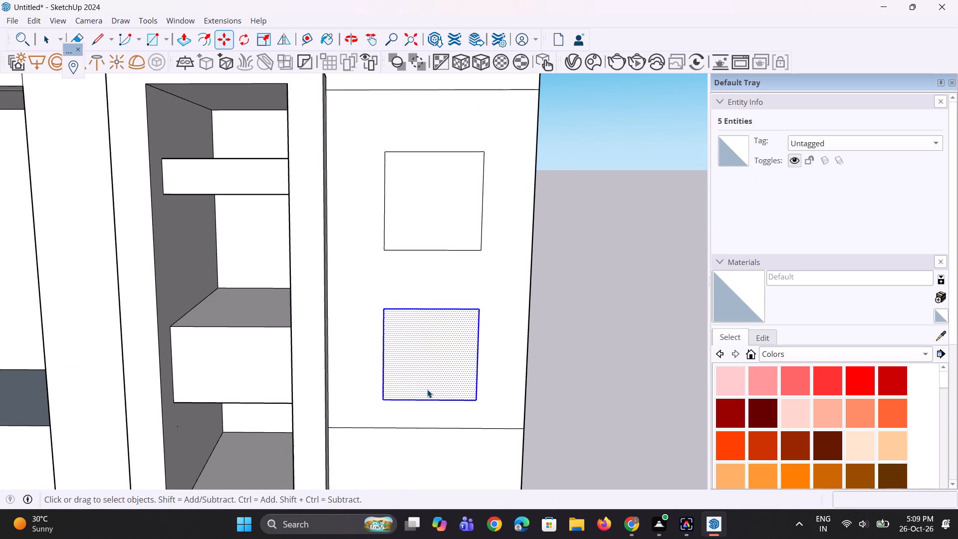
Examine the placement of the two window squares against the rest of the front facade.
{"action": "scroll", "coordinate": [427, 389], "scroll_direction": "down", "scroll_amount": 5}
{"action": "key", "text": "space"}
{"action": "middle_click_drag", "start_coordinate": [427, 387], "coordinate": [429, 366]}
{"action": "scroll", "coordinate": [459, 271], "scroll_direction": "down", "scroll_amount": 4}
{"action": "scroll", "coordinate": [479, 215], "scroll_direction": "up", "scroll_amount": 1}
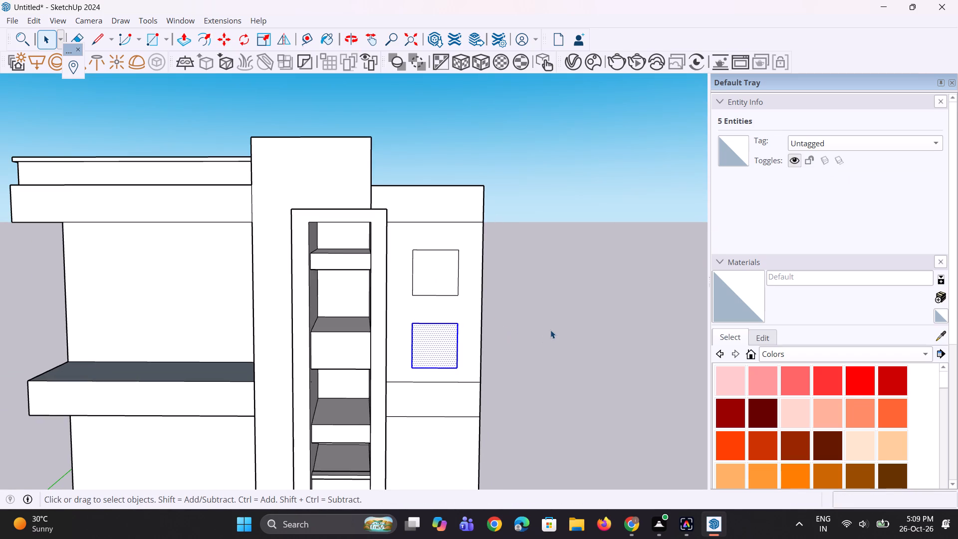
{"action": "scroll", "coordinate": [558, 339], "scroll_direction": "down", "scroll_amount": 4}
{"action": "middle_click_drag", "start_coordinate": [542, 346], "coordinate": [535, 344]}
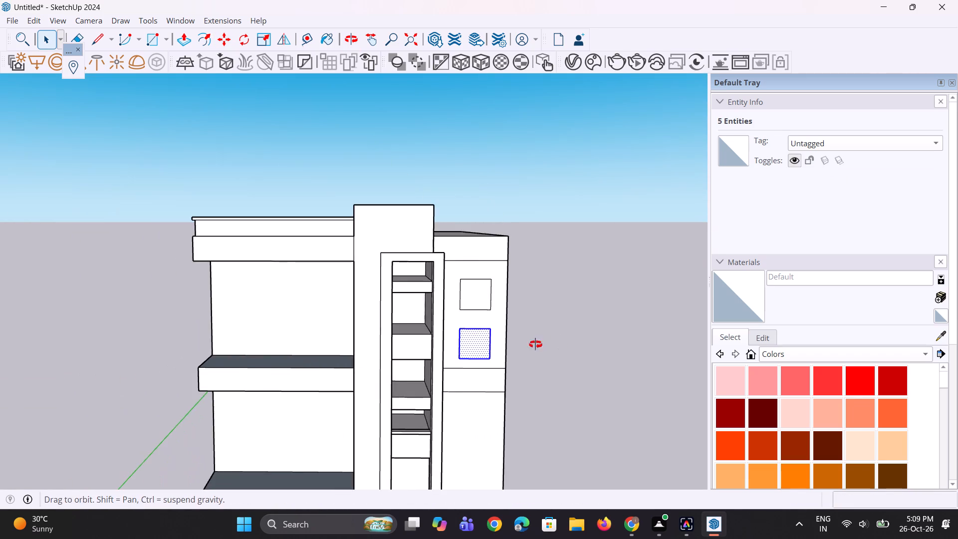
{"action": "middle_click_drag", "start_coordinate": [535, 344], "coordinate": [519, 333]}
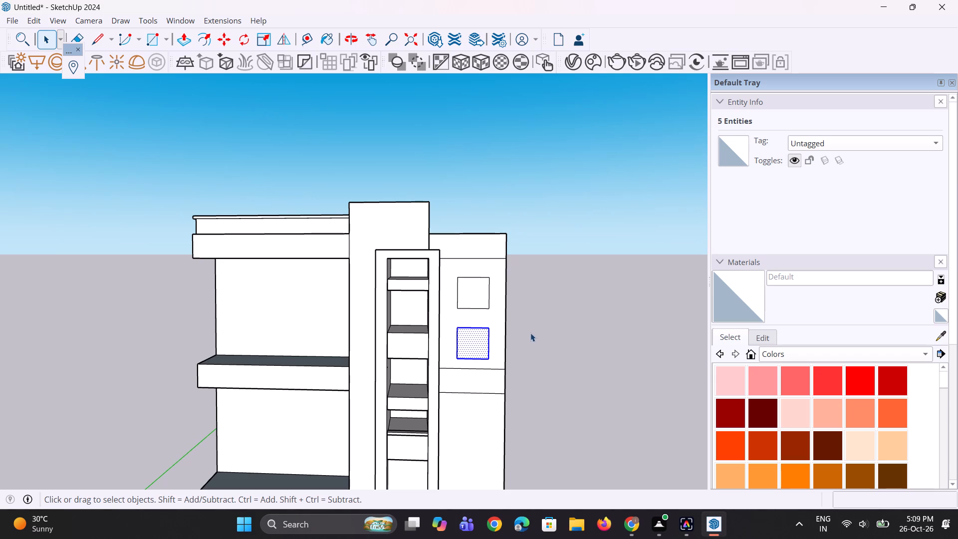
{"action": "scroll", "coordinate": [536, 306], "scroll_direction": "up", "scroll_amount": 1}
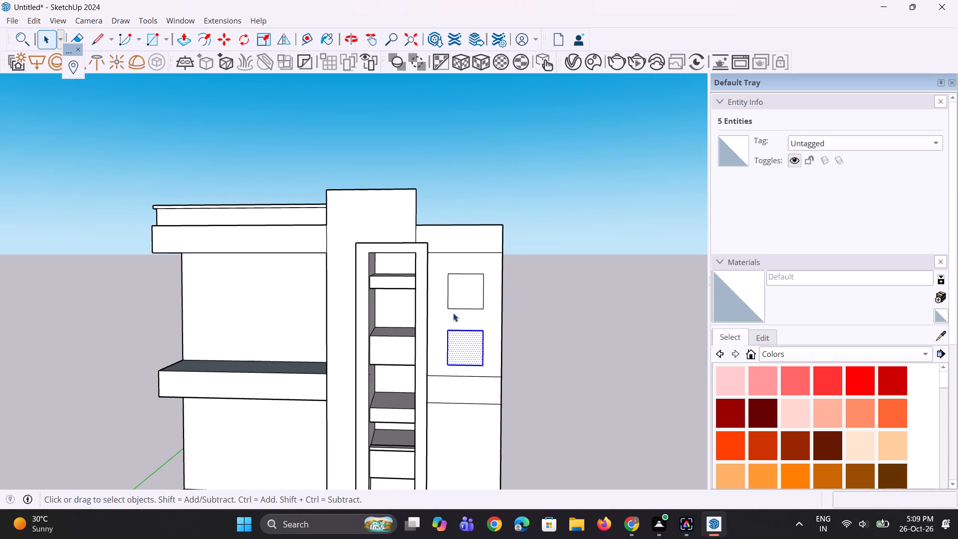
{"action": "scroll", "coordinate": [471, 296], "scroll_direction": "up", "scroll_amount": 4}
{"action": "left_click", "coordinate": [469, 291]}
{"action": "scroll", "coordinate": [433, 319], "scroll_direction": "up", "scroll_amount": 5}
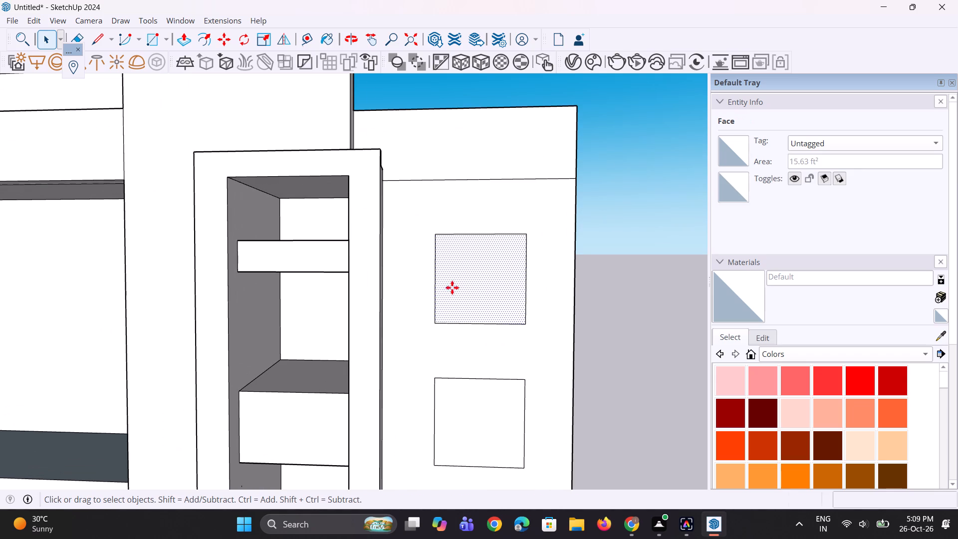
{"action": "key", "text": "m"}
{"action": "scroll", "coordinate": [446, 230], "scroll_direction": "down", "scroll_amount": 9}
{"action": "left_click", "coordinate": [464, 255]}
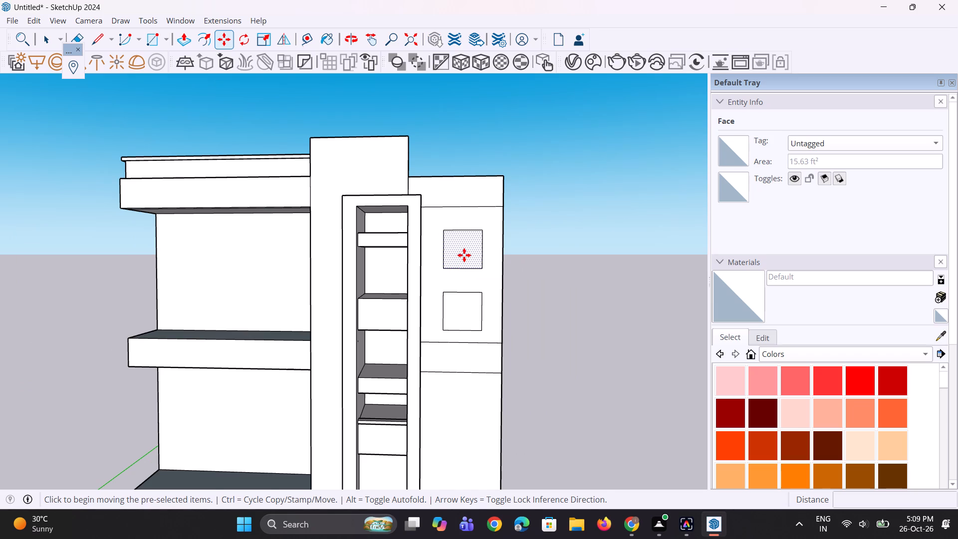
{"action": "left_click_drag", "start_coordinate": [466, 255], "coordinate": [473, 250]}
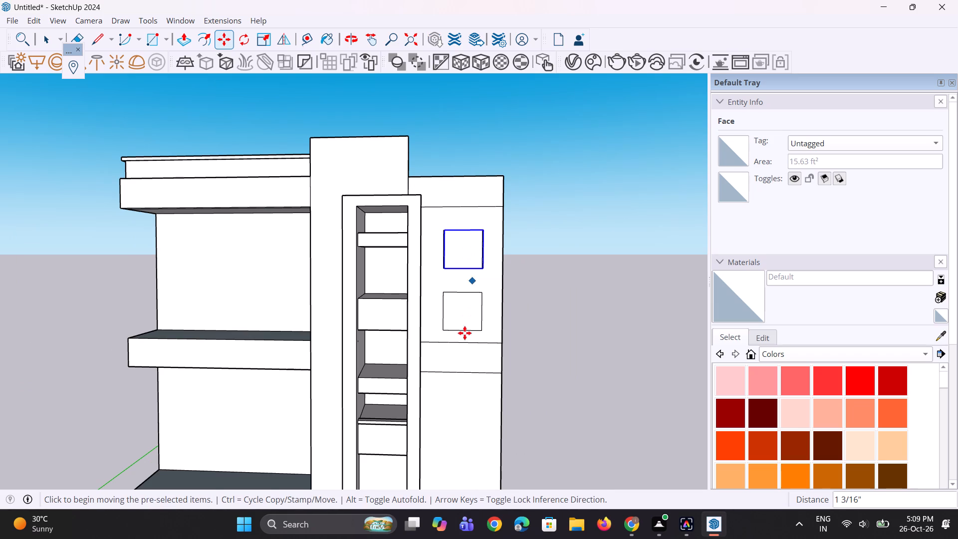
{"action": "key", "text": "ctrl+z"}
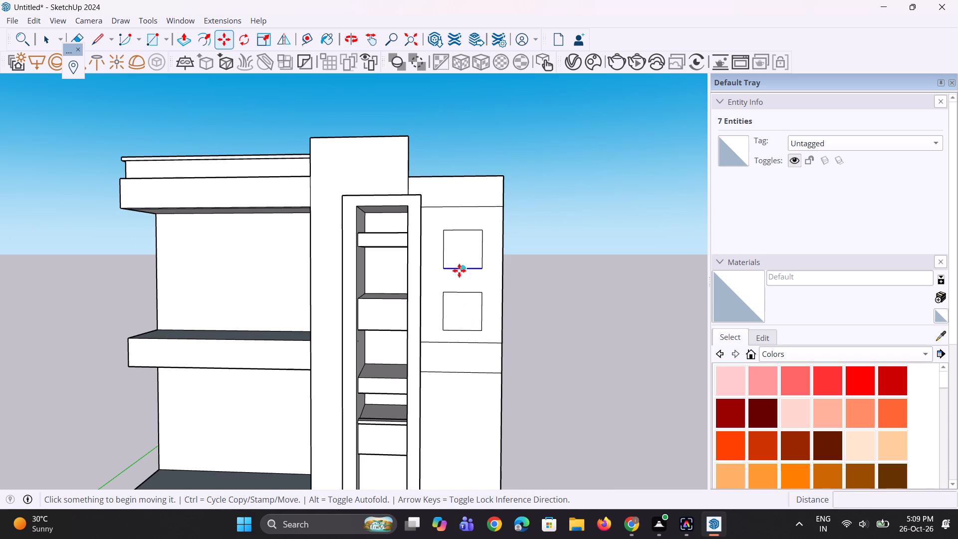
Copy the upper window square straight down by about 18' 5" onto the middle-storey wall panel beside the recess frame.
{"action": "key", "text": "space"}
{"action": "left_click", "coordinate": [458, 261]}
{"action": "key", "text": "m"}
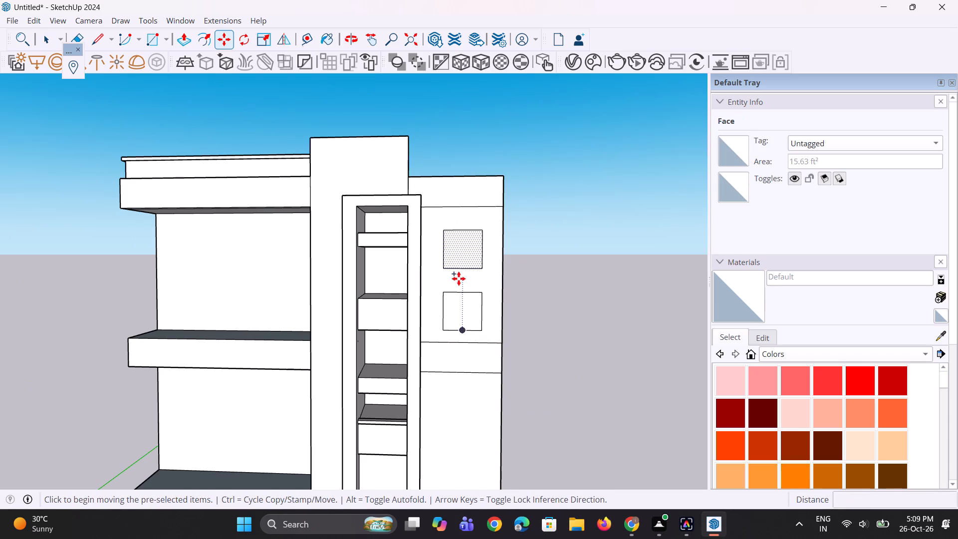
{"action": "left_click", "coordinate": [468, 236]}
{"action": "scroll", "coordinate": [441, 347], "scroll_direction": "down", "scroll_amount": 5}
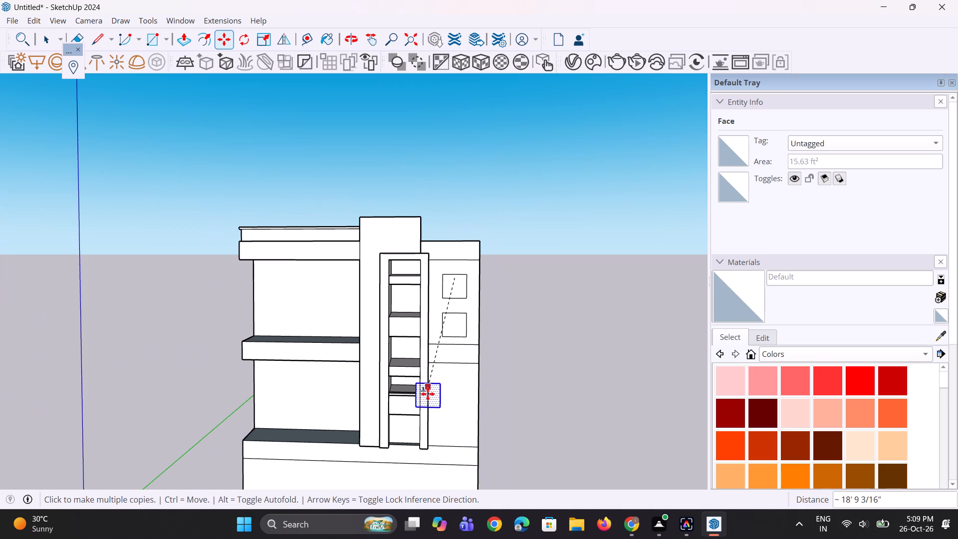
{"action": "scroll", "coordinate": [451, 382], "scroll_direction": "up", "scroll_amount": 4}
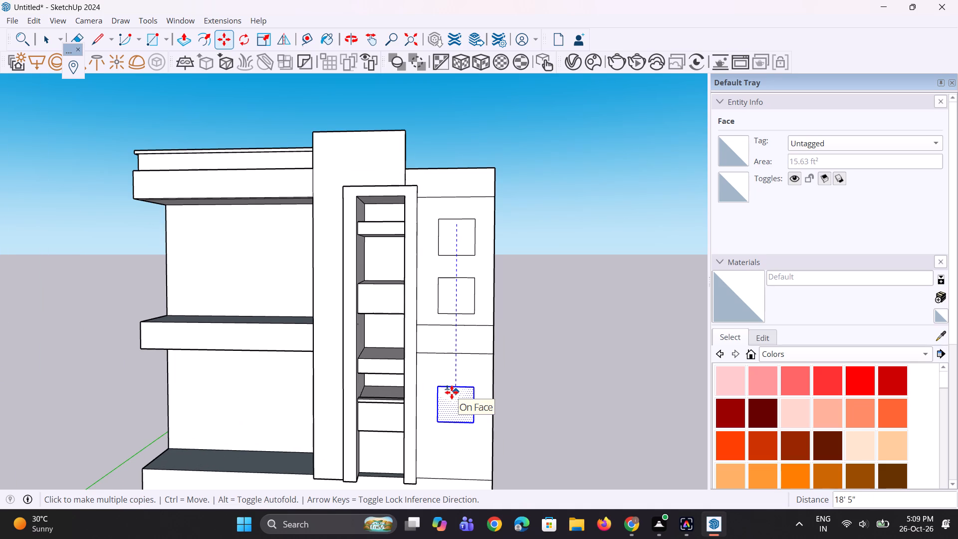
{"action": "left_click", "coordinate": [452, 392]}
{"action": "scroll", "coordinate": [452, 345], "scroll_direction": "down", "scroll_amount": 7}
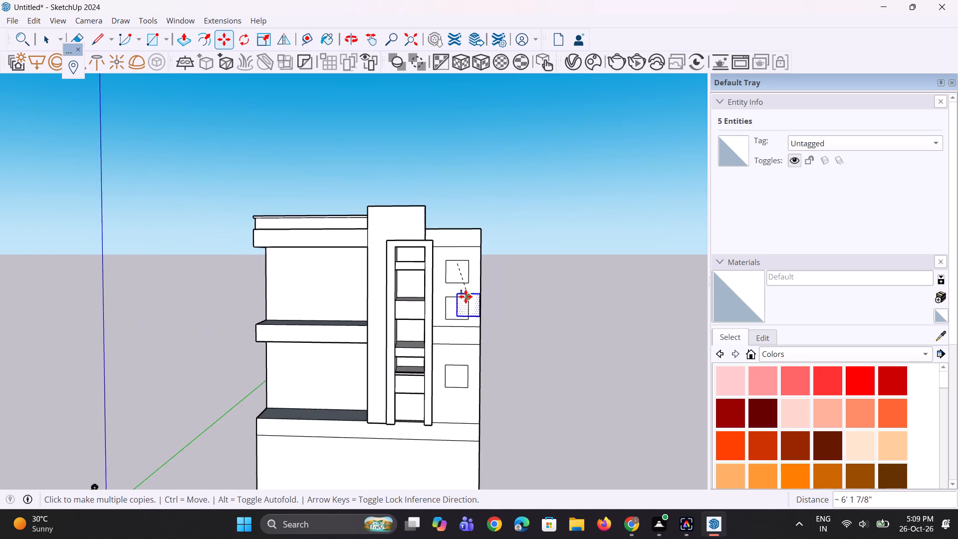
Copy the upper window square straight down by about 36' onto the ground-storey wall.
{"action": "scroll", "coordinate": [466, 296], "scroll_direction": "down", "scroll_amount": 3}
{"action": "scroll", "coordinate": [439, 416], "scroll_direction": "up", "scroll_amount": 9}
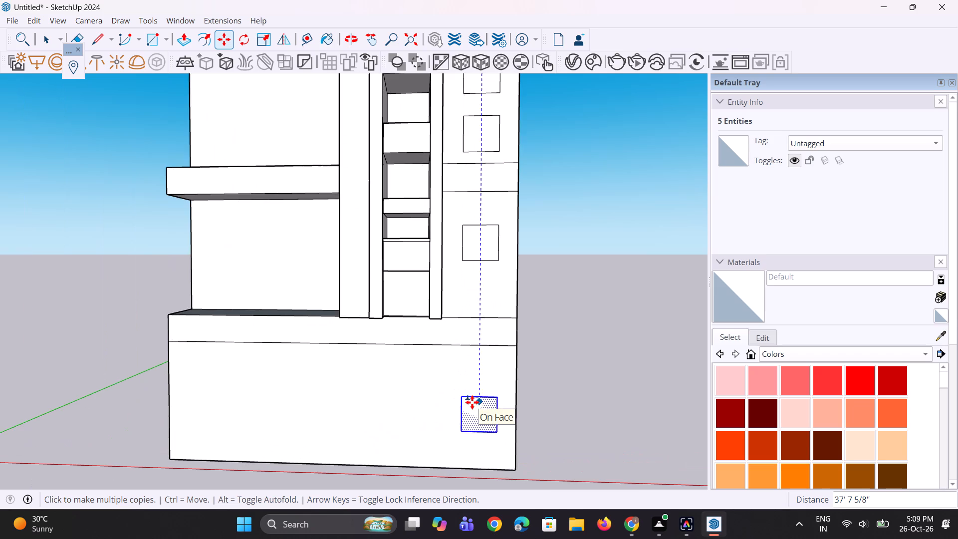
{"action": "scroll", "coordinate": [473, 399], "scroll_direction": "up", "scroll_amount": 1}
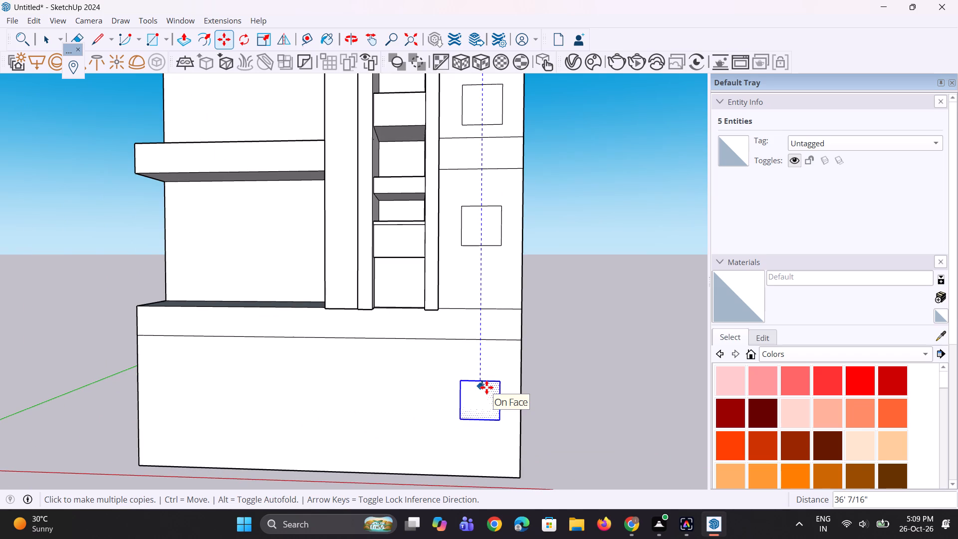
{"action": "left_click", "coordinate": [486, 387]}
{"action": "key", "text": "space"}
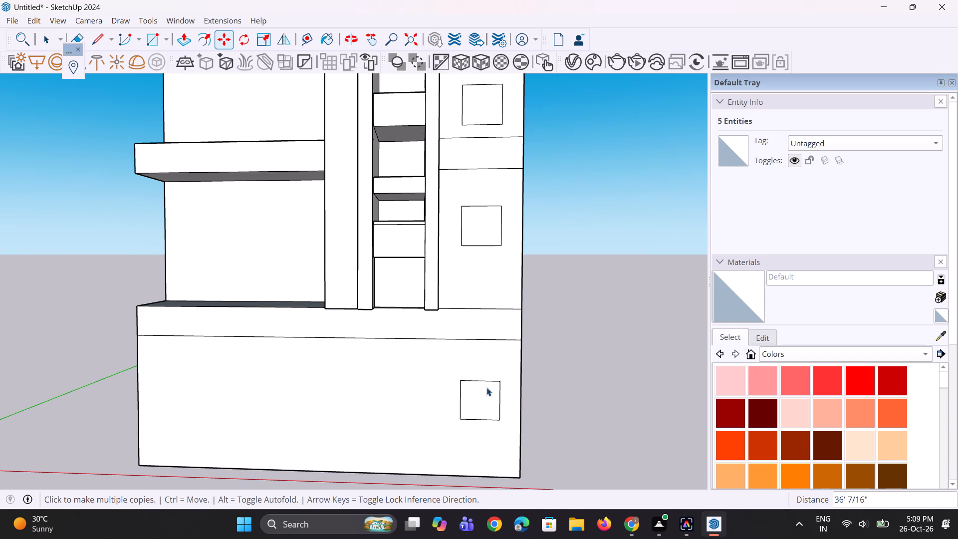
{"action": "key", "text": "space"}
{"action": "left_click_drag", "start_coordinate": [562, 394], "coordinate": [562, 399]}
Offset the upper top-storey window square outward by a narrow margin to outline a window frame.
{"action": "scroll", "coordinate": [449, 499], "scroll_direction": "down", "scroll_amount": 9}
{"action": "scroll", "coordinate": [455, 337], "scroll_direction": "down", "scroll_amount": 5}
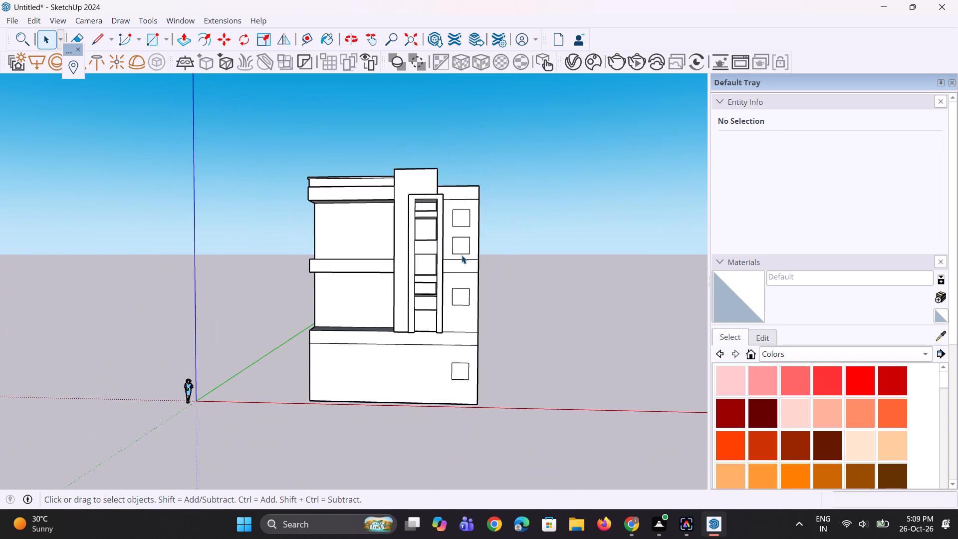
{"action": "scroll", "coordinate": [459, 244], "scroll_direction": "up", "scroll_amount": 6}
{"action": "left_click", "coordinate": [458, 213]}
{"action": "scroll", "coordinate": [458, 206], "scroll_direction": "up", "scroll_amount": 3}
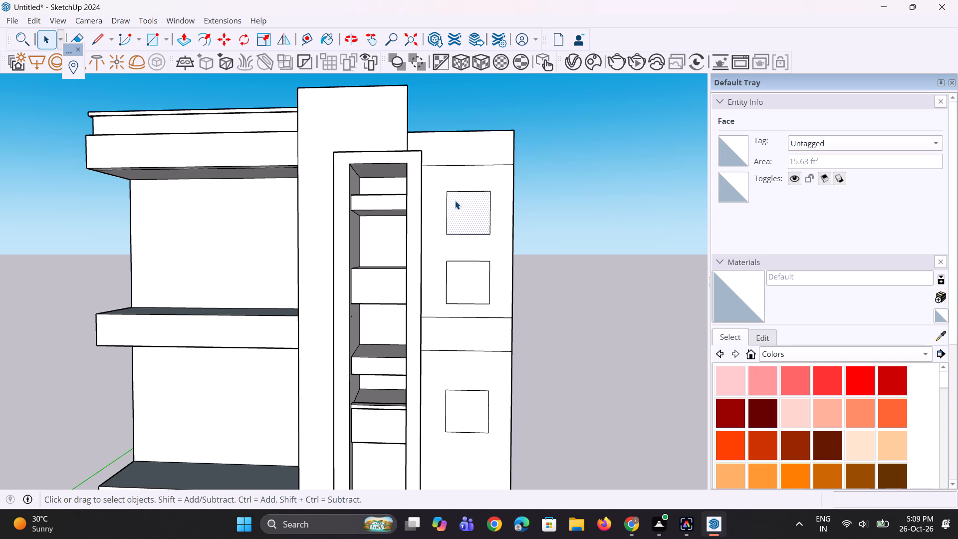
{"action": "scroll", "coordinate": [449, 219], "scroll_direction": "up", "scroll_amount": 3}
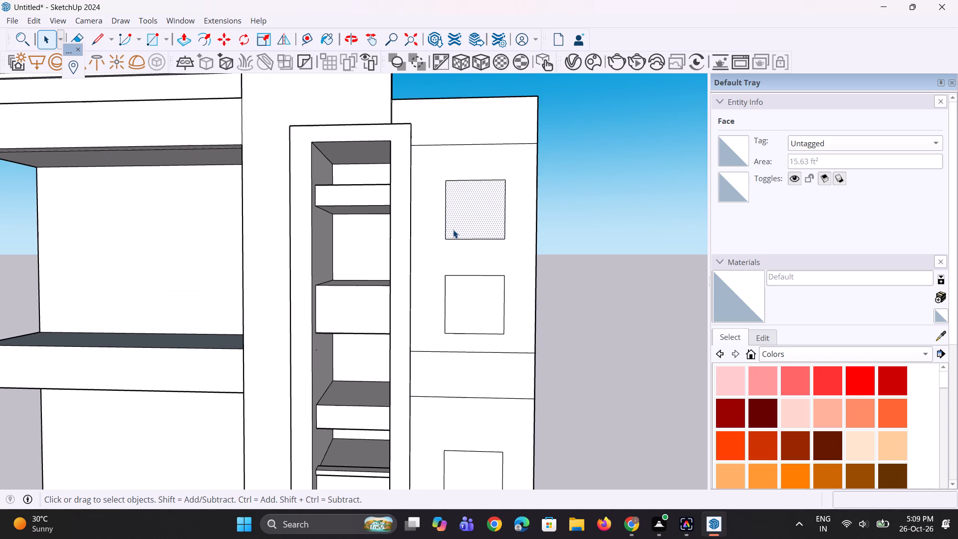
{"action": "scroll", "coordinate": [453, 230], "scroll_direction": "up", "scroll_amount": 2}
{"action": "key", "text": "f"}
{"action": "left_click", "coordinate": [444, 223]}
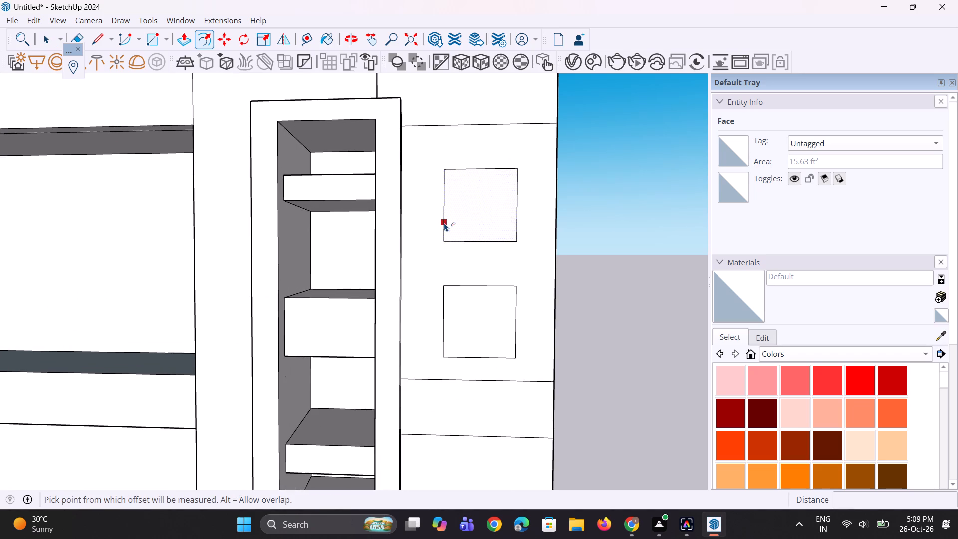
{"action": "left_click", "coordinate": [437, 211]}
{"action": "key", "text": "space"}
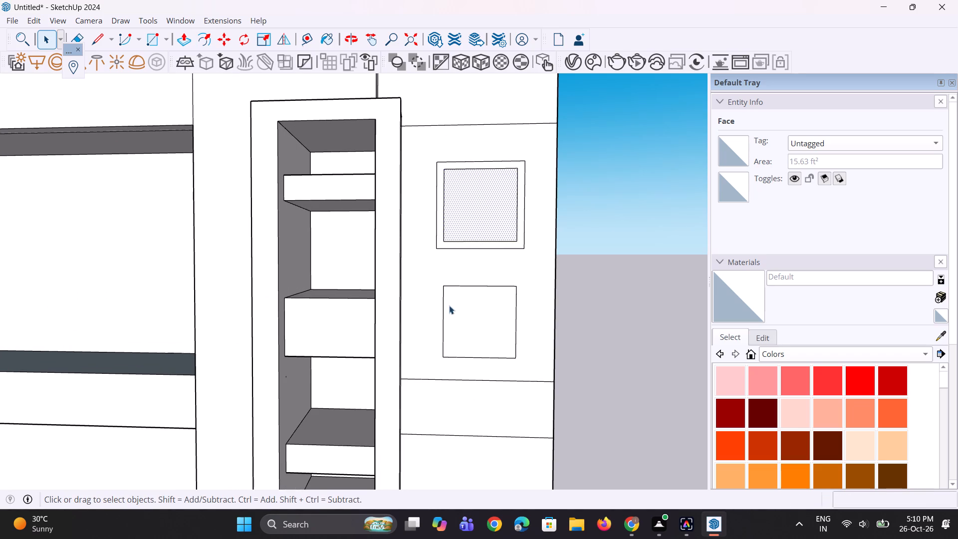
Repeat the same outward offset around the lower window square on the top-storey wall panel.
{"action": "left_click", "coordinate": [454, 314]}
{"action": "scroll", "coordinate": [441, 310], "scroll_direction": "up", "scroll_amount": 1}
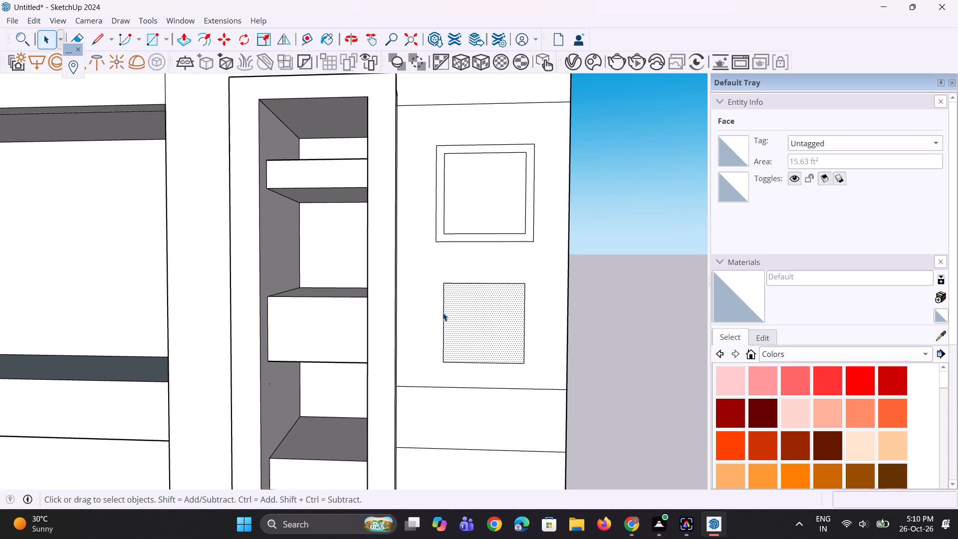
{"action": "scroll", "coordinate": [458, 351], "scroll_direction": "down", "scroll_amount": 8}
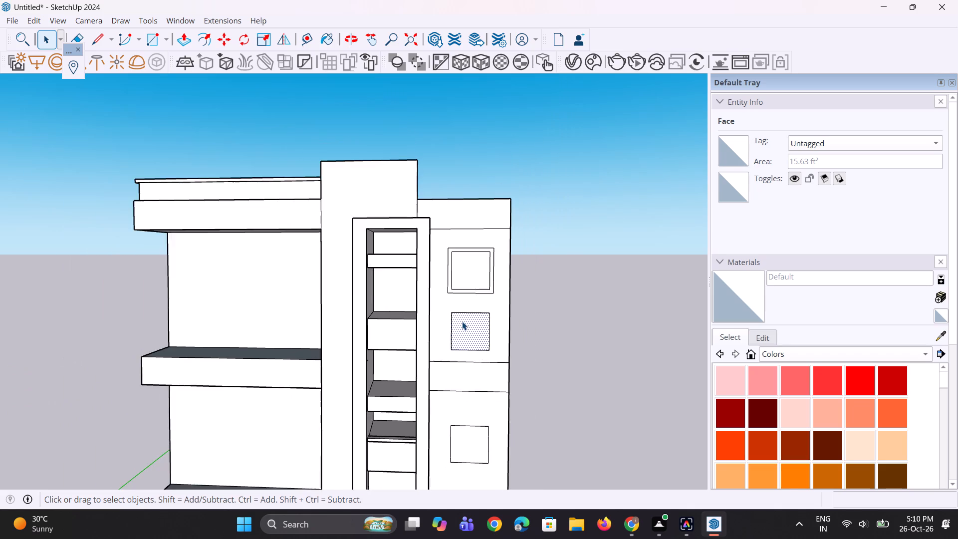
{"action": "scroll", "coordinate": [462, 321], "scroll_direction": "up", "scroll_amount": 5}
{"action": "scroll", "coordinate": [475, 335], "scroll_direction": "down", "scroll_amount": 4}
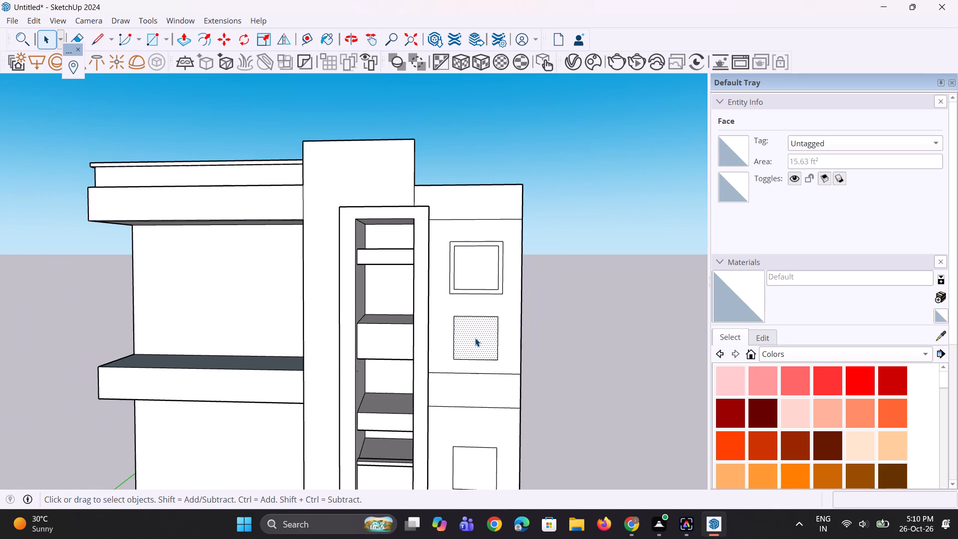
{"action": "middle_click_drag", "start_coordinate": [476, 335], "coordinate": [488, 343]}
{"action": "key", "text": "f"}
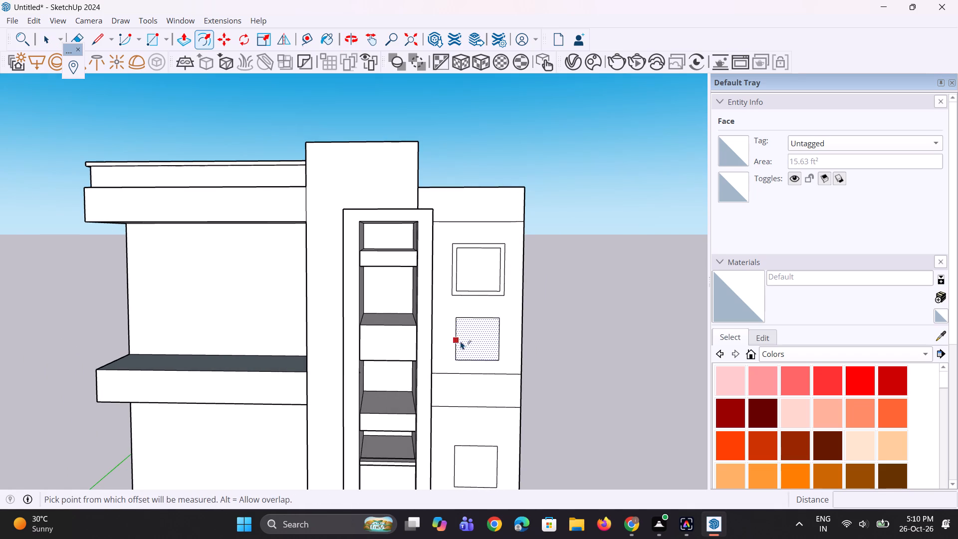
{"action": "double_click", "coordinate": [457, 338]}
{"action": "middle_click_drag", "start_coordinate": [457, 338], "coordinate": [447, 332]}
{"action": "key", "text": "space"}
{"action": "scroll", "coordinate": [452, 344], "scroll_direction": "down", "scroll_amount": 4}
{"action": "key", "text": "space"}
{"action": "scroll", "coordinate": [473, 241], "scroll_direction": "up", "scroll_amount": 1}
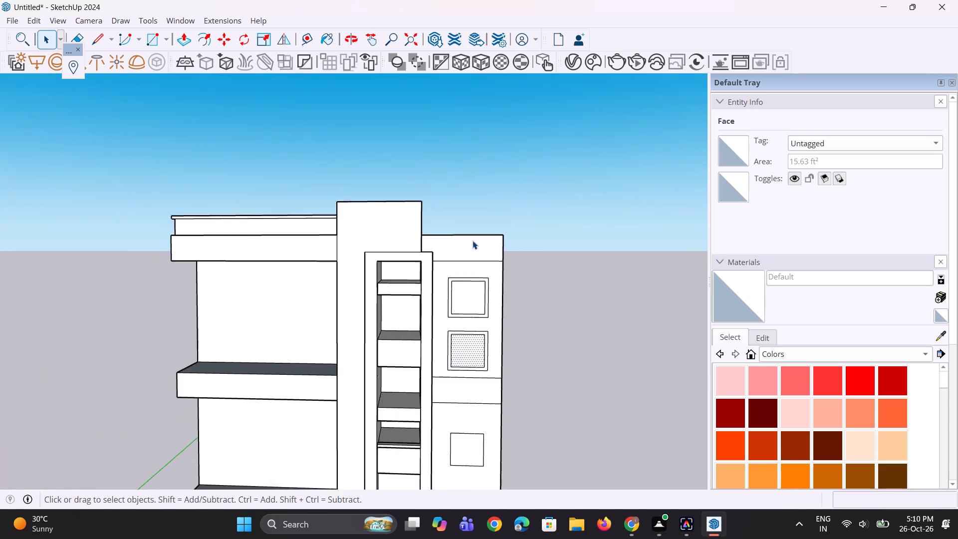
Erase the horizontal floor-band line above the upper window on the front wall beside the recess frame.
{"action": "scroll", "coordinate": [473, 241], "scroll_direction": "up", "scroll_amount": 10}
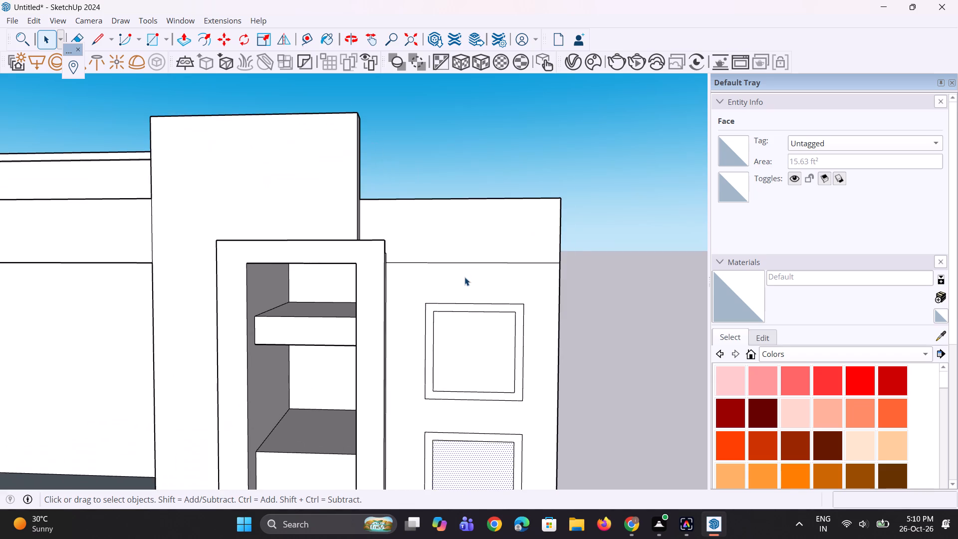
{"action": "scroll", "coordinate": [465, 277], "scroll_direction": "up", "scroll_amount": 1}
{"action": "key", "text": "e"}
{"action": "left_click_drag", "start_coordinate": [473, 241], "coordinate": [475, 266]}
{"action": "scroll", "coordinate": [471, 294], "scroll_direction": "up", "scroll_amount": 1}
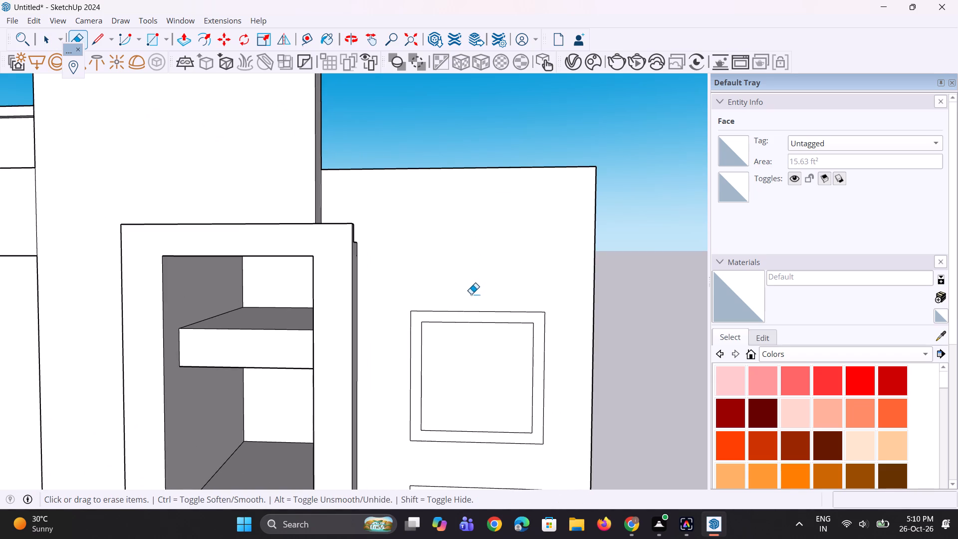
Move the upper window face together with its frame face straight up on the top-storey wall.
{"action": "key", "text": "space"}
{"action": "left_click", "coordinate": [471, 353]}
{"action": "scroll", "coordinate": [436, 355], "scroll_direction": "up", "scroll_amount": 3}
{"action": "left_click", "coordinate": [410, 348], "text": "ctrl"}
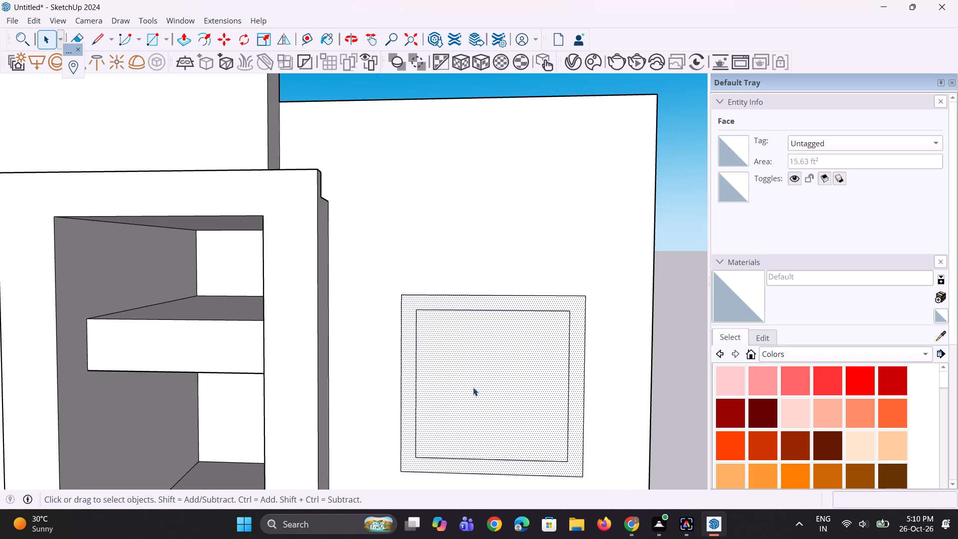
{"action": "key", "text": "m"}
{"action": "left_click", "coordinate": [476, 388]}
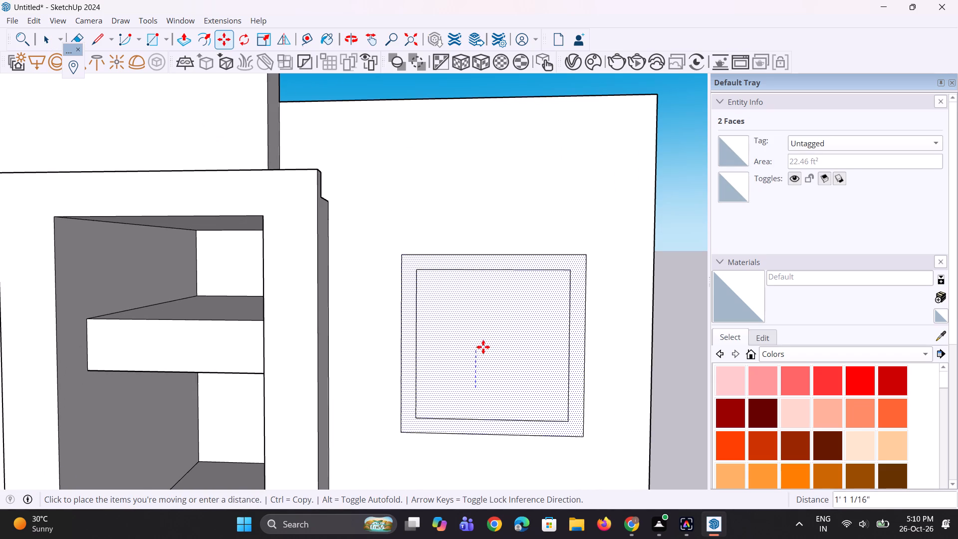
{"action": "left_click", "coordinate": [480, 332]}
{"action": "scroll", "coordinate": [489, 324], "scroll_direction": "down", "scroll_amount": 3}
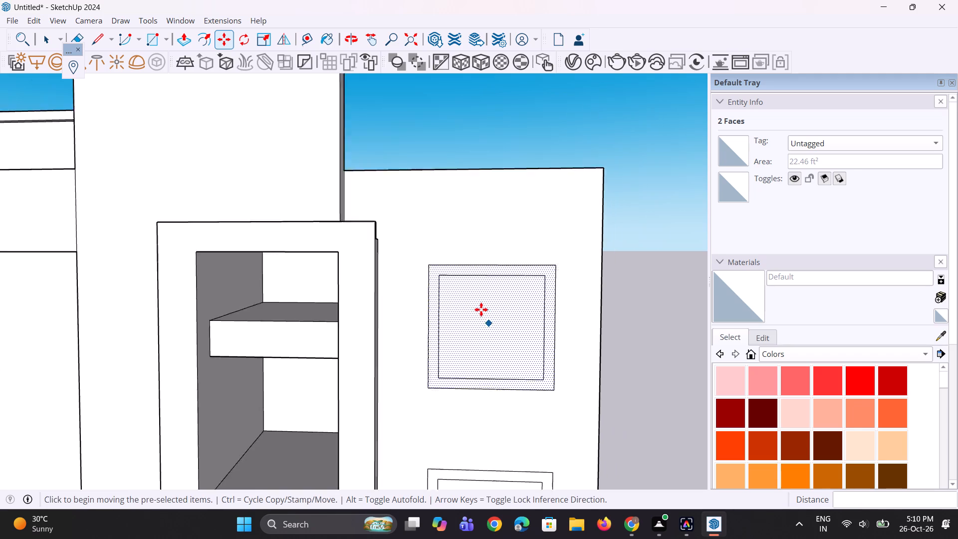
{"action": "scroll", "coordinate": [481, 309], "scroll_direction": "down", "scroll_amount": 9}
{"action": "key", "text": "space"}
{"action": "key", "text": "space"}
{"action": "left_click", "coordinate": [578, 312]}
Push/Pull the upper window's frame face outward 5" from the wall.
{"action": "scroll", "coordinate": [471, 314], "scroll_direction": "down", "scroll_amount": 5}
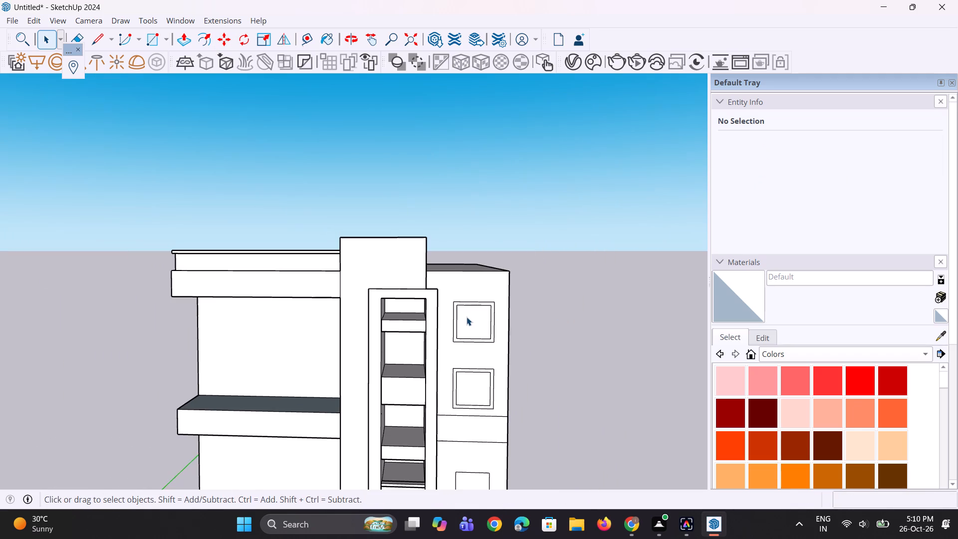
{"action": "scroll", "coordinate": [425, 304], "scroll_direction": "down", "scroll_amount": 4}
{"action": "middle_click", "coordinate": [434, 331]}
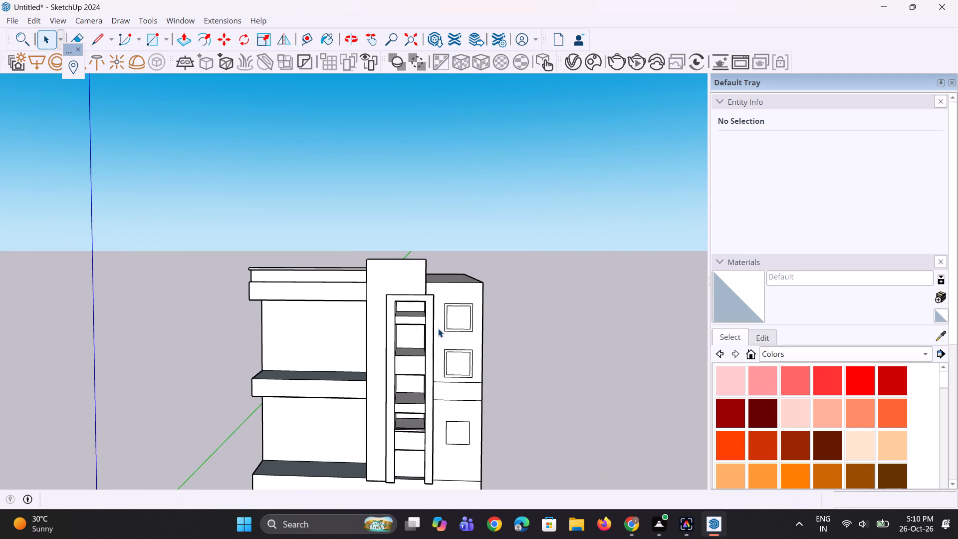
{"action": "scroll", "coordinate": [466, 361], "scroll_direction": "down", "scroll_amount": 3}
{"action": "middle_click_drag", "start_coordinate": [471, 363], "coordinate": [456, 354]}
{"action": "scroll", "coordinate": [455, 353], "scroll_direction": "up", "scroll_amount": 9}
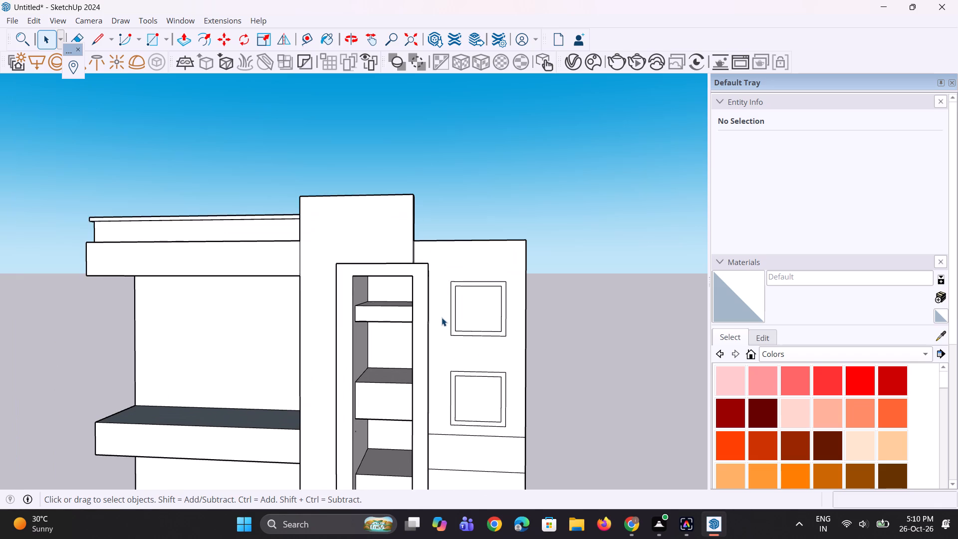
{"action": "scroll", "coordinate": [442, 317], "scroll_direction": "up", "scroll_amount": 7}
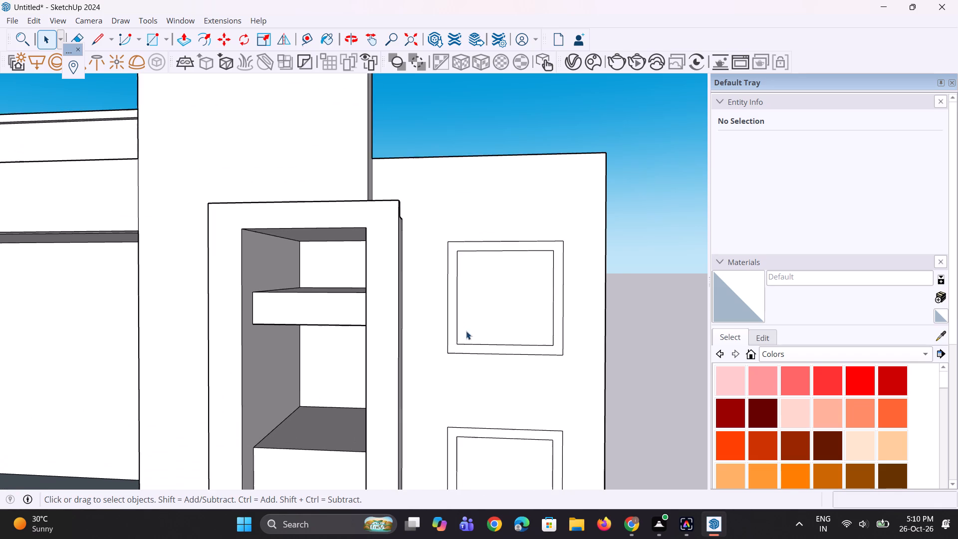
{"action": "scroll", "coordinate": [461, 341], "scroll_direction": "up", "scroll_amount": 1}
{"action": "middle_click_drag", "start_coordinate": [461, 341], "coordinate": [448, 344]}
{"action": "scroll", "coordinate": [445, 345], "scroll_direction": "up", "scroll_amount": 2}
{"action": "key", "text": "p"}
{"action": "left_click", "coordinate": [449, 350]}
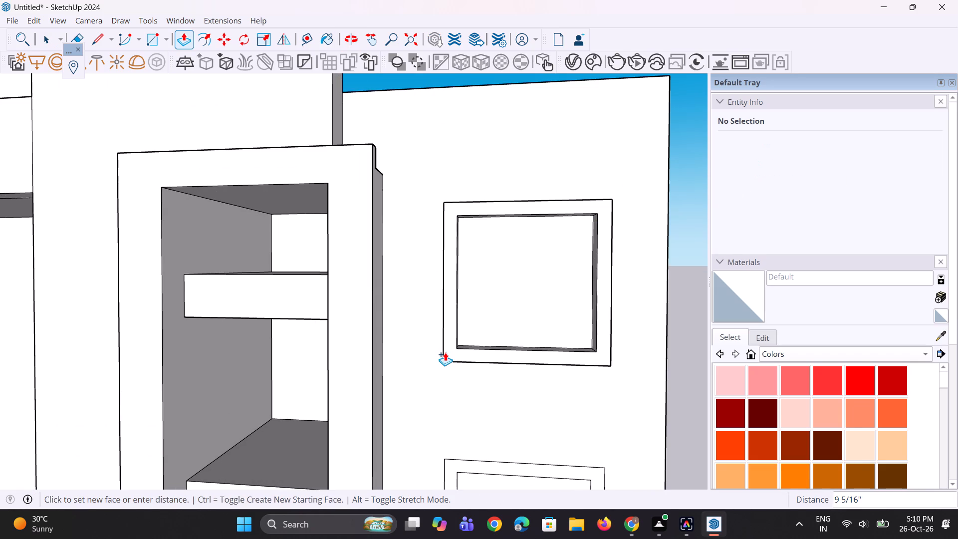
{"action": "key", "text": "5"}
{"action": "key", "text": "shift+quotedbl"}
{"action": "key", "text": "Return"}
Repeat the 5" outward Push/Pull on the lower top-storey window's frame face.
{"action": "middle_click_drag", "start_coordinate": [456, 364], "coordinate": [385, 292]}
{"action": "double_click", "coordinate": [463, 463]}
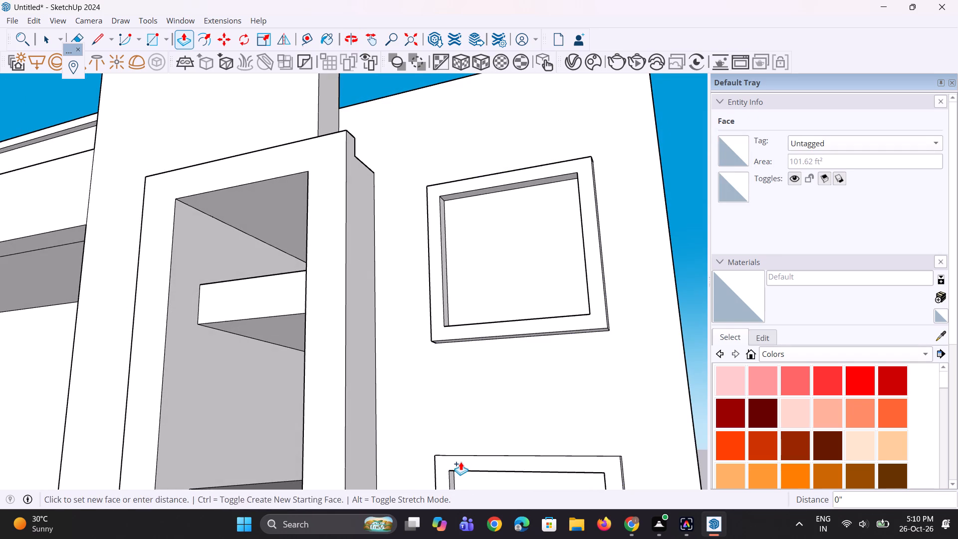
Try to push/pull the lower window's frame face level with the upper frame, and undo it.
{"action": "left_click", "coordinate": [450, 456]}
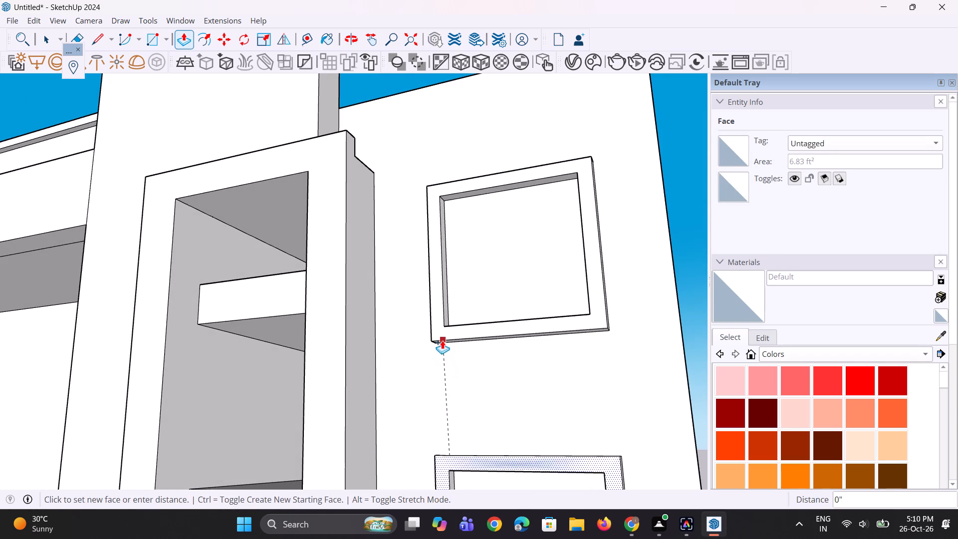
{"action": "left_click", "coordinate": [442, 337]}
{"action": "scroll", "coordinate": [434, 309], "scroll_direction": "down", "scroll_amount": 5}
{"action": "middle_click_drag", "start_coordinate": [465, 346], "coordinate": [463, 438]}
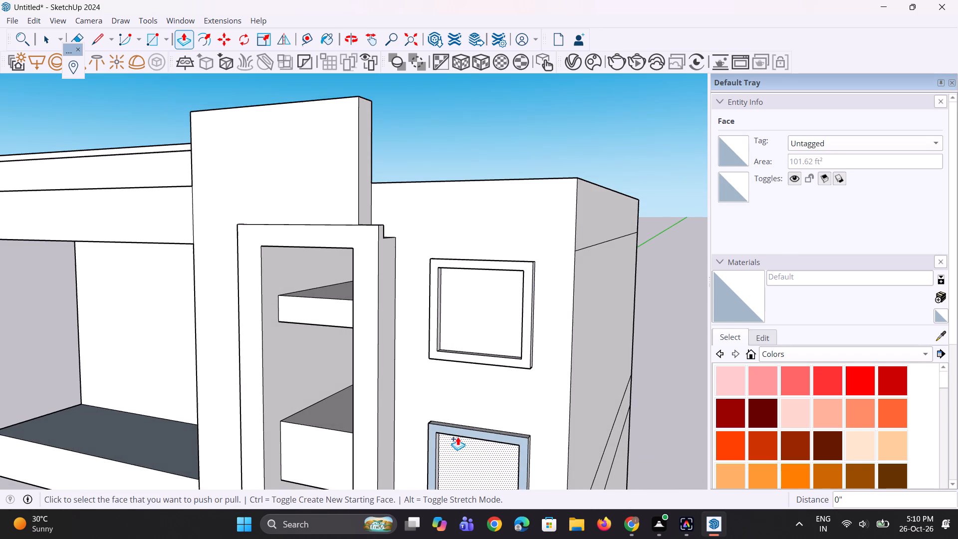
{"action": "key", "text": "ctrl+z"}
Draw a short line across the underside of the upper window frame, marking off a frame-width piece at its corner nearest the recess.
{"action": "scroll", "coordinate": [461, 342], "scroll_direction": "down", "scroll_amount": 3}
{"action": "scroll", "coordinate": [456, 412], "scroll_direction": "up", "scroll_amount": 7}
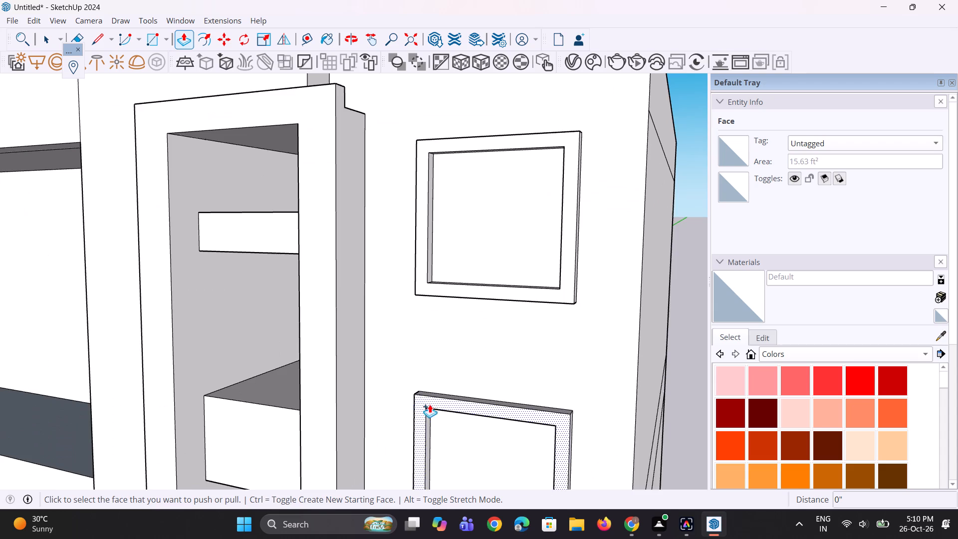
{"action": "scroll", "coordinate": [416, 401], "scroll_direction": "up", "scroll_amount": 4}
{"action": "middle_click_drag", "start_coordinate": [414, 404], "coordinate": [501, 264]}
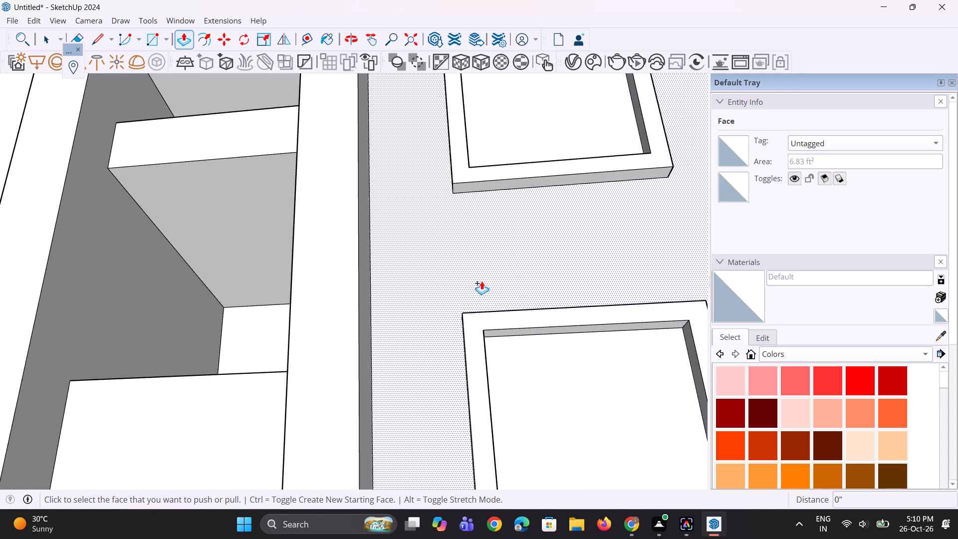
{"action": "scroll", "coordinate": [470, 289], "scroll_direction": "up", "scroll_amount": 1}
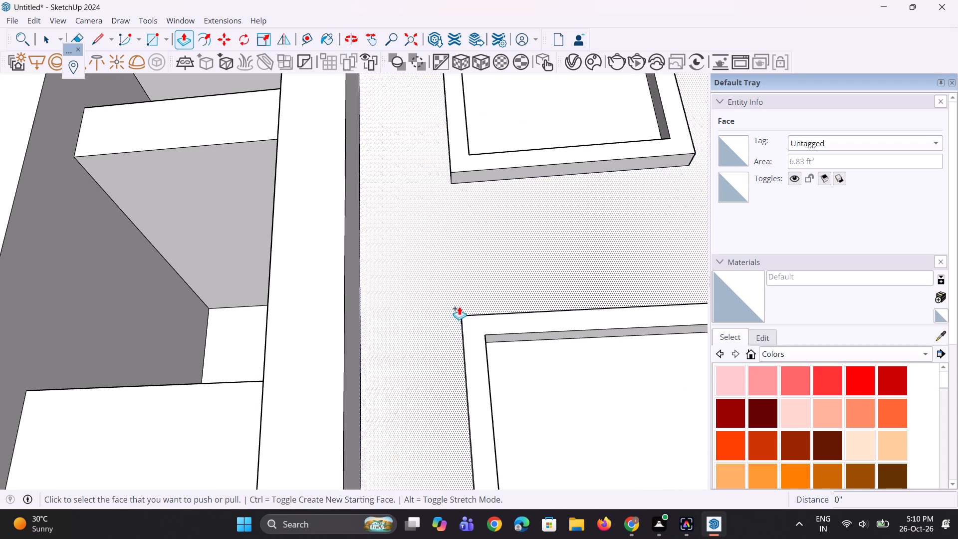
{"action": "key", "text": "l"}
{"action": "scroll", "coordinate": [455, 240], "scroll_direction": "up", "scroll_amount": 2}
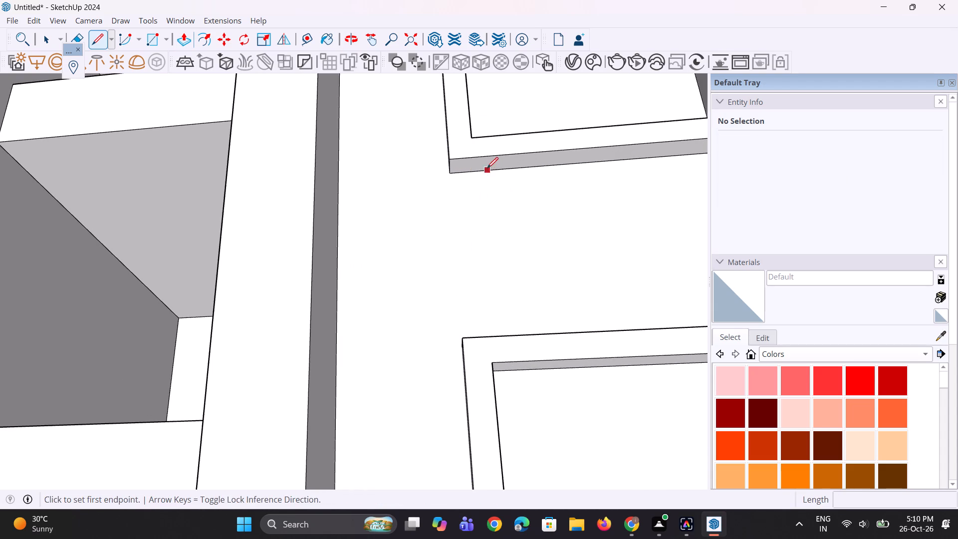
{"action": "left_click", "coordinate": [479, 173]}
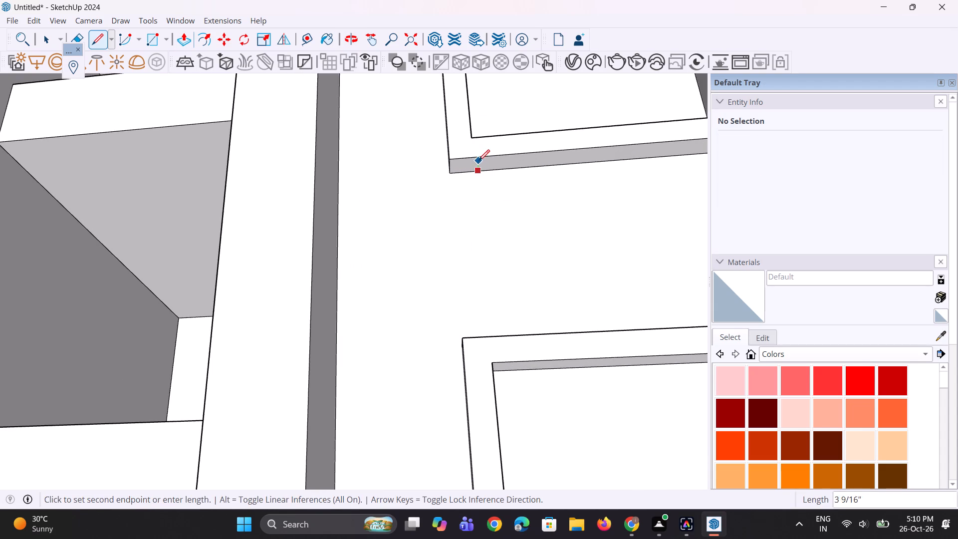
{"action": "left_click", "coordinate": [477, 156]}
{"action": "key", "text": "space"}
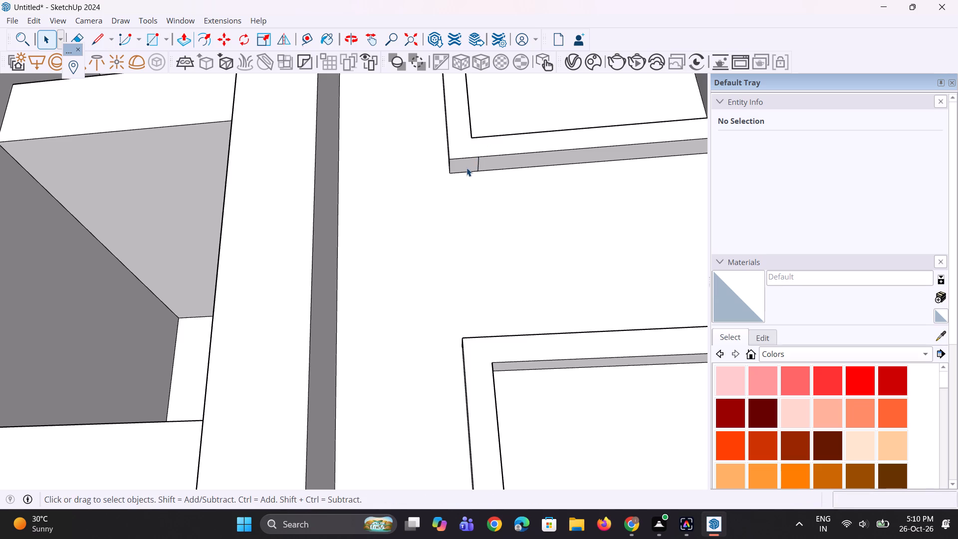
Push/Pull the marked-off corner piece down about 3' 1 7/8" to join the lower window's frame with a vertical strip.
{"action": "key", "text": "p"}
{"action": "left_click", "coordinate": [466, 167]}
{"action": "left_click", "coordinate": [464, 367]}
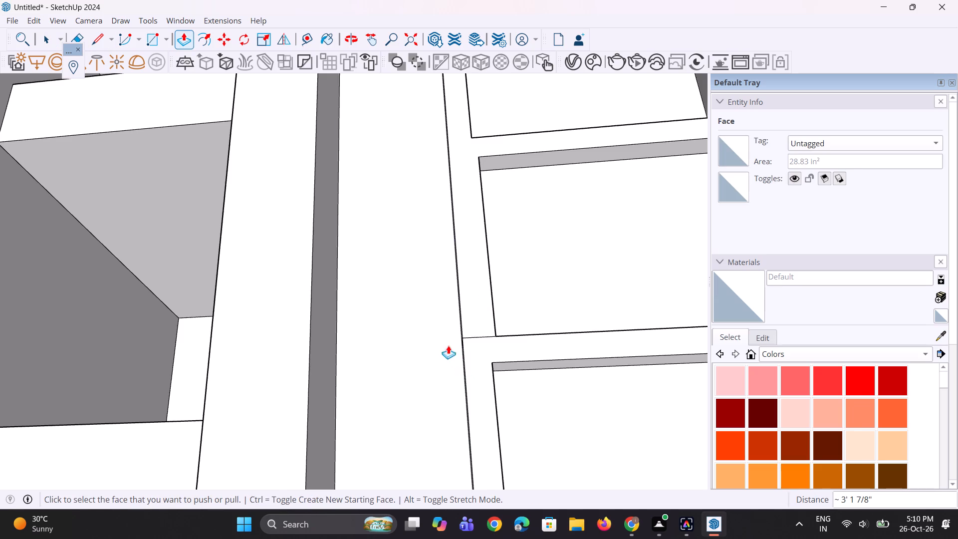
{"action": "scroll", "coordinate": [409, 323], "scroll_direction": "down", "scroll_amount": 9}
{"action": "scroll", "coordinate": [553, 285], "scroll_direction": "up", "scroll_amount": 3}
{"action": "middle_click_drag", "start_coordinate": [553, 262], "coordinate": [550, 212]}
{"action": "key", "text": "space"}
{"action": "scroll", "coordinate": [551, 207], "scroll_direction": "up", "scroll_amount": 2}
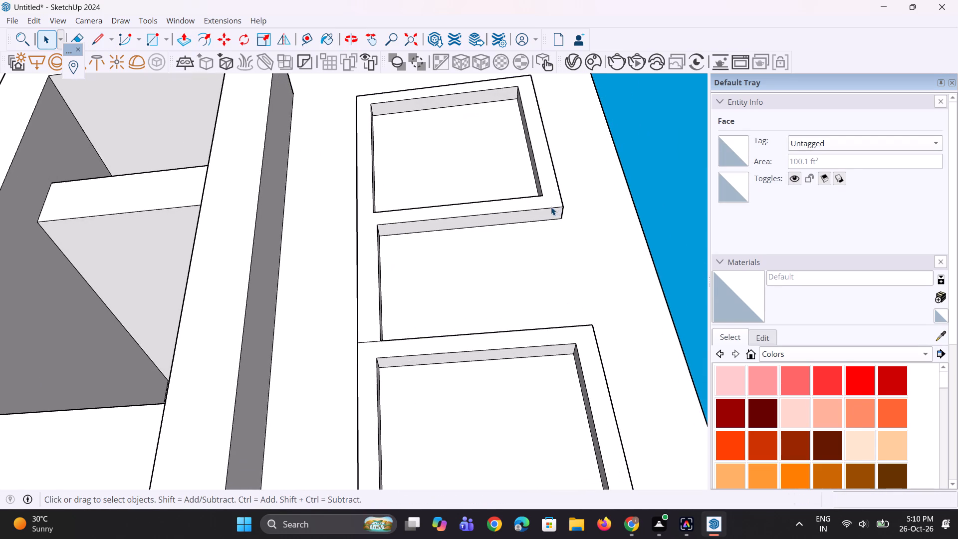
Copy the 5" corner edge along the underside of the upper window frame by 4 3/4" from its outer corner.
{"action": "left_click", "coordinate": [561, 211]}
{"action": "scroll", "coordinate": [561, 211], "scroll_direction": "up", "scroll_amount": 3}
{"action": "key", "text": "m"}
{"action": "scroll", "coordinate": [575, 204], "scroll_direction": "up", "scroll_amount": 2}
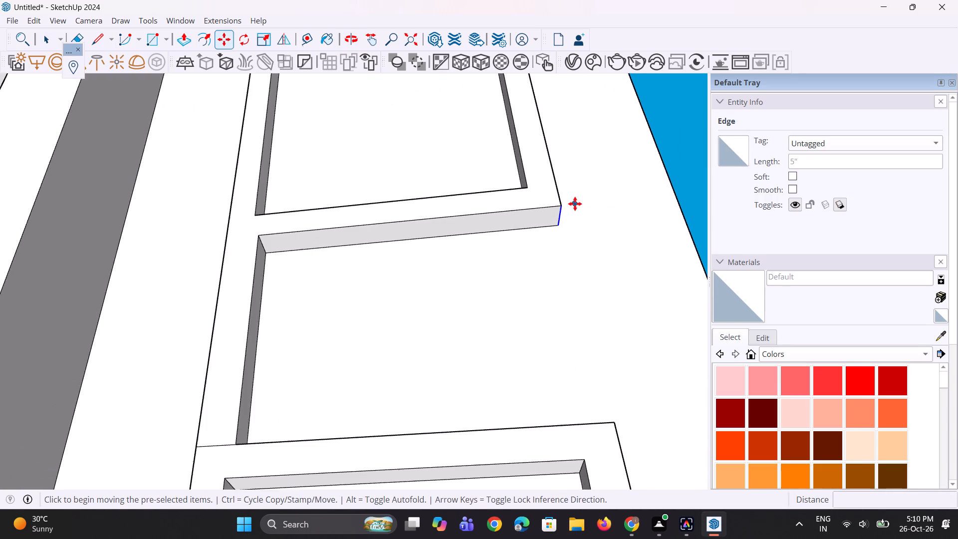
{"action": "scroll", "coordinate": [575, 204], "scroll_direction": "up", "scroll_amount": 1}
{"action": "left_click", "coordinate": [560, 207]}
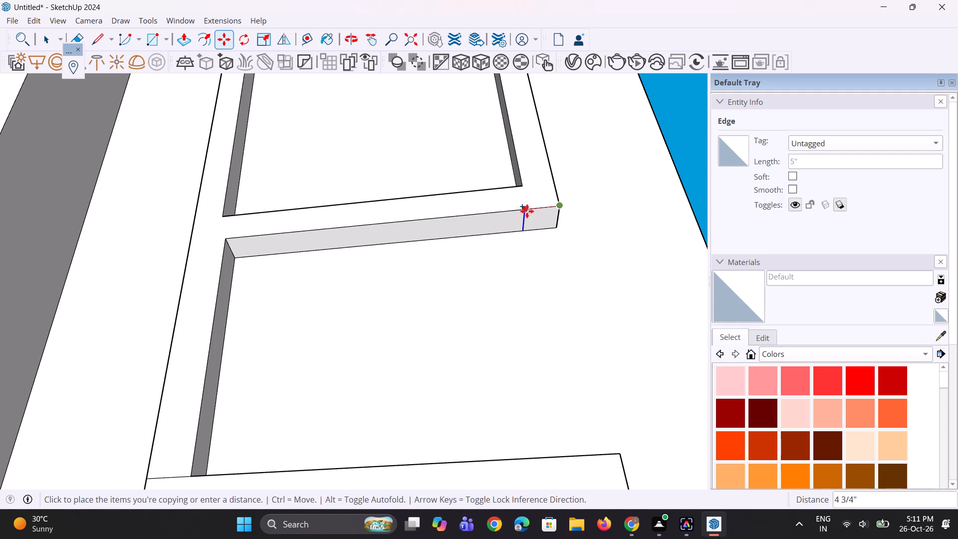
{"action": "left_click", "coordinate": [527, 211]}
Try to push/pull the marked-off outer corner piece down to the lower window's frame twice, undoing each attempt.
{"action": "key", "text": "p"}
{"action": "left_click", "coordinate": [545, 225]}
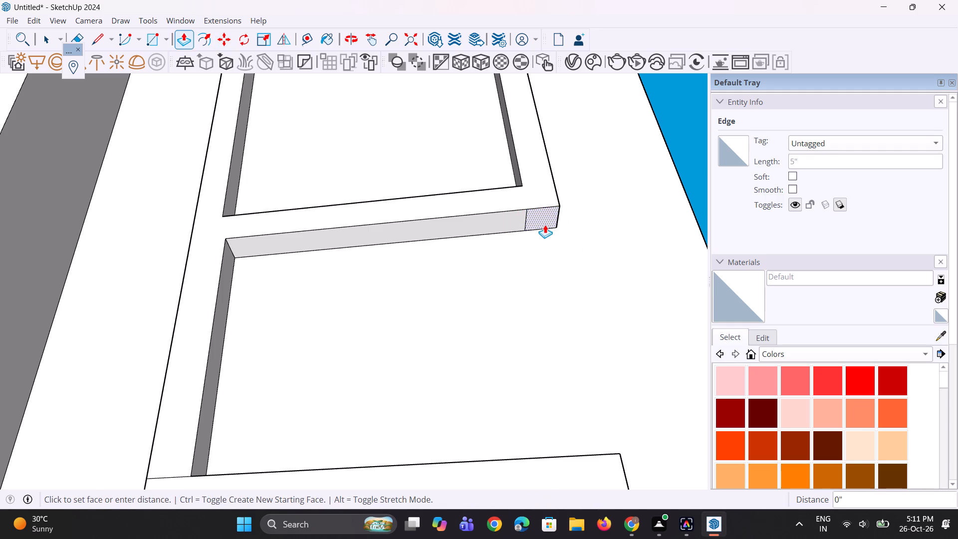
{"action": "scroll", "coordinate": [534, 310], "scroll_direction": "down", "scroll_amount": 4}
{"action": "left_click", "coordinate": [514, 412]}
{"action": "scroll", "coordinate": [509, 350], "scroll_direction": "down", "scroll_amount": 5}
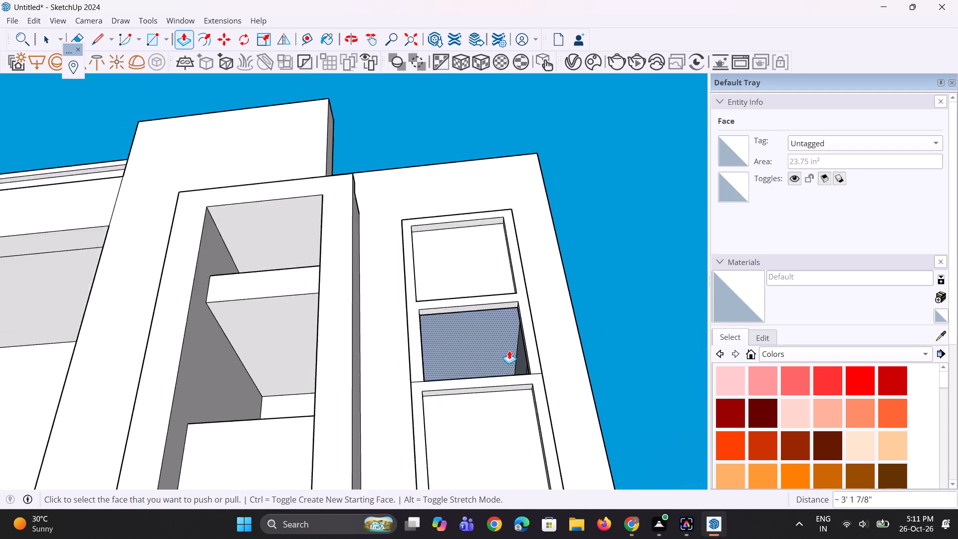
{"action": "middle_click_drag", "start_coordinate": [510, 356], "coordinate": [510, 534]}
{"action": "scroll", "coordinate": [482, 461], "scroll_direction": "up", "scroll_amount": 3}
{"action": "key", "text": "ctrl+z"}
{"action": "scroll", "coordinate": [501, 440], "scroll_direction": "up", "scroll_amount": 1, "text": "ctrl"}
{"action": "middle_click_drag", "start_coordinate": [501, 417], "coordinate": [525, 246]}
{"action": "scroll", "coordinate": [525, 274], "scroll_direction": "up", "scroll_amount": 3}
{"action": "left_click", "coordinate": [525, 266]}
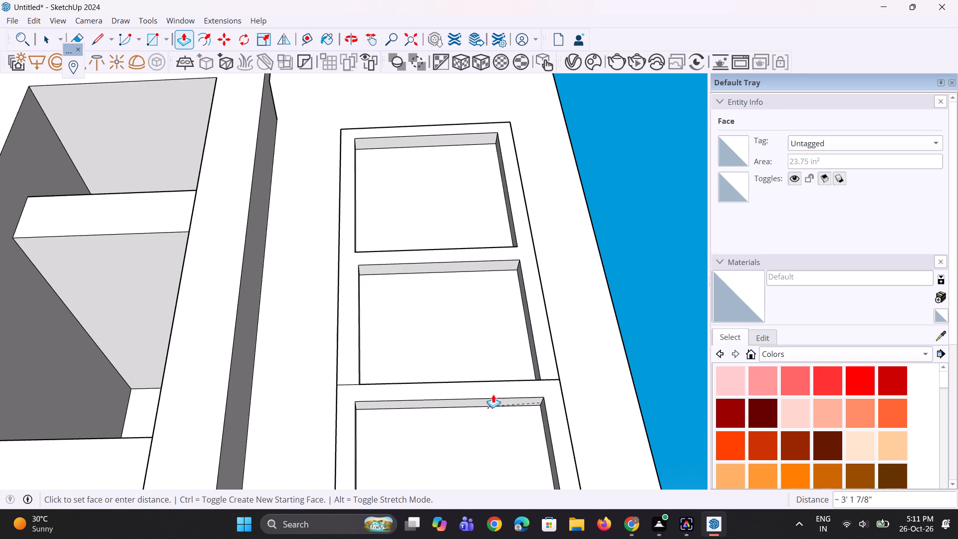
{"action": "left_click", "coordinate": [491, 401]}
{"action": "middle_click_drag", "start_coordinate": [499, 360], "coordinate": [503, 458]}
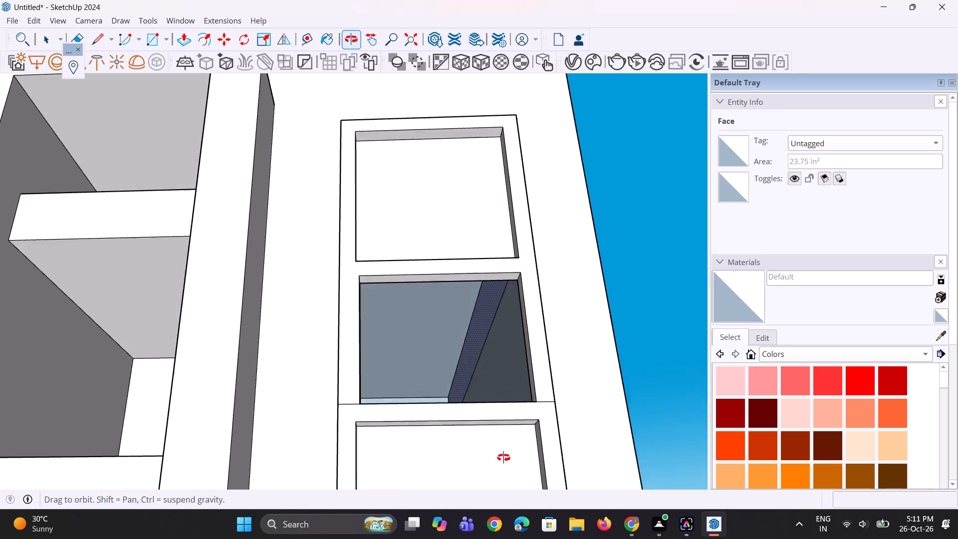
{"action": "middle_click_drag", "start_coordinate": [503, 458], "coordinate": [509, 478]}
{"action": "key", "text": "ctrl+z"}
Push/Pull the marked-off outer corner piece down about 3' 1 7/8" to join the lower window's frame.
{"action": "middle_click_drag", "start_coordinate": [514, 447], "coordinate": [517, 303], "text": "ctrl"}
{"action": "scroll", "coordinate": [526, 282], "scroll_direction": "up", "scroll_amount": 1}
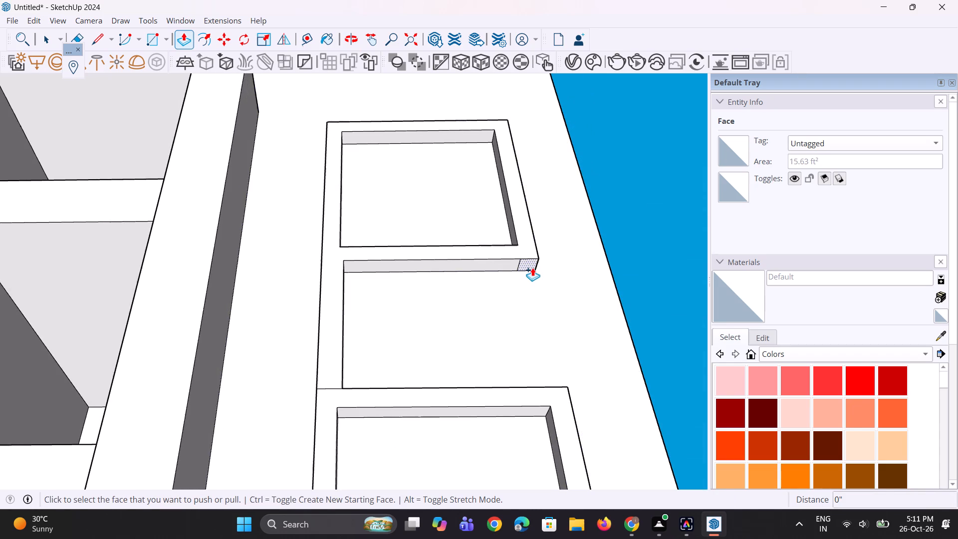
{"action": "left_click", "coordinate": [532, 268]}
{"action": "left_click", "coordinate": [491, 391]}
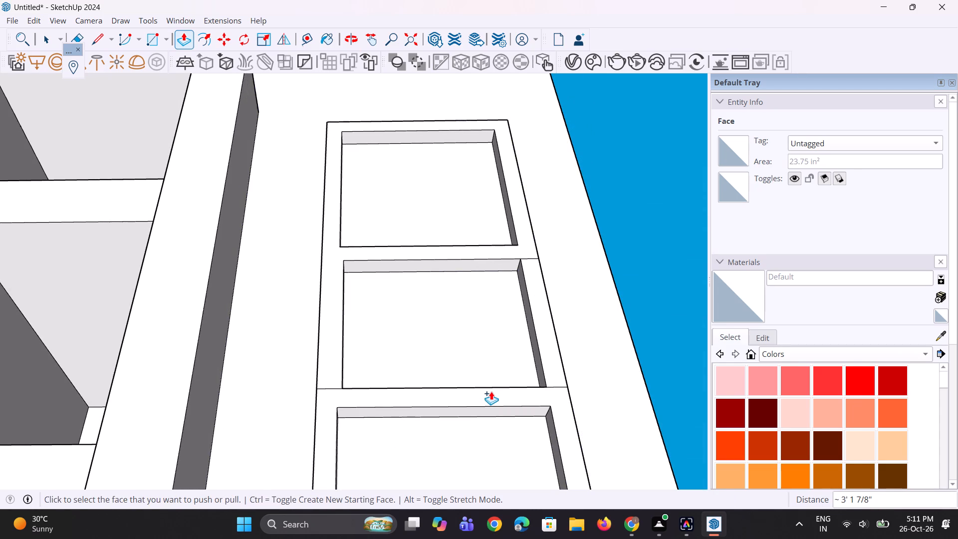
Erase the leftover seam lines where the vertical strips meet the upper and lower window frames.
{"action": "middle_click_drag", "start_coordinate": [487, 372], "coordinate": [472, 435]}
{"action": "scroll", "coordinate": [482, 333], "scroll_direction": "down", "scroll_amount": 5}
{"action": "middle_click_drag", "start_coordinate": [478, 320], "coordinate": [422, 434]}
{"action": "scroll", "coordinate": [459, 367], "scroll_direction": "up", "scroll_amount": 3}
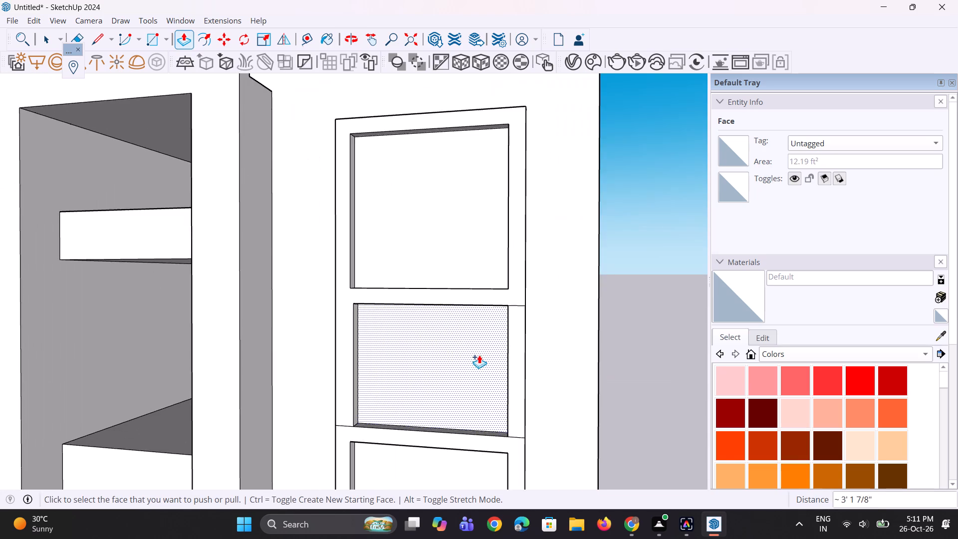
{"action": "scroll", "coordinate": [474, 358], "scroll_direction": "up", "scroll_amount": 1}
{"action": "scroll", "coordinate": [343, 435], "scroll_direction": "up", "scroll_amount": 7}
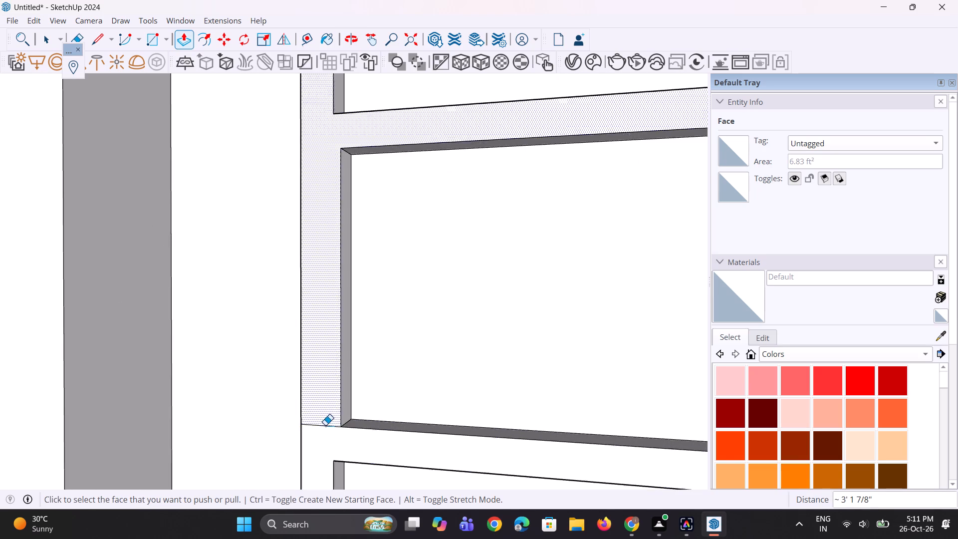
{"action": "key", "text": "e"}
{"action": "left_click_drag", "start_coordinate": [323, 423], "coordinate": [323, 435]}
{"action": "scroll", "coordinate": [308, 460], "scroll_direction": "down", "scroll_amount": 5}
{"action": "scroll", "coordinate": [552, 289], "scroll_direction": "up", "scroll_amount": 2}
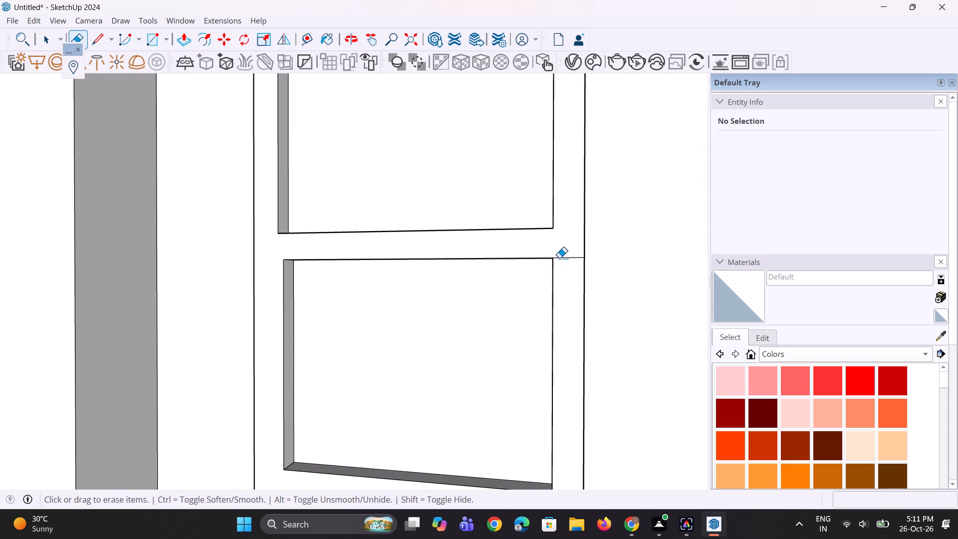
{"action": "left_click_drag", "start_coordinate": [559, 258], "coordinate": [563, 271]}
{"action": "scroll", "coordinate": [532, 299], "scroll_direction": "down", "scroll_amount": 2}
{"action": "scroll", "coordinate": [540, 459], "scroll_direction": "up", "scroll_amount": 3}
{"action": "left_click_drag", "start_coordinate": [572, 462], "coordinate": [573, 474]}
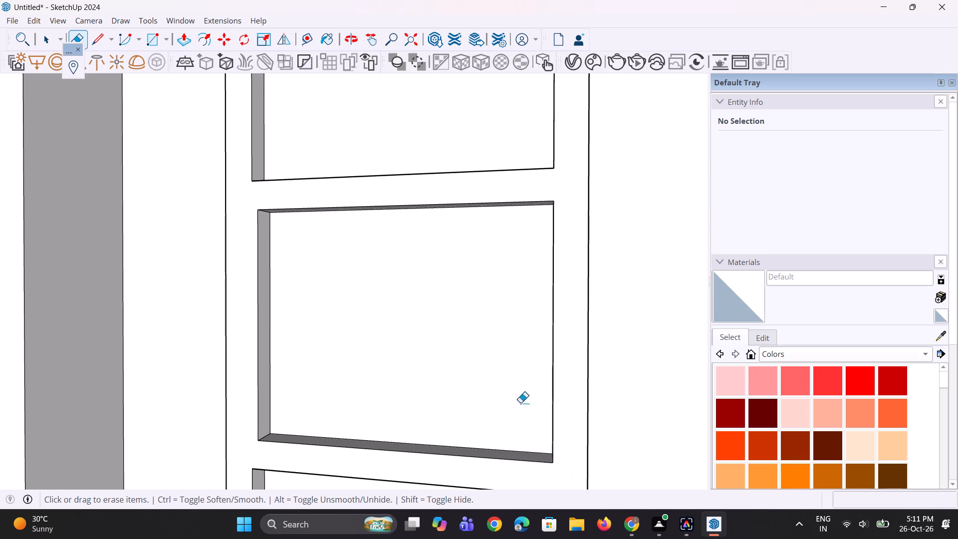
Copy the lower top-storey window's pane face out to the empty space beside the building.
{"action": "scroll", "coordinate": [578, 329], "scroll_direction": "down", "scroll_amount": 5}
{"action": "scroll", "coordinate": [496, 312], "scroll_direction": "down", "scroll_amount": 5}
{"action": "middle_click_drag", "start_coordinate": [486, 352], "coordinate": [486, 324]}
{"action": "scroll", "coordinate": [436, 279], "scroll_direction": "down", "scroll_amount": 5}
{"action": "middle_click_drag", "start_coordinate": [385, 285], "coordinate": [404, 313]}
{"action": "scroll", "coordinate": [414, 376], "scroll_direction": "up", "scroll_amount": 2}
{"action": "key", "text": "space"}
{"action": "left_click_drag", "start_coordinate": [434, 384], "coordinate": [439, 381]}
{"action": "scroll", "coordinate": [413, 341], "scroll_direction": "down", "scroll_amount": 4}
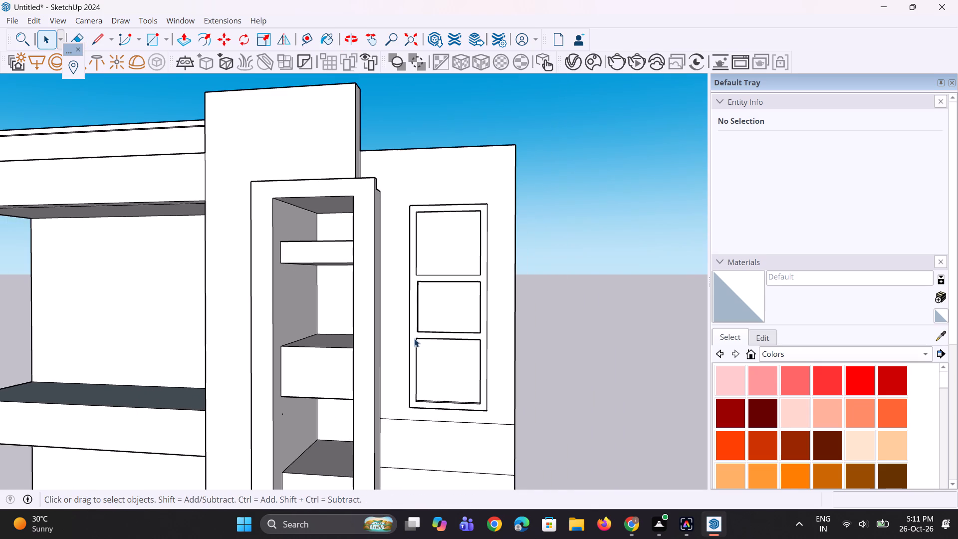
{"action": "left_click", "coordinate": [437, 369]}
{"action": "scroll", "coordinate": [416, 363], "scroll_direction": "down", "scroll_amount": 3}
{"action": "key", "text": "m"}
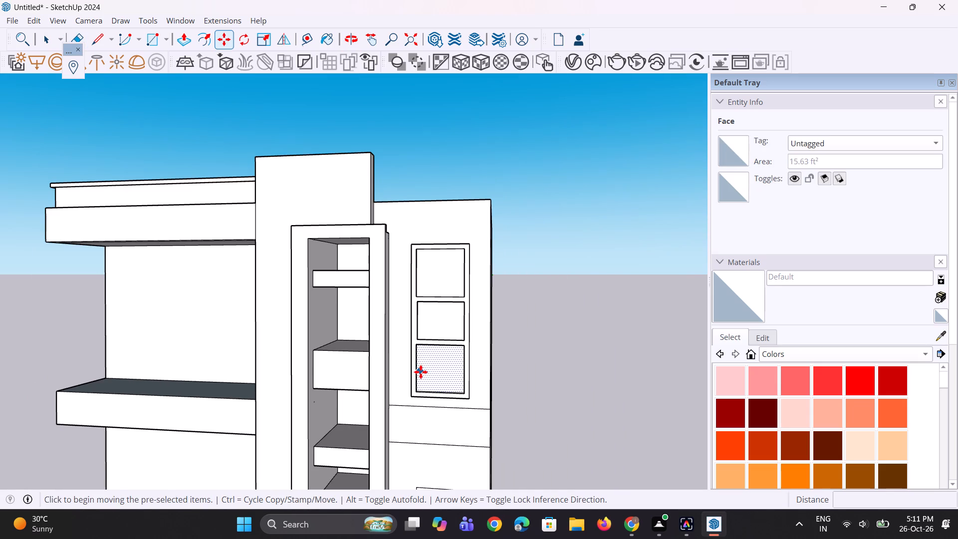
{"action": "left_click", "coordinate": [421, 372], "text": "ctrl"}
{"action": "left_click", "coordinate": [601, 381]}
{"action": "scroll", "coordinate": [651, 382], "scroll_direction": "up", "scroll_amount": 2}
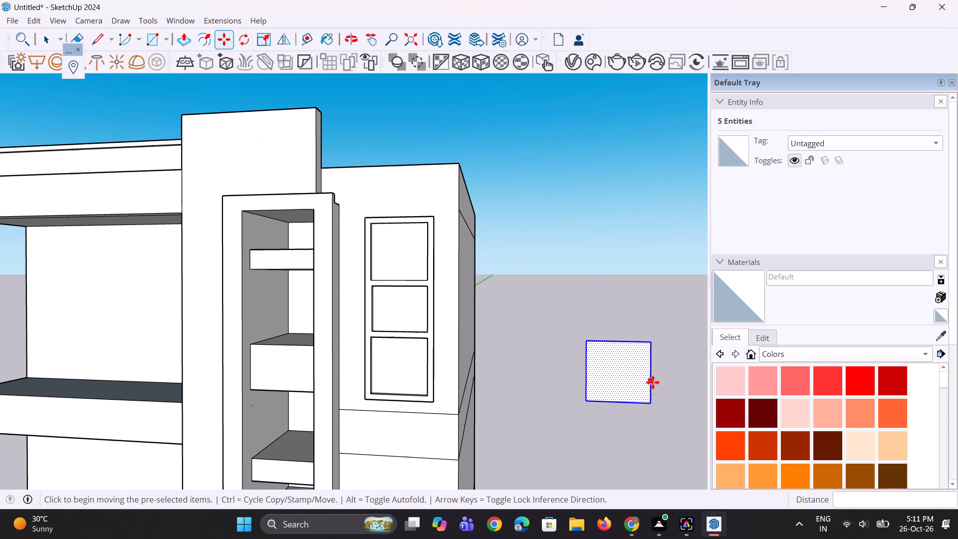
Push/Pull the copied window face 3" to make a thin panel.
{"action": "key", "text": "p"}
{"action": "left_click", "coordinate": [633, 380]}
{"action": "key", "text": "3"}
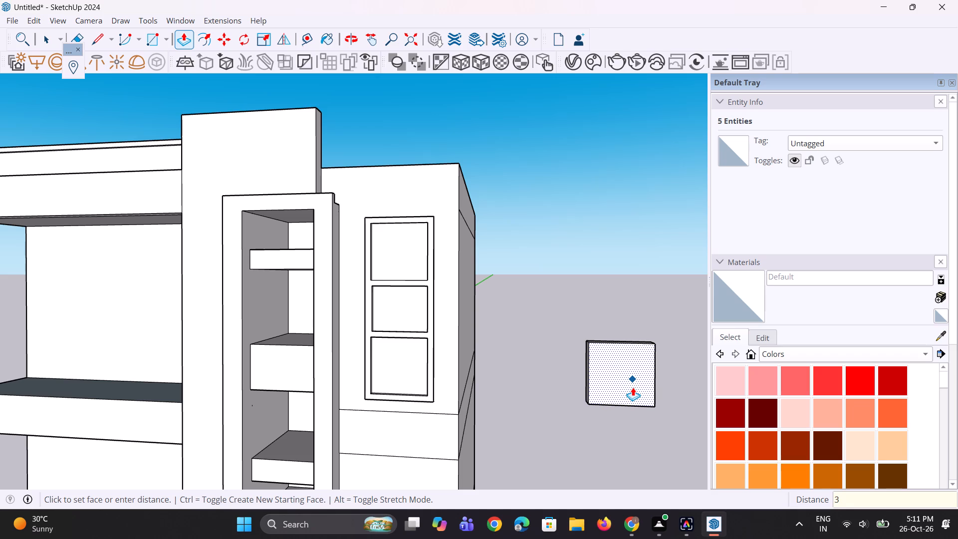
{"action": "key", "text": "shift+quotedbl"}
{"action": "key", "text": "Return"}
Offset the panel's front face outline inward by about 3 9/16".
{"action": "middle_click_drag", "start_coordinate": [522, 391], "coordinate": [541, 396]}
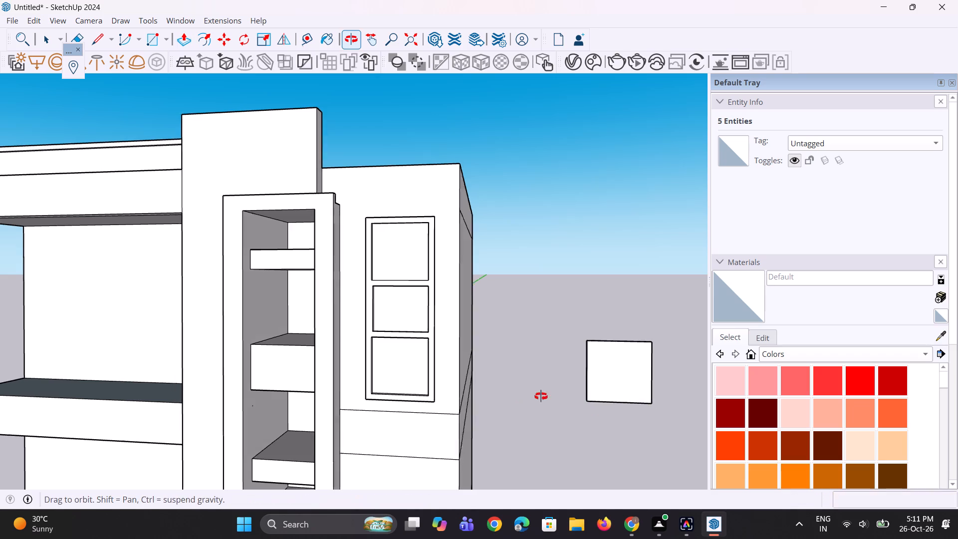
{"action": "middle_click_drag", "start_coordinate": [541, 396], "coordinate": [564, 396]}
{"action": "key", "text": "space"}
{"action": "left_click", "coordinate": [555, 409]}
{"action": "key", "text": "space"}
{"action": "scroll", "coordinate": [604, 351], "scroll_direction": "up", "scroll_amount": 5}
{"action": "left_click", "coordinate": [605, 363]}
{"action": "scroll", "coordinate": [588, 363], "scroll_direction": "up", "scroll_amount": 2}
{"action": "scroll", "coordinate": [502, 409], "scroll_direction": "down", "scroll_amount": 4}
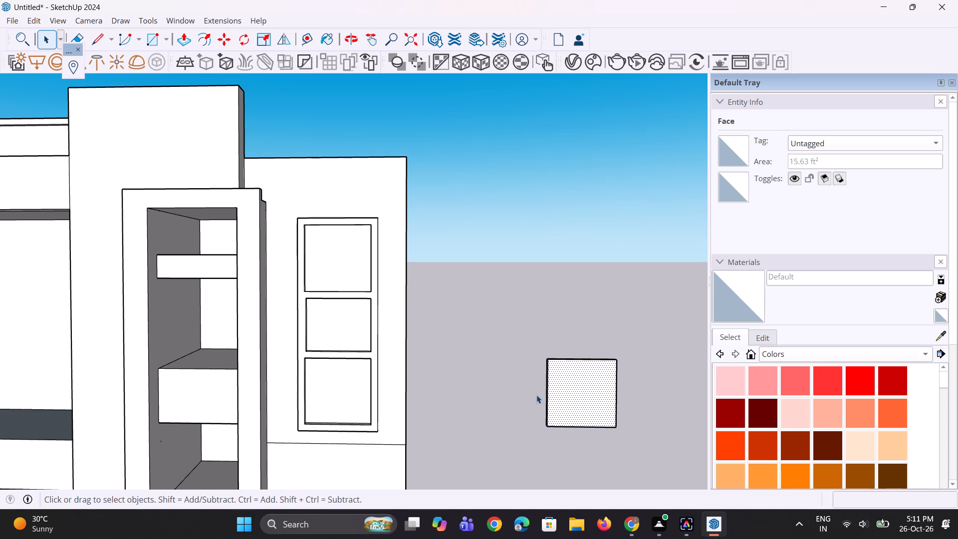
{"action": "key", "text": "f"}
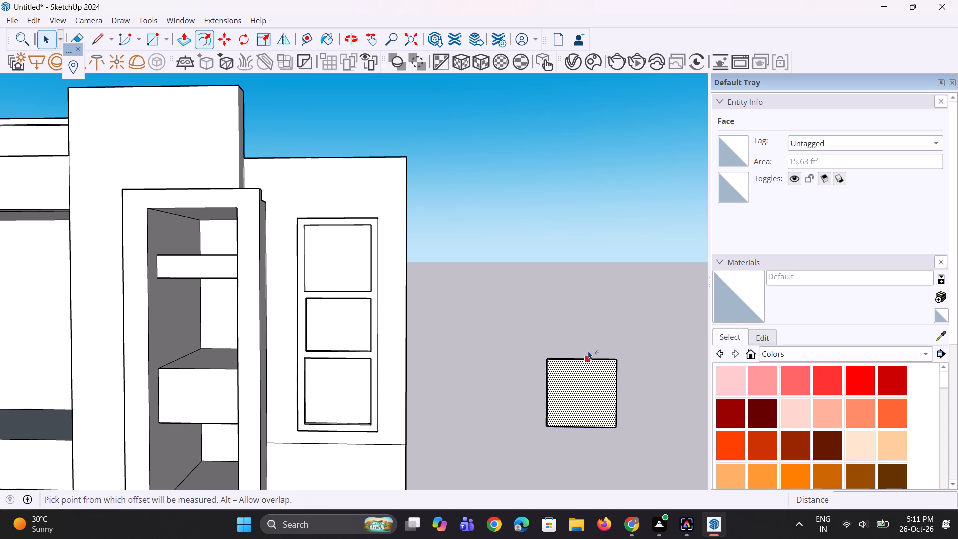
{"action": "left_click", "coordinate": [552, 387]}
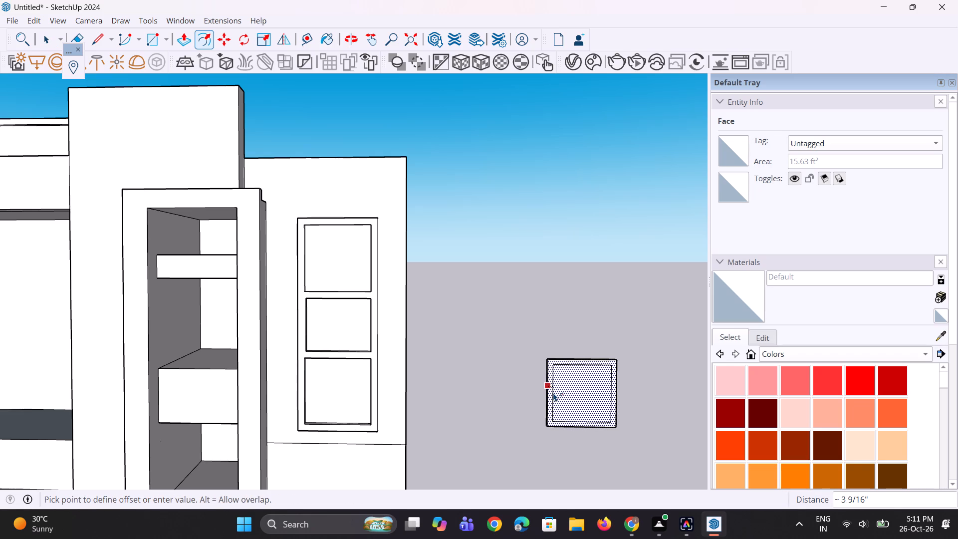
{"action": "left_click", "coordinate": [553, 393]}
{"action": "key", "text": "space"}
{"action": "key", "text": "space"}
{"action": "left_click_drag", "start_coordinate": [663, 292], "coordinate": [655, 296]}
Draw two short lines from the inner rectangle's lower and upper corners to the panel edge nearest the building, marking off a side strip.
{"action": "scroll", "coordinate": [556, 282], "scroll_direction": "up", "scroll_amount": 4}
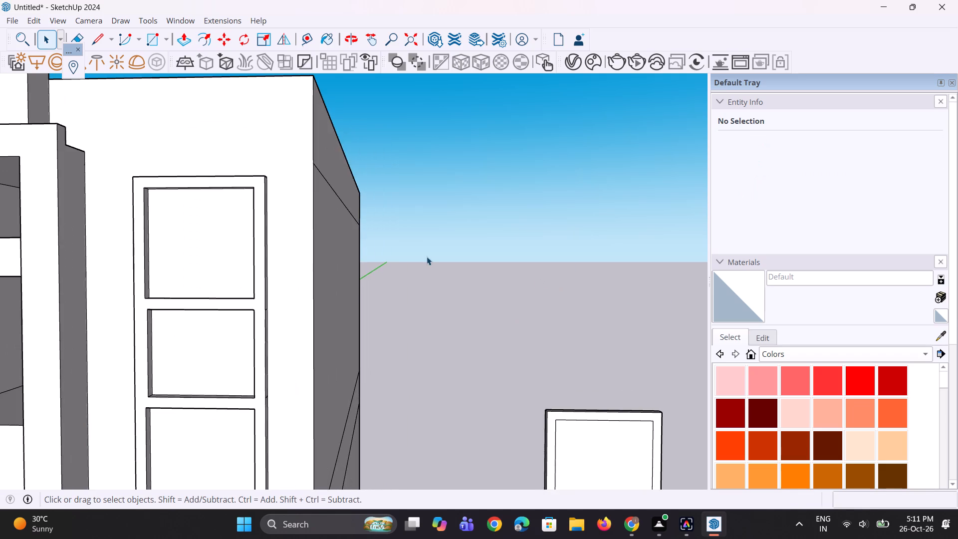
{"action": "scroll", "coordinate": [425, 254], "scroll_direction": "down", "scroll_amount": 6}
{"action": "middle_click_drag", "start_coordinate": [470, 382], "coordinate": [489, 394]}
{"action": "scroll", "coordinate": [497, 382], "scroll_direction": "up", "scroll_amount": 10}
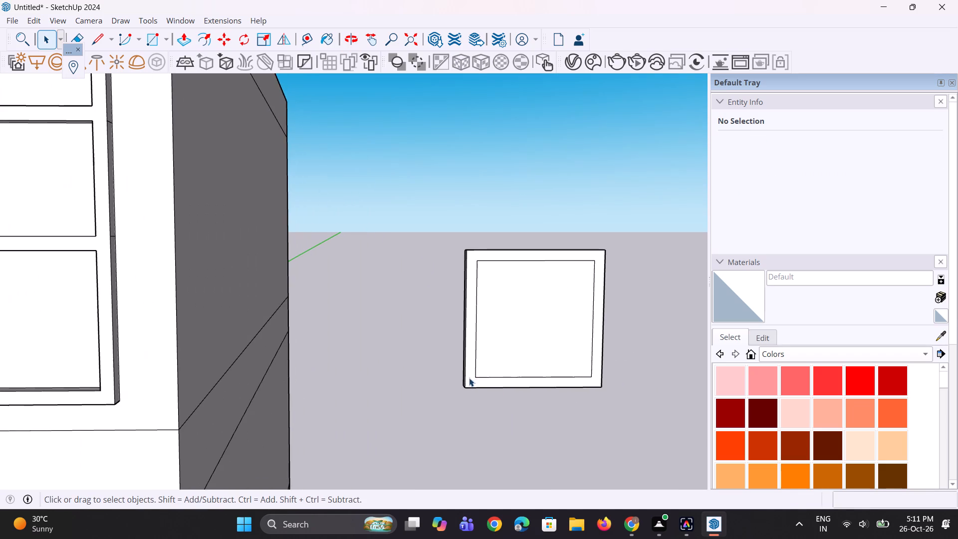
{"action": "key", "text": "l"}
{"action": "scroll", "coordinate": [464, 384], "scroll_direction": "up", "scroll_amount": 5}
{"action": "left_click", "coordinate": [486, 373]}
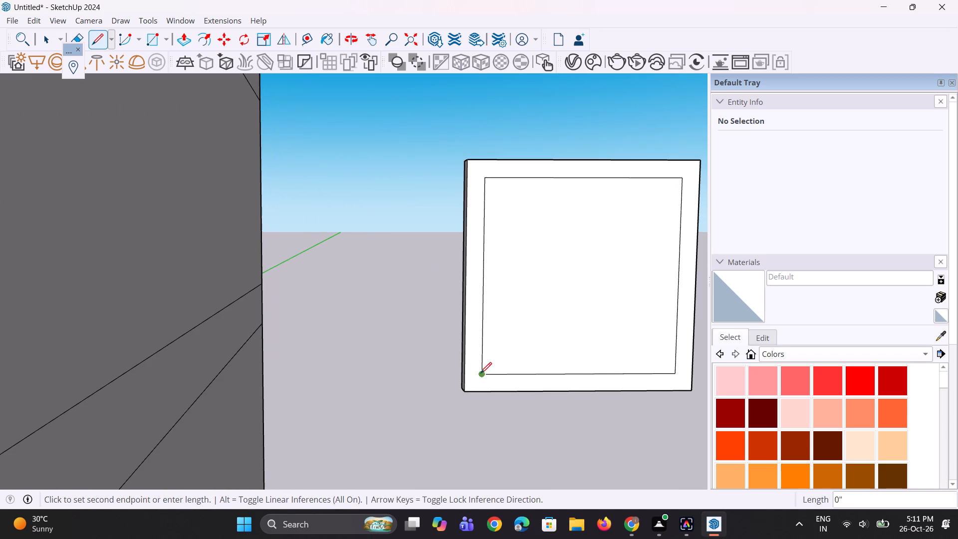
{"action": "left_click", "coordinate": [463, 374]}
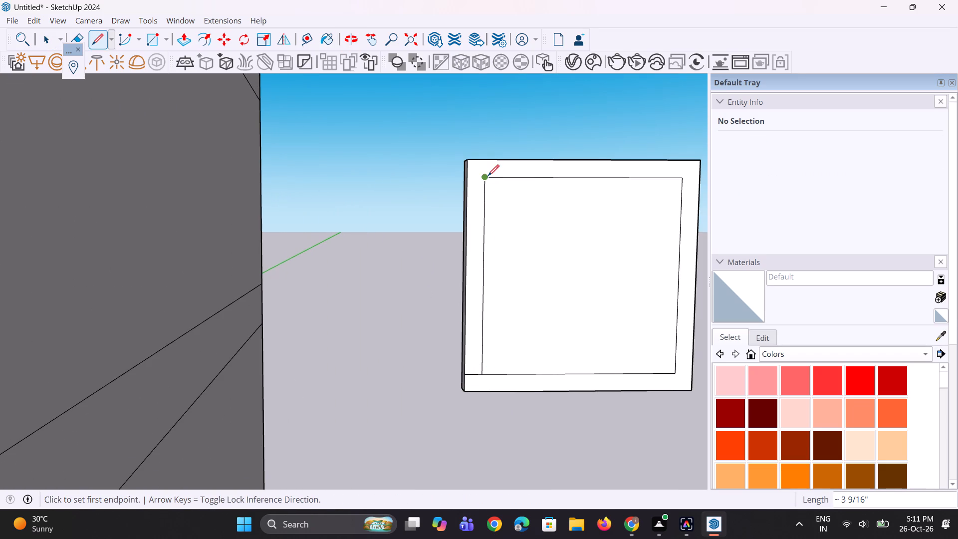
{"action": "left_click", "coordinate": [488, 176]}
{"action": "left_click", "coordinate": [467, 175]}
{"action": "key", "text": "space"}
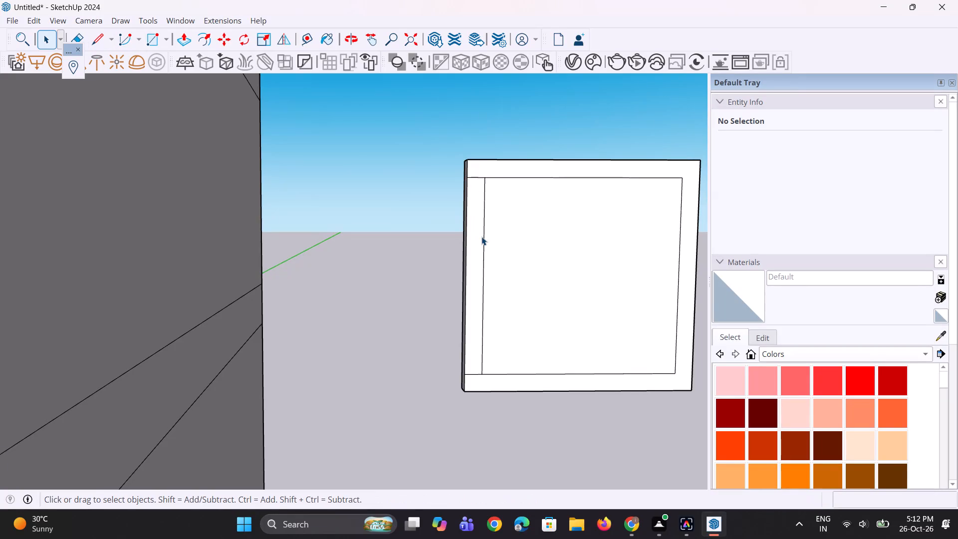
Copy the side strip to the panel's opposite edge and divide the copy with /2 to add a middle strip.
{"action": "left_click", "coordinate": [472, 242]}
{"action": "scroll", "coordinate": [460, 247], "scroll_direction": "down", "scroll_amount": 4}
{"action": "scroll", "coordinate": [458, 329], "scroll_direction": "up", "scroll_amount": 2}
{"action": "key", "text": "m"}
{"action": "scroll", "coordinate": [487, 329], "scroll_direction": "up", "scroll_amount": 3}
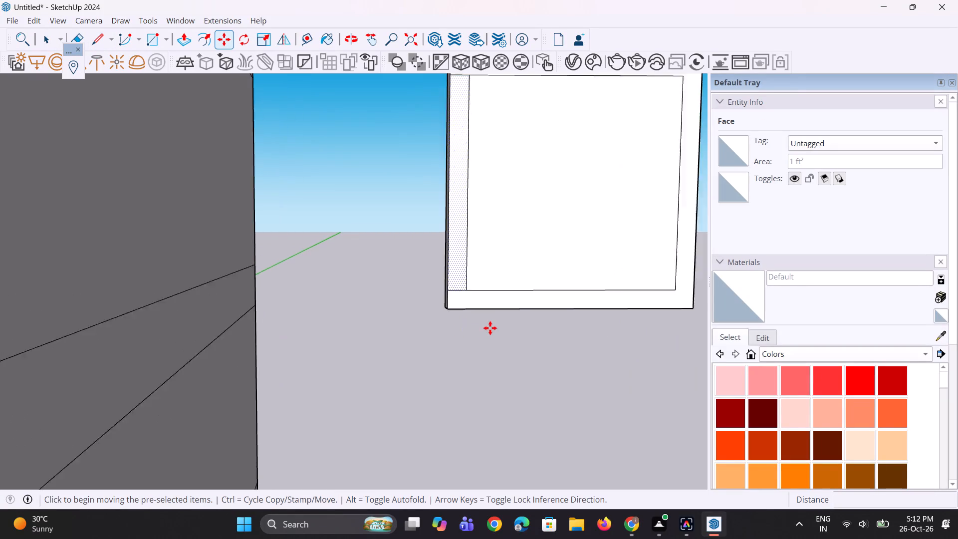
{"action": "scroll", "coordinate": [492, 307], "scroll_direction": "up", "scroll_amount": 1}
{"action": "left_click", "coordinate": [438, 265]}
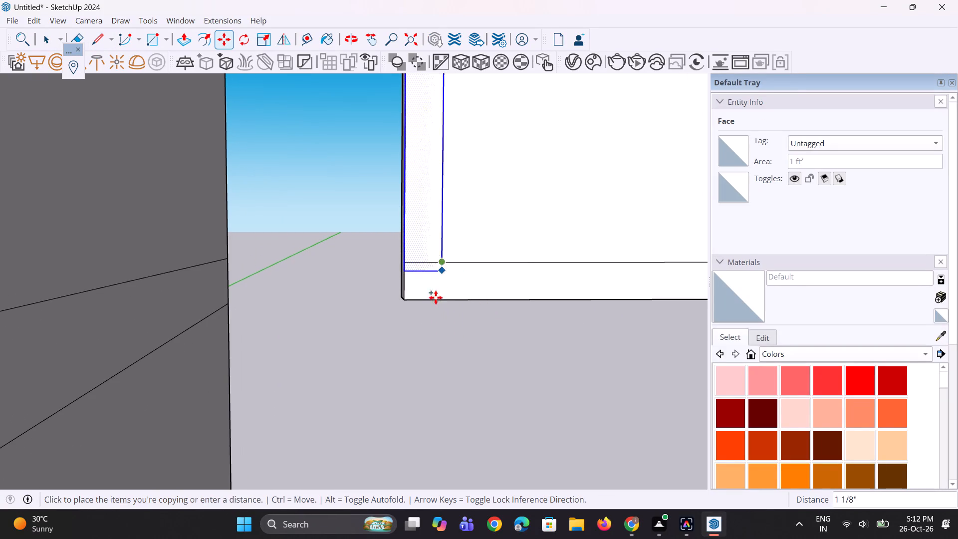
{"action": "scroll", "coordinate": [403, 320], "scroll_direction": "down", "scroll_amount": 4}
{"action": "scroll", "coordinate": [544, 305], "scroll_direction": "up", "scroll_amount": 1}
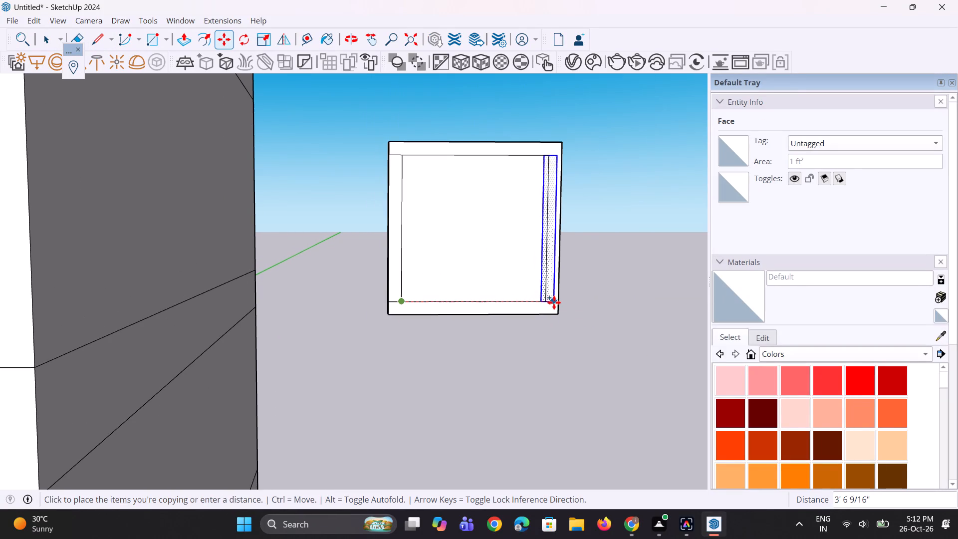
{"action": "left_click", "coordinate": [557, 301]}
{"action": "key", "text": "slash"}
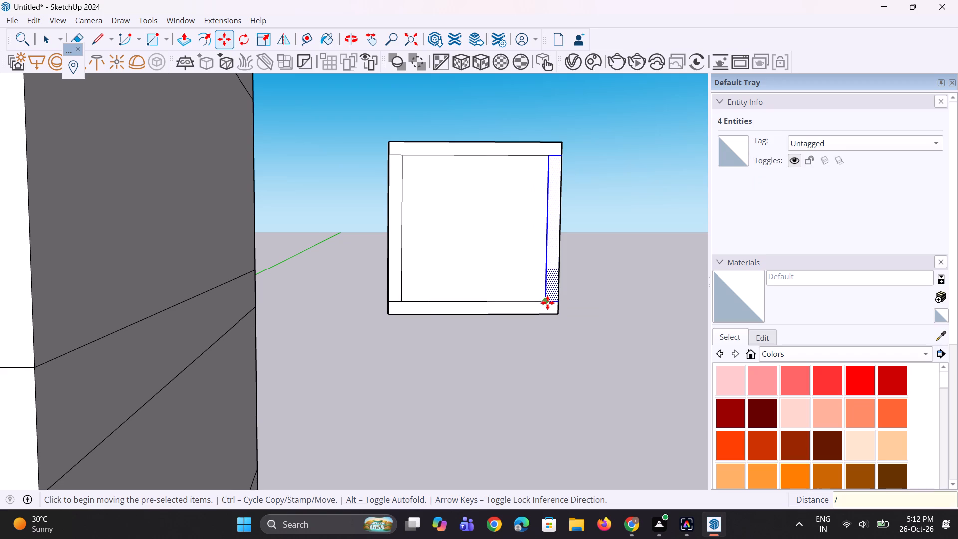
{"action": "key", "text": "2"}
{"action": "key", "text": "Return"}
{"action": "middle_click_drag", "start_coordinate": [457, 315], "coordinate": [460, 360]}
{"action": "key", "text": "space"}
{"action": "key", "text": "space"}
Erase the short lines where the side and middle strips meet the top and bottom strips, making one continuous two-pane frame.
{"action": "scroll", "coordinate": [437, 169], "scroll_direction": "up", "scroll_amount": 2}
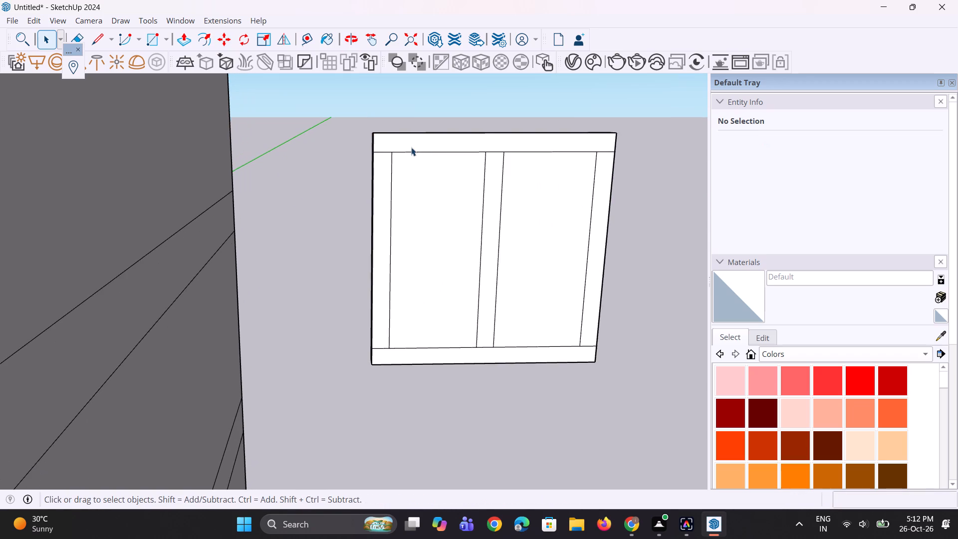
{"action": "scroll", "coordinate": [411, 147], "scroll_direction": "up", "scroll_amount": 2}
{"action": "middle_click_drag", "start_coordinate": [411, 147], "coordinate": [410, 120]}
{"action": "scroll", "coordinate": [403, 142], "scroll_direction": "up", "scroll_amount": 6}
{"action": "key", "text": "e"}
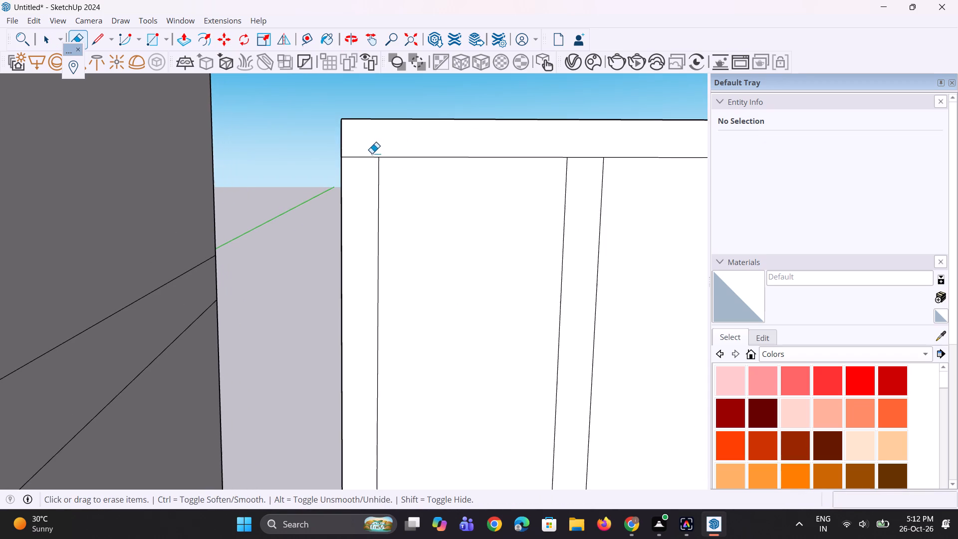
{"action": "left_click_drag", "start_coordinate": [371, 153], "coordinate": [365, 170]}
{"action": "left_click_drag", "start_coordinate": [572, 156], "coordinate": [579, 168]}
{"action": "scroll", "coordinate": [467, 208], "scroll_direction": "down", "scroll_amount": 8}
{"action": "scroll", "coordinate": [635, 184], "scroll_direction": "up", "scroll_amount": 4}
{"action": "left_click_drag", "start_coordinate": [621, 181], "coordinate": [626, 211]}
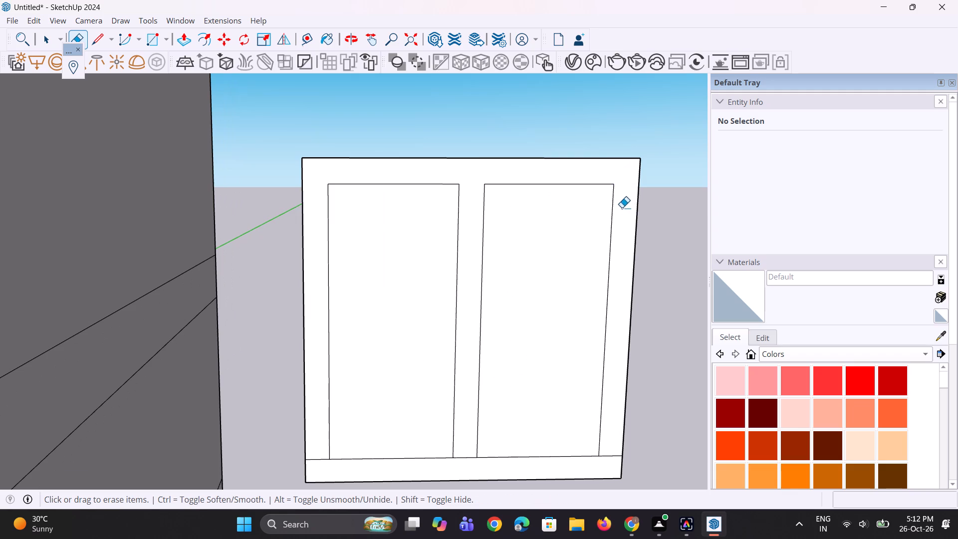
{"action": "scroll", "coordinate": [598, 387], "scroll_direction": "up", "scroll_amount": 3}
{"action": "left_click_drag", "start_coordinate": [611, 470], "coordinate": [613, 481]}
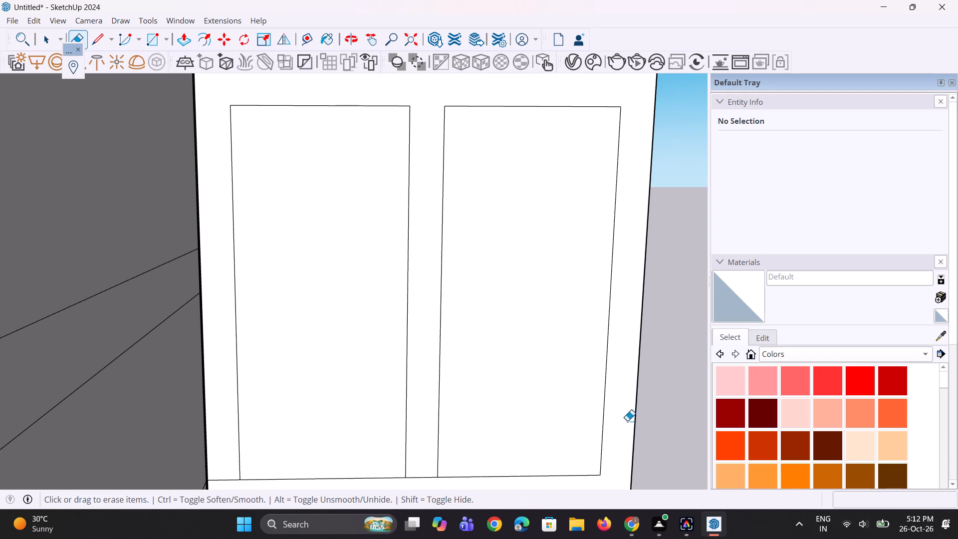
{"action": "scroll", "coordinate": [628, 330], "scroll_direction": "down", "scroll_amount": 8}
{"action": "scroll", "coordinate": [525, 421], "scroll_direction": "up", "scroll_amount": 8}
{"action": "left_click_drag", "start_coordinate": [509, 402], "coordinate": [509, 418]}
{"action": "scroll", "coordinate": [354, 418], "scroll_direction": "up", "scroll_amount": 2}
{"action": "left_click_drag", "start_coordinate": [264, 395], "coordinate": [272, 415]}
{"action": "scroll", "coordinate": [444, 422], "scroll_direction": "down", "scroll_amount": 10}
{"action": "middle_click_drag", "start_coordinate": [553, 419], "coordinate": [459, 449]}
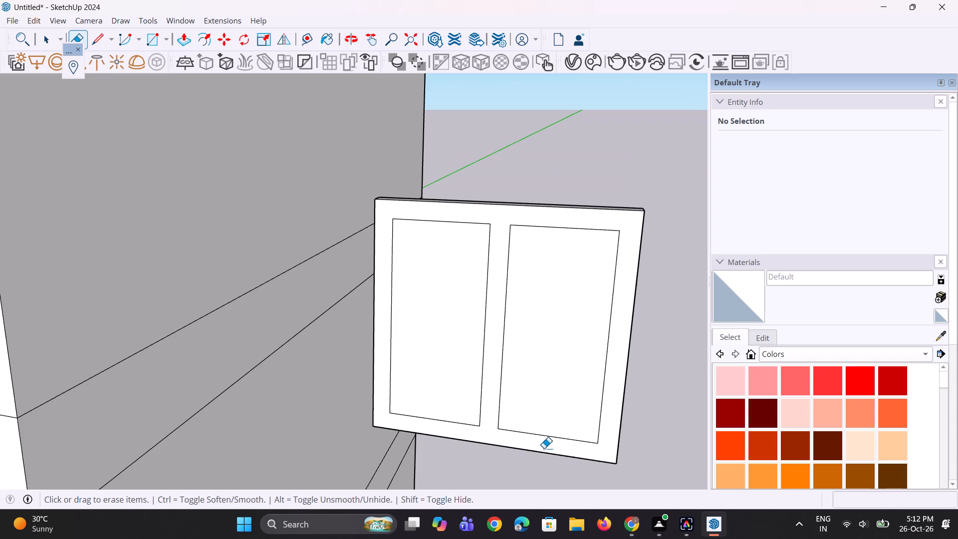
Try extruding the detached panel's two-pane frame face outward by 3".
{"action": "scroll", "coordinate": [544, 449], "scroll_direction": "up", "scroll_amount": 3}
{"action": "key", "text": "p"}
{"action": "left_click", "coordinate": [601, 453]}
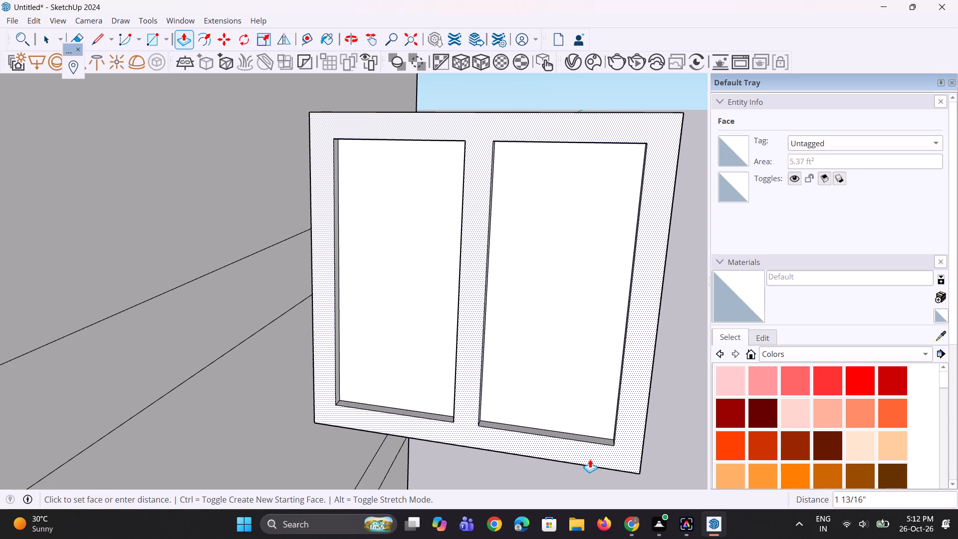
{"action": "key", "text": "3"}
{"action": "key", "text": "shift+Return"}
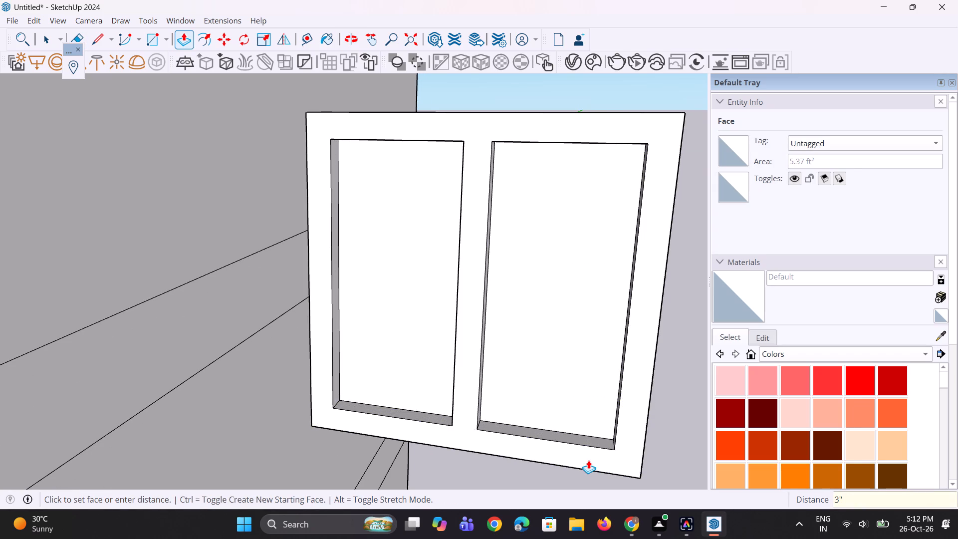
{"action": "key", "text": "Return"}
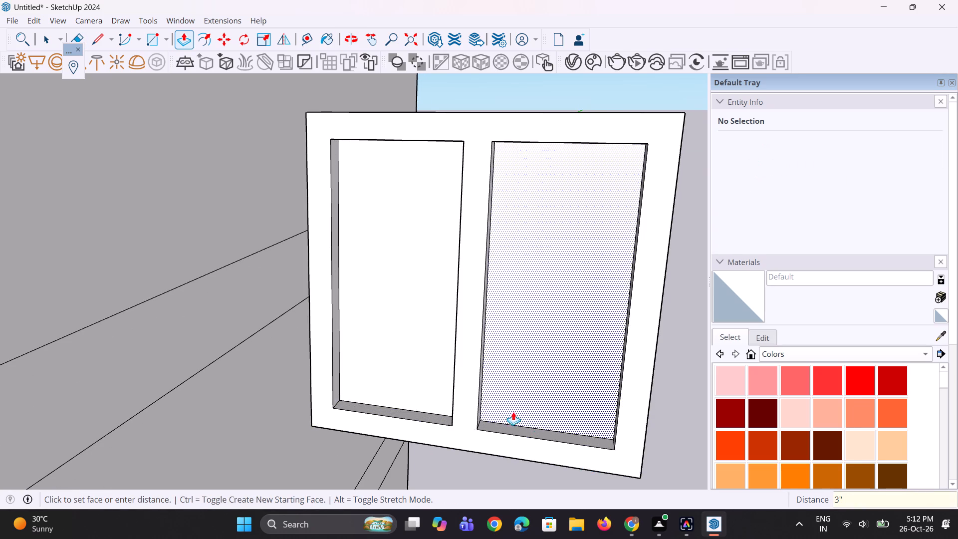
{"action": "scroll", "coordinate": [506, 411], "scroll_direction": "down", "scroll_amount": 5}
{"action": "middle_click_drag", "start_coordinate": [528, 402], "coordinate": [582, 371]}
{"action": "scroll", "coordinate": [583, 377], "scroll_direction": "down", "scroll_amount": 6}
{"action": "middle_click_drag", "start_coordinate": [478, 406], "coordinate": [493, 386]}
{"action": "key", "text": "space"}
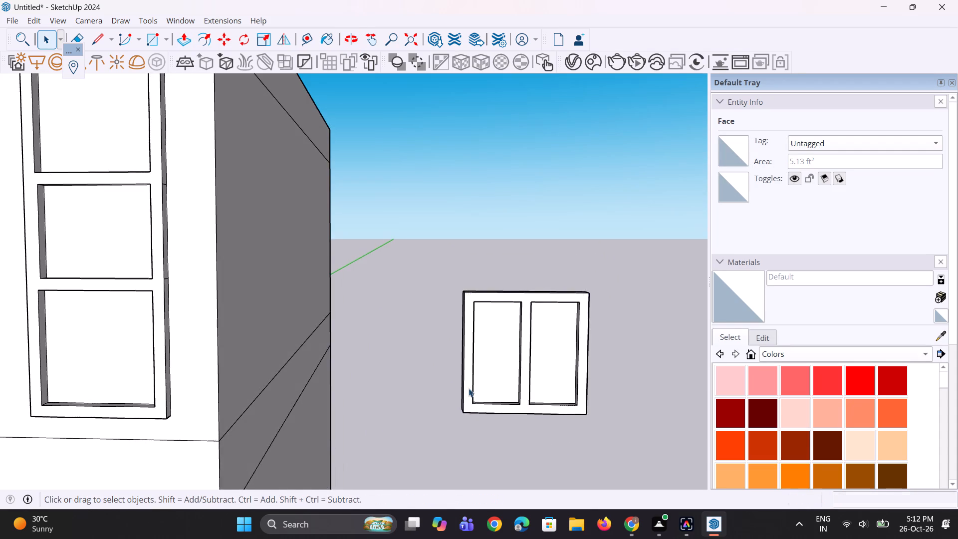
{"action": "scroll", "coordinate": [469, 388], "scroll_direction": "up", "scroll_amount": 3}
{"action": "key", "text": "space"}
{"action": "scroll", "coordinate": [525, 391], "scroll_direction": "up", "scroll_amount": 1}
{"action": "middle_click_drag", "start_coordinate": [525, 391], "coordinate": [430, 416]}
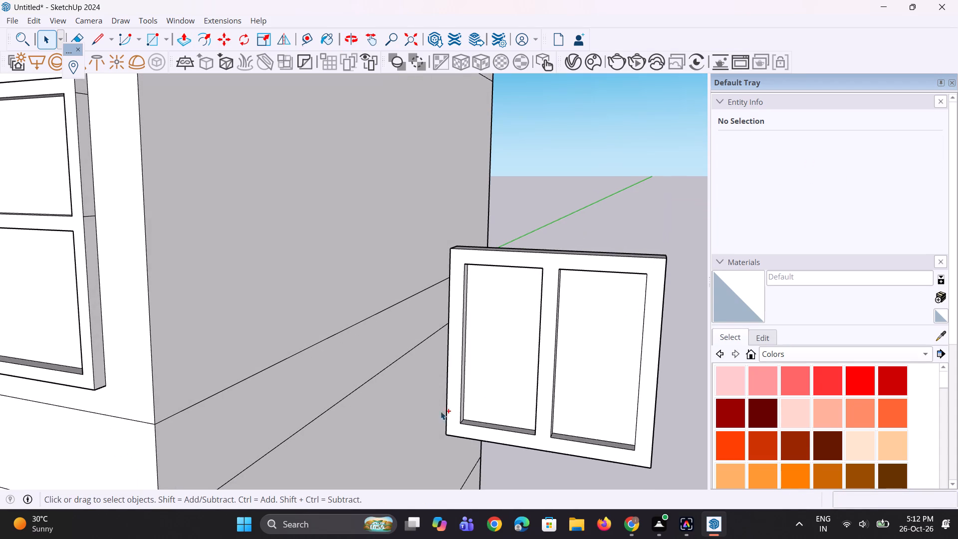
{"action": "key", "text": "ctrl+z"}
Extrude the two-pane frame face outward by 3" so the panes sit recessed.
{"action": "scroll", "coordinate": [498, 411], "scroll_direction": "up", "scroll_amount": 1}
{"action": "key", "text": "p"}
{"action": "left_click", "coordinate": [528, 437]}
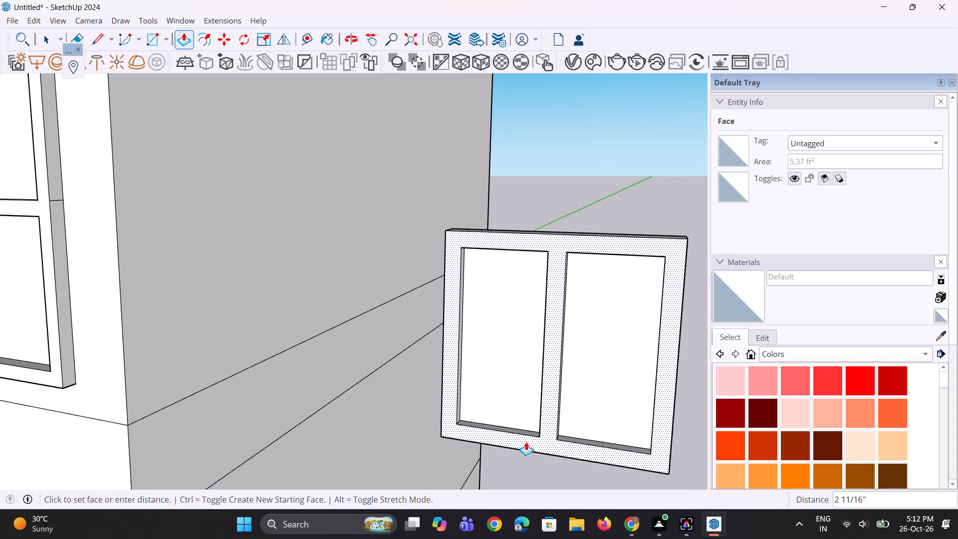
{"action": "key", "text": "3"}
{"action": "key", "text": "shift+quotedbl"}
{"action": "key", "text": "Return"}
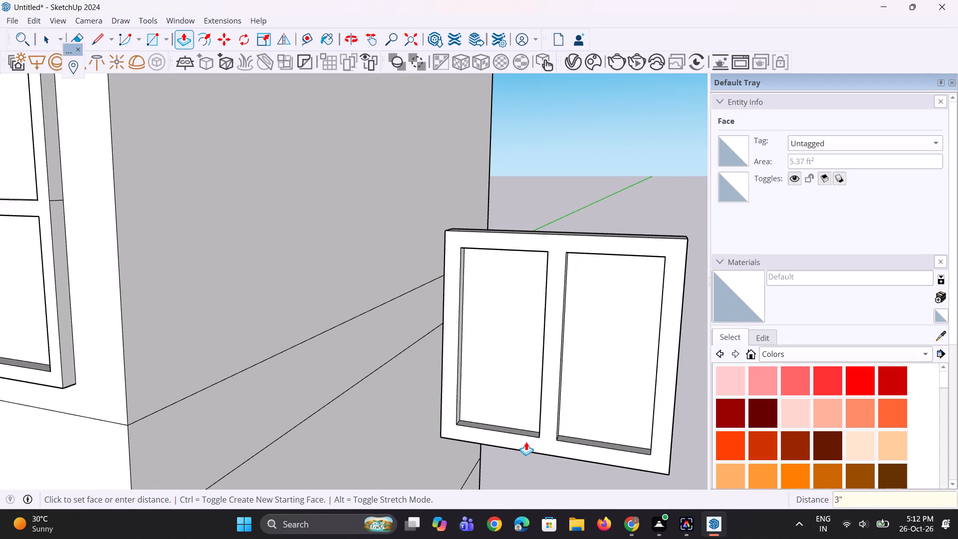
{"action": "scroll", "coordinate": [435, 429], "scroll_direction": "down", "scroll_amount": 4}
{"action": "middle_click_drag", "start_coordinate": [440, 432], "coordinate": [563, 417]}
{"action": "key", "text": "space"}
{"action": "key", "text": "space"}
{"action": "key", "text": "space"}
Paint both recessed window panes with Mirror 01 from the Glass and Mirrors materials.
{"action": "scroll", "coordinate": [509, 408], "scroll_direction": "down", "scroll_amount": 4}
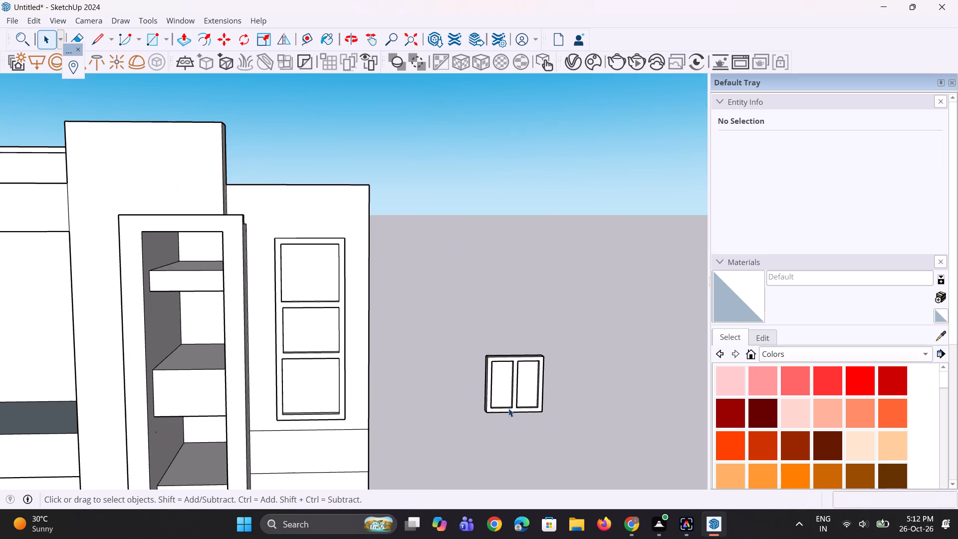
{"action": "middle_click_drag", "start_coordinate": [508, 408], "coordinate": [497, 378]}
{"action": "scroll", "coordinate": [497, 378], "scroll_direction": "down", "scroll_amount": 4}
{"action": "middle_click_drag", "start_coordinate": [518, 391], "coordinate": [518, 362]}
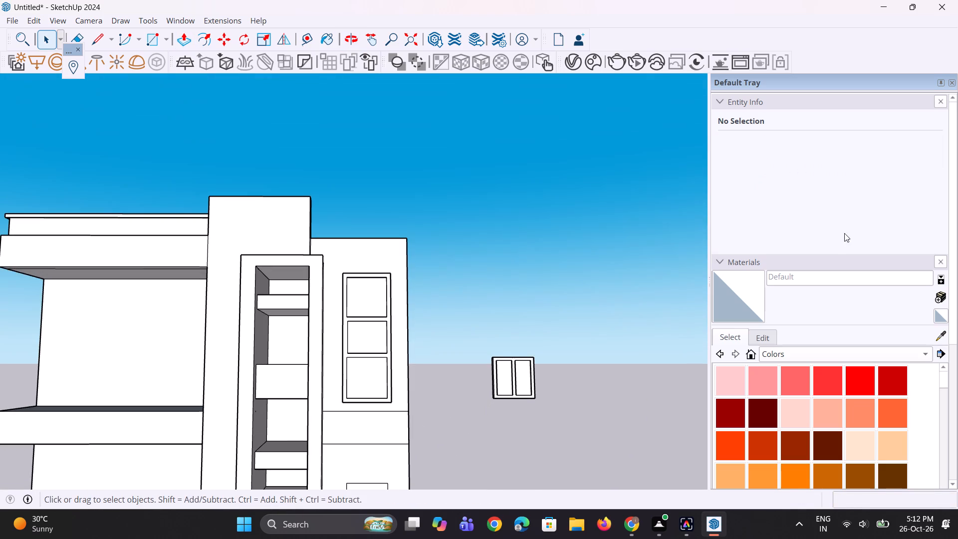
{"action": "left_click", "coordinate": [727, 337]}
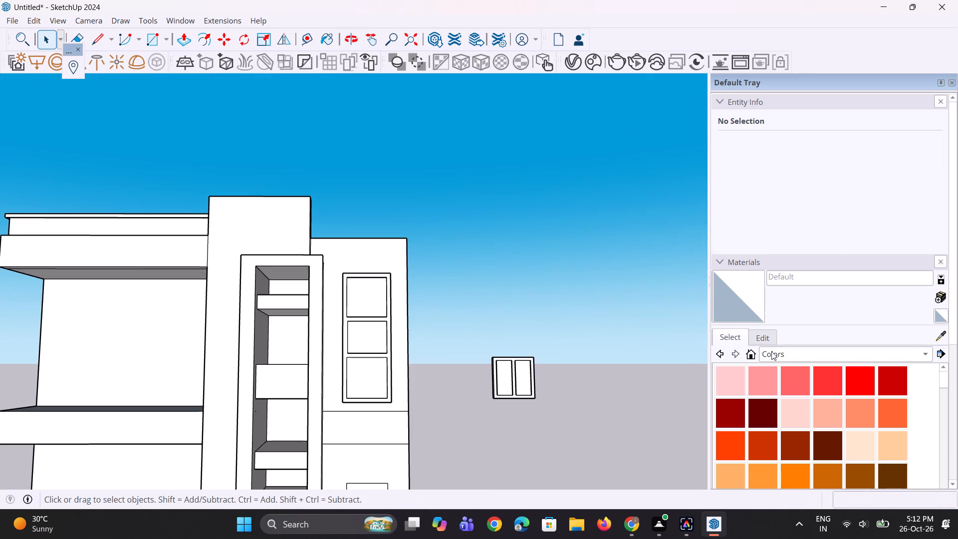
{"action": "left_click", "coordinate": [771, 356]}
{"action": "left_click", "coordinate": [791, 376]}
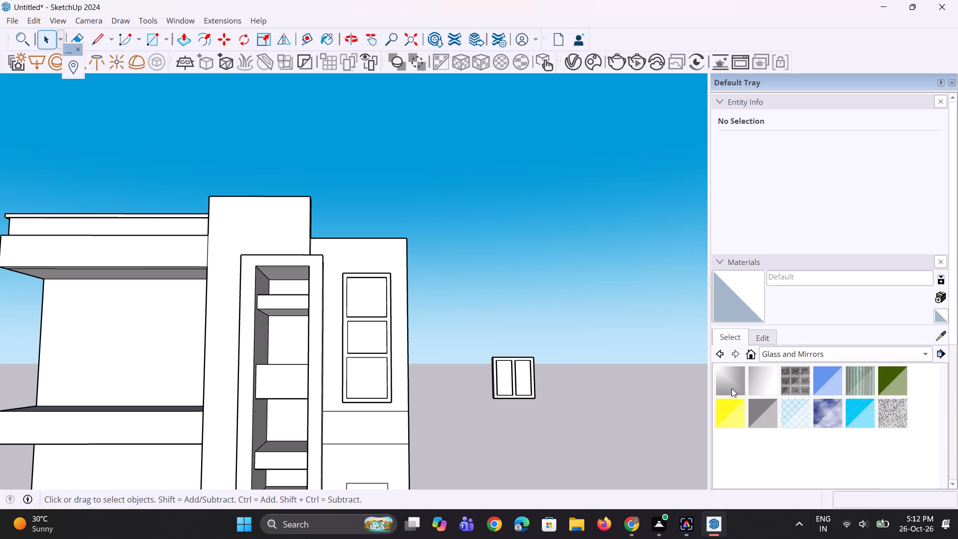
{"action": "left_click", "coordinate": [731, 388]}
{"action": "scroll", "coordinate": [516, 391], "scroll_direction": "up", "scroll_amount": 2}
{"action": "left_click", "coordinate": [530, 387]}
{"action": "left_click", "coordinate": [502, 382]}
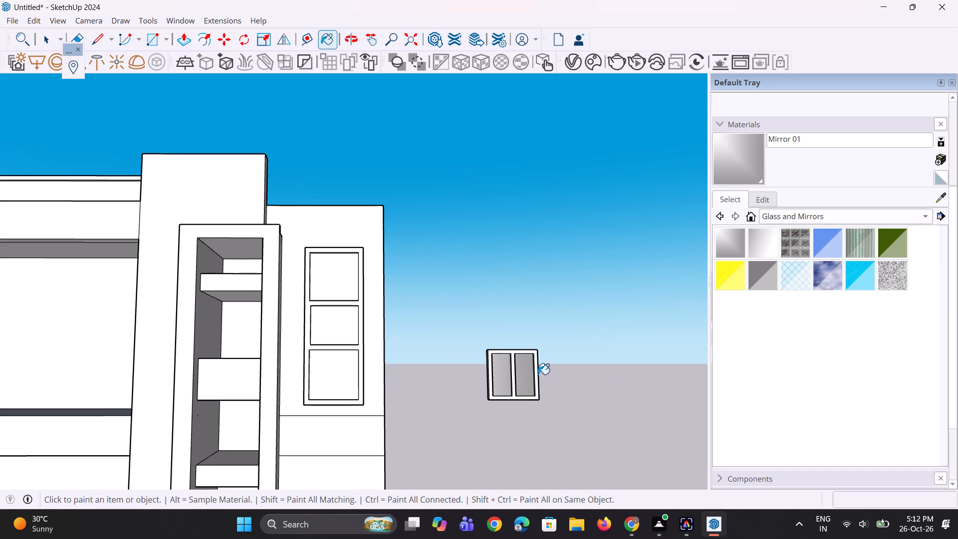
{"action": "middle_click_drag", "start_coordinate": [538, 374], "coordinate": [540, 381]}
{"action": "scroll", "coordinate": [588, 360], "scroll_direction": "up", "scroll_amount": 5}
{"action": "scroll", "coordinate": [498, 366], "scroll_direction": "up", "scroll_amount": 5}
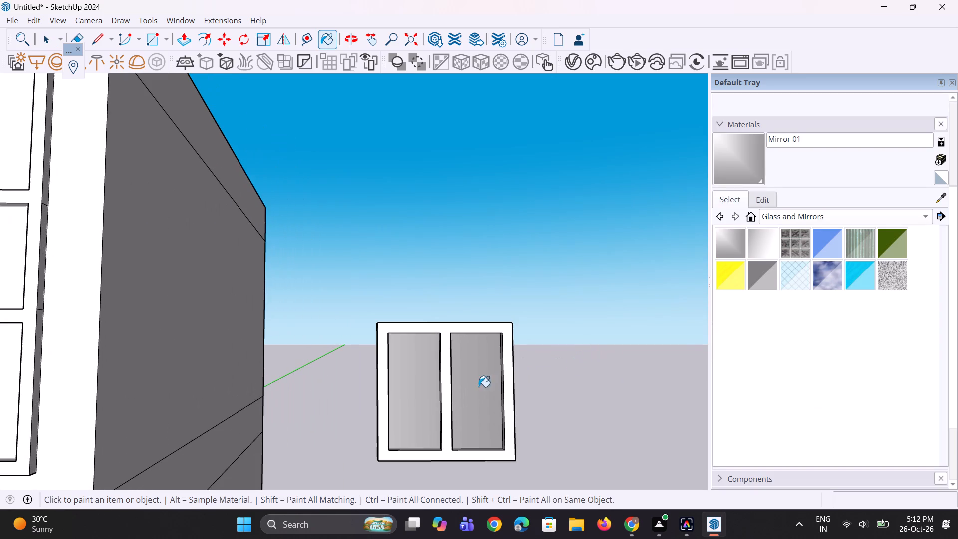
{"action": "key", "text": "space"}
{"action": "key", "text": "space"}
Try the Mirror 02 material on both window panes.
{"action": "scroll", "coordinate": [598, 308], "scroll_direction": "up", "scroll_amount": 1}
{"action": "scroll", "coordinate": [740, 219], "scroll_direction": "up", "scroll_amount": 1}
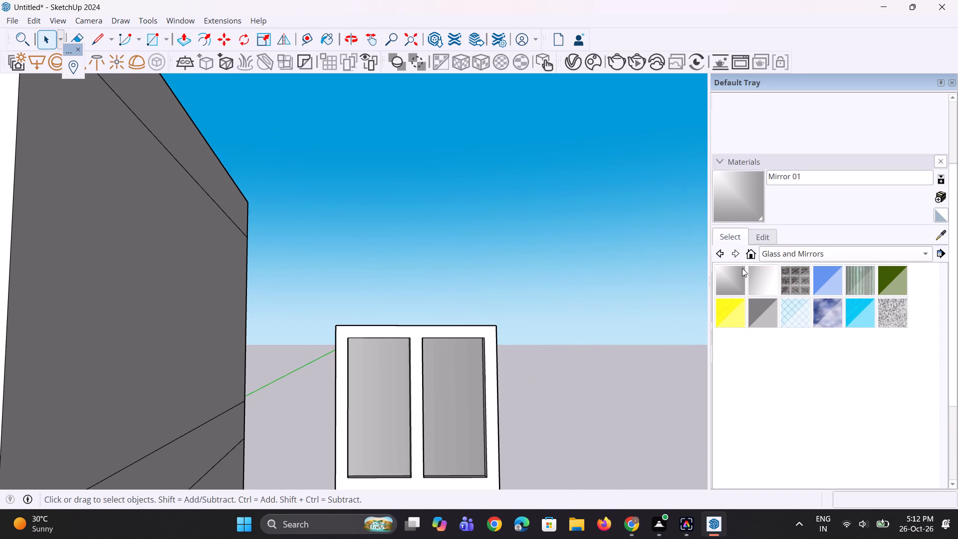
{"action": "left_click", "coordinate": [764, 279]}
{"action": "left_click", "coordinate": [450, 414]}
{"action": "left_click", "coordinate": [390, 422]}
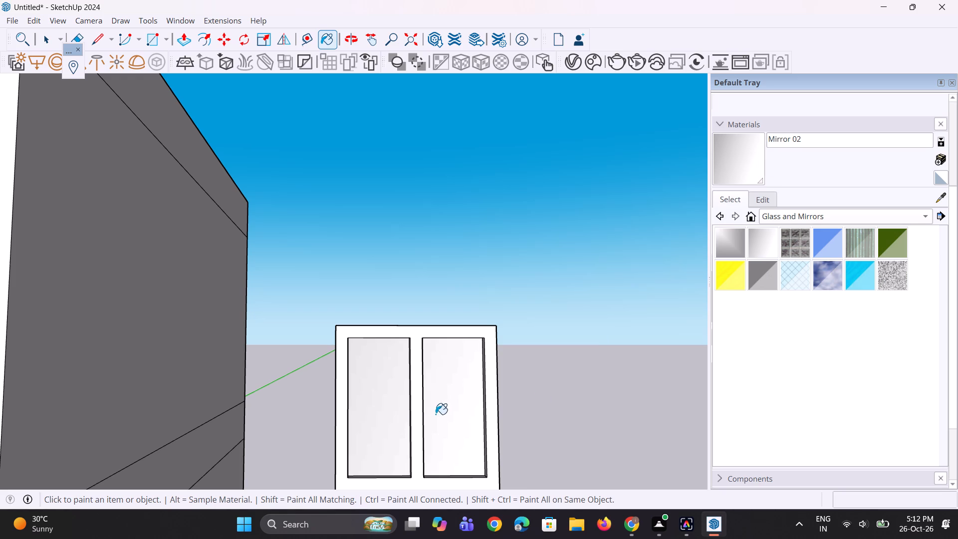
Repaint both window panes with Mirror 01.
{"action": "left_click", "coordinate": [728, 244]}
{"action": "left_click", "coordinate": [432, 432]}
{"action": "left_click", "coordinate": [375, 430]}
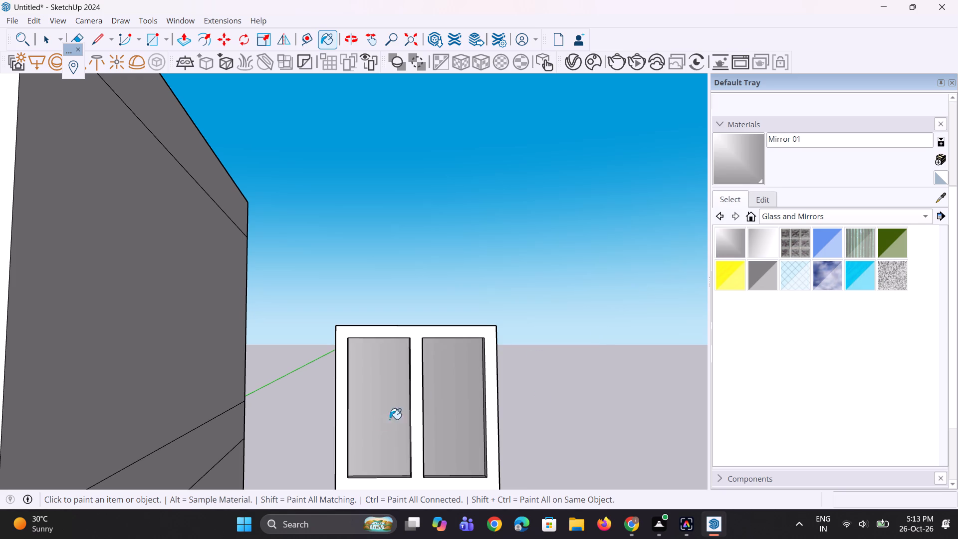
{"action": "scroll", "coordinate": [439, 364], "scroll_direction": "down", "scroll_amount": 5}
{"action": "middle_click_drag", "start_coordinate": [469, 353], "coordinate": [465, 379]}
{"action": "key", "text": "space"}
{"action": "key", "text": "space"}
{"action": "key", "text": "space"}
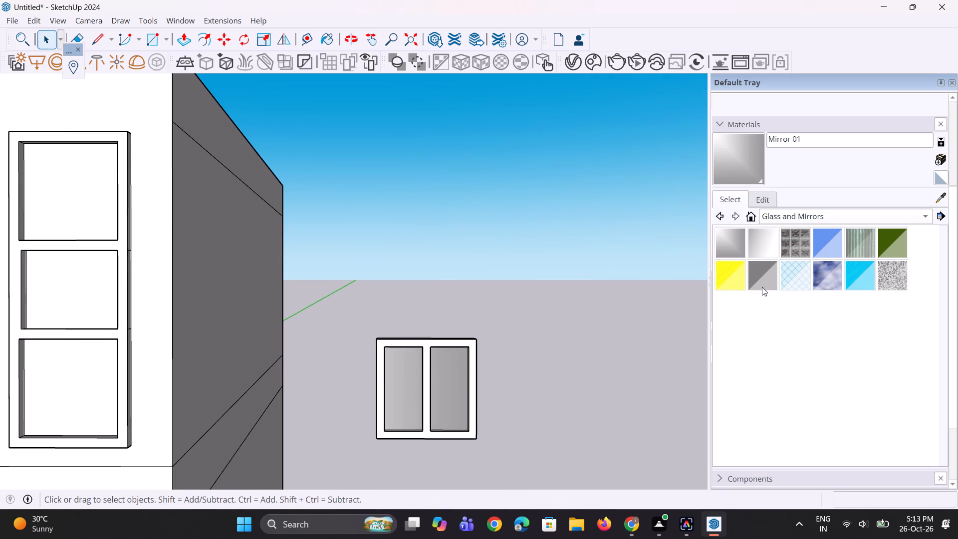
Paint the back face of the detached window panel with Mirror 01.
{"action": "scroll", "coordinate": [762, 286], "scroll_direction": "up", "scroll_amount": 1}
{"action": "left_click", "coordinate": [741, 248]}
{"action": "scroll", "coordinate": [457, 373], "scroll_direction": "up", "scroll_amount": 1}
{"action": "middle_click_drag", "start_coordinate": [455, 375], "coordinate": [274, 390]}
{"action": "middle_click_drag", "start_coordinate": [491, 380], "coordinate": [352, 410]}
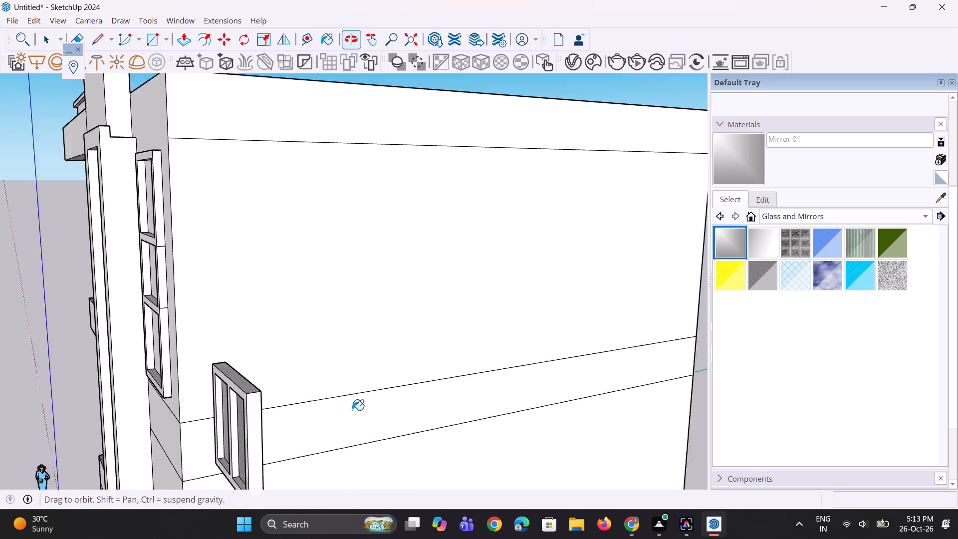
{"action": "middle_click_drag", "start_coordinate": [352, 410], "coordinate": [353, 410]}
{"action": "middle_click_drag", "start_coordinate": [347, 417], "coordinate": [329, 417]}
{"action": "scroll", "coordinate": [754, 237], "scroll_direction": "down", "scroll_amount": 5}
{"action": "scroll", "coordinate": [568, 320], "scroll_direction": "down", "scroll_amount": 5}
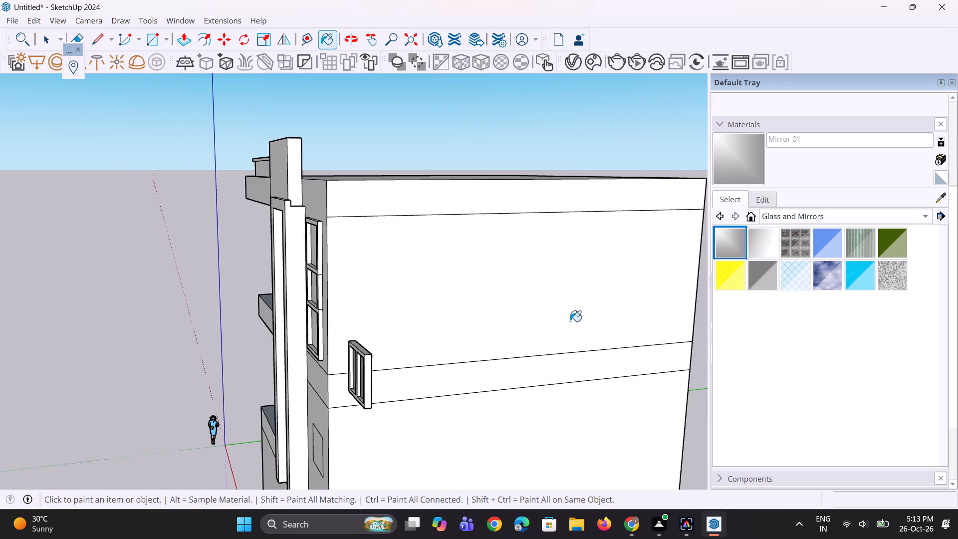
{"action": "middle_click_drag", "start_coordinate": [580, 322], "coordinate": [471, 320]}
{"action": "scroll", "coordinate": [519, 323], "scroll_direction": "up", "scroll_amount": 1}
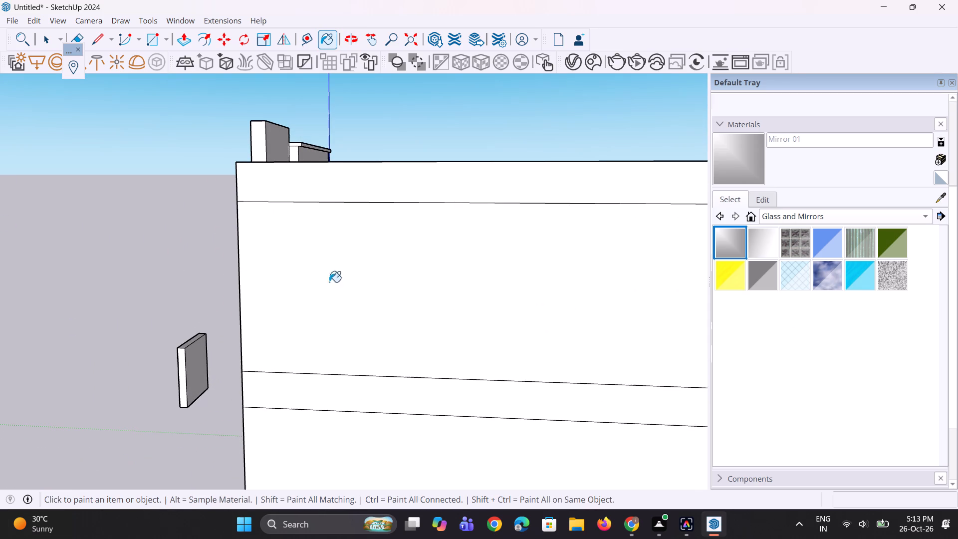
{"action": "left_click", "coordinate": [197, 376]}
{"action": "middle_click_drag", "start_coordinate": [14, 435], "coordinate": [418, 416]}
{"action": "scroll", "coordinate": [405, 406], "scroll_direction": "down", "scroll_amount": 3}
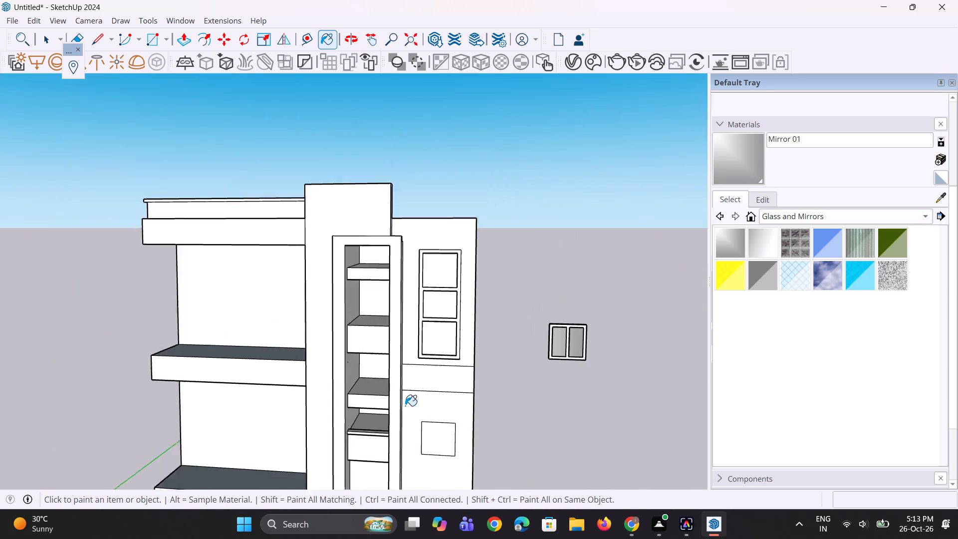
{"action": "scroll", "coordinate": [405, 406], "scroll_direction": "down", "scroll_amount": 3}
{"action": "scroll", "coordinate": [420, 388], "scroll_direction": "up", "scroll_amount": 1}
{"action": "key", "text": "space"}
{"action": "key", "text": "space"}
Paint the frame's front face and the outermost inner edge of the pane farthest from the building with Color M06 from Colors.
{"action": "left_click", "coordinate": [774, 215]}
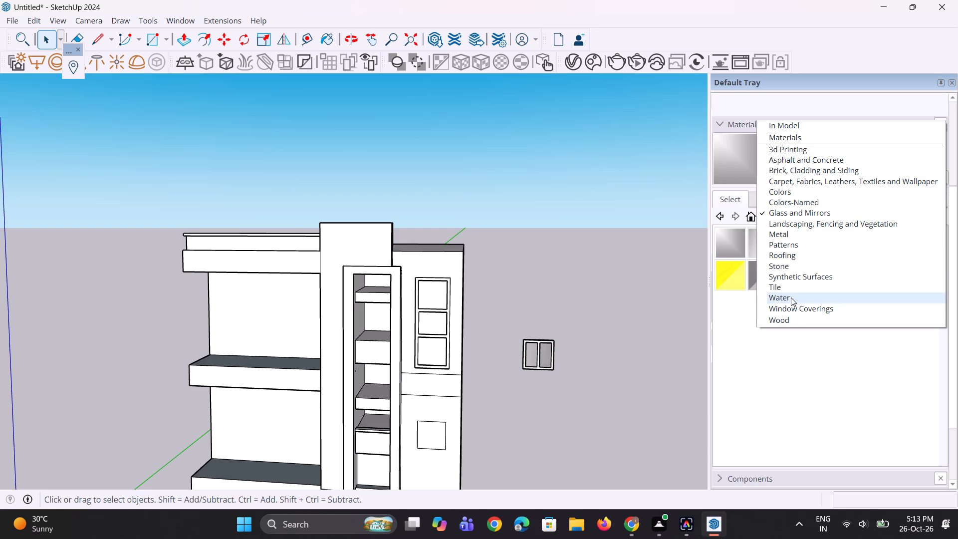
{"action": "left_click", "coordinate": [808, 191]}
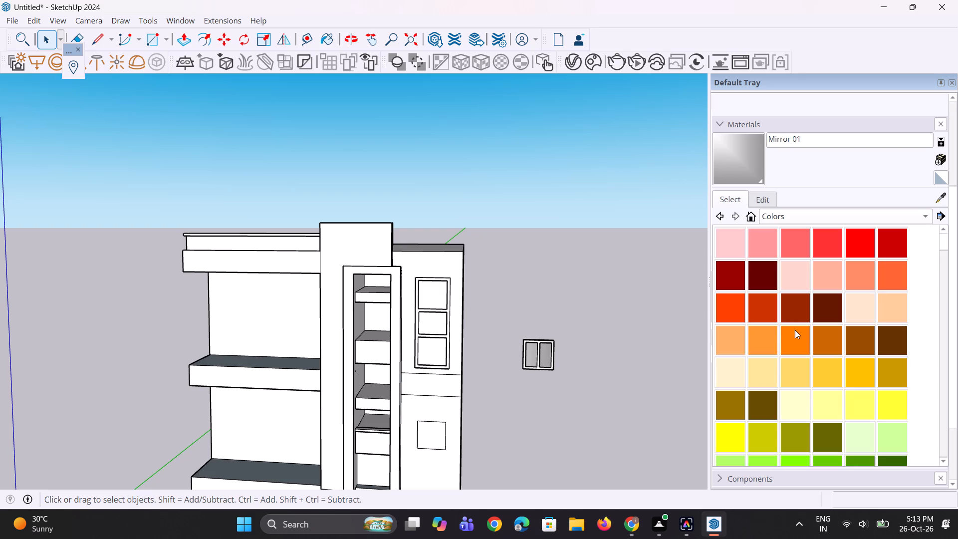
{"action": "scroll", "coordinate": [795, 330], "scroll_direction": "down", "scroll_amount": 16}
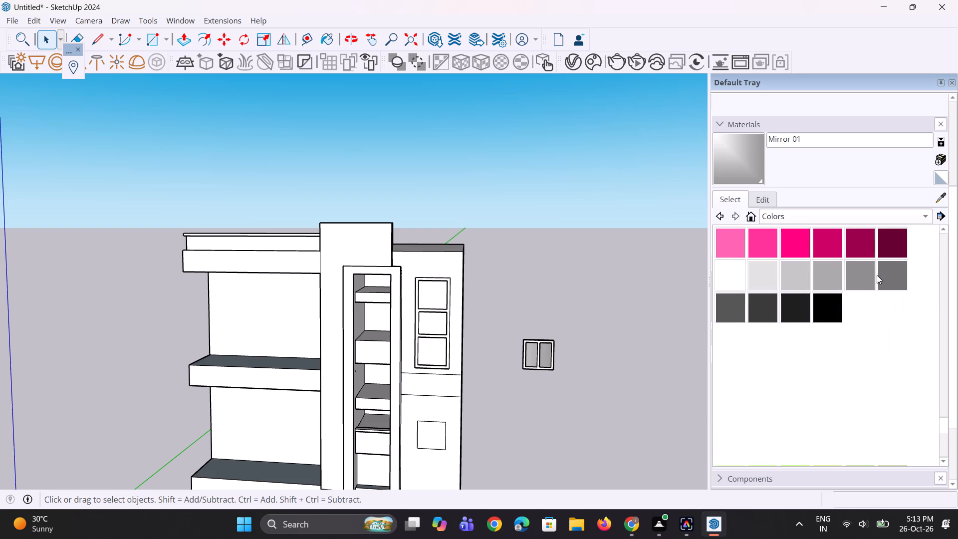
{"action": "left_click", "coordinate": [738, 312]}
{"action": "scroll", "coordinate": [461, 360], "scroll_direction": "up", "scroll_amount": 14}
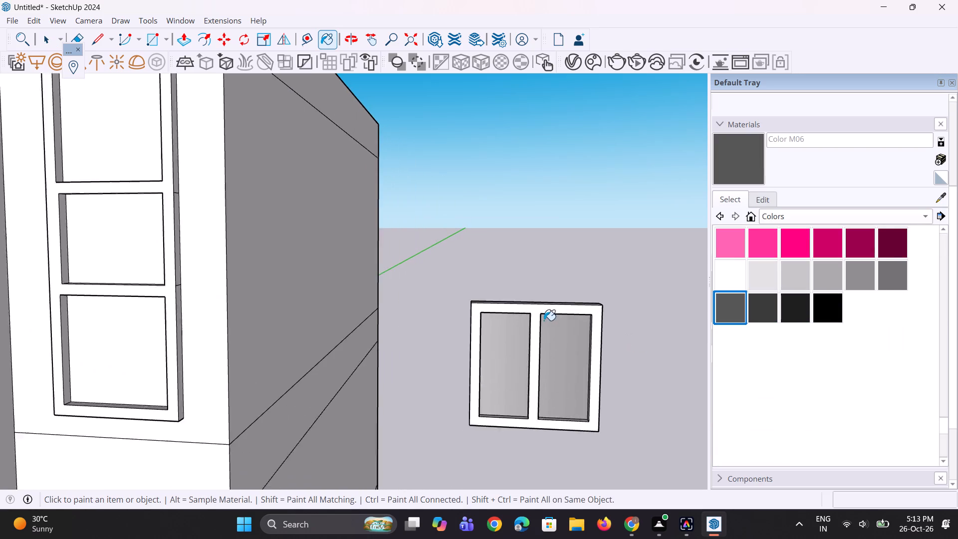
{"action": "scroll", "coordinate": [544, 320], "scroll_direction": "up", "scroll_amount": 2}
{"action": "left_click", "coordinate": [536, 313]}
{"action": "scroll", "coordinate": [654, 335], "scroll_direction": "up", "scroll_amount": 1}
{"action": "scroll", "coordinate": [547, 393], "scroll_direction": "up", "scroll_amount": 1}
{"action": "middle_click_drag", "start_coordinate": [547, 393], "coordinate": [648, 295]}
{"action": "scroll", "coordinate": [599, 337], "scroll_direction": "up", "scroll_amount": 5}
{"action": "left_click", "coordinate": [538, 347]}
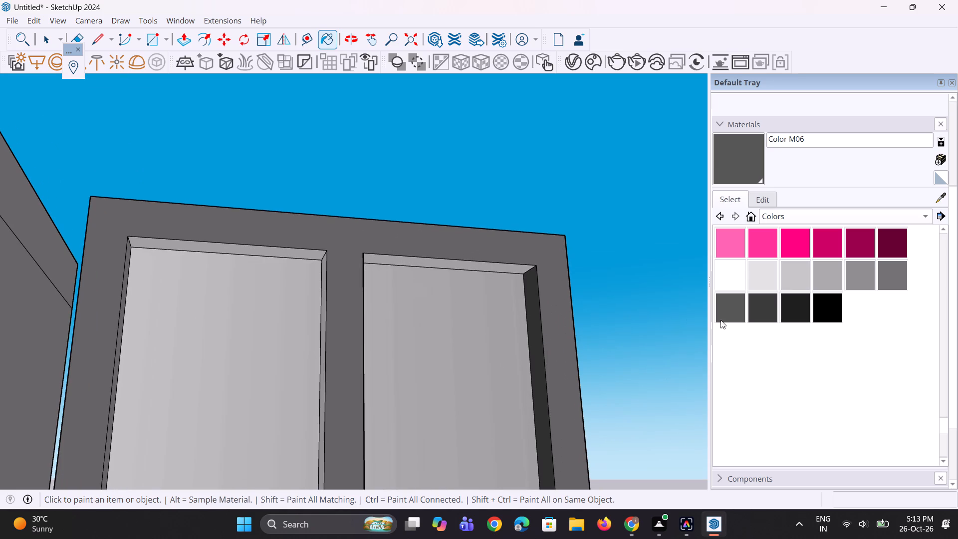
Paint the frame's front face, both panes' upper inner edges and the middle bar's side facing the building with Color M07.
{"action": "left_click", "coordinate": [759, 304]}
{"action": "scroll", "coordinate": [399, 264], "scroll_direction": "up", "scroll_amount": 1}
{"action": "left_click", "coordinate": [342, 262]}
{"action": "scroll", "coordinate": [416, 265], "scroll_direction": "up", "scroll_amount": 3}
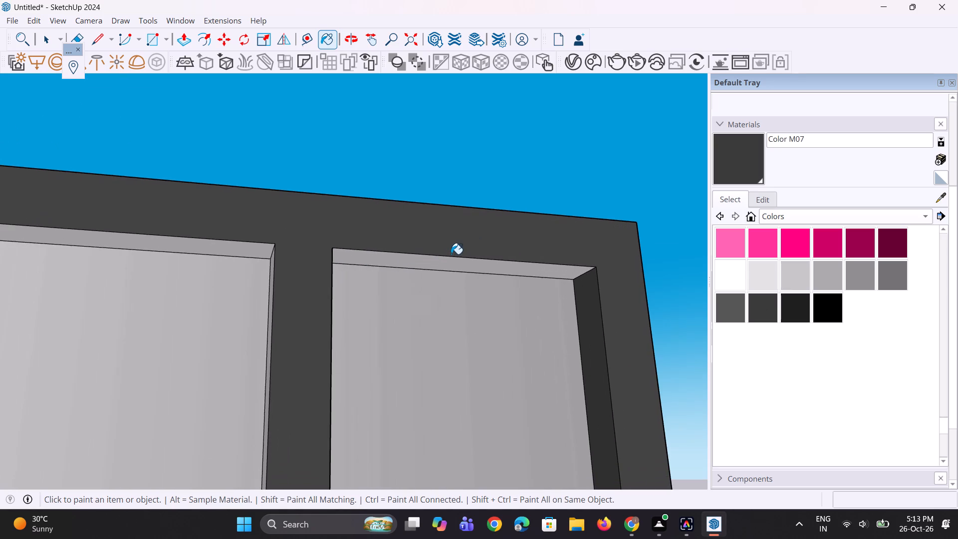
{"action": "left_click", "coordinate": [454, 262]}
{"action": "left_click", "coordinate": [259, 251]}
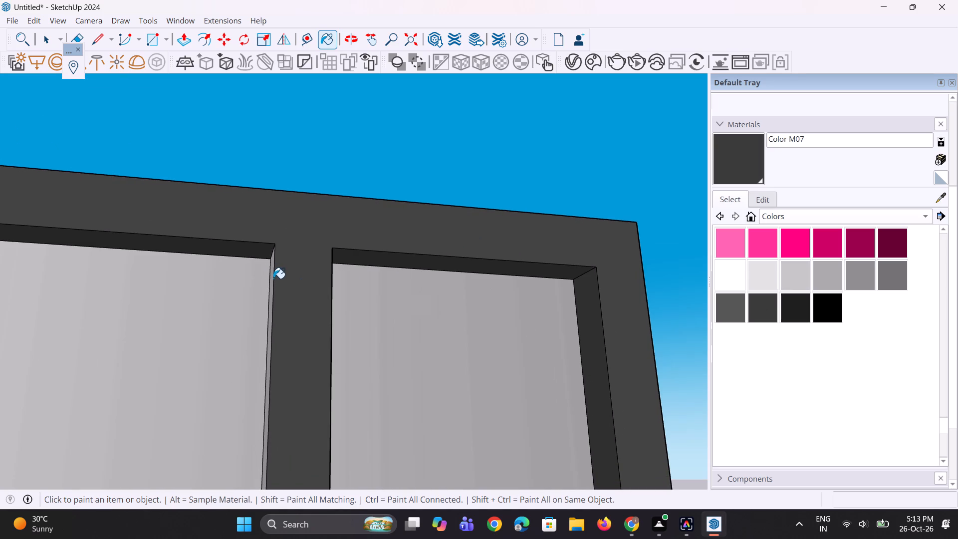
{"action": "left_click", "coordinate": [272, 272]}
Paint the building-side inner edges of both panes with Color M07.
{"action": "scroll", "coordinate": [487, 285], "scroll_direction": "down", "scroll_amount": 12}
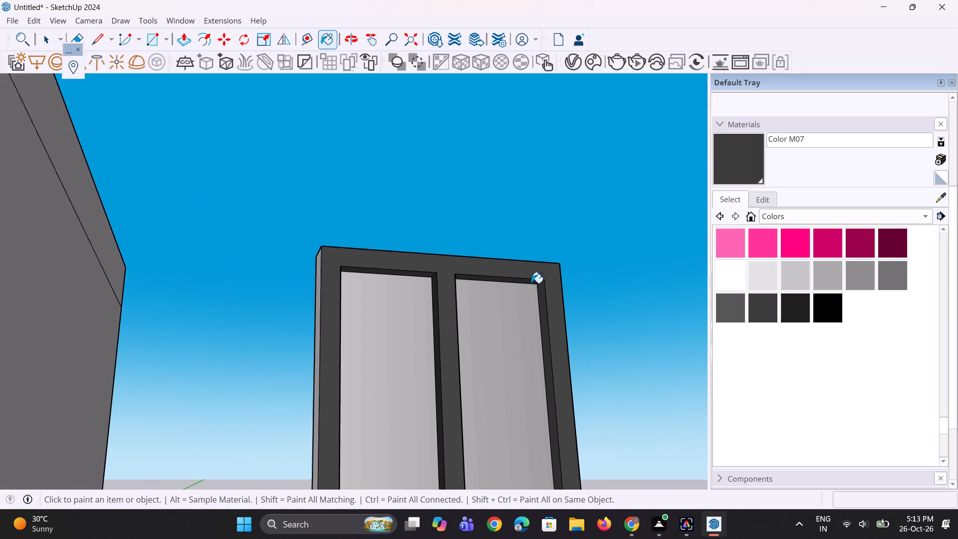
{"action": "scroll", "coordinate": [531, 283], "scroll_direction": "down", "scroll_amount": 3}
{"action": "scroll", "coordinate": [472, 311], "scroll_direction": "down", "scroll_amount": 3}
{"action": "middle_click_drag", "start_coordinate": [465, 313], "coordinate": [270, 299]}
{"action": "scroll", "coordinate": [361, 351], "scroll_direction": "up", "scroll_amount": 4}
{"action": "scroll", "coordinate": [537, 362], "scroll_direction": "up", "scroll_amount": 1}
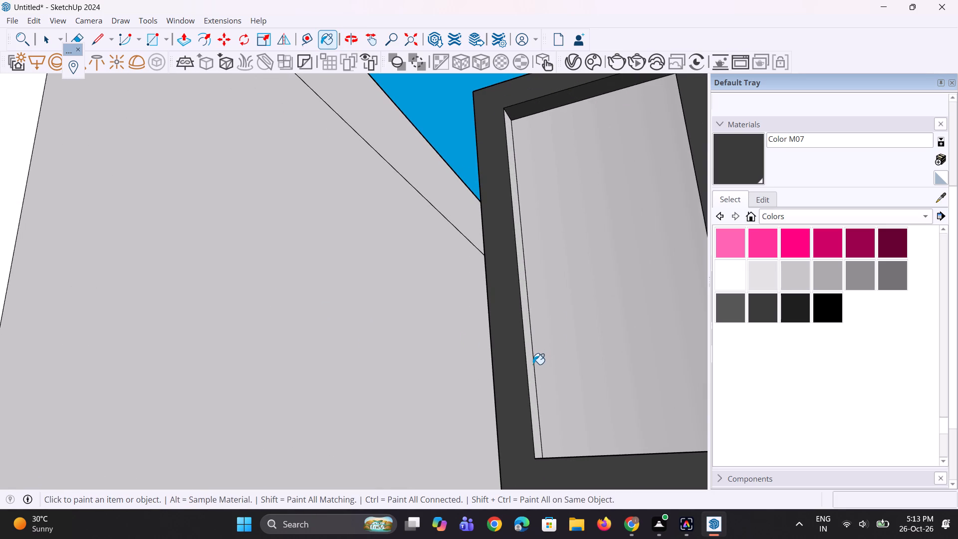
{"action": "left_click", "coordinate": [530, 365]}
{"action": "scroll", "coordinate": [257, 349], "scroll_direction": "down", "scroll_amount": 5}
{"action": "middle_click_drag", "start_coordinate": [259, 347], "coordinate": [196, 342]}
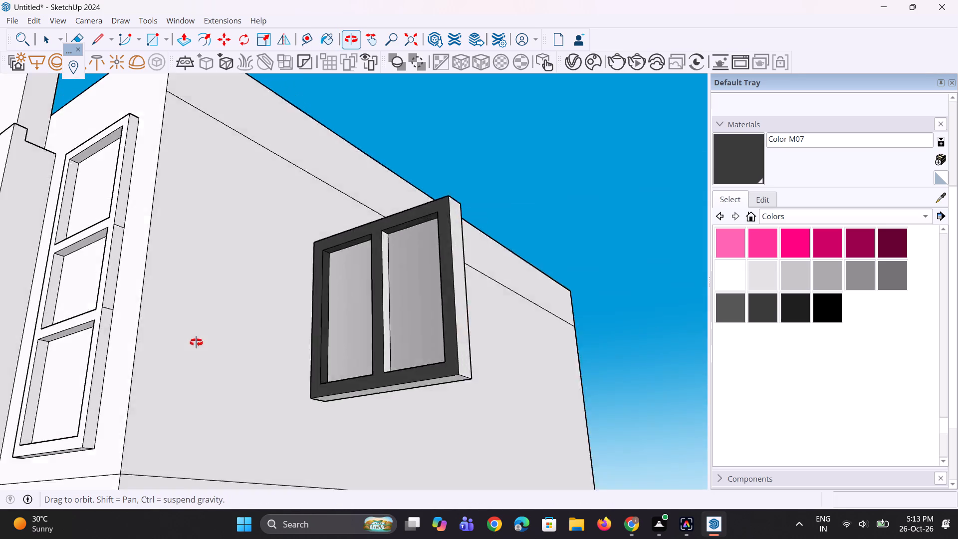
{"action": "middle_click_drag", "start_coordinate": [196, 342], "coordinate": [186, 349]}
{"action": "scroll", "coordinate": [294, 311], "scroll_direction": "up", "scroll_amount": 7}
{"action": "left_click", "coordinate": [367, 317]}
Paint the detached window panel's remaining light outer sides, including the underside and the side edges, with Color M07.
{"action": "middle_click_drag", "start_coordinate": [271, 345], "coordinate": [434, 363]}
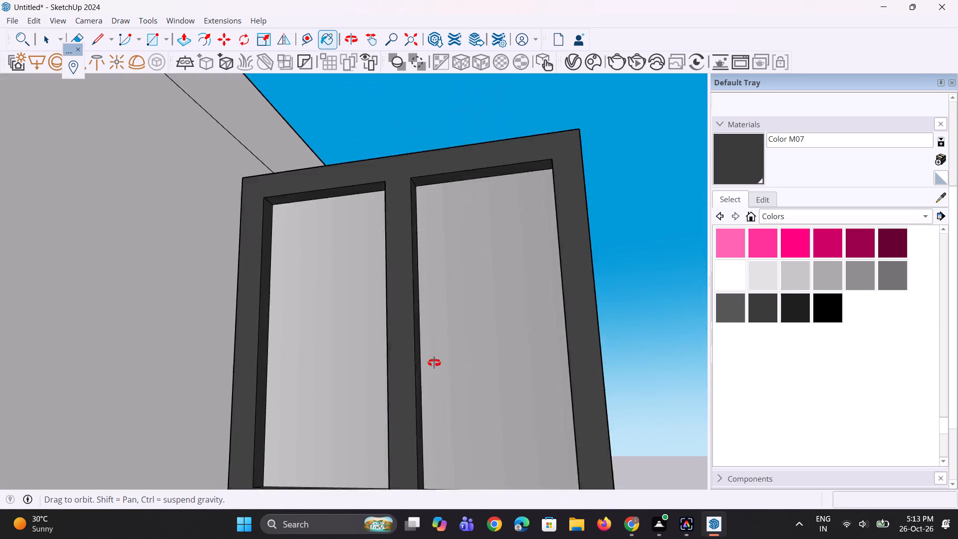
{"action": "middle_click_drag", "start_coordinate": [434, 363], "coordinate": [604, 312]}
{"action": "scroll", "coordinate": [433, 338], "scroll_direction": "up", "scroll_amount": 1}
{"action": "left_click", "coordinate": [263, 324]}
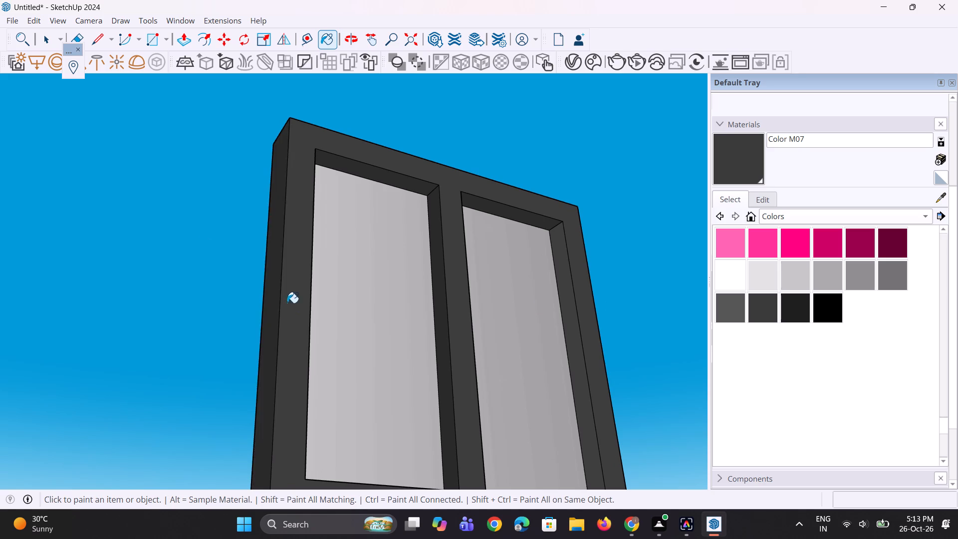
{"action": "scroll", "coordinate": [148, 230], "scroll_direction": "down", "scroll_amount": 5}
{"action": "scroll", "coordinate": [222, 341], "scroll_direction": "up", "scroll_amount": 4}
{"action": "left_click", "coordinate": [259, 310]}
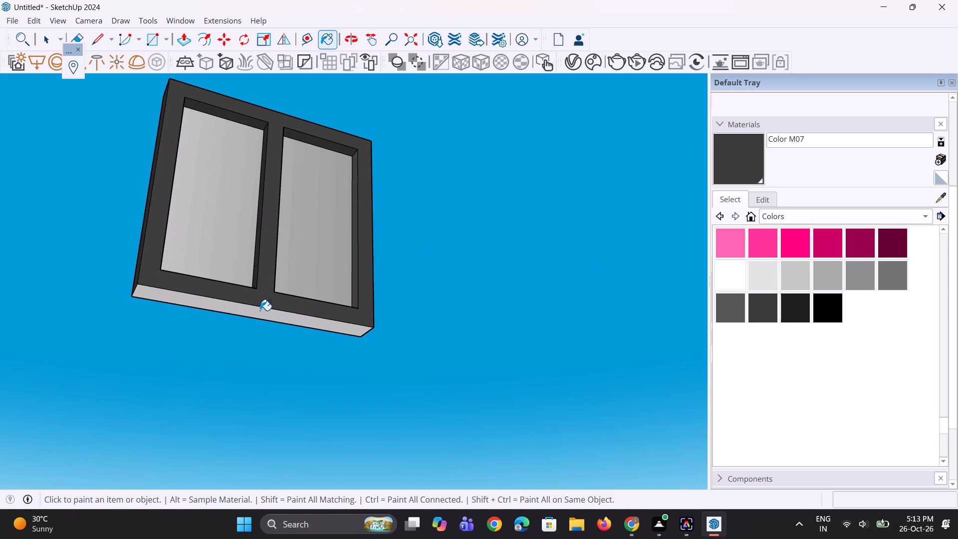
{"action": "middle_click_drag", "start_coordinate": [265, 312], "coordinate": [283, 372]}
{"action": "scroll", "coordinate": [288, 360], "scroll_direction": "down", "scroll_amount": 6}
{"action": "middle_click_drag", "start_coordinate": [315, 256], "coordinate": [0, 324]}
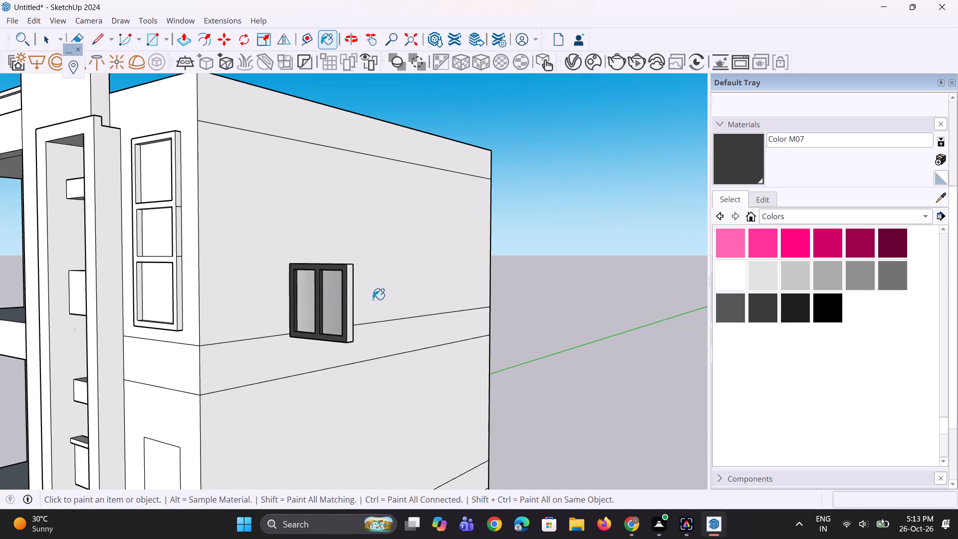
{"action": "middle_click_drag", "start_coordinate": [371, 300], "coordinate": [326, 307]}
{"action": "left_click", "coordinate": [290, 309]}
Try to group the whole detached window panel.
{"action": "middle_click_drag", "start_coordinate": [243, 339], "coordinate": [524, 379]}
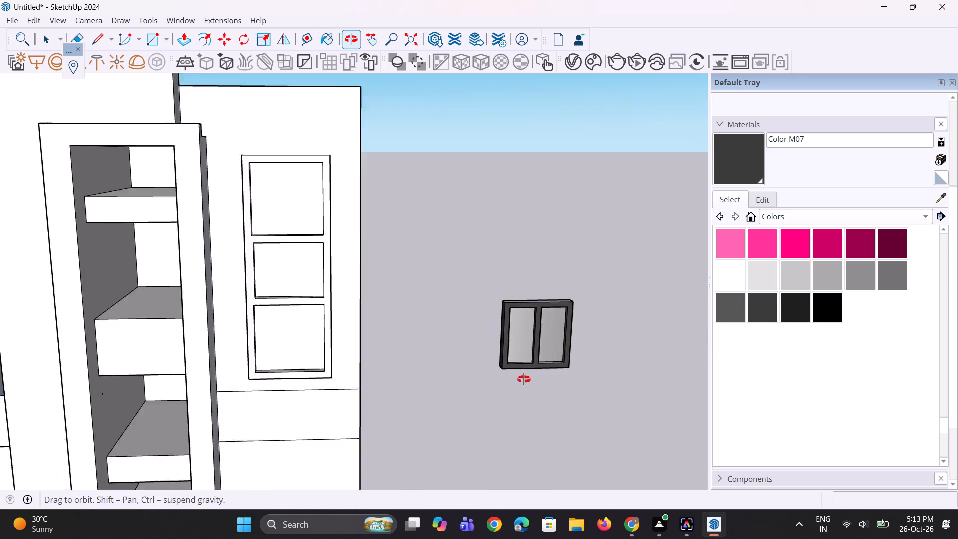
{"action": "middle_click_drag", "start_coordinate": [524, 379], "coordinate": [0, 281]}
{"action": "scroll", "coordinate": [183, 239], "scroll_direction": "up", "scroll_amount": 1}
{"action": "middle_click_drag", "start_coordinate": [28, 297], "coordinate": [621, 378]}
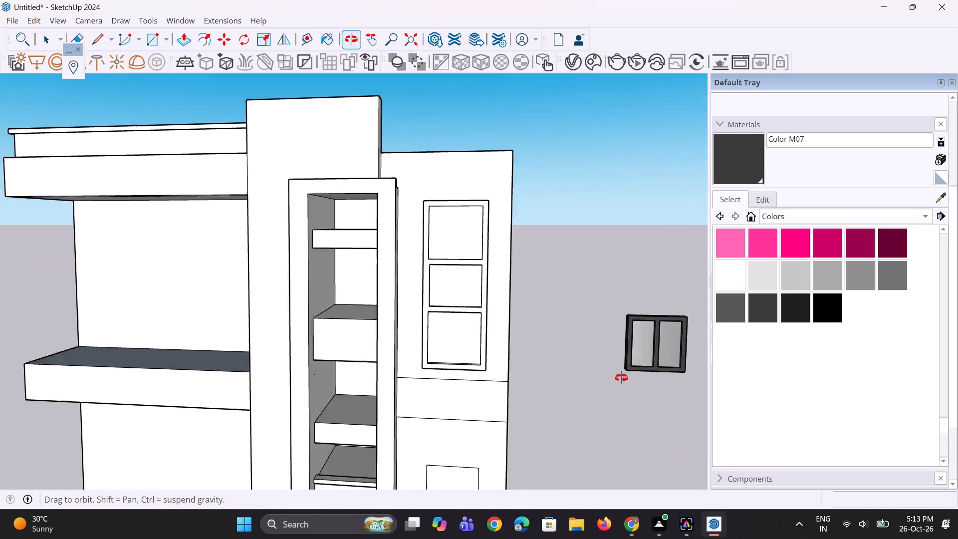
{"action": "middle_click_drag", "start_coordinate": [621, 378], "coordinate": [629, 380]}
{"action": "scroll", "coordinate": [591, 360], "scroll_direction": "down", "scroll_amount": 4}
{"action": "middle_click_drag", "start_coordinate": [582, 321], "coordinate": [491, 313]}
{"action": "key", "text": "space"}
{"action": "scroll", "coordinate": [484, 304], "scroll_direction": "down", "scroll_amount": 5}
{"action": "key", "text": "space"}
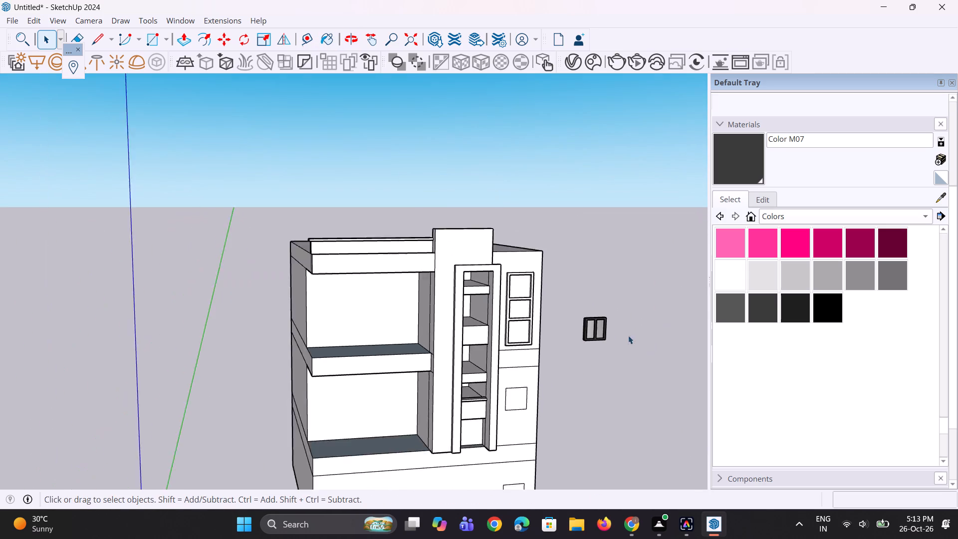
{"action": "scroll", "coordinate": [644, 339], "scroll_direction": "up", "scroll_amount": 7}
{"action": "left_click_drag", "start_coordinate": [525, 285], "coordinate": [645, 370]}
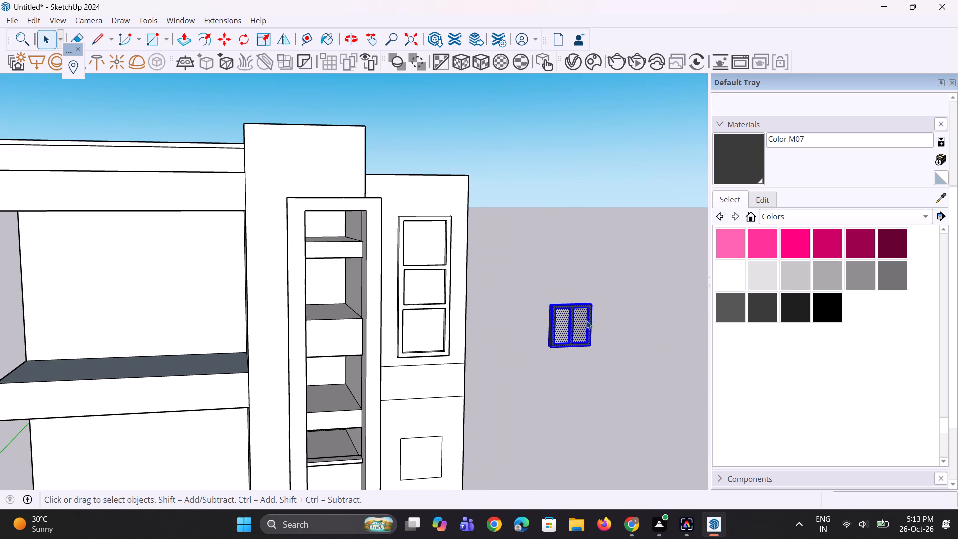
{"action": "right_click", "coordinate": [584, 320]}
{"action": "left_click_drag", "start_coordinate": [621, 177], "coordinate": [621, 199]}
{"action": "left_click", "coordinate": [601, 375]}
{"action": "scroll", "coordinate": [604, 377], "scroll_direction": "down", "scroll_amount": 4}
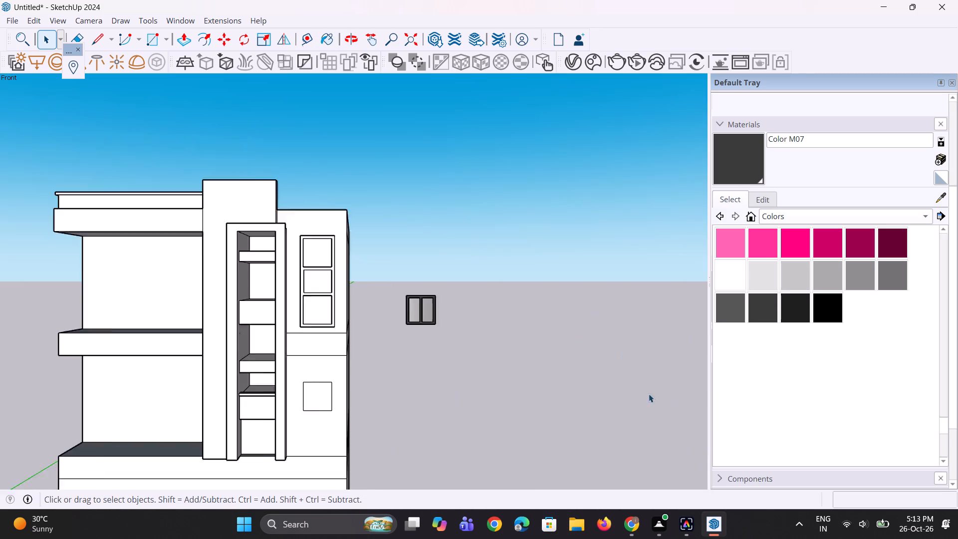
Push the top opening of the raised facade frame inward about 4' 4" and repeat the same depth on the bottom opening.
{"action": "scroll", "coordinate": [649, 394], "scroll_direction": "down", "scroll_amount": 1}
{"action": "middle_click_drag", "start_coordinate": [408, 321], "coordinate": [373, 382]}
{"action": "scroll", "coordinate": [333, 274], "scroll_direction": "up", "scroll_amount": 7}
{"action": "key", "text": "p"}
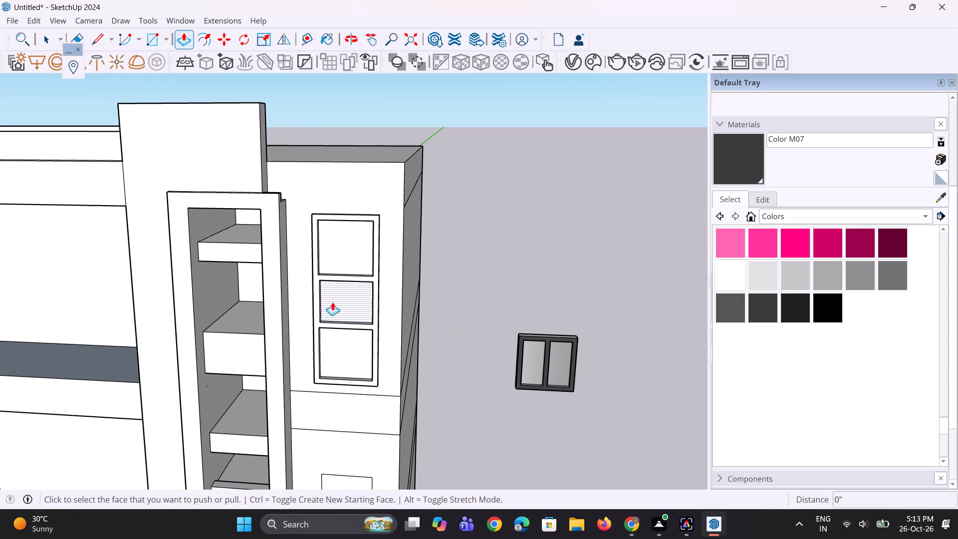
{"action": "left_click", "coordinate": [350, 270]}
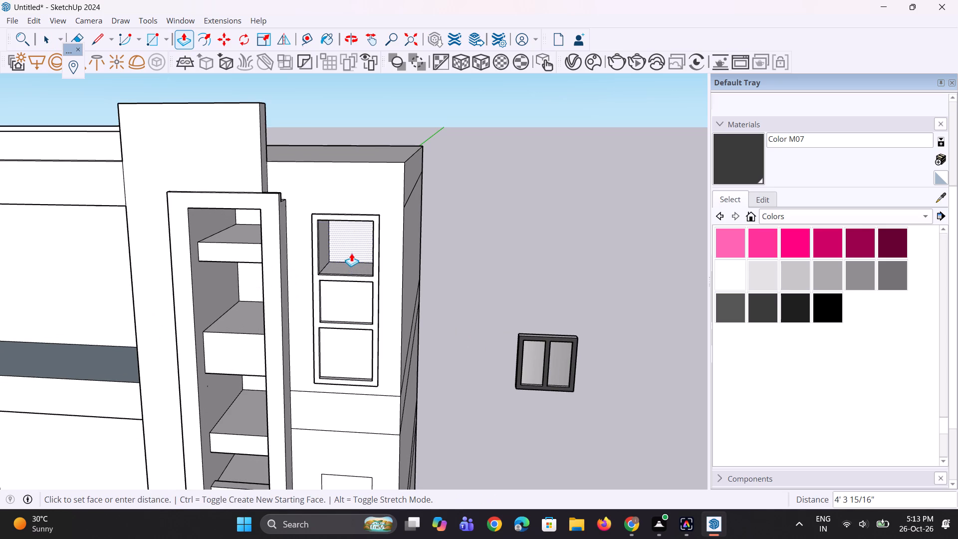
{"action": "left_click", "coordinate": [351, 253]}
{"action": "double_click", "coordinate": [345, 344]}
{"action": "middle_click_drag", "start_coordinate": [363, 345], "coordinate": [390, 344]}
{"action": "key", "text": "space"}
{"action": "key", "text": "space"}
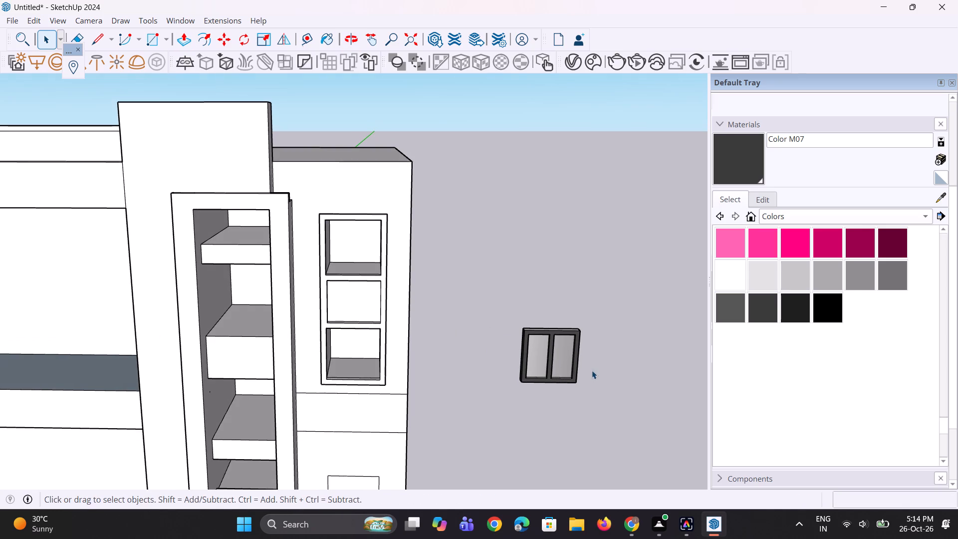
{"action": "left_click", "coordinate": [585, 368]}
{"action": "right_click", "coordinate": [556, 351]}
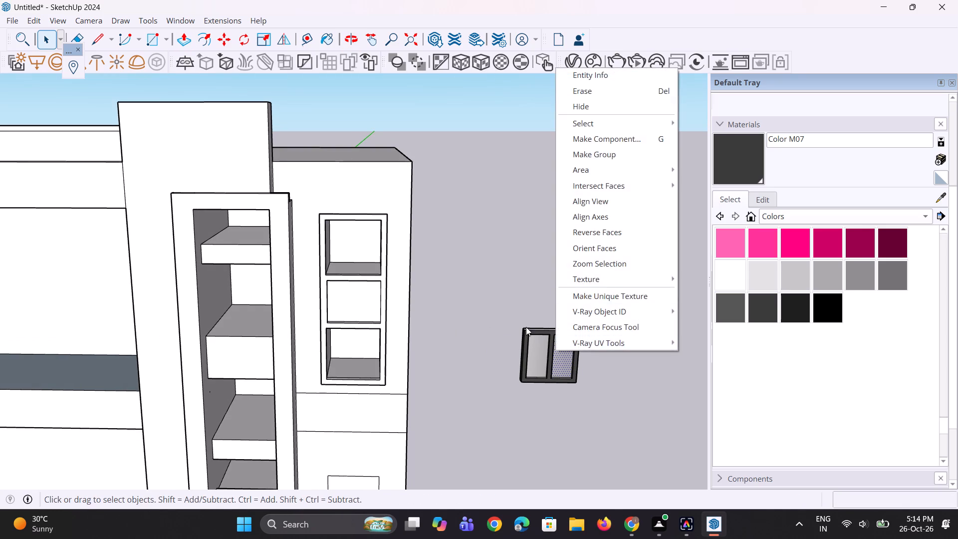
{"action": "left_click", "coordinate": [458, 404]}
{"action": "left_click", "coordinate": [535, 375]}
Paint the top outer side of the detached panel's frame with Color M07.
{"action": "scroll", "coordinate": [543, 365], "scroll_direction": "up", "scroll_amount": 2}
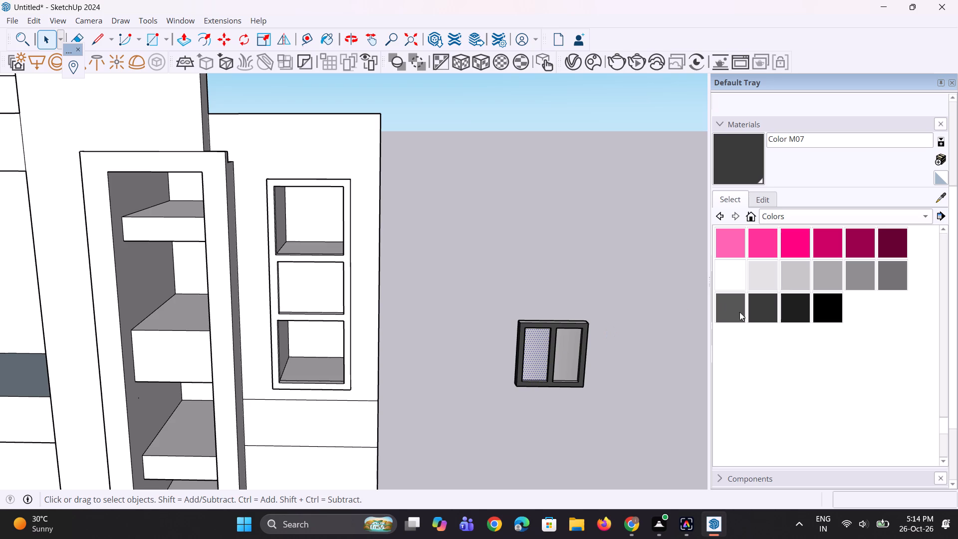
{"action": "scroll", "coordinate": [739, 292], "scroll_direction": "up", "scroll_amount": 2}
{"action": "left_click", "coordinate": [733, 148]}
{"action": "scroll", "coordinate": [567, 322], "scroll_direction": "up", "scroll_amount": 3}
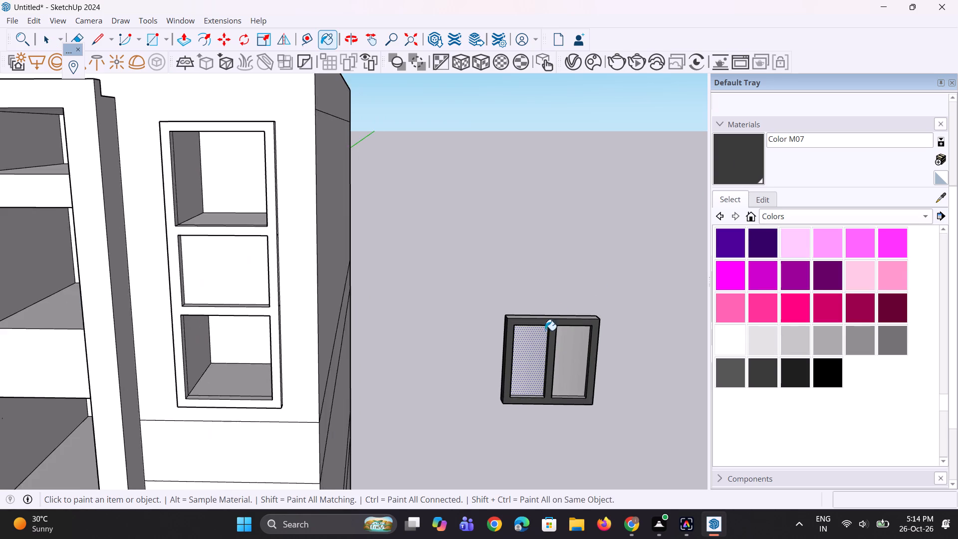
{"action": "scroll", "coordinate": [554, 316], "scroll_direction": "up", "scroll_amount": 4}
{"action": "left_click", "coordinate": [553, 316]}
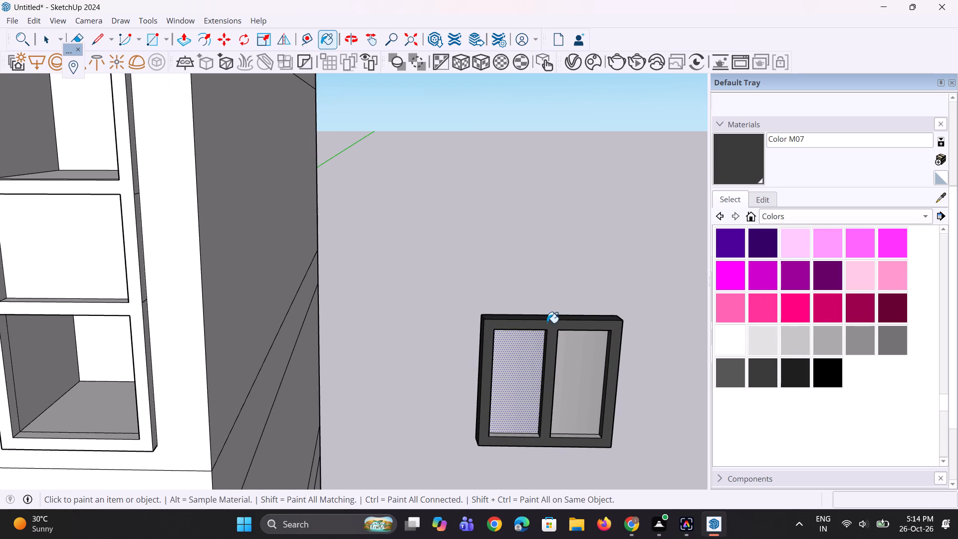
Select the entire detached window panel and make it a group.
{"action": "scroll", "coordinate": [494, 301], "scroll_direction": "down", "scroll_amount": 5}
{"action": "key", "text": "space"}
{"action": "key", "text": "space"}
{"action": "left_click_drag", "start_coordinate": [479, 292], "coordinate": [625, 404]}
{"action": "right_click", "coordinate": [526, 341]}
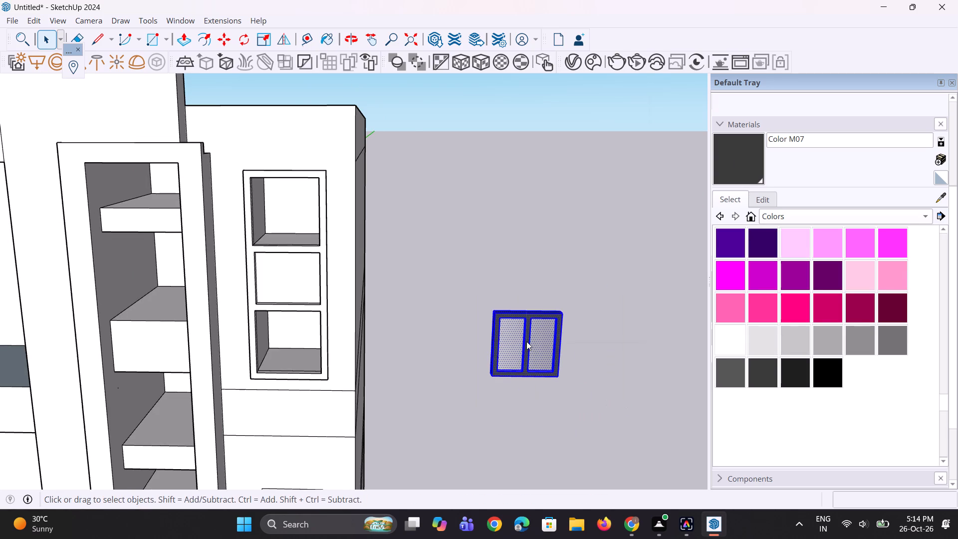
{"action": "left_click", "coordinate": [598, 194]}
Move the window panel group by its lower corner onto the matching corner of the raised facade frame's top opening.
{"action": "scroll", "coordinate": [487, 362], "scroll_direction": "down", "scroll_amount": 3}
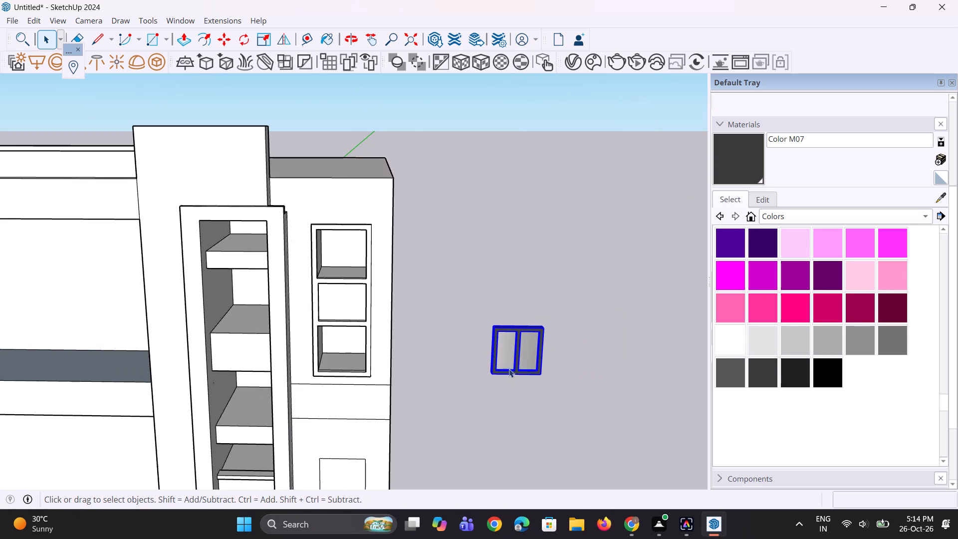
{"action": "scroll", "coordinate": [530, 384], "scroll_direction": "up", "scroll_amount": 2}
{"action": "key", "text": "m"}
{"action": "left_click", "coordinate": [547, 374]}
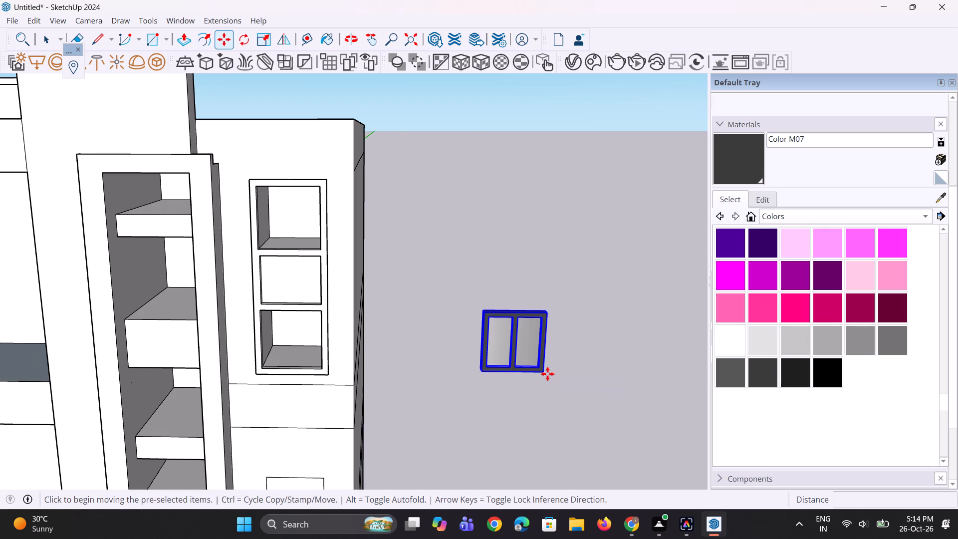
{"action": "scroll", "coordinate": [331, 274], "scroll_direction": "up", "scroll_amount": 2}
{"action": "middle_click_drag", "start_coordinate": [317, 265], "coordinate": [347, 304]}
{"action": "scroll", "coordinate": [321, 265], "scroll_direction": "up", "scroll_amount": 4}
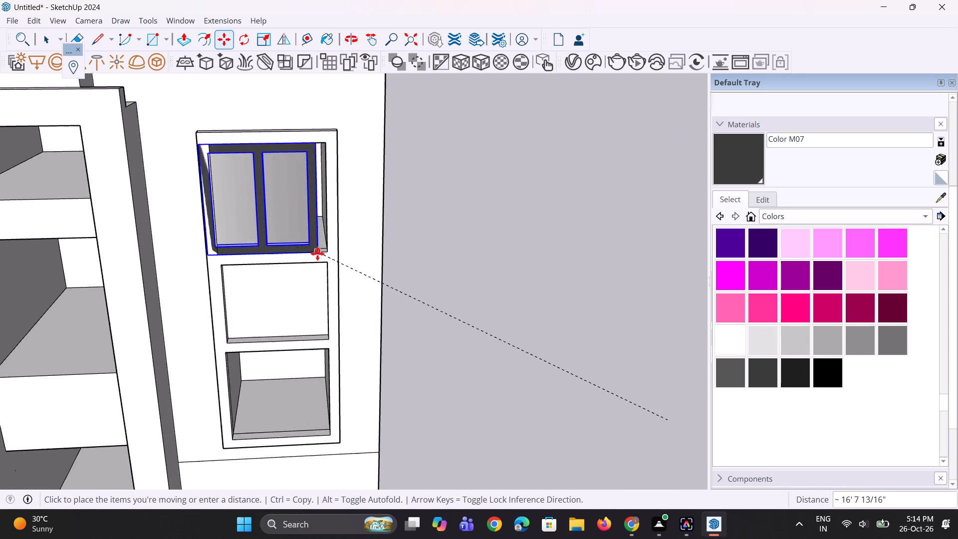
{"action": "left_click", "coordinate": [323, 251]}
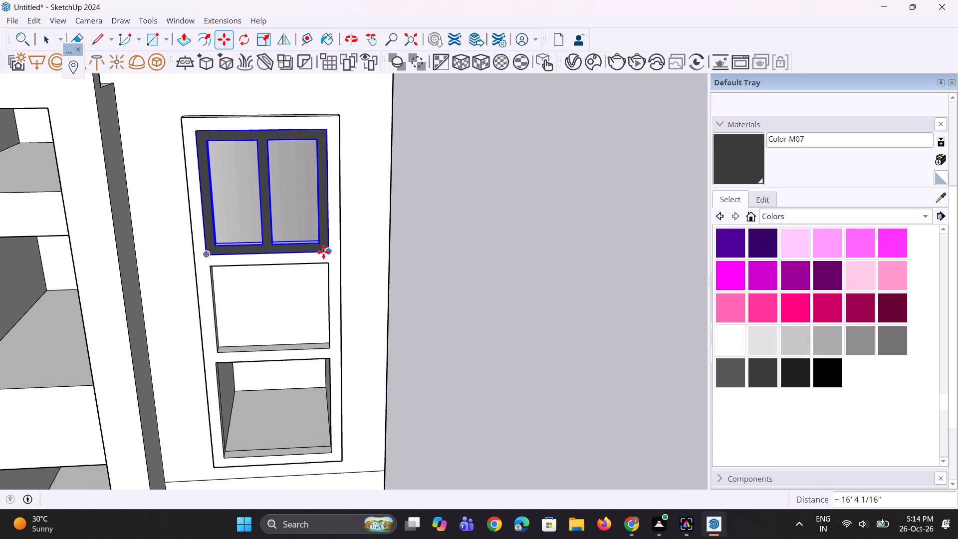
Move the window panel slightly back so it sits recessed inside the top opening.
{"action": "scroll", "coordinate": [297, 258], "scroll_direction": "up", "scroll_amount": 7}
{"action": "middle_click_drag", "start_coordinate": [298, 233], "coordinate": [327, 324]}
{"action": "scroll", "coordinate": [363, 315], "scroll_direction": "up", "scroll_amount": 2}
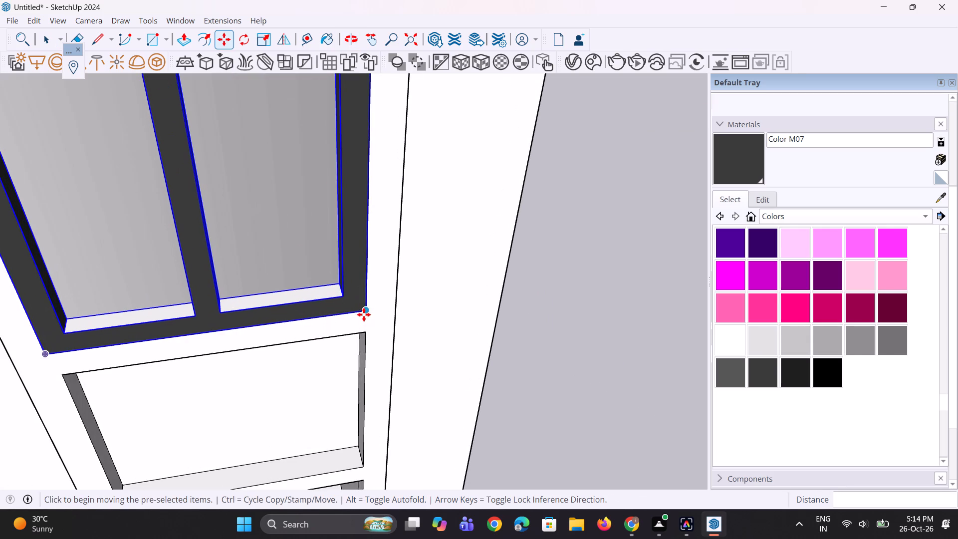
{"action": "left_click", "coordinate": [364, 314]}
{"action": "left_click", "coordinate": [358, 299]}
{"action": "middle_click_drag", "start_coordinate": [346, 333], "coordinate": [350, 278]}
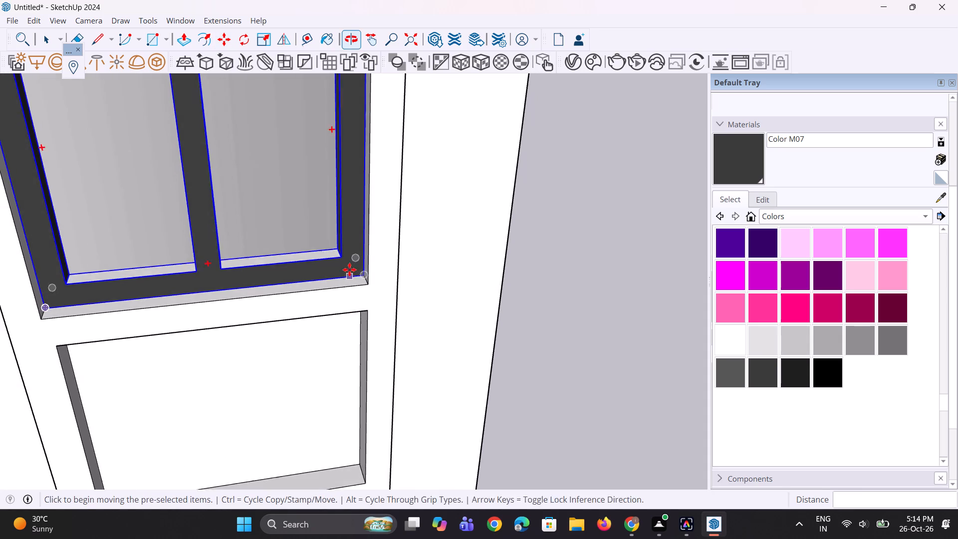
{"action": "scroll", "coordinate": [373, 237], "scroll_direction": "down", "scroll_amount": 11}
{"action": "middle_click_drag", "start_coordinate": [323, 259], "coordinate": [313, 216]}
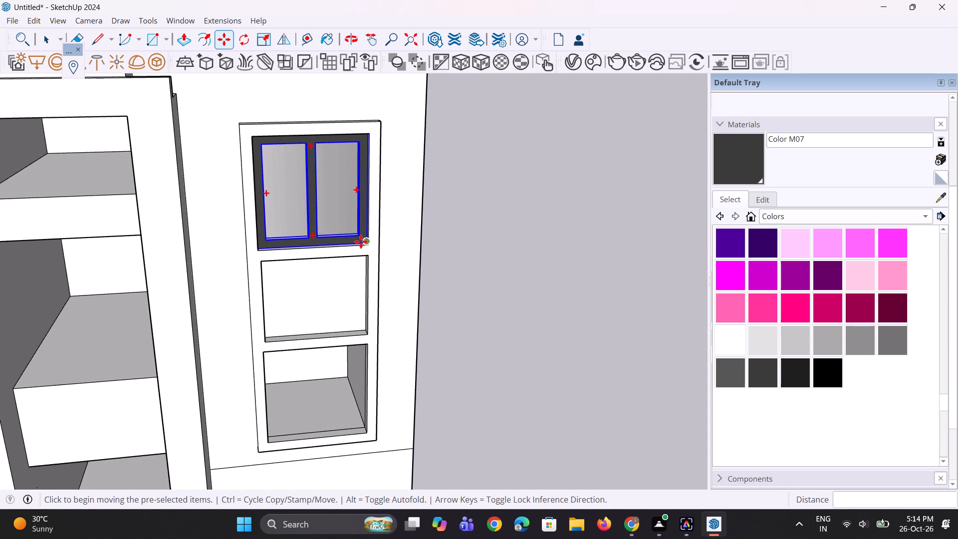
Copy the window panel 7' 10 3/4" straight down into the bottom opening of the raised facade frame.
{"action": "key", "text": "m"}
{"action": "left_click", "coordinate": [372, 246]}
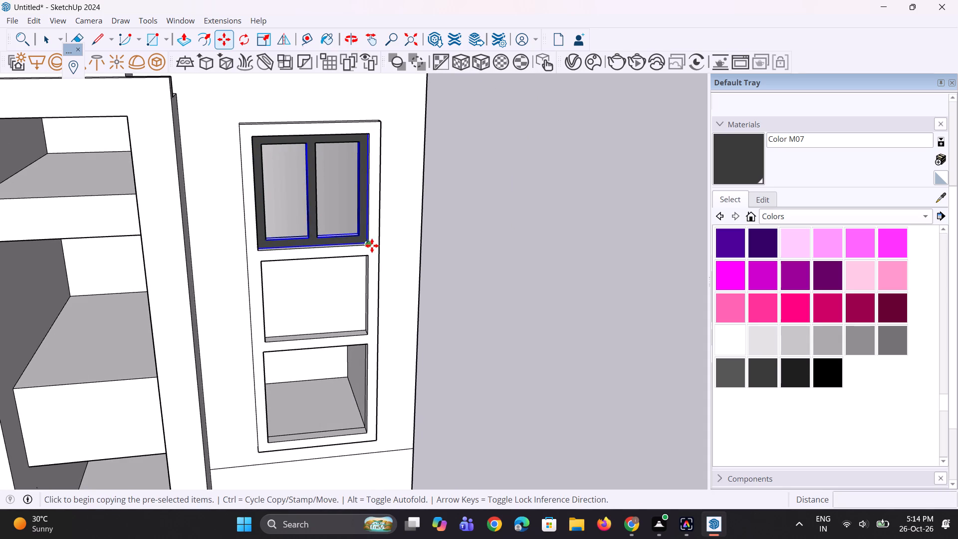
{"action": "scroll", "coordinate": [348, 398], "scroll_direction": "up", "scroll_amount": 4}
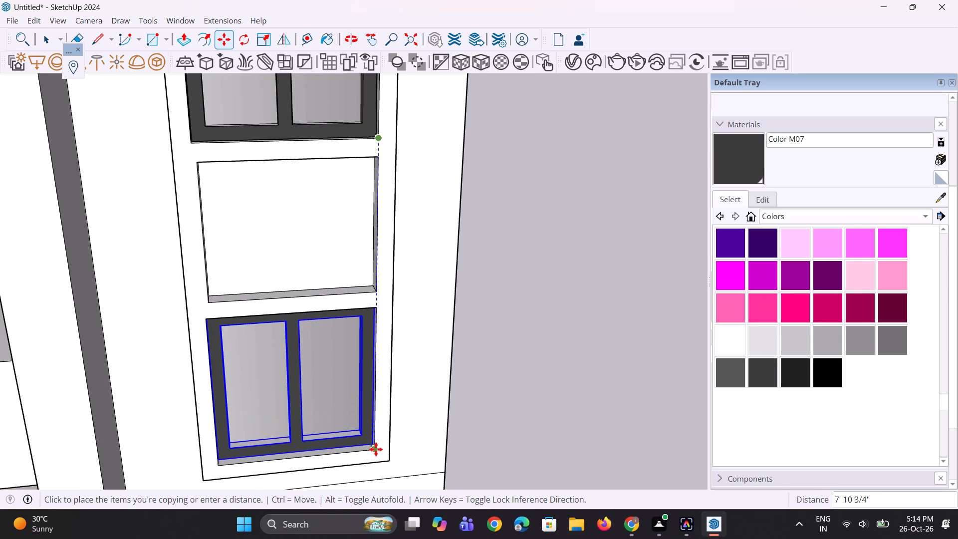
{"action": "left_click", "coordinate": [376, 449]}
{"action": "key", "text": "space"}
{"action": "key", "text": "space"}
{"action": "left_click", "coordinate": [540, 388]}
{"action": "scroll", "coordinate": [407, 310], "scroll_direction": "down", "scroll_amount": 6}
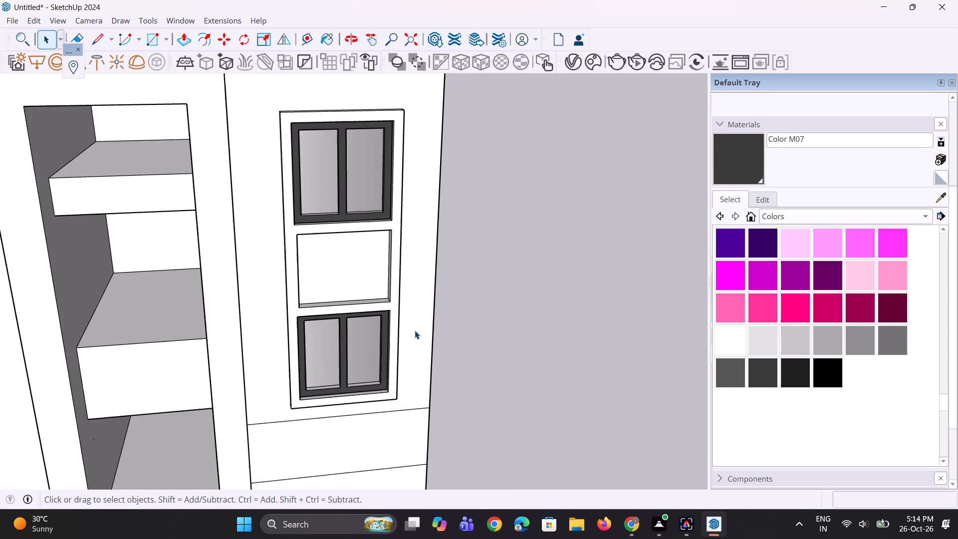
Push the middle storey's square window face inward by the same depth as the upper openings.
{"action": "middle_click_drag", "start_coordinate": [412, 349], "coordinate": [372, 284]}
{"action": "scroll", "coordinate": [372, 276], "scroll_direction": "down", "scroll_amount": 6}
{"action": "scroll", "coordinate": [374, 320], "scroll_direction": "up", "scroll_amount": 1}
{"action": "middle_click_drag", "start_coordinate": [369, 320], "coordinate": [326, 310]}
{"action": "scroll", "coordinate": [374, 274], "scroll_direction": "down", "scroll_amount": 9}
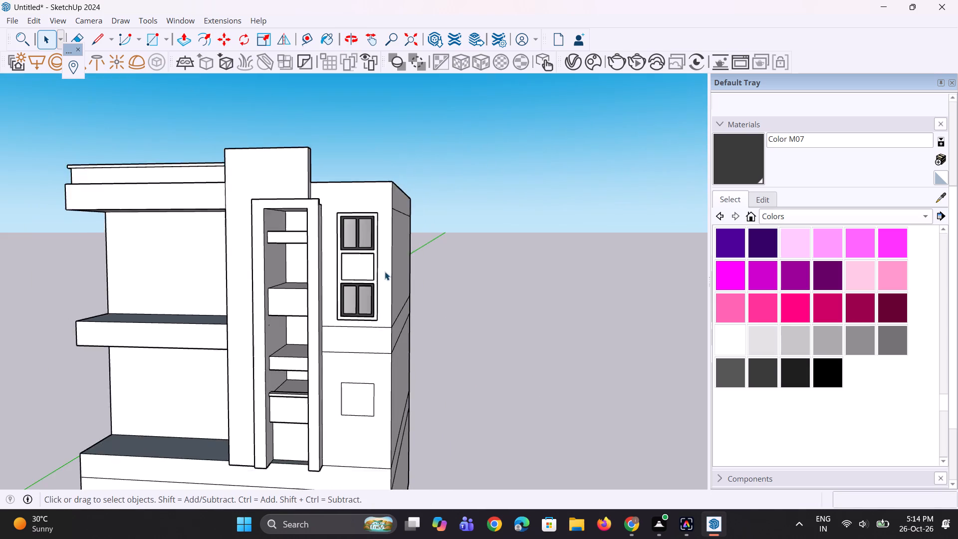
{"action": "scroll", "coordinate": [385, 271], "scroll_direction": "down", "scroll_amount": 2}
{"action": "middle_click_drag", "start_coordinate": [363, 315], "coordinate": [373, 350]}
{"action": "scroll", "coordinate": [368, 358], "scroll_direction": "up", "scroll_amount": 6}
{"action": "key", "text": "p"}
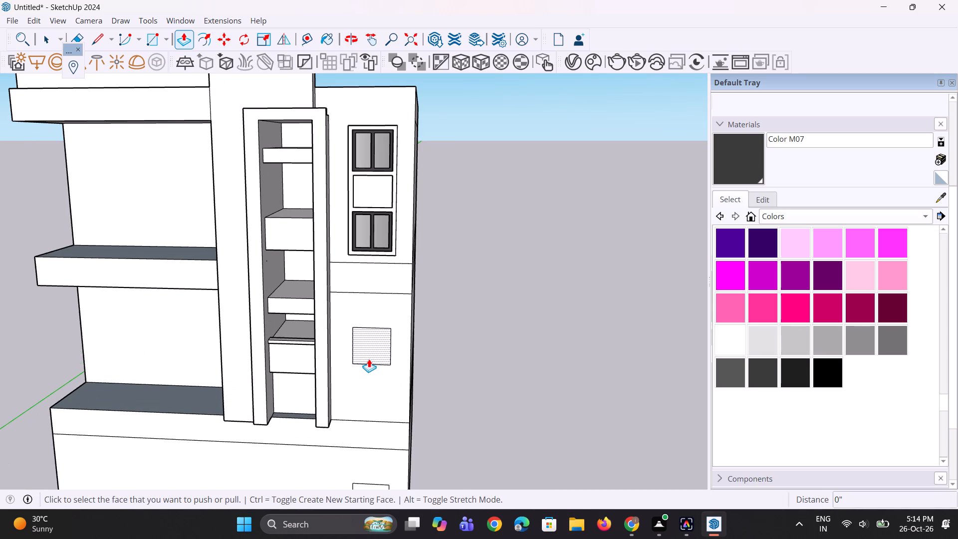
{"action": "double_click", "coordinate": [369, 359]}
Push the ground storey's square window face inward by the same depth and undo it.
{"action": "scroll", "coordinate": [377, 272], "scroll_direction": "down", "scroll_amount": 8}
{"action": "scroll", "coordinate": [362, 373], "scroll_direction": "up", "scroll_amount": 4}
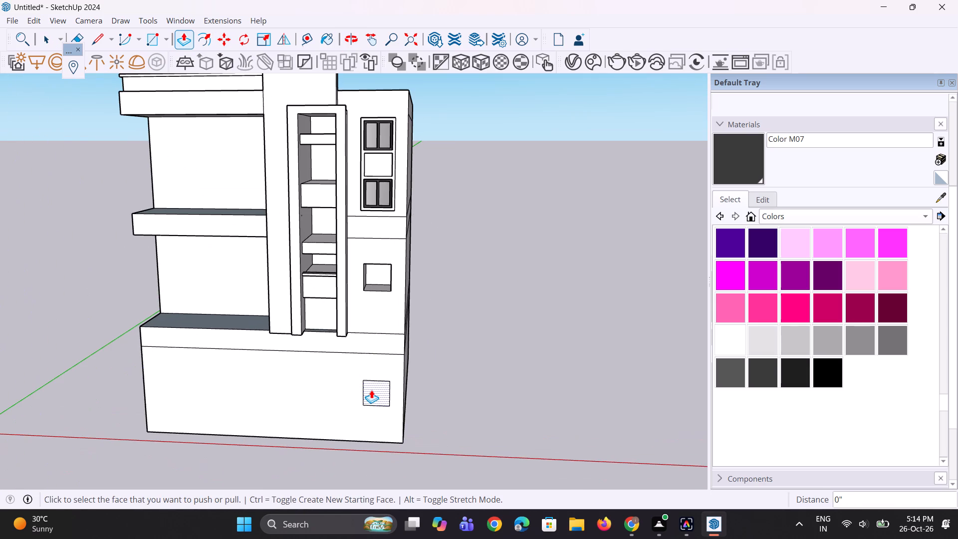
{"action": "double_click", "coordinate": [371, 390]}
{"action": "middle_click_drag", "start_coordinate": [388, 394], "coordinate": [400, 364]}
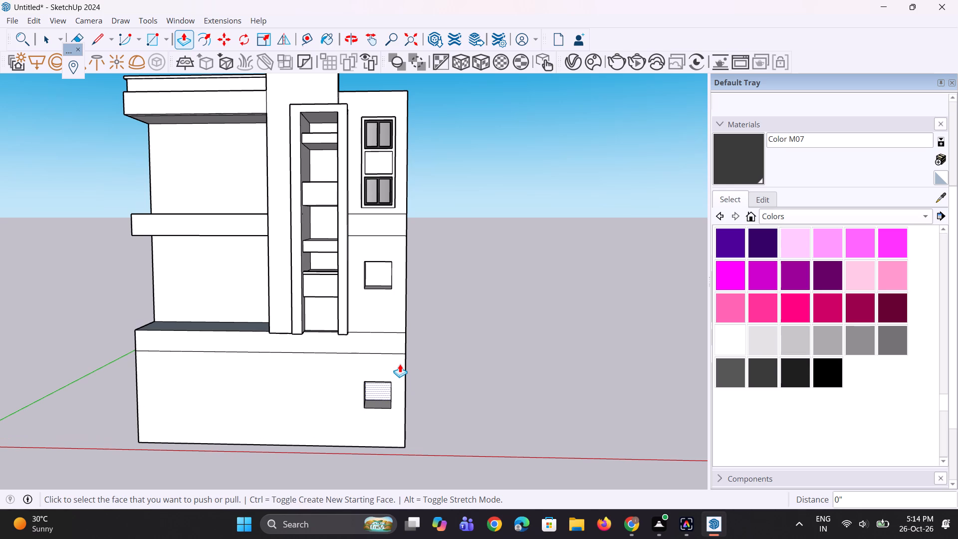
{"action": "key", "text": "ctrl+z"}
Copy the lower window panel about 12' 1/4" down into the middle storey's square opening, aligning their lower corners.
{"action": "scroll", "coordinate": [372, 394], "scroll_direction": "up", "scroll_amount": 2}
{"action": "middle_click_drag", "start_coordinate": [370, 399], "coordinate": [394, 413]}
{"action": "key", "text": "space"}
{"action": "key", "text": "space"}
{"action": "scroll", "coordinate": [363, 439], "scroll_direction": "down", "scroll_amount": 6}
{"action": "middle_click_drag", "start_coordinate": [368, 367], "coordinate": [366, 327]}
{"action": "scroll", "coordinate": [374, 293], "scroll_direction": "up", "scroll_amount": 3}
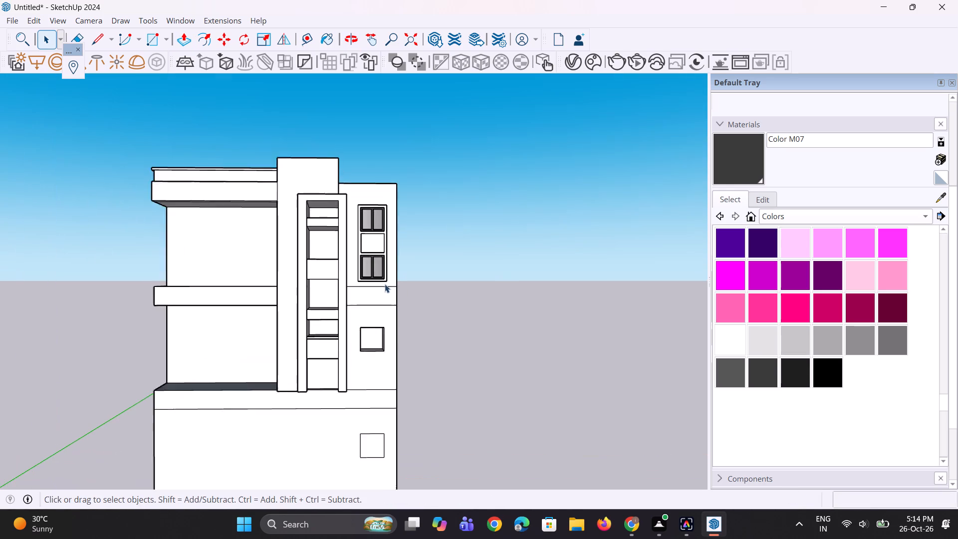
{"action": "left_click", "coordinate": [375, 272]}
{"action": "scroll", "coordinate": [404, 298], "scroll_direction": "up", "scroll_amount": 9}
{"action": "key", "text": "m"}
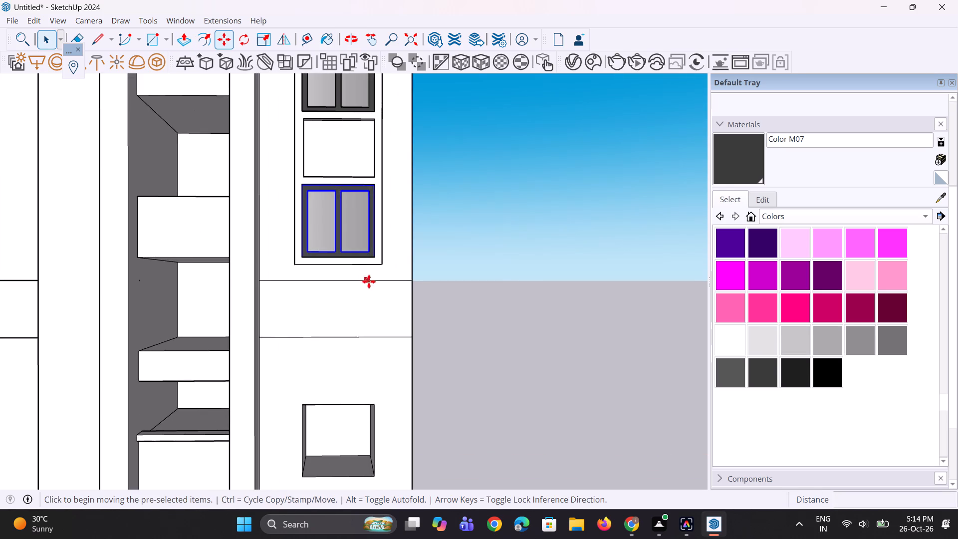
{"action": "scroll", "coordinate": [373, 271], "scroll_direction": "up", "scroll_amount": 2}
{"action": "left_click", "coordinate": [373, 258]}
{"action": "scroll", "coordinate": [385, 322], "scroll_direction": "down", "scroll_amount": 5}
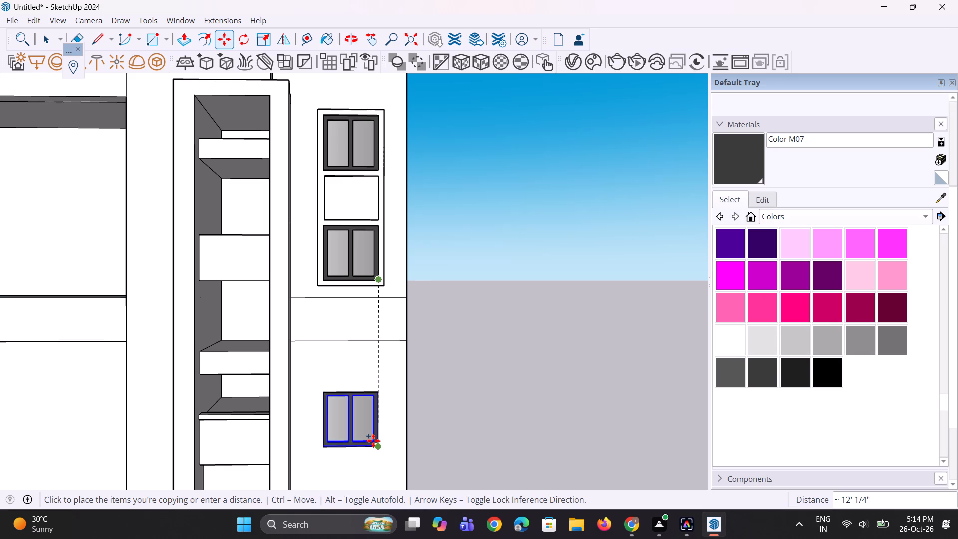
{"action": "scroll", "coordinate": [373, 441], "scroll_direction": "up", "scroll_amount": 4}
{"action": "left_click", "coordinate": [373, 441]}
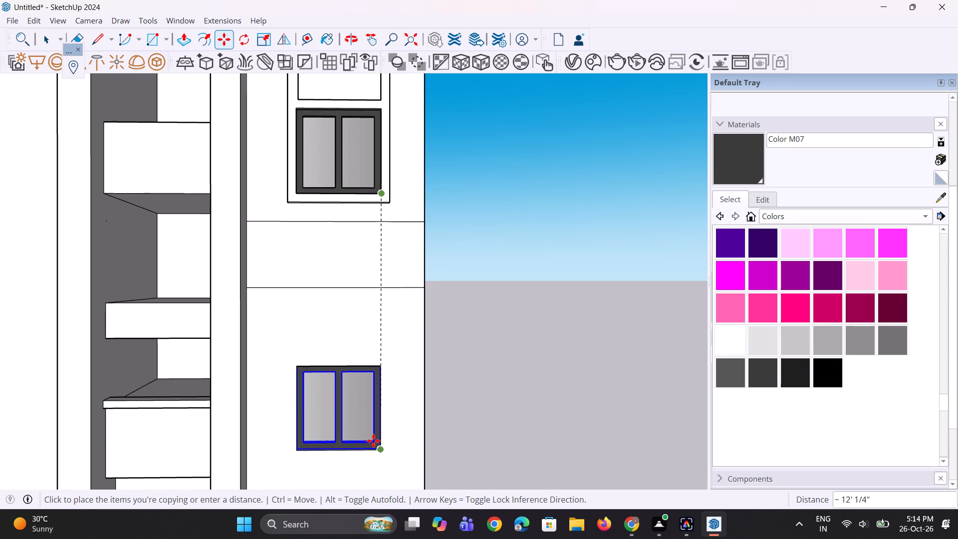
Clear the selection and examine the whole facade with its fitted window panels from several angles and distances.
{"action": "key", "text": "space"}
{"action": "key", "text": "space"}
{"action": "left_click", "coordinate": [465, 423]}
{"action": "scroll", "coordinate": [395, 432], "scroll_direction": "down", "scroll_amount": 5}
{"action": "middle_click_drag", "start_coordinate": [391, 429], "coordinate": [373, 423]}
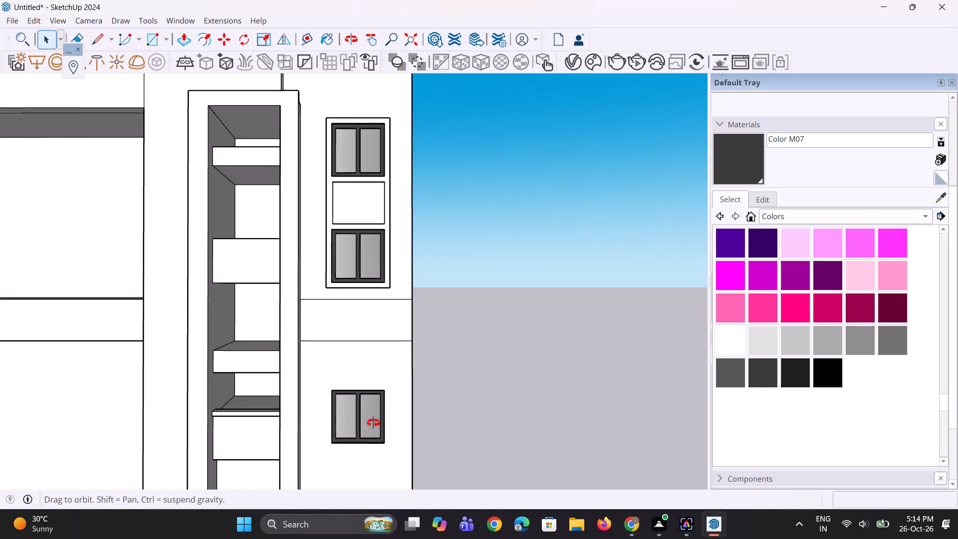
{"action": "middle_click_drag", "start_coordinate": [373, 423], "coordinate": [373, 423]}
{"action": "scroll", "coordinate": [372, 422], "scroll_direction": "down", "scroll_amount": 6}
{"action": "middle_click_drag", "start_coordinate": [349, 371], "coordinate": [363, 318]}
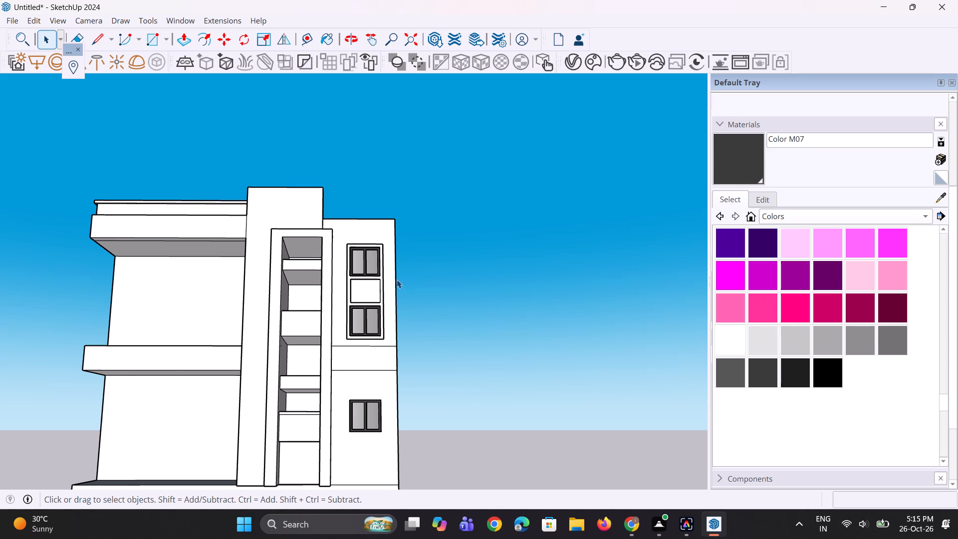
{"action": "scroll", "coordinate": [381, 294], "scroll_direction": "down", "scroll_amount": 2}
{"action": "middle_click", "coordinate": [383, 309]}
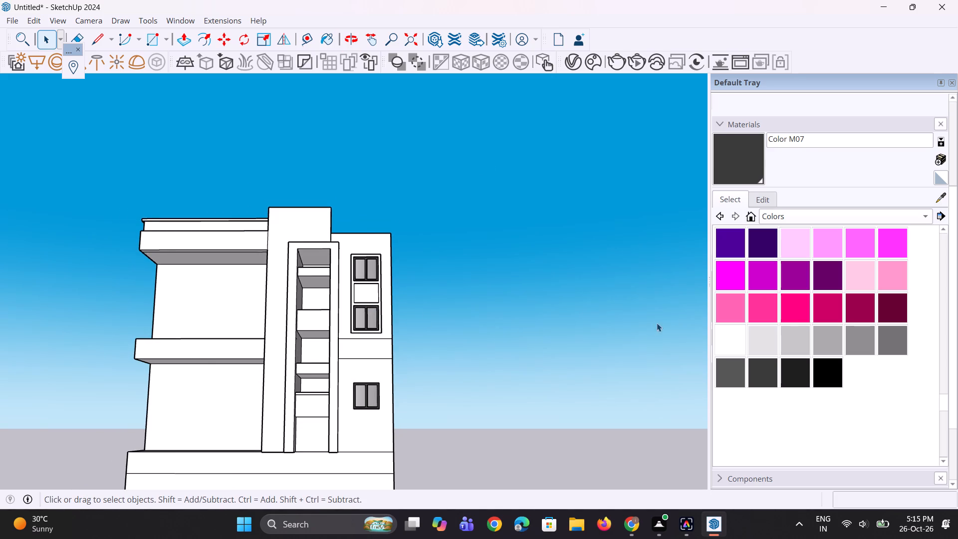
{"action": "scroll", "coordinate": [628, 356], "scroll_direction": "down", "scroll_amount": 2}
{"action": "middle_click_drag", "start_coordinate": [494, 295], "coordinate": [491, 319]}
{"action": "scroll", "coordinate": [328, 331], "scroll_direction": "up", "scroll_amount": 3}
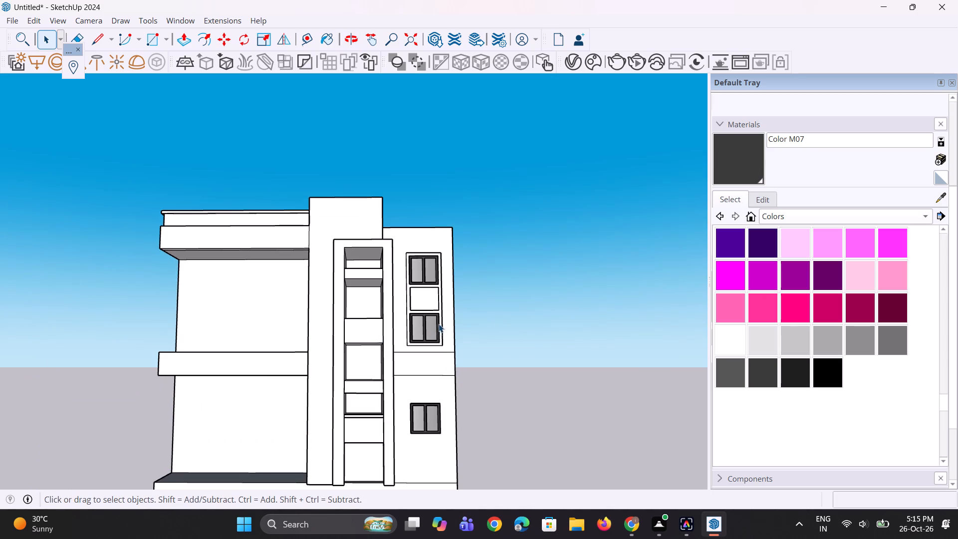
{"action": "middle_click_drag", "start_coordinate": [444, 319], "coordinate": [460, 356]}
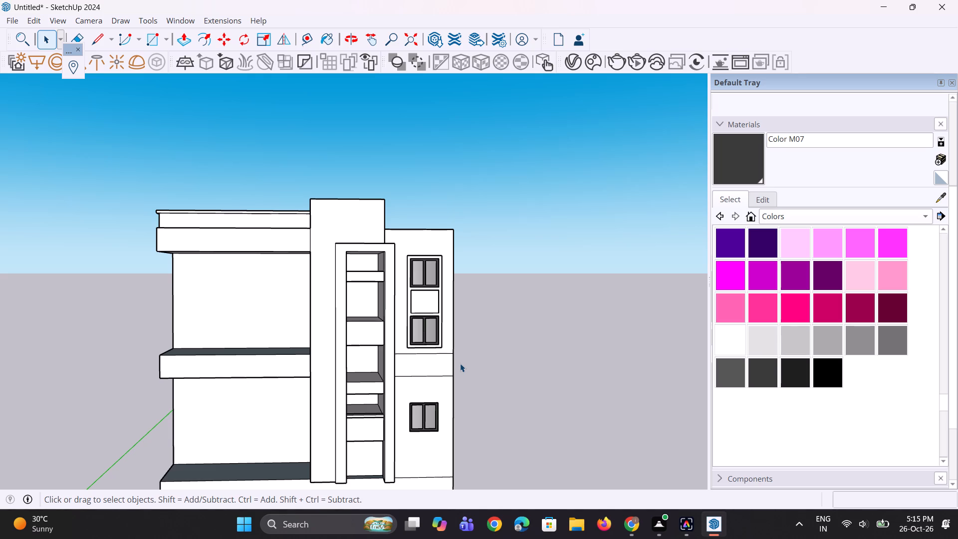
{"action": "scroll", "coordinate": [286, 416], "scroll_direction": "down", "scroll_amount": 2}
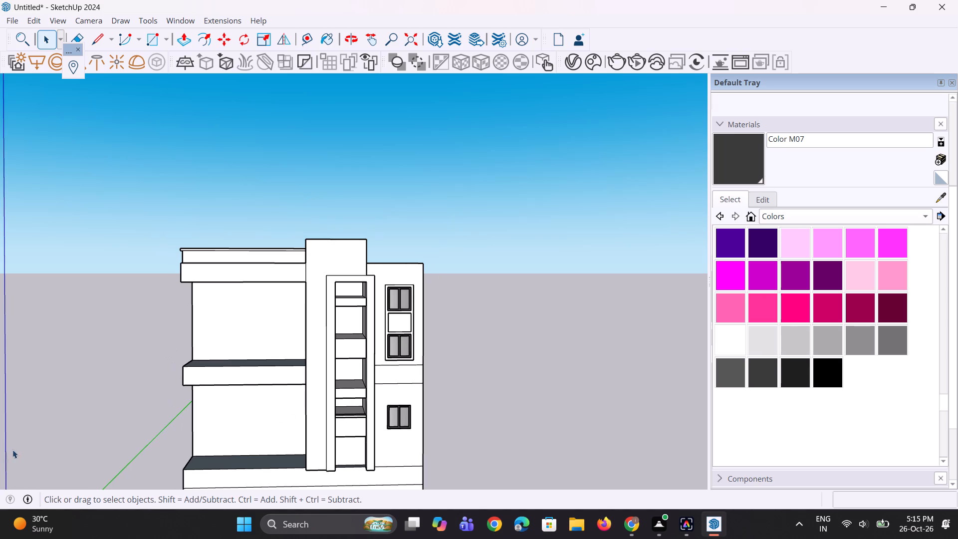
Copy the top inner edge of the blank recess between the two upper windows down 4 3/8".
{"action": "scroll", "coordinate": [643, 409], "scroll_direction": "up", "scroll_amount": 1}
{"action": "scroll", "coordinate": [469, 344], "scroll_direction": "up", "scroll_amount": 3}
{"action": "scroll", "coordinate": [332, 301], "scroll_direction": "up", "scroll_amount": 4}
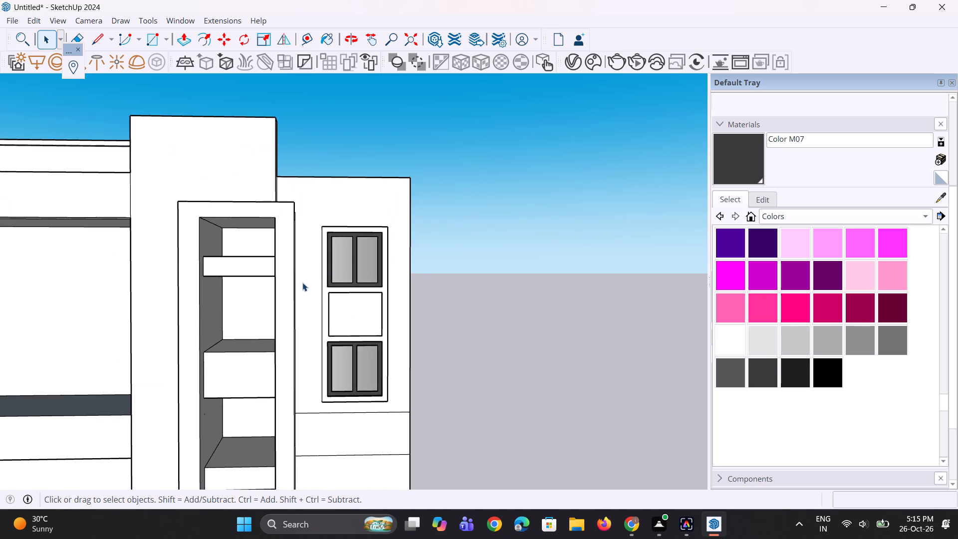
{"action": "scroll", "coordinate": [302, 282], "scroll_direction": "up", "scroll_amount": 2}
{"action": "scroll", "coordinate": [357, 306], "scroll_direction": "up", "scroll_amount": 1}
{"action": "middle_click_drag", "start_coordinate": [359, 305], "coordinate": [344, 323]}
{"action": "scroll", "coordinate": [347, 308], "scroll_direction": "up", "scroll_amount": 8}
{"action": "middle_click_drag", "start_coordinate": [351, 306], "coordinate": [291, 262]}
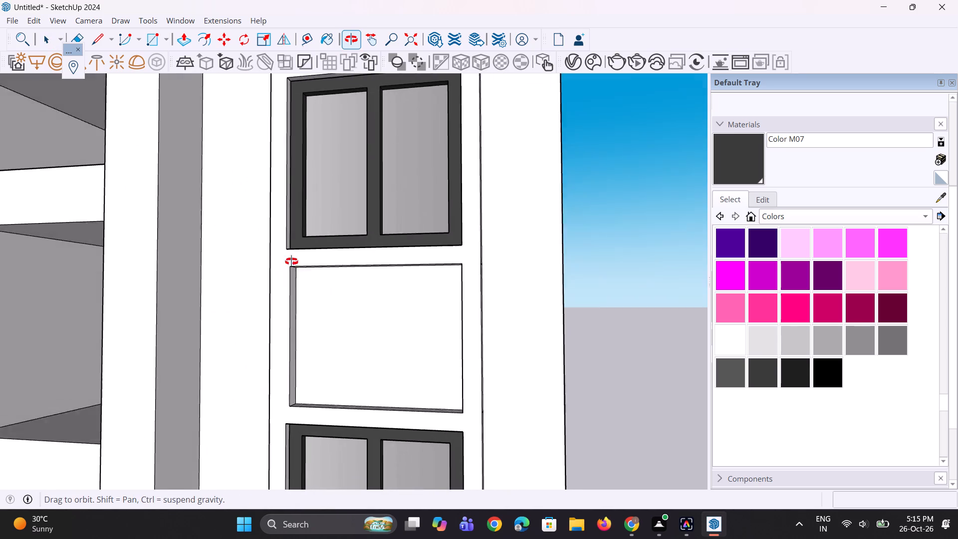
{"action": "middle_click_drag", "start_coordinate": [291, 262], "coordinate": [311, 235]}
{"action": "scroll", "coordinate": [331, 284], "scroll_direction": "up", "scroll_amount": 3}
{"action": "left_click", "coordinate": [364, 250]}
{"action": "scroll", "coordinate": [259, 311], "scroll_direction": "up", "scroll_amount": 1}
{"action": "middle_click_drag", "start_coordinate": [268, 308], "coordinate": [278, 293]}
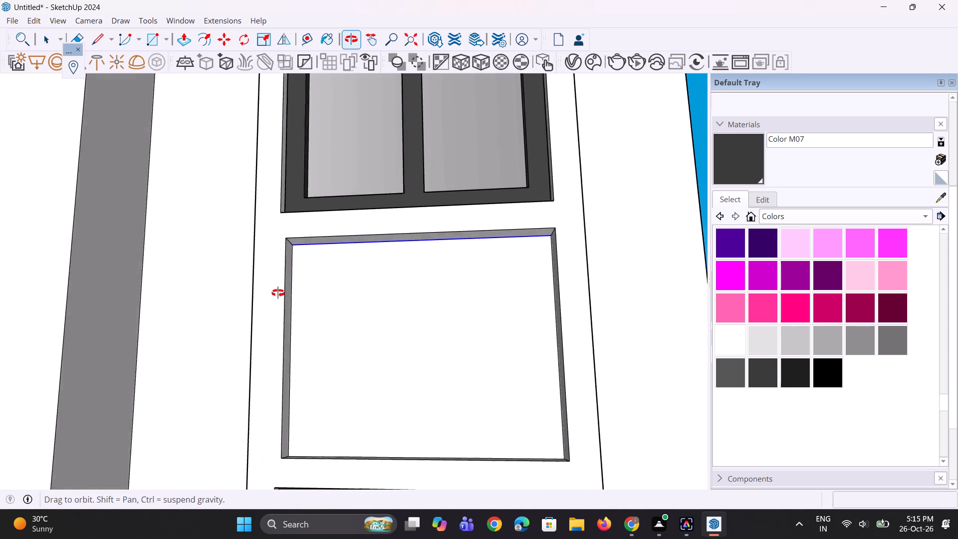
{"action": "middle_click_drag", "start_coordinate": [278, 293], "coordinate": [283, 269]}
{"action": "scroll", "coordinate": [281, 259], "scroll_direction": "up", "scroll_amount": 3}
{"action": "key", "text": "m"}
{"action": "scroll", "coordinate": [342, 235], "scroll_direction": "up", "scroll_amount": 3}
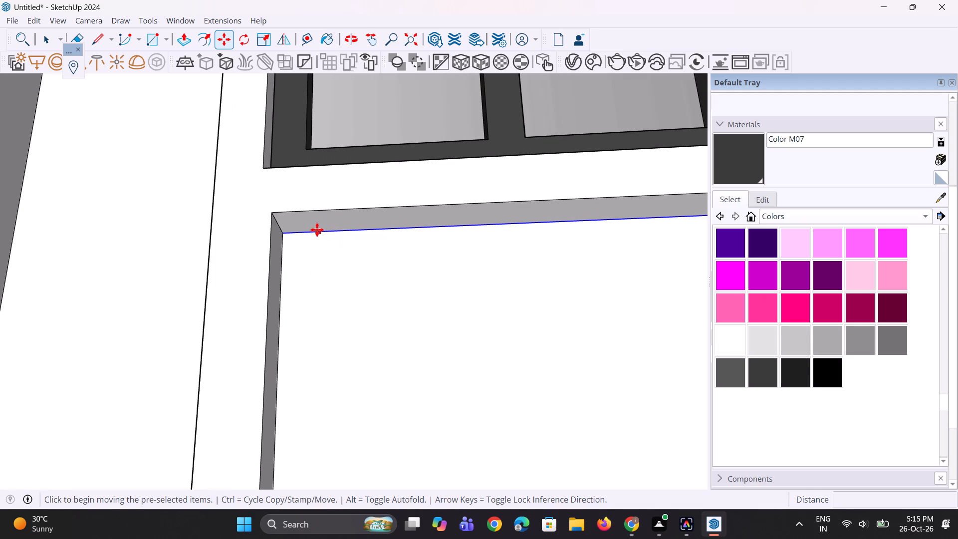
{"action": "left_click", "coordinate": [281, 231]}
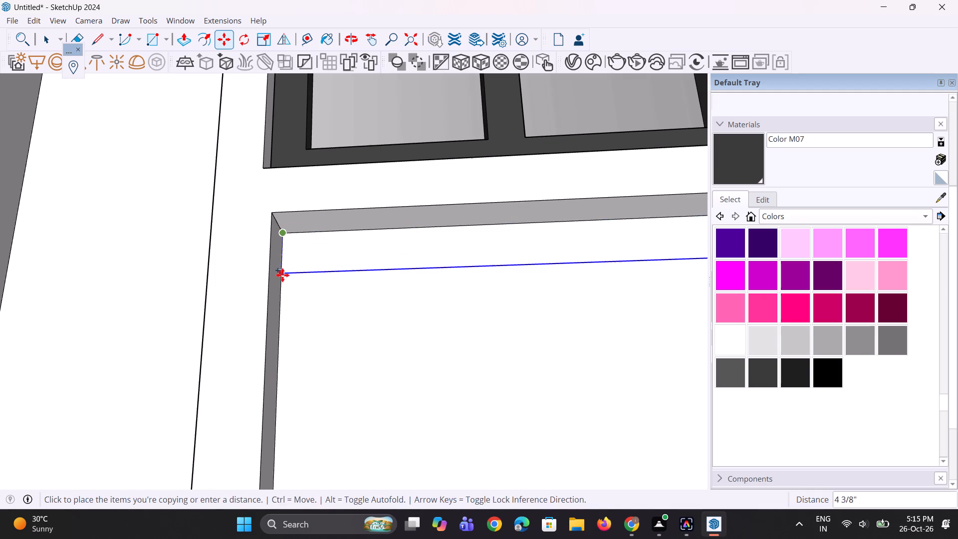
{"action": "left_click", "coordinate": [284, 271]}
{"action": "scroll", "coordinate": [275, 266], "scroll_direction": "down", "scroll_amount": 10}
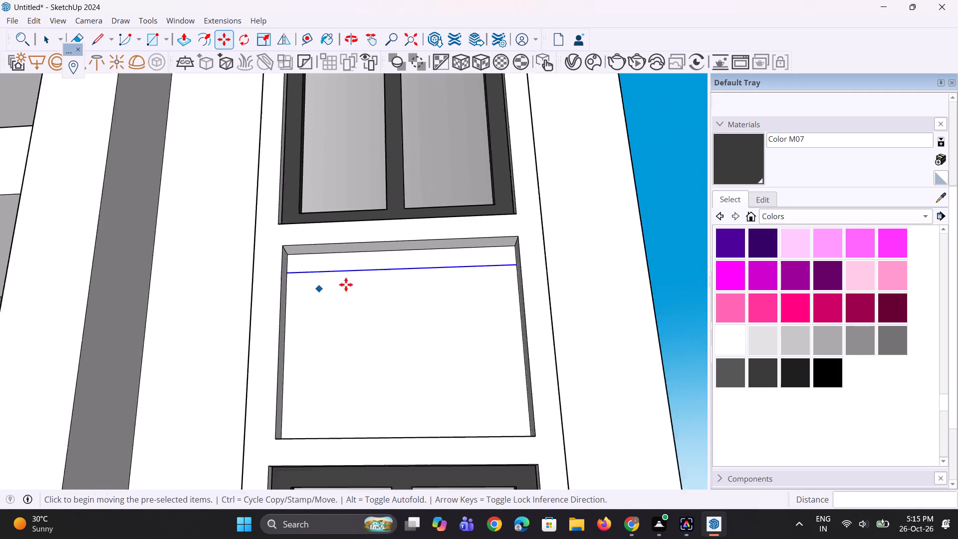
Push/Pull the narrow strip at the top of the blank recess outward by about 2 9/16".
{"action": "middle_click_drag", "start_coordinate": [377, 278], "coordinate": [348, 352]}
{"action": "key", "text": "space"}
{"action": "scroll", "coordinate": [376, 329], "scroll_direction": "up", "scroll_amount": 4}
{"action": "key", "text": "space"}
{"action": "middle_click_drag", "start_coordinate": [406, 298], "coordinate": [343, 324]}
{"action": "scroll", "coordinate": [387, 294], "scroll_direction": "up", "scroll_amount": 2}
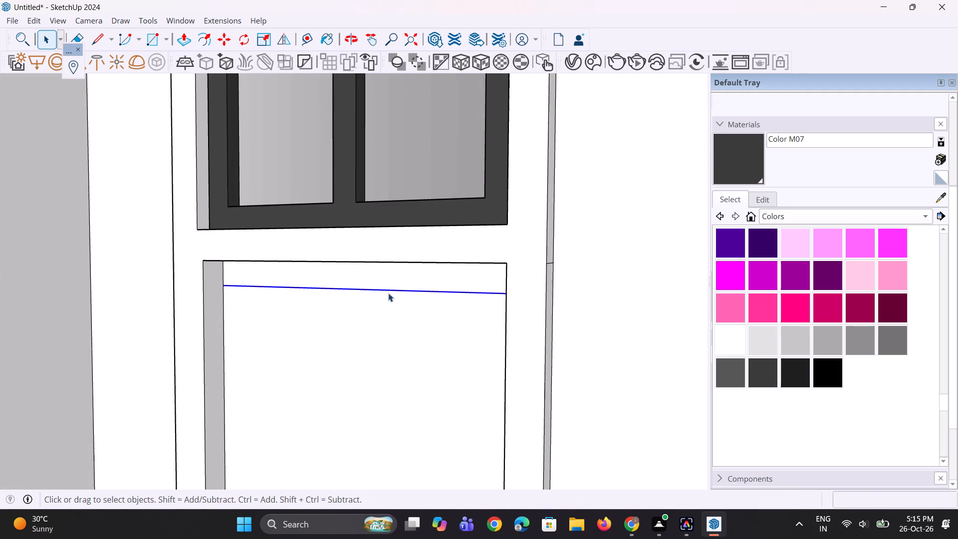
{"action": "key", "text": "p"}
{"action": "left_click", "coordinate": [399, 278]}
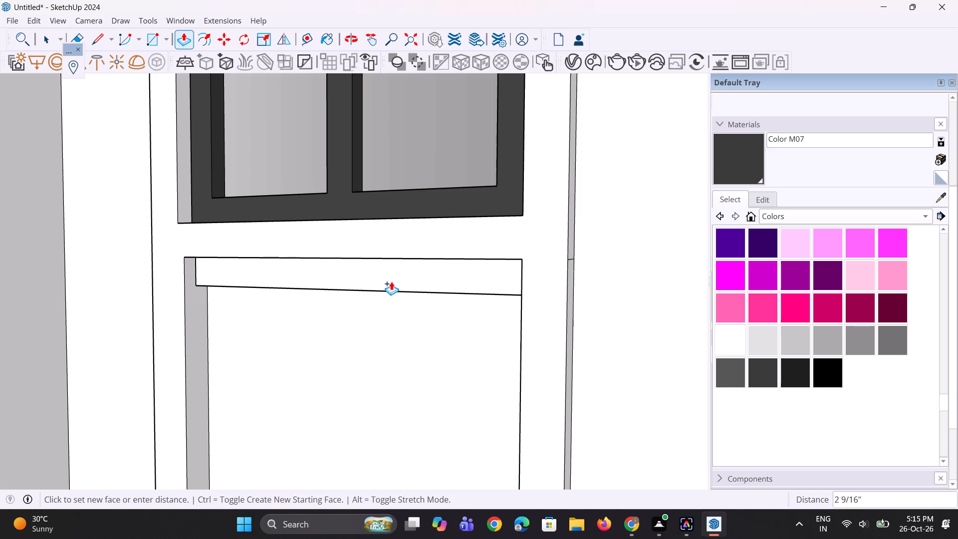
{"action": "left_click", "coordinate": [391, 281]}
{"action": "middle_click_drag", "start_coordinate": [351, 319], "coordinate": [424, 214]}
{"action": "scroll", "coordinate": [345, 316], "scroll_direction": "down", "scroll_amount": 4}
{"action": "middle_click_drag", "start_coordinate": [346, 304], "coordinate": [354, 282]}
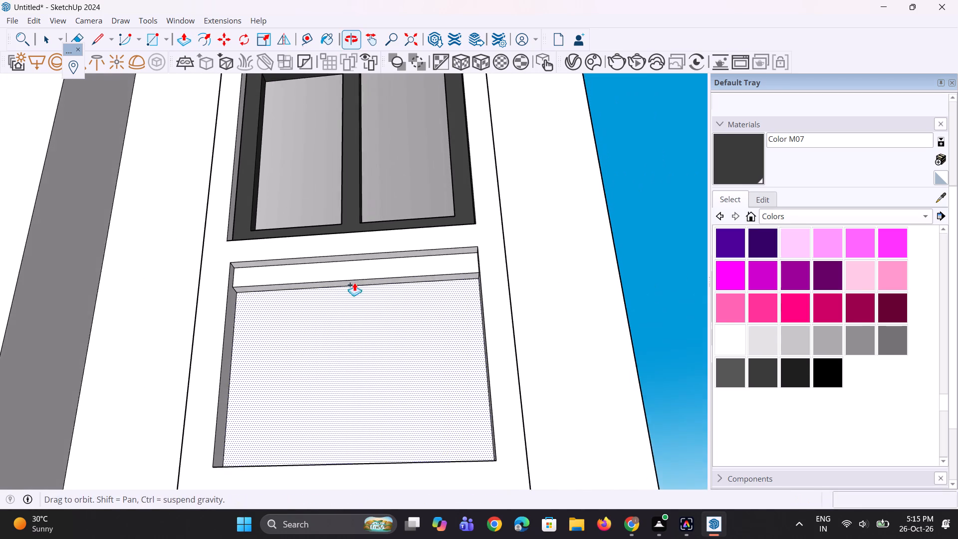
Group the front and underside faces of the raised strip as a single slat.
{"action": "key", "text": "space"}
{"action": "key", "text": "space"}
{"action": "scroll", "coordinate": [262, 282], "scroll_direction": "up", "scroll_amount": 2}
{"action": "key", "text": "space"}
{"action": "scroll", "coordinate": [269, 286], "scroll_direction": "up", "scroll_amount": 2}
{"action": "left_click", "coordinate": [279, 290]}
{"action": "scroll", "coordinate": [298, 278], "scroll_direction": "up", "scroll_amount": 3}
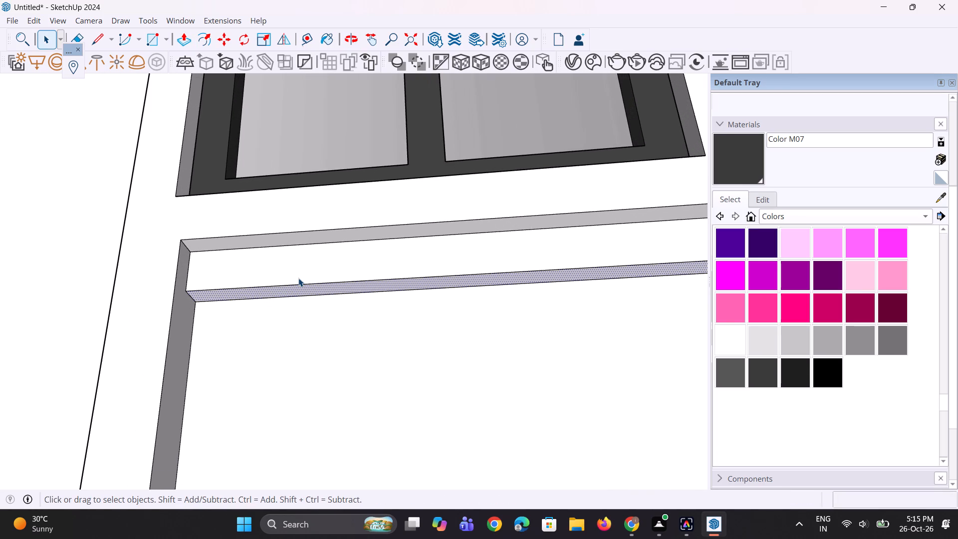
{"action": "left_click", "coordinate": [298, 278], "text": "ctrl"}
{"action": "right_click", "coordinate": [291, 280]}
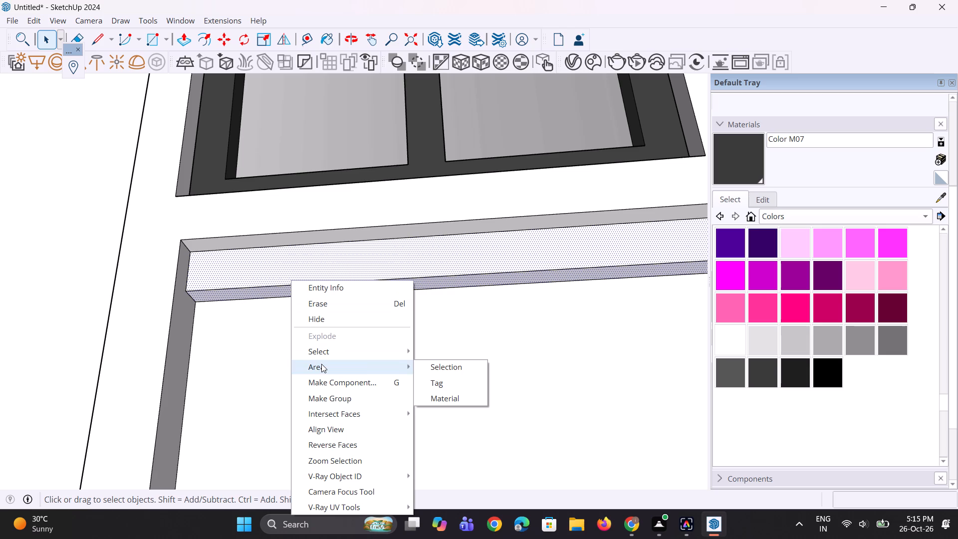
{"action": "left_click", "coordinate": [326, 400]}
{"action": "scroll", "coordinate": [280, 317], "scroll_direction": "down", "scroll_amount": 4}
{"action": "middle_click_drag", "start_coordinate": [318, 348], "coordinate": [339, 405]}
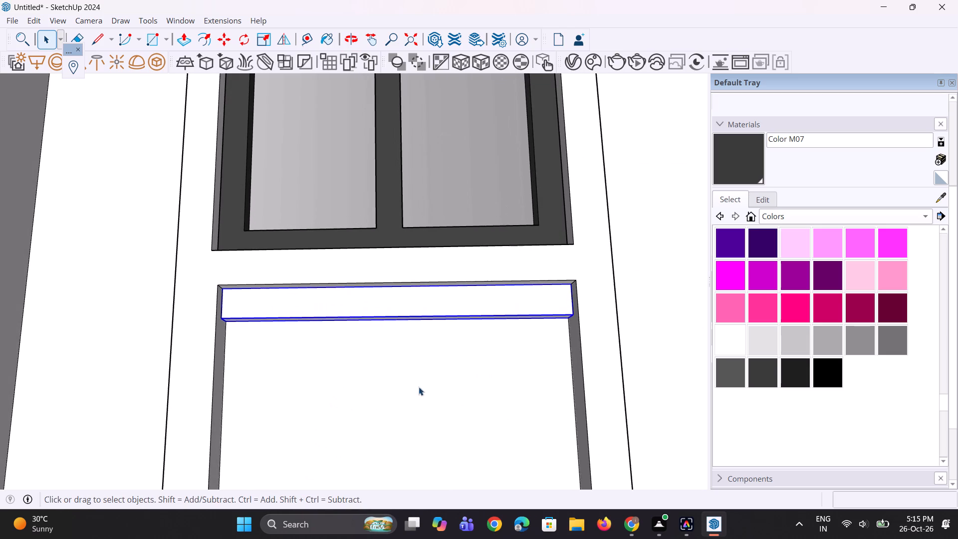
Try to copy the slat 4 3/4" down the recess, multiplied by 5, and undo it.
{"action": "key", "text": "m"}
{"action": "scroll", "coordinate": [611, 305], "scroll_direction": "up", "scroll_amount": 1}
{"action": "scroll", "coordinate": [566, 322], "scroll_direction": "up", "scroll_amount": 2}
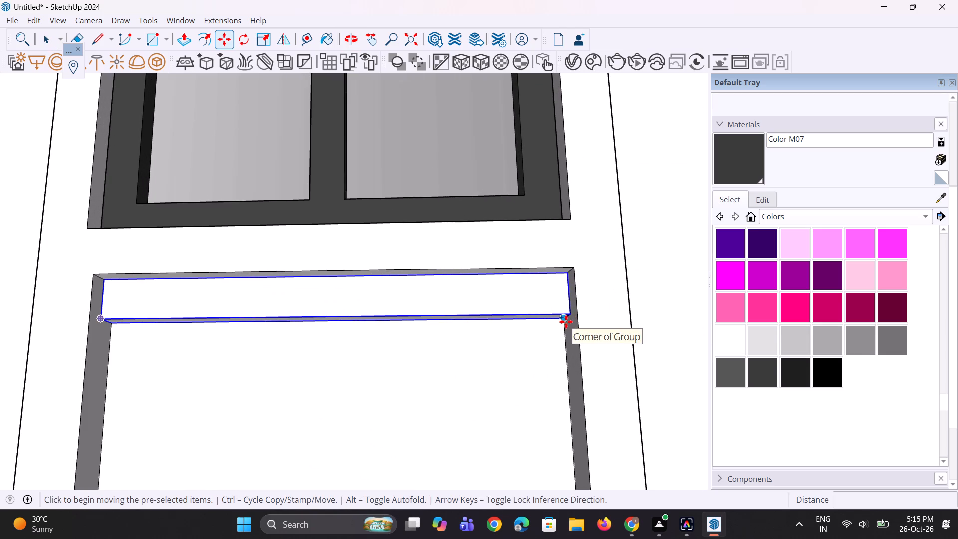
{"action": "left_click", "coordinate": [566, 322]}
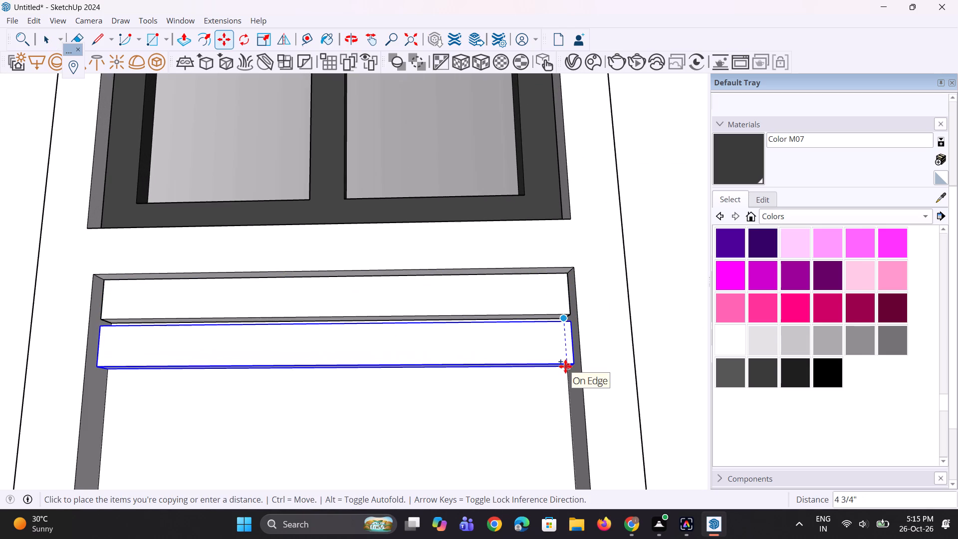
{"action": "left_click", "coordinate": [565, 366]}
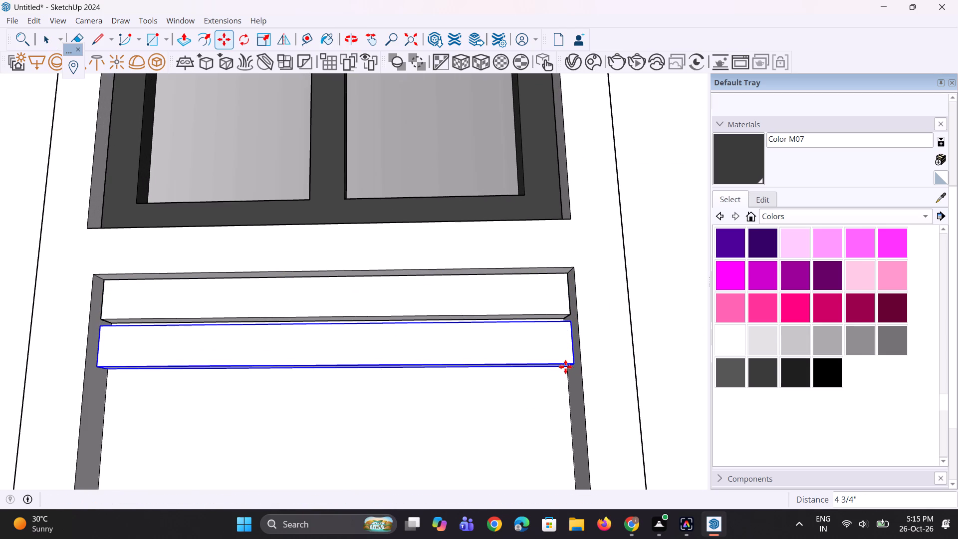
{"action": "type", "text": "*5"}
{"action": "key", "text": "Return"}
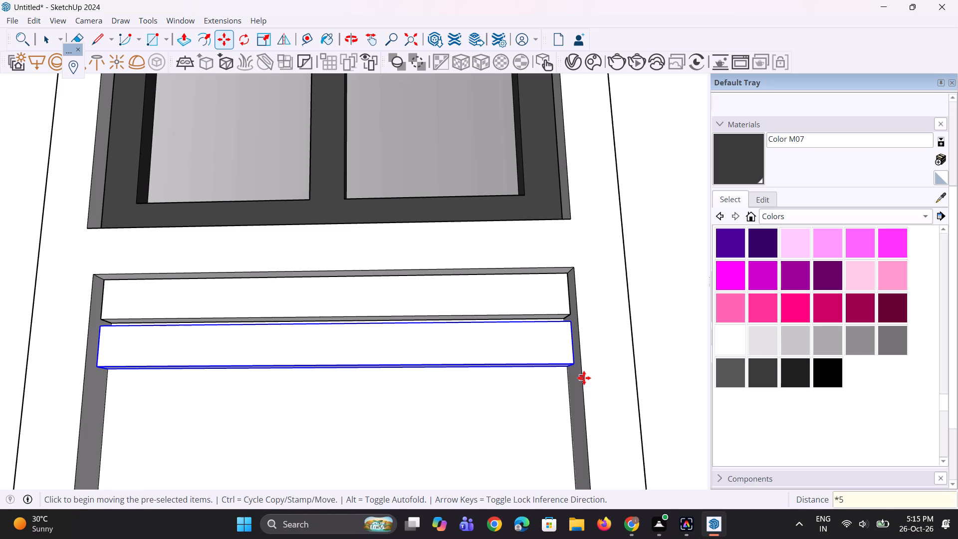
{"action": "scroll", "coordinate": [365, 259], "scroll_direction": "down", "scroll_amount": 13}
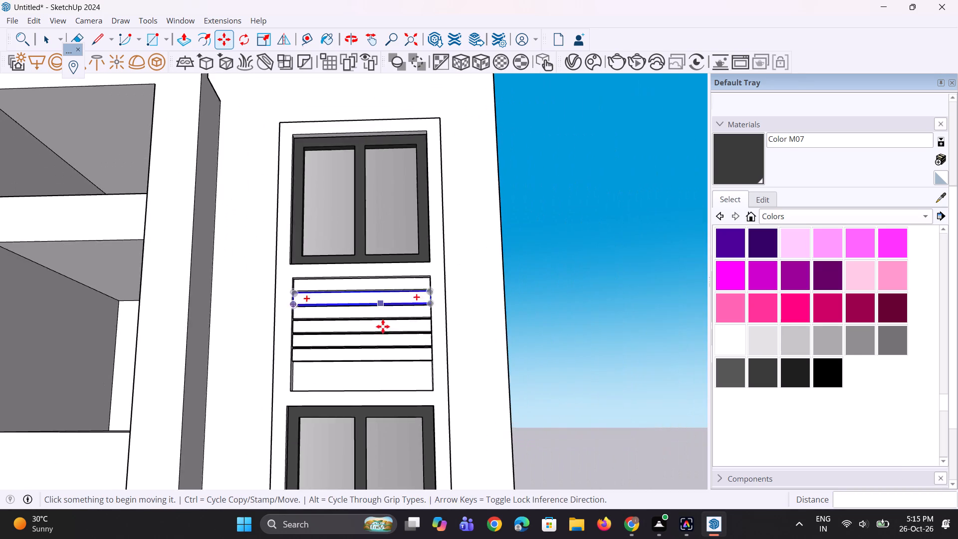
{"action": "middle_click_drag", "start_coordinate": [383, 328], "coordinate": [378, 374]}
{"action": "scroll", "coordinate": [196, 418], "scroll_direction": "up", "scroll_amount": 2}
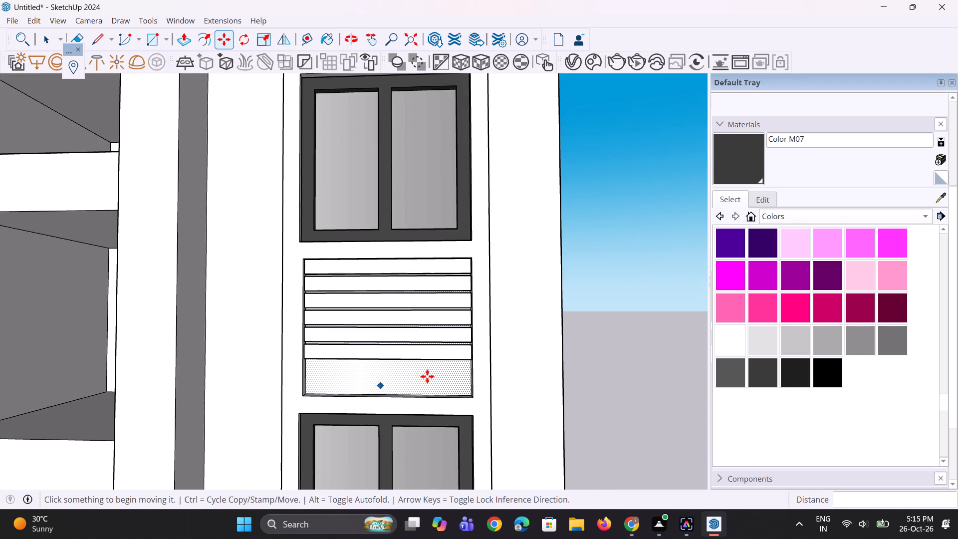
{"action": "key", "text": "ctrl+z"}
Copy the slat group about 5 1/16" down the recess and multiply the copy by 9.
{"action": "scroll", "coordinate": [450, 362], "scroll_direction": "up", "scroll_amount": 3, "text": "ctrl"}
{"action": "middle_click_drag", "start_coordinate": [412, 370], "coordinate": [416, 319]}
{"action": "key", "text": "space"}
{"action": "key", "text": "space"}
{"action": "left_click", "coordinate": [411, 222]}
{"action": "scroll", "coordinate": [461, 243], "scroll_direction": "up", "scroll_amount": 3}
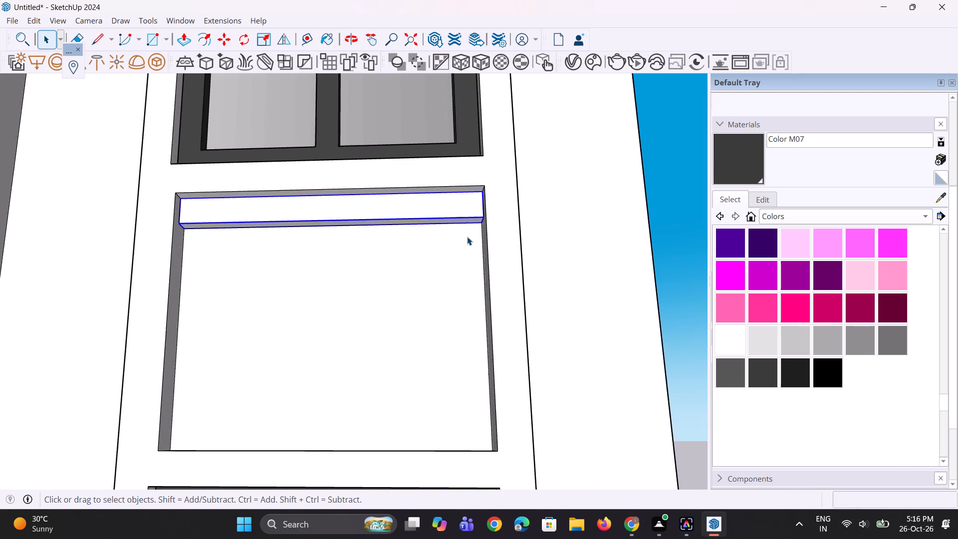
{"action": "scroll", "coordinate": [467, 237], "scroll_direction": "up", "scroll_amount": 2}
{"action": "middle_click_drag", "start_coordinate": [472, 251], "coordinate": [499, 254]}
{"action": "key", "text": "m"}
{"action": "scroll", "coordinate": [520, 236], "scroll_direction": "up", "scroll_amount": 5}
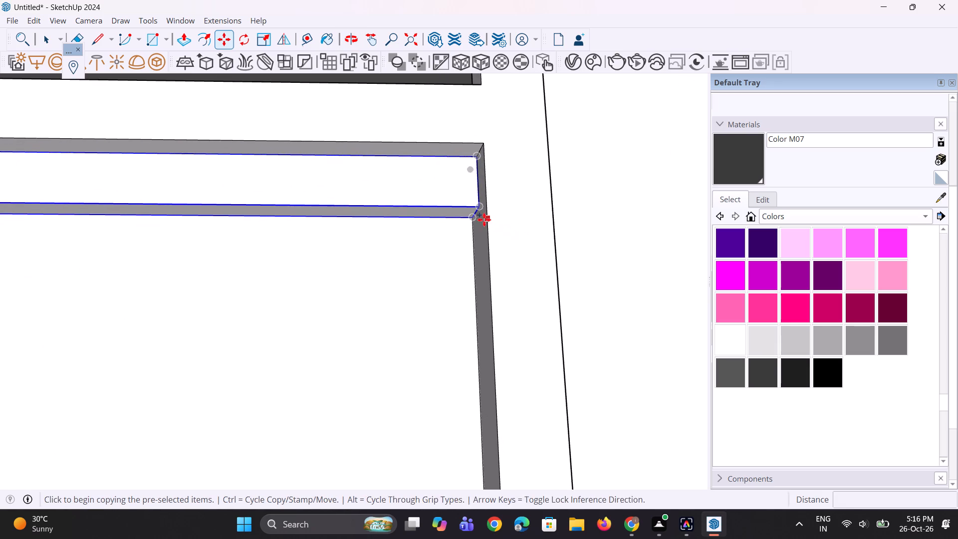
{"action": "left_click", "coordinate": [477, 219]}
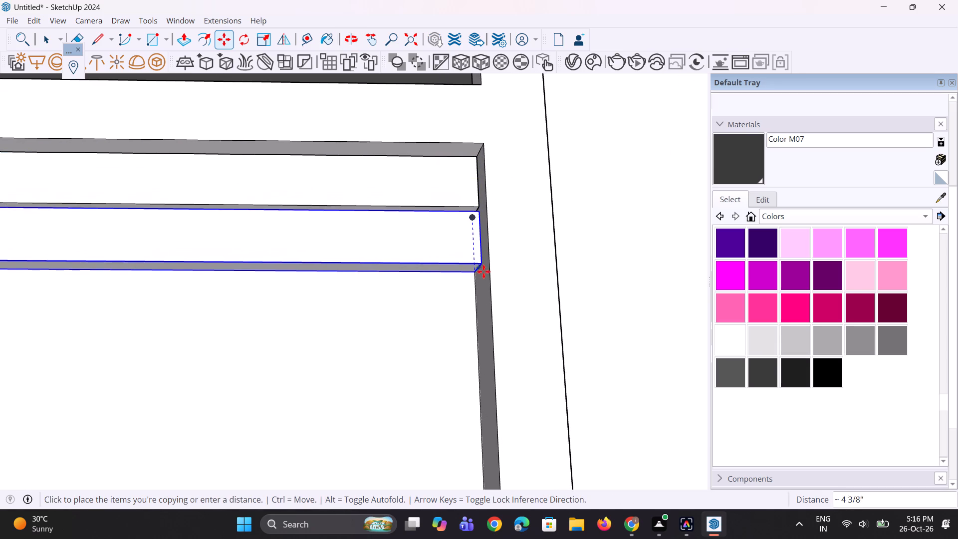
{"action": "left_click", "coordinate": [484, 279]}
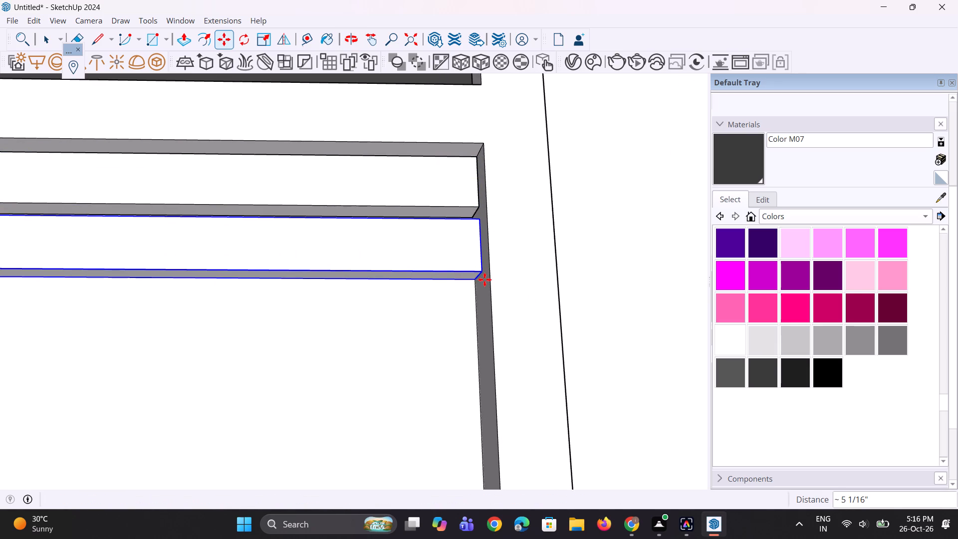
{"action": "type", "text": "*9"}
{"action": "key", "text": "Return"}
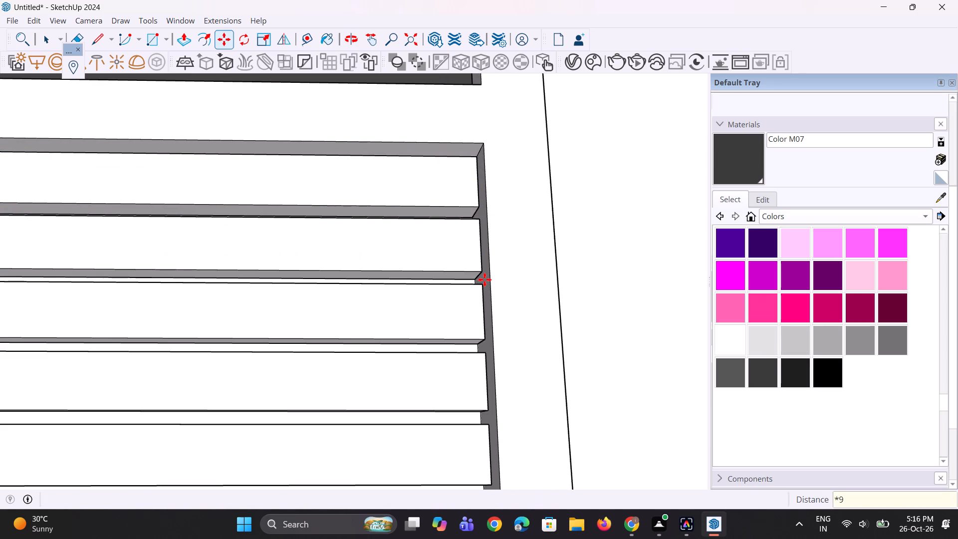
Delete the two surplus slats that overlap the top of the lower window panel.
{"action": "scroll", "coordinate": [479, 359], "scroll_direction": "down", "scroll_amount": 12}
{"action": "scroll", "coordinate": [378, 329], "scroll_direction": "down", "scroll_amount": 6}
{"action": "middle_click_drag", "start_coordinate": [314, 396], "coordinate": [314, 444]}
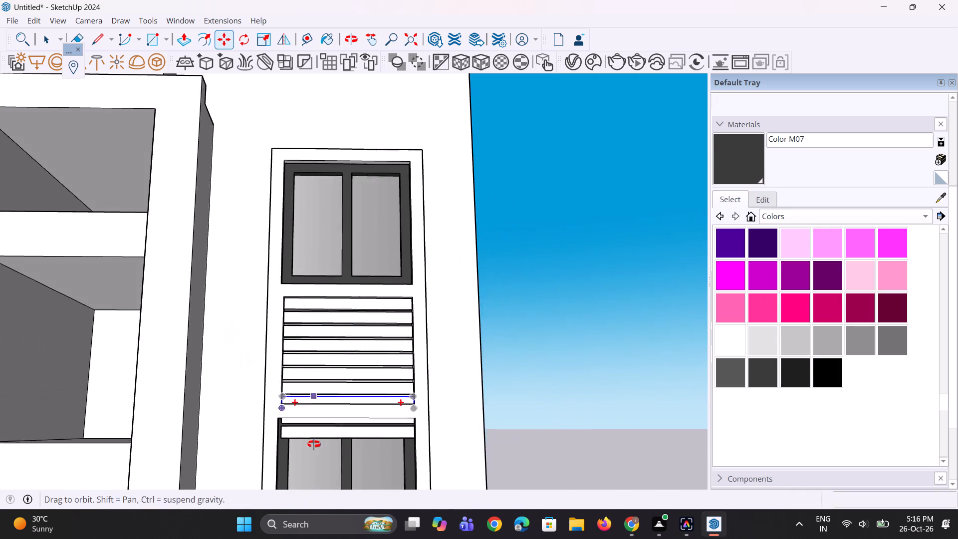
{"action": "middle_click_drag", "start_coordinate": [314, 444], "coordinate": [314, 523]}
{"action": "scroll", "coordinate": [317, 389], "scroll_direction": "up", "scroll_amount": 14}
{"action": "middle_click_drag", "start_coordinate": [310, 374], "coordinate": [299, 317]}
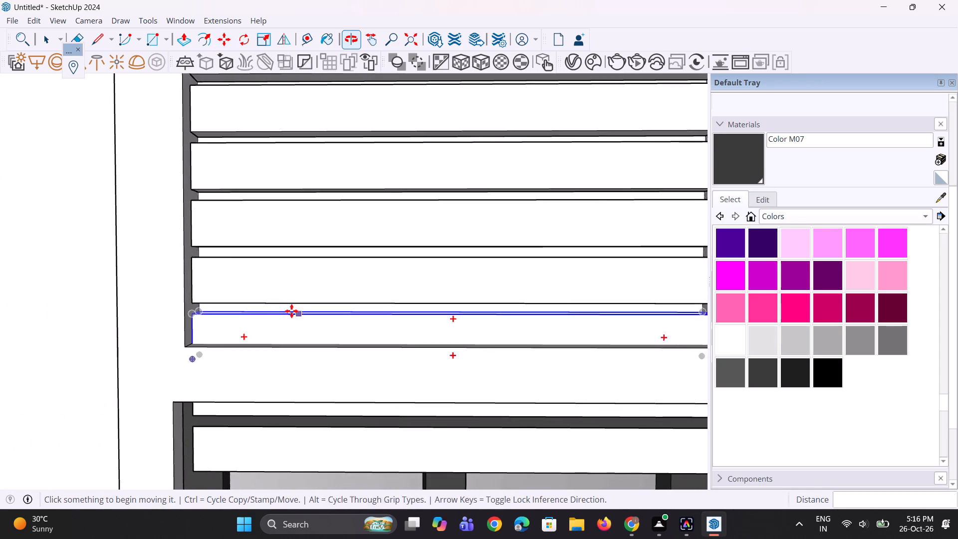
{"action": "scroll", "coordinate": [246, 310], "scroll_direction": "up", "scroll_amount": 3}
{"action": "scroll", "coordinate": [226, 352], "scroll_direction": "down", "scroll_amount": 6}
{"action": "scroll", "coordinate": [214, 350], "scroll_direction": "up", "scroll_amount": 1}
{"action": "middle_click_drag", "start_coordinate": [205, 341], "coordinate": [184, 321]}
{"action": "scroll", "coordinate": [196, 370], "scroll_direction": "down", "scroll_amount": 7}
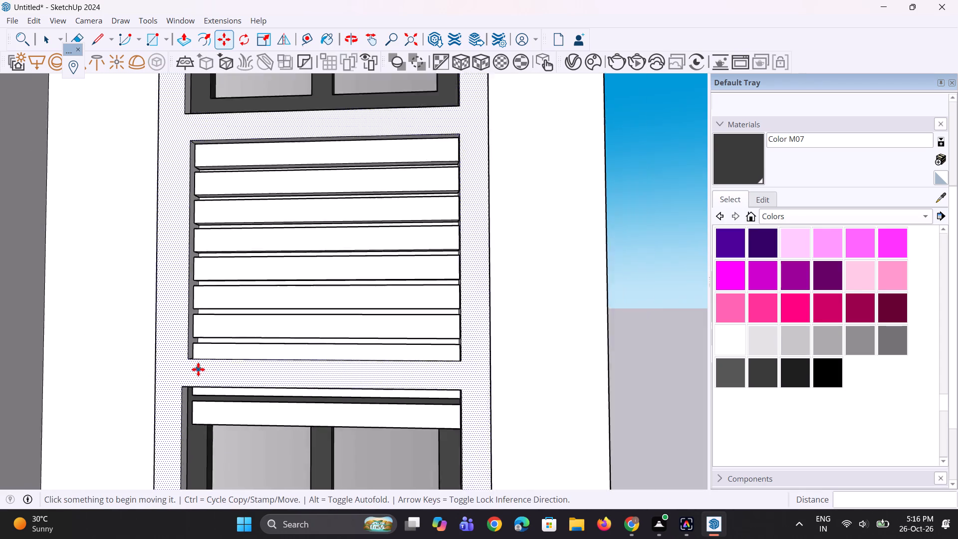
{"action": "scroll", "coordinate": [198, 369], "scroll_direction": "down", "scroll_amount": 3}
{"action": "middle_click_drag", "start_coordinate": [250, 418], "coordinate": [264, 377]}
{"action": "key", "text": "space"}
{"action": "key", "text": "space"}
{"action": "left_click", "coordinate": [260, 393]}
{"action": "scroll", "coordinate": [262, 397], "scroll_direction": "up", "scroll_amount": 3}
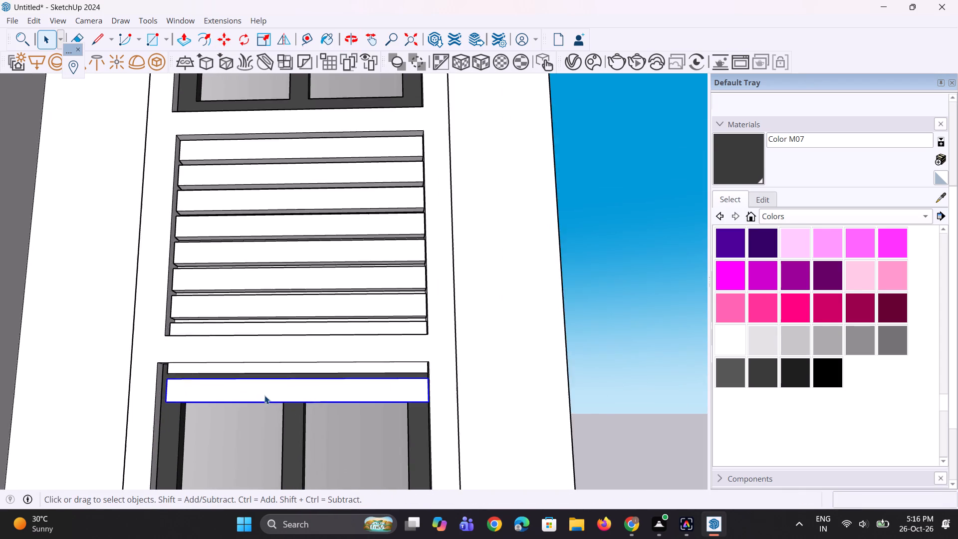
{"action": "scroll", "coordinate": [264, 395], "scroll_direction": "up", "scroll_amount": 2}
{"action": "key", "text": "Delete"}
{"action": "left_click", "coordinate": [281, 364]}
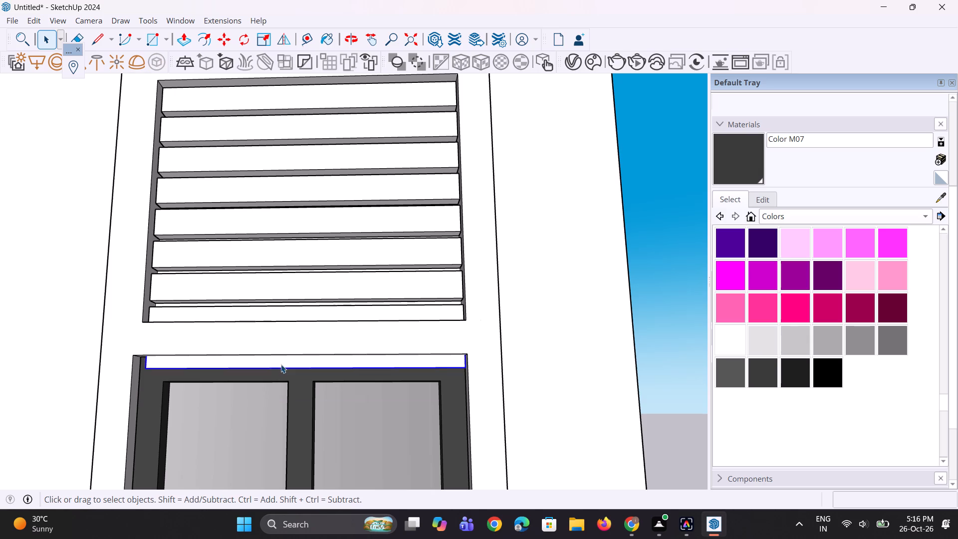
{"action": "key", "text": "Delete"}
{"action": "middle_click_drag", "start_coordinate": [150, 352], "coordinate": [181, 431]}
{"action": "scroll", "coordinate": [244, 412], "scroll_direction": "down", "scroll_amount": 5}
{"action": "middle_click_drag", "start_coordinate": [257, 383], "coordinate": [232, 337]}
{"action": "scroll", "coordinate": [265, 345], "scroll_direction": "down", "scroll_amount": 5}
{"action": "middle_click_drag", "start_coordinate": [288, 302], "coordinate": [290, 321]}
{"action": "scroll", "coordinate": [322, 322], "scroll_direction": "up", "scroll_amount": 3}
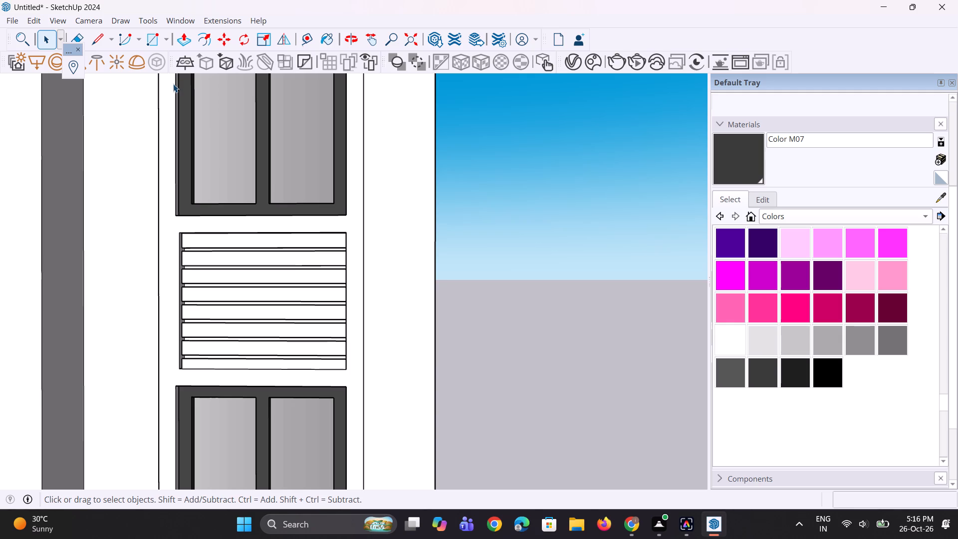
Undo the slat deletion, the slat copies and the raised strip in the recess between the two upper windows.
{"action": "key", "text": "ctrl+z"}
{"action": "key", "text": "ctrl+z"}
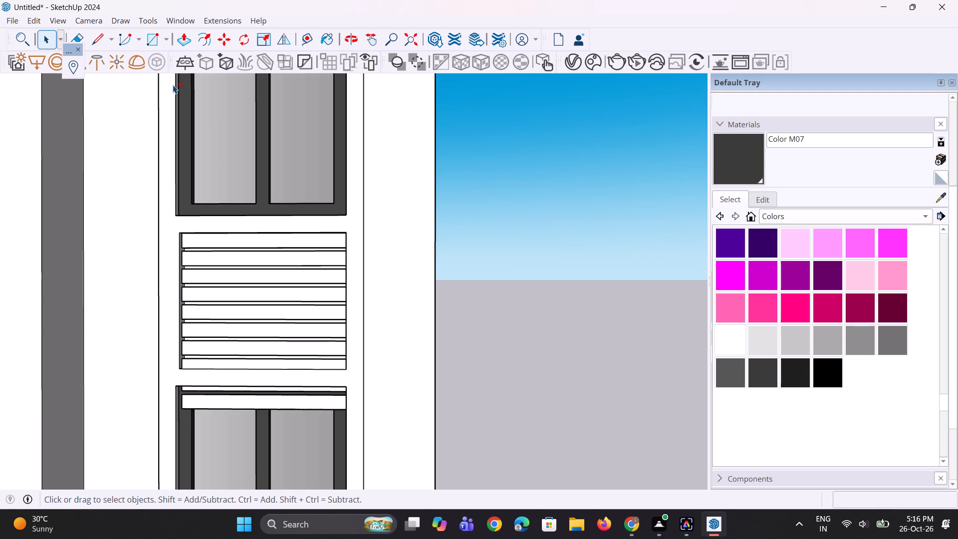
{"action": "key", "text": "ctrl+z"}
{"action": "scroll", "coordinate": [257, 150], "scroll_direction": "down", "scroll_amount": 9}
{"action": "middle_click_drag", "start_coordinate": [255, 140], "coordinate": [252, 122]}
{"action": "key", "text": "space"}
{"action": "scroll", "coordinate": [271, 255], "scroll_direction": "down", "scroll_amount": 4}
{"action": "key", "text": "space"}
{"action": "scroll", "coordinate": [280, 216], "scroll_direction": "up", "scroll_amount": 5}
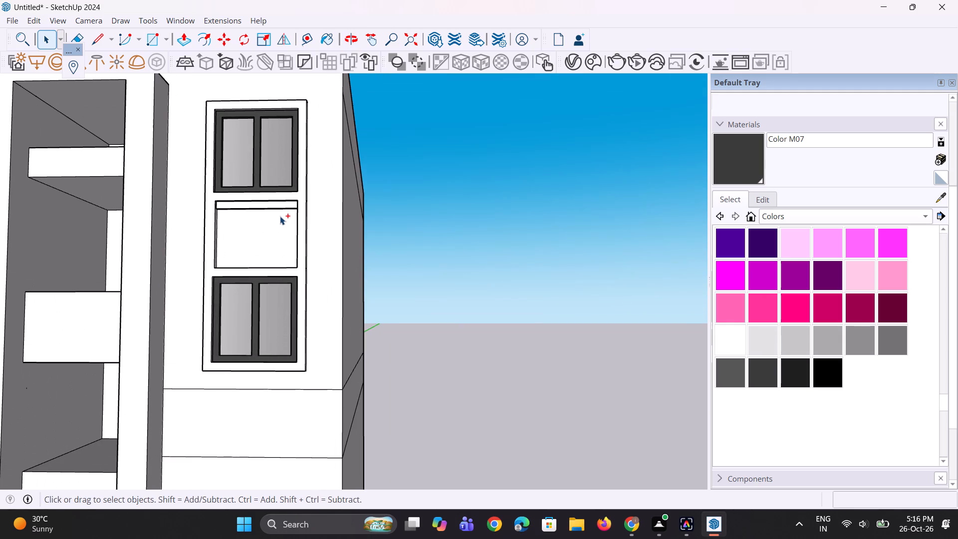
{"action": "key", "text": "ctrl+z"}
{"action": "key", "text": "ctrl+z"}
{"action": "key", "text": "ctrl+z"}
Move the middle-storey window out of its opening to clear space beside the building.
{"action": "scroll", "coordinate": [259, 239], "scroll_direction": "down", "scroll_amount": 7}
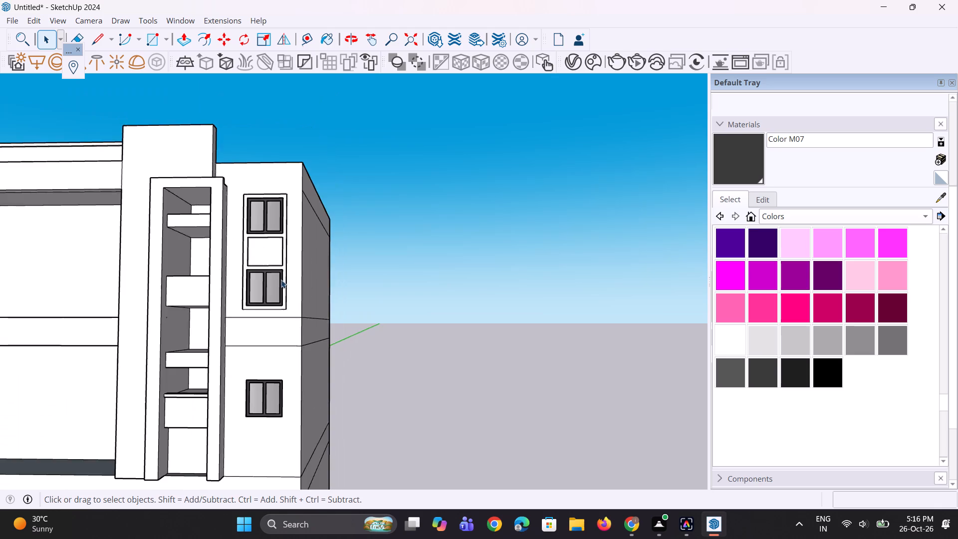
{"action": "scroll", "coordinate": [281, 279], "scroll_direction": "down", "scroll_amount": 7}
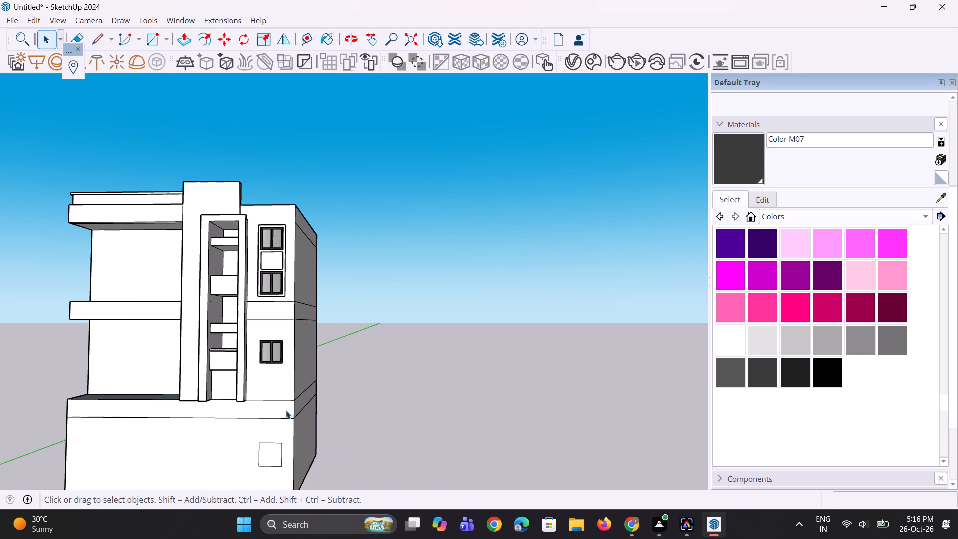
{"action": "scroll", "coordinate": [249, 373], "scroll_direction": "up", "scroll_amount": 9}
{"action": "scroll", "coordinate": [299, 427], "scroll_direction": "up", "scroll_amount": 3}
{"action": "left_click", "coordinate": [293, 428]}
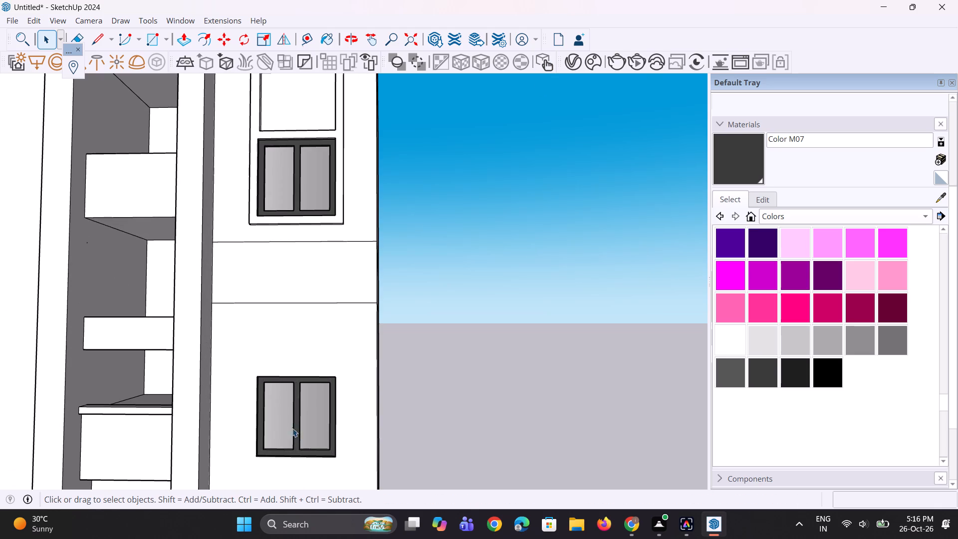
{"action": "key", "text": "m"}
{"action": "left_click", "coordinate": [324, 432]}
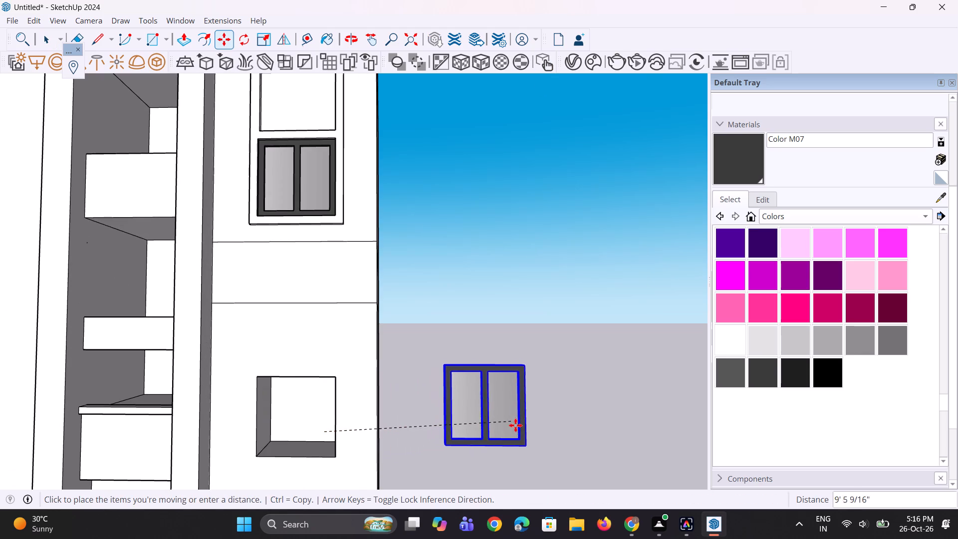
{"action": "left_click", "coordinate": [523, 434]}
{"action": "key", "text": "space"}
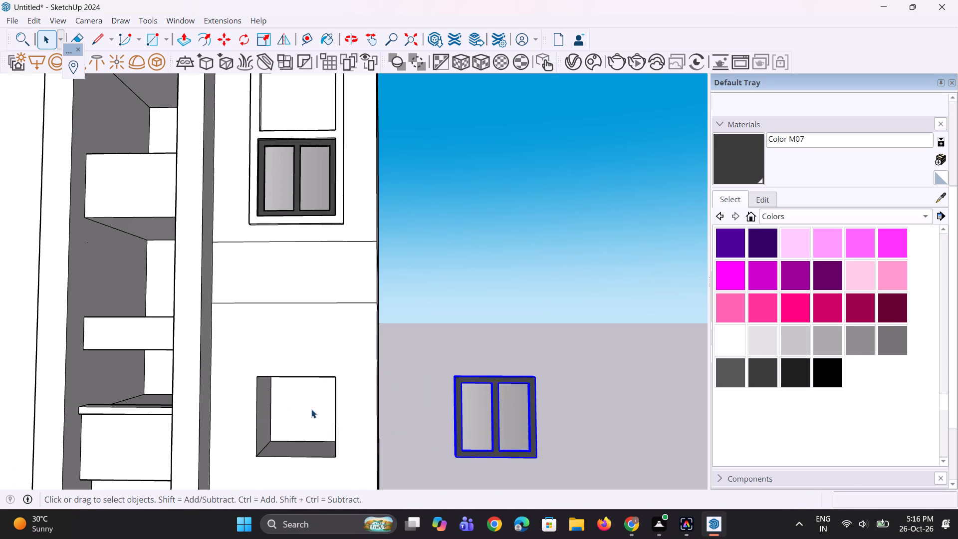
Pull the back face of the empty window opening forward until it is flush with the wall.
{"action": "key", "text": "p"}
{"action": "left_click", "coordinate": [316, 403]}
{"action": "left_click", "coordinate": [349, 409]}
{"action": "scroll", "coordinate": [261, 423], "scroll_direction": "up", "scroll_amount": 1}
{"action": "key", "text": "space"}
Offset the square window outline outward to form a border around it on the wall.
{"action": "key", "text": "f"}
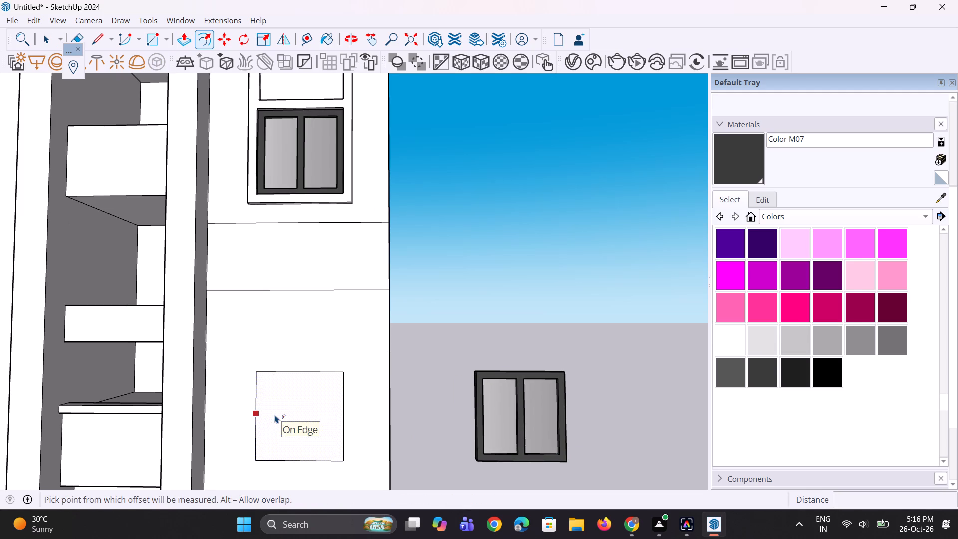
{"action": "left_click", "coordinate": [275, 415]}
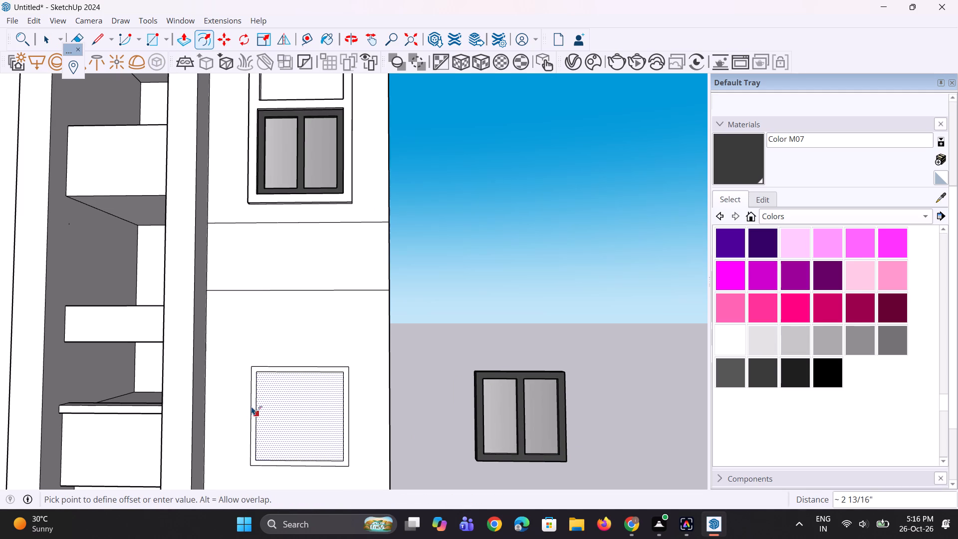
{"action": "left_click", "coordinate": [247, 407]}
{"action": "key", "text": "space"}
{"action": "key", "text": "space"}
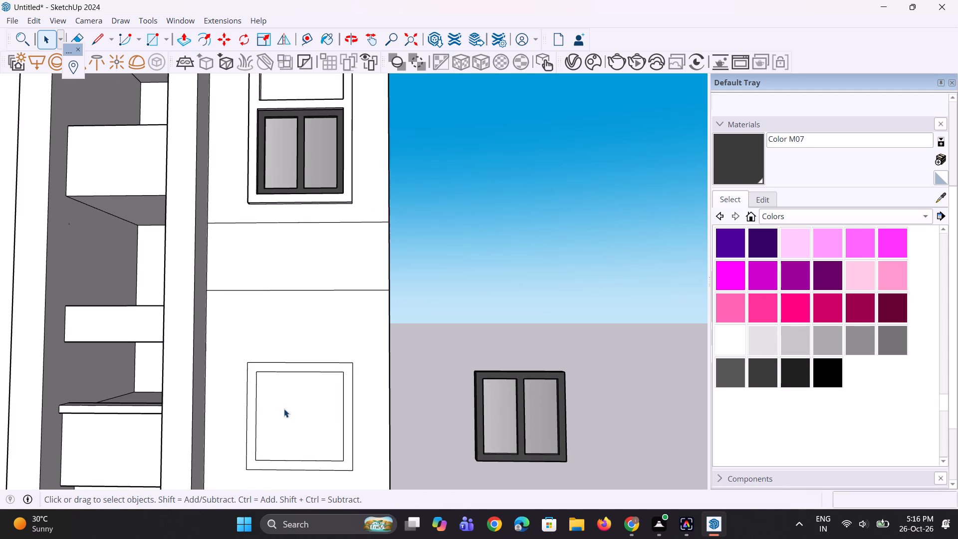
Push the inner square 3' 9 5/8" into the wall to reopen the window opening.
{"action": "key", "text": "p"}
{"action": "double_click", "coordinate": [282, 415]}
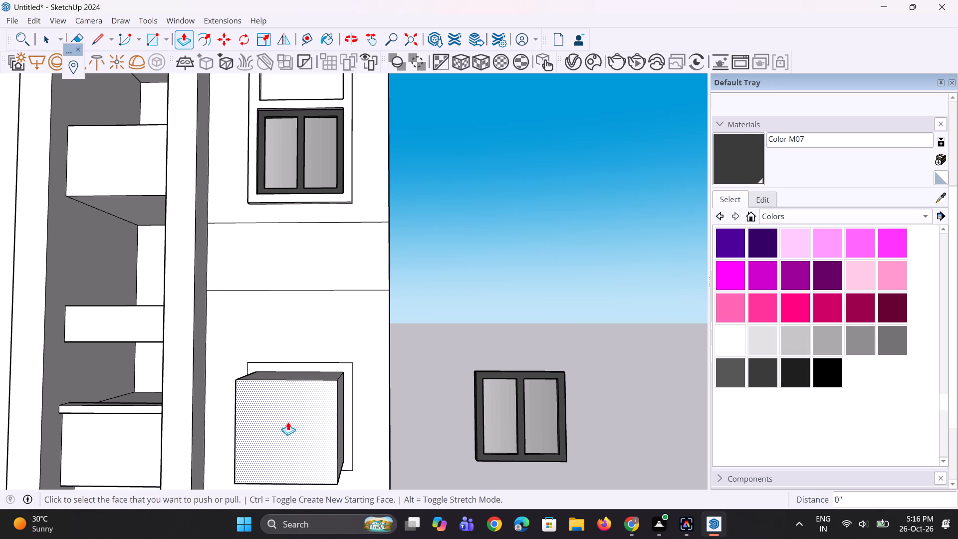
{"action": "key", "text": "ctrl+z"}
{"action": "left_click", "coordinate": [298, 427]}
{"action": "left_click", "coordinate": [307, 415]}
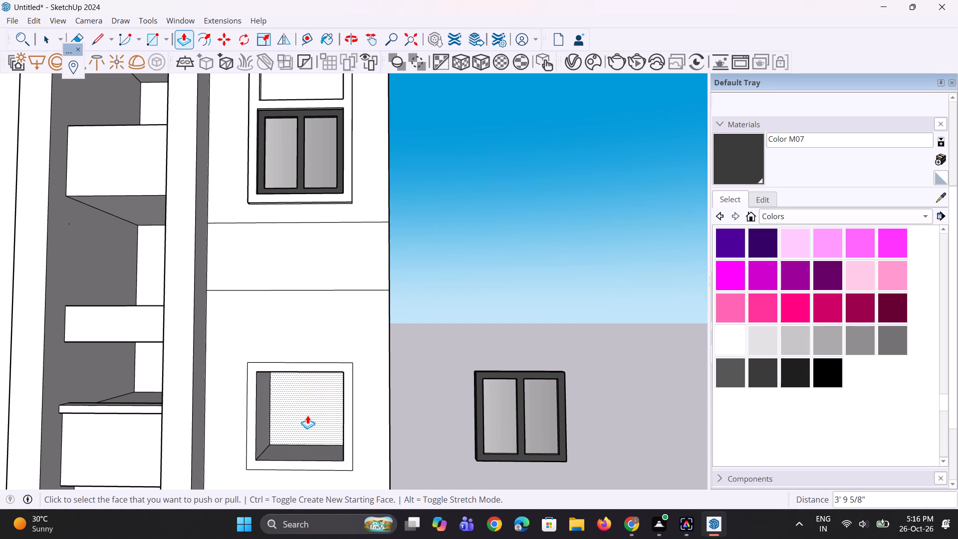
Move the window from beside the building back into the opening, aligning its lower corner with the opening's lower corner.
{"action": "scroll", "coordinate": [305, 407], "scroll_direction": "down", "scroll_amount": 5}
{"action": "key", "text": "space"}
{"action": "key", "text": "space"}
{"action": "left_click", "coordinate": [439, 417]}
{"action": "scroll", "coordinate": [471, 452], "scroll_direction": "up", "scroll_amount": 4}
{"action": "key", "text": "m"}
{"action": "left_click", "coordinate": [459, 435]}
{"action": "scroll", "coordinate": [532, 401], "scroll_direction": "down", "scroll_amount": 3}
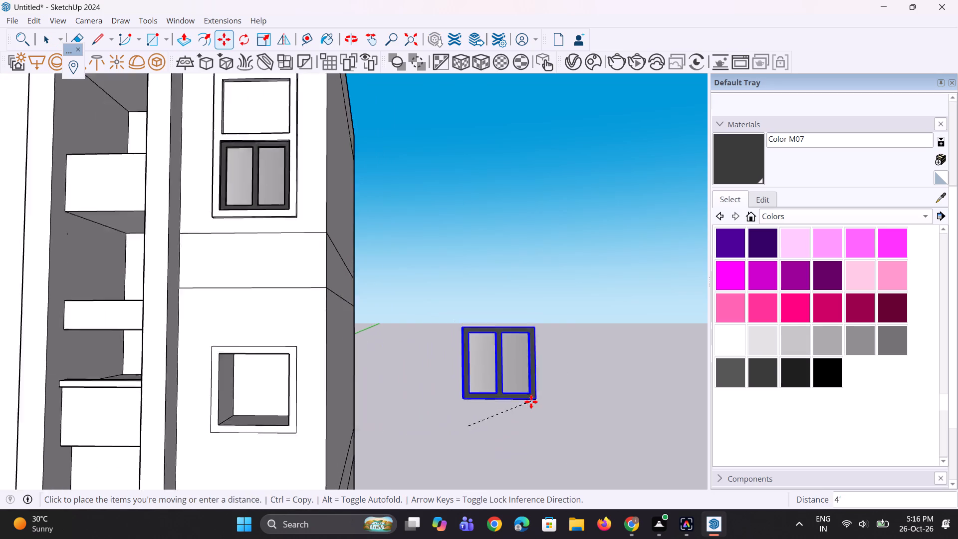
{"action": "scroll", "coordinate": [531, 402], "scroll_direction": "down", "scroll_amount": 1}
{"action": "middle_click_drag", "start_coordinate": [305, 456], "coordinate": [326, 504]}
{"action": "scroll", "coordinate": [319, 463], "scroll_direction": "up", "scroll_amount": 8}
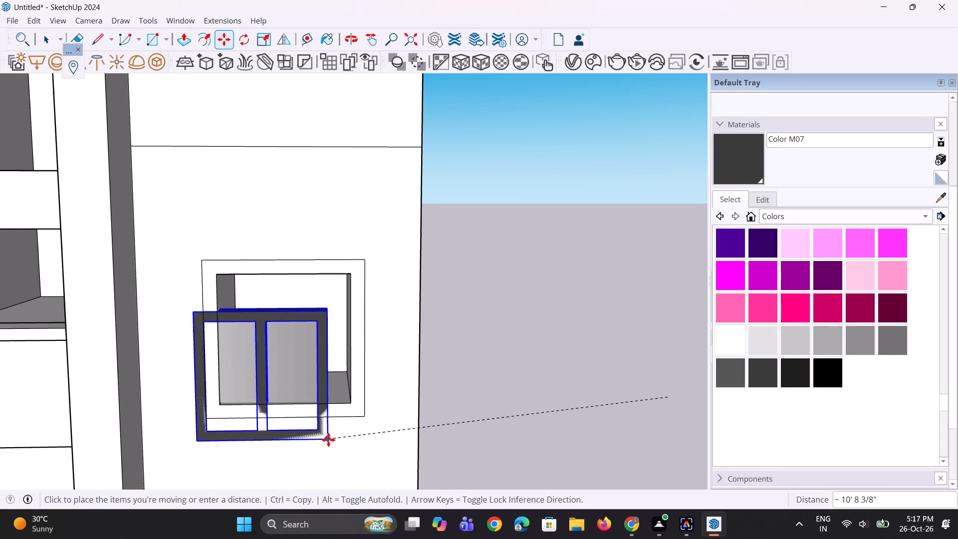
{"action": "scroll", "coordinate": [329, 440], "scroll_direction": "up", "scroll_amount": 1}
{"action": "middle_click_drag", "start_coordinate": [323, 413], "coordinate": [352, 460]}
{"action": "scroll", "coordinate": [343, 440], "scroll_direction": "up", "scroll_amount": 4}
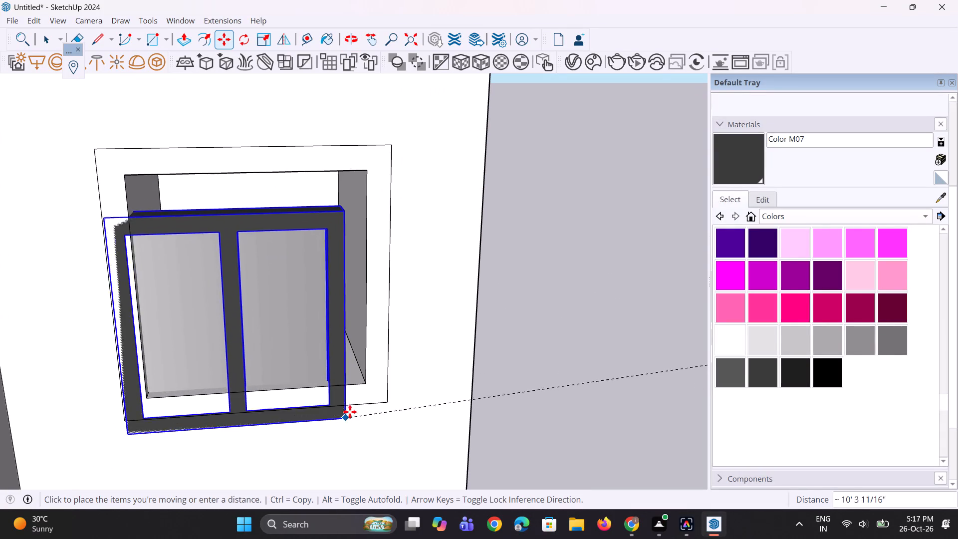
{"action": "scroll", "coordinate": [364, 381], "scroll_direction": "up", "scroll_amount": 2}
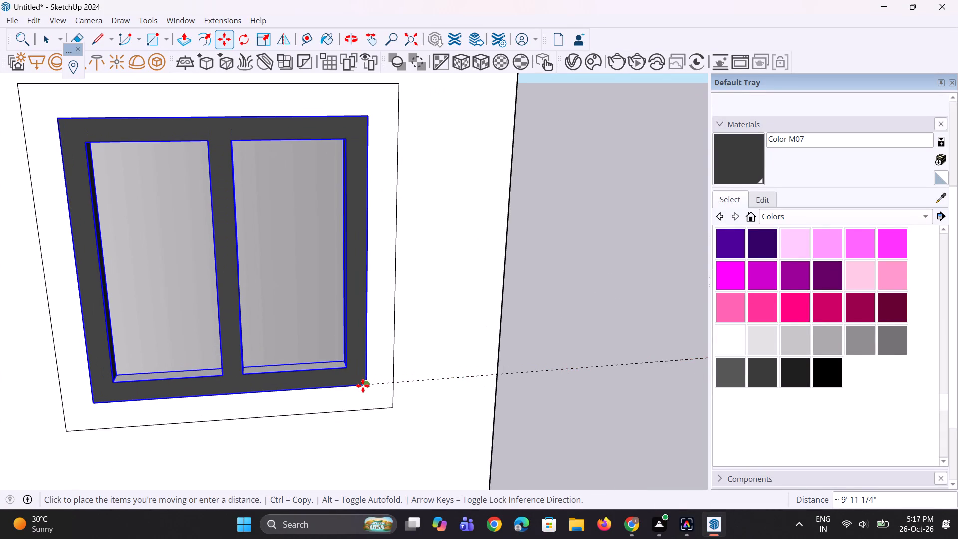
{"action": "left_click", "coordinate": [363, 386]}
Move the window about 2 13/16" deeper into the opening so it sits back from the wall face.
{"action": "middle_click_drag", "start_coordinate": [374, 401], "coordinate": [378, 435]}
{"action": "scroll", "coordinate": [358, 405], "scroll_direction": "up", "scroll_amount": 4}
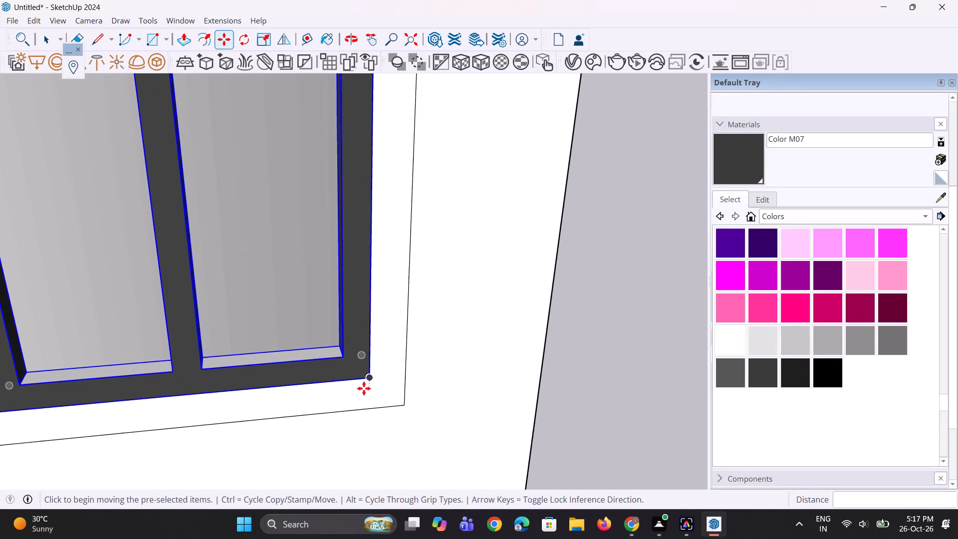
{"action": "left_click", "coordinate": [365, 384]}
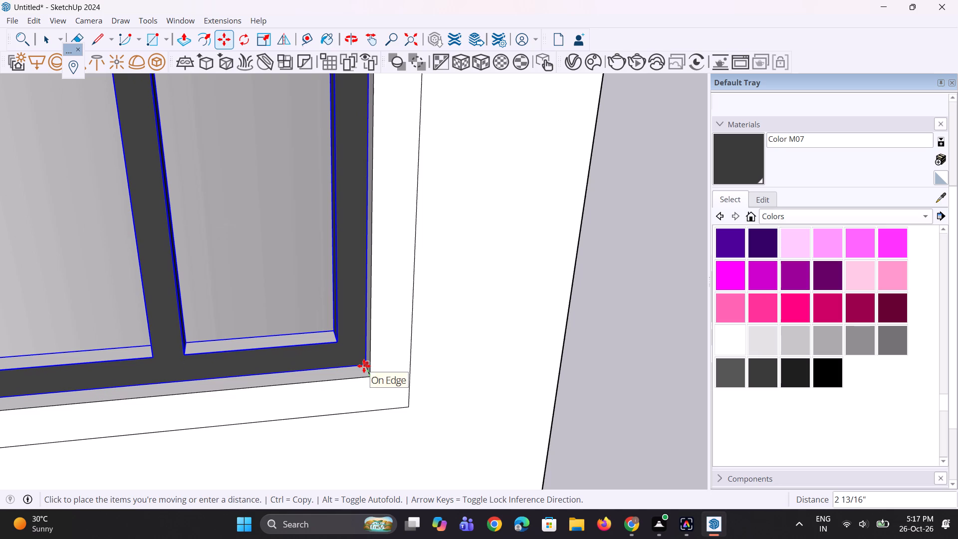
{"action": "left_click", "coordinate": [364, 366]}
{"action": "scroll", "coordinate": [416, 427], "scroll_direction": "down", "scroll_amount": 5}
{"action": "middle_click_drag", "start_coordinate": [359, 394], "coordinate": [342, 322]}
{"action": "key", "text": "space"}
{"action": "key", "text": "space"}
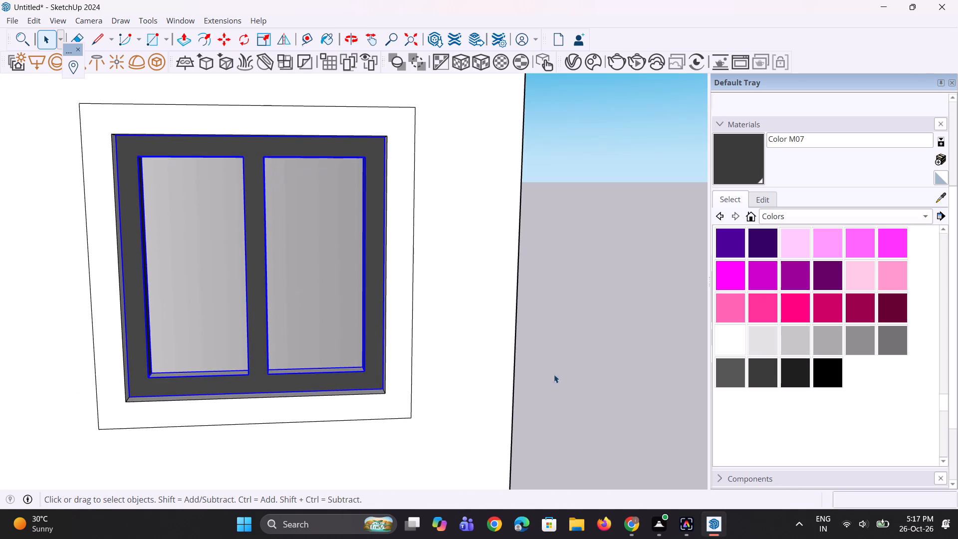
{"action": "left_click", "coordinate": [591, 391]}
{"action": "scroll", "coordinate": [304, 441], "scroll_direction": "up", "scroll_amount": 1}
{"action": "middle_click_drag", "start_coordinate": [303, 438], "coordinate": [293, 430]}
{"action": "scroll", "coordinate": [178, 453], "scroll_direction": "down", "scroll_amount": 5}
{"action": "middle_click_drag", "start_coordinate": [239, 394], "coordinate": [236, 368]}
{"action": "left_click", "coordinate": [480, 387]}
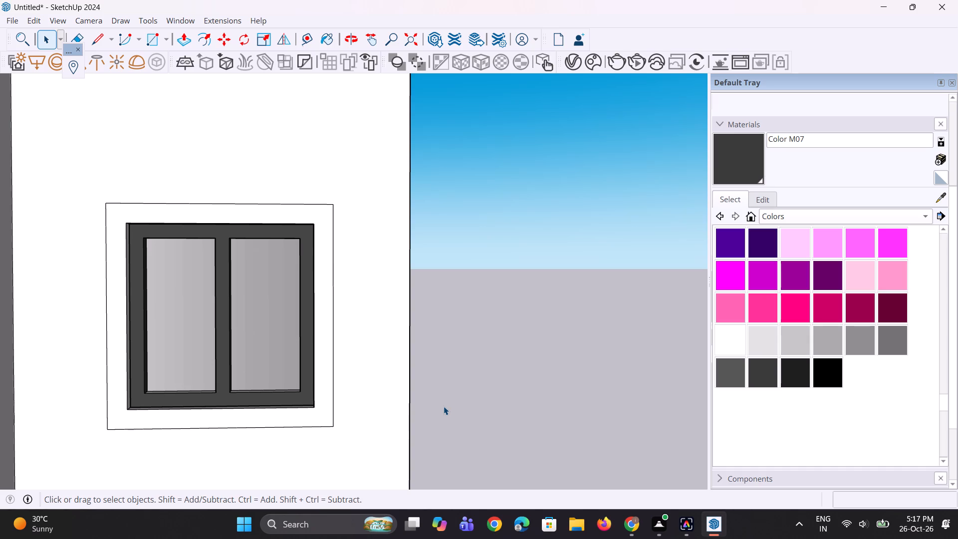
Examine the whole front facade, from the upper windows down to the square outline on the ground floor.
{"action": "scroll", "coordinate": [451, 402], "scroll_direction": "down", "scroll_amount": 9}
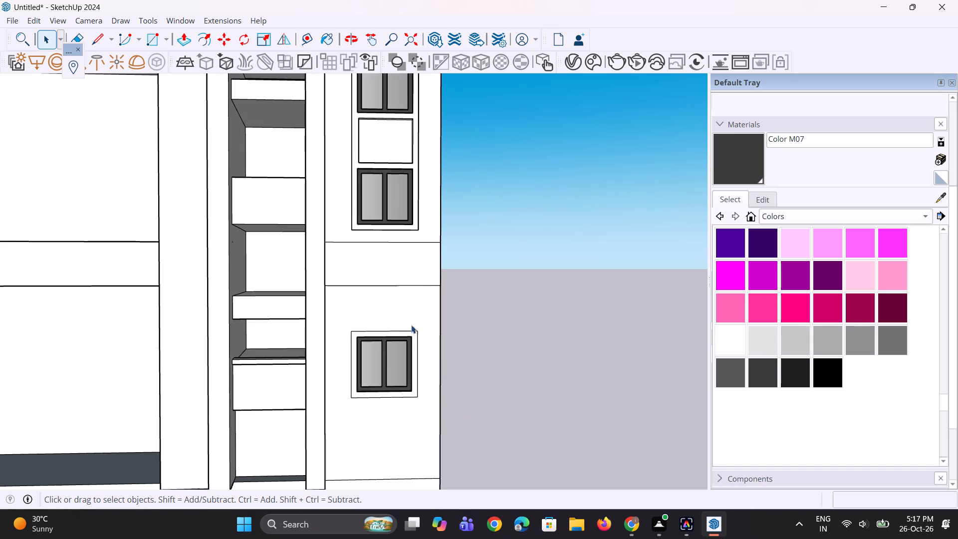
{"action": "scroll", "coordinate": [391, 281], "scroll_direction": "down", "scroll_amount": 7}
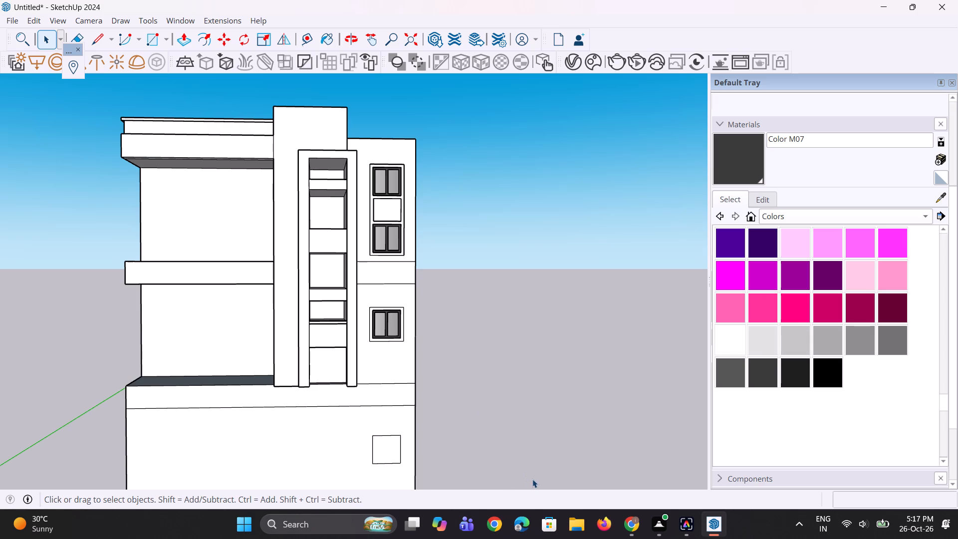
{"action": "scroll", "coordinate": [532, 479], "scroll_direction": "down", "scroll_amount": 4}
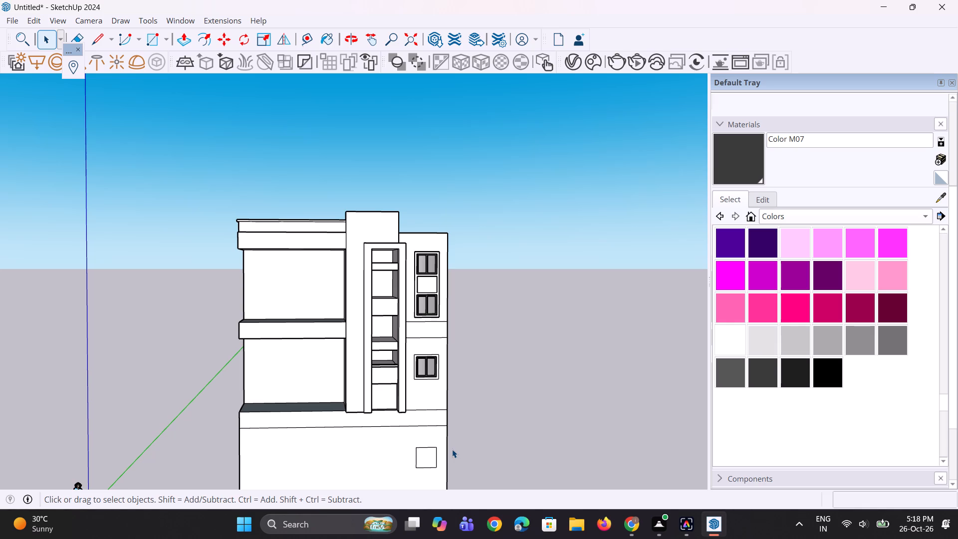
{"action": "scroll", "coordinate": [418, 358], "scroll_direction": "down", "scroll_amount": 6}
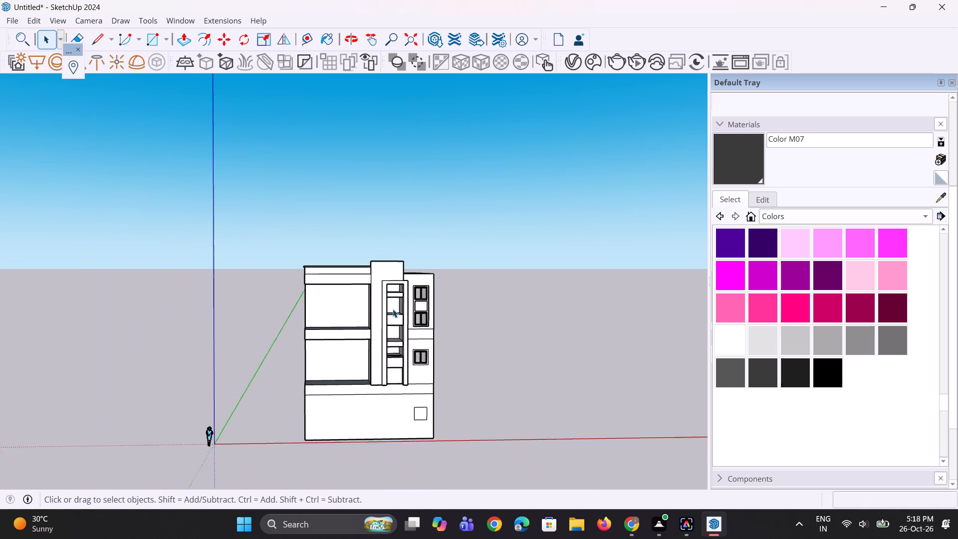
{"action": "scroll", "coordinate": [393, 309], "scroll_direction": "down", "scroll_amount": 2}
{"action": "middle_click_drag", "start_coordinate": [403, 349], "coordinate": [410, 363]}
{"action": "scroll", "coordinate": [410, 345], "scroll_direction": "up", "scroll_amount": 6}
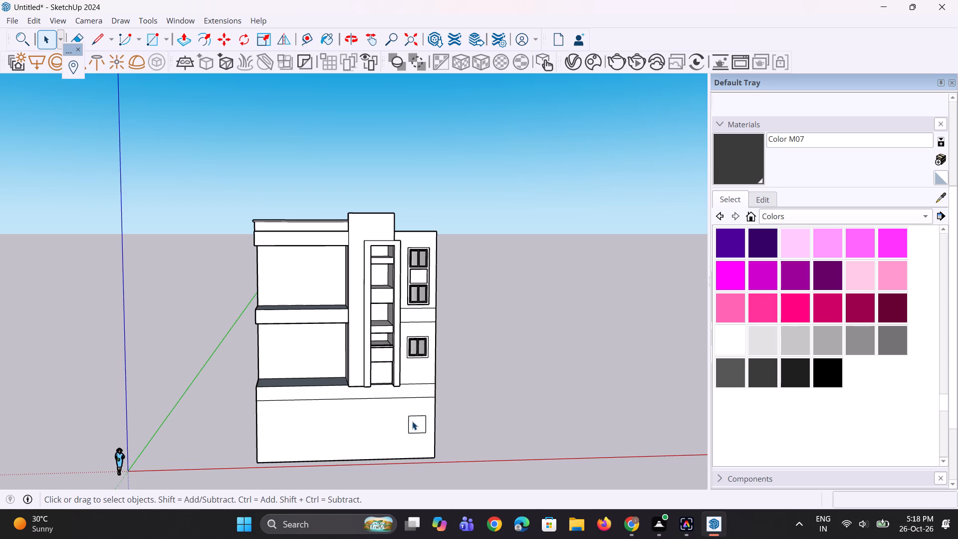
{"action": "middle_click_drag", "start_coordinate": [407, 418], "coordinate": [403, 401]}
{"action": "scroll", "coordinate": [431, 464], "scroll_direction": "down", "scroll_amount": 4}
{"action": "scroll", "coordinate": [436, 472], "scroll_direction": "up", "scroll_amount": 1}
{"action": "middle_click_drag", "start_coordinate": [430, 464], "coordinate": [422, 434]}
{"action": "scroll", "coordinate": [417, 426], "scroll_direction": "up", "scroll_amount": 4}
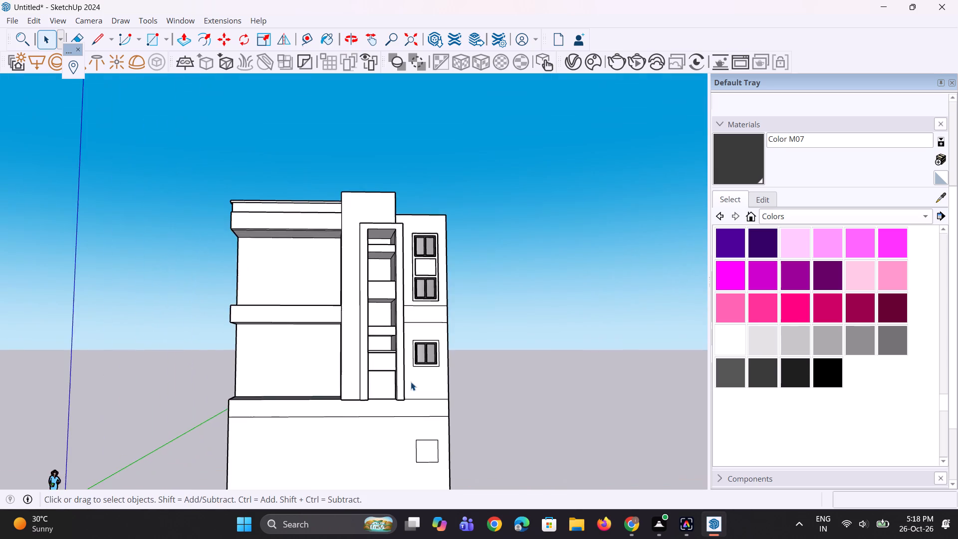
Extrude the border around the middle-storey window 4" outward from the wall.
{"action": "scroll", "coordinate": [417, 365], "scroll_direction": "up", "scroll_amount": 9}
{"action": "scroll", "coordinate": [438, 327], "scroll_direction": "up", "scroll_amount": 1}
{"action": "middle_click_drag", "start_coordinate": [437, 327], "coordinate": [371, 373]}
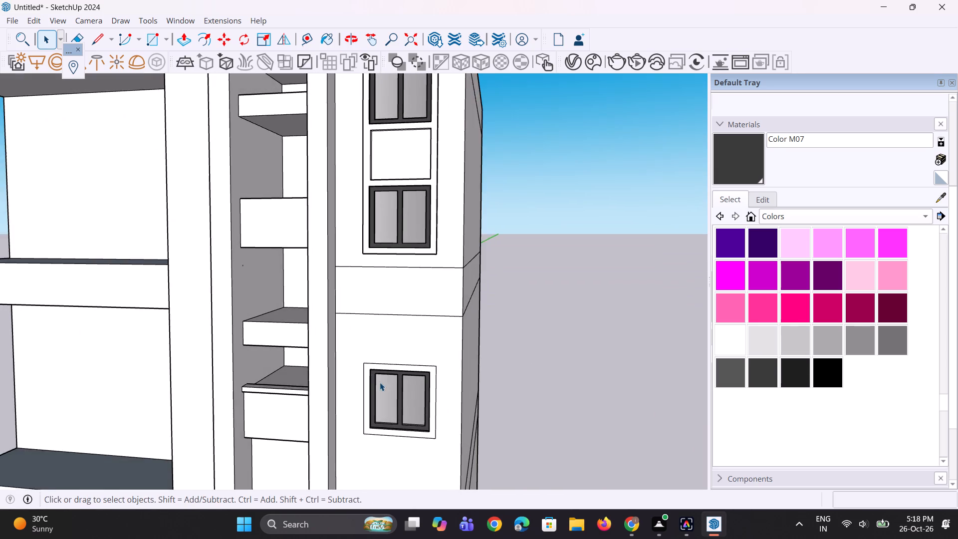
{"action": "scroll", "coordinate": [381, 384], "scroll_direction": "up", "scroll_amount": 9}
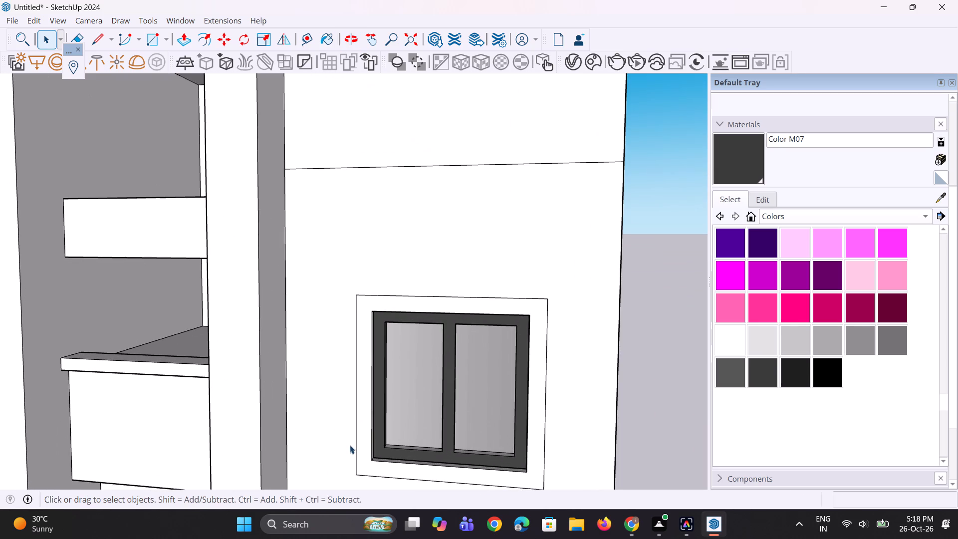
{"action": "key", "text": "p"}
{"action": "left_click", "coordinate": [368, 444]}
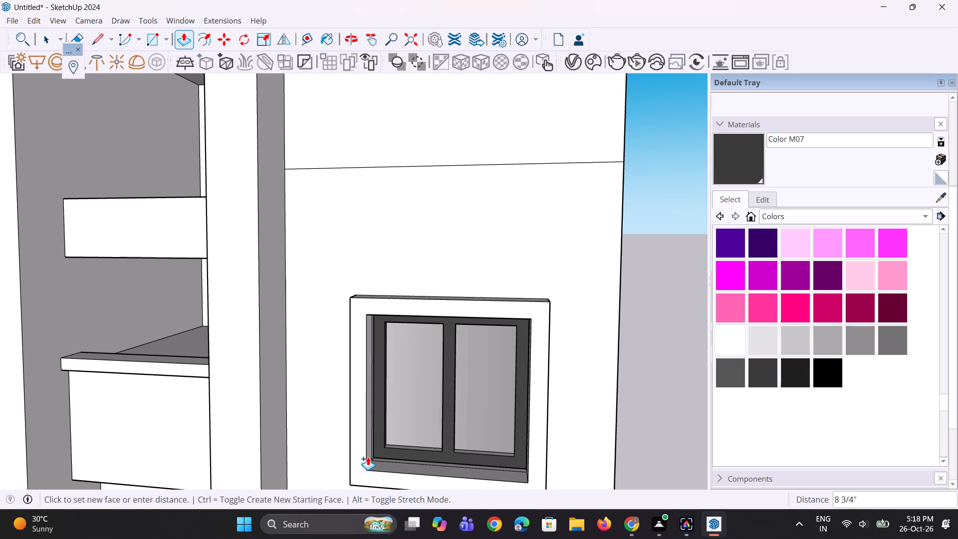
{"action": "key", "text": "4"}
{"action": "key", "text": "shift+quotedbl"}
{"action": "key", "text": "Return"}
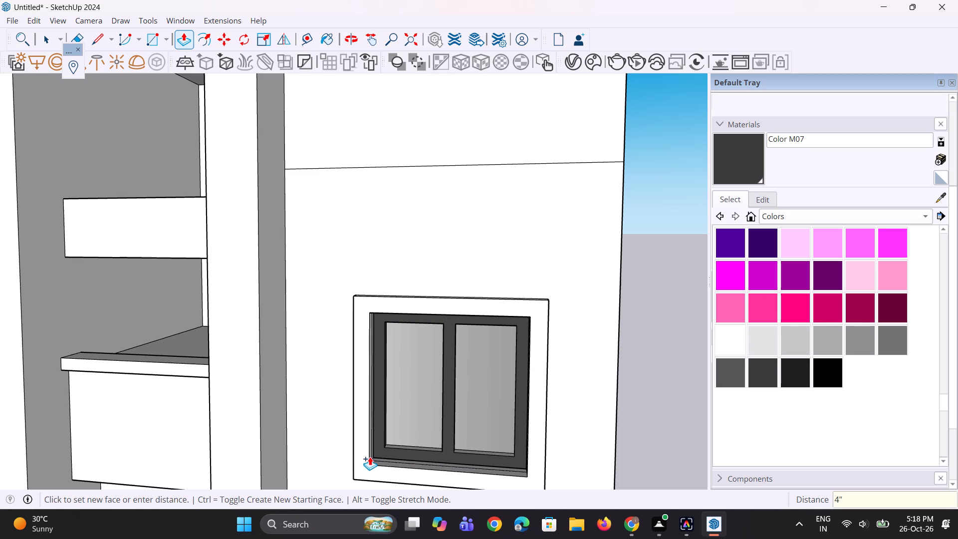
{"action": "scroll", "coordinate": [320, 425], "scroll_direction": "down", "scroll_amount": 6}
{"action": "middle_click_drag", "start_coordinate": [435, 453], "coordinate": [363, 487]}
{"action": "key", "text": "space"}
{"action": "key", "text": "space"}
{"action": "scroll", "coordinate": [491, 461], "scroll_direction": "up", "scroll_amount": 2}
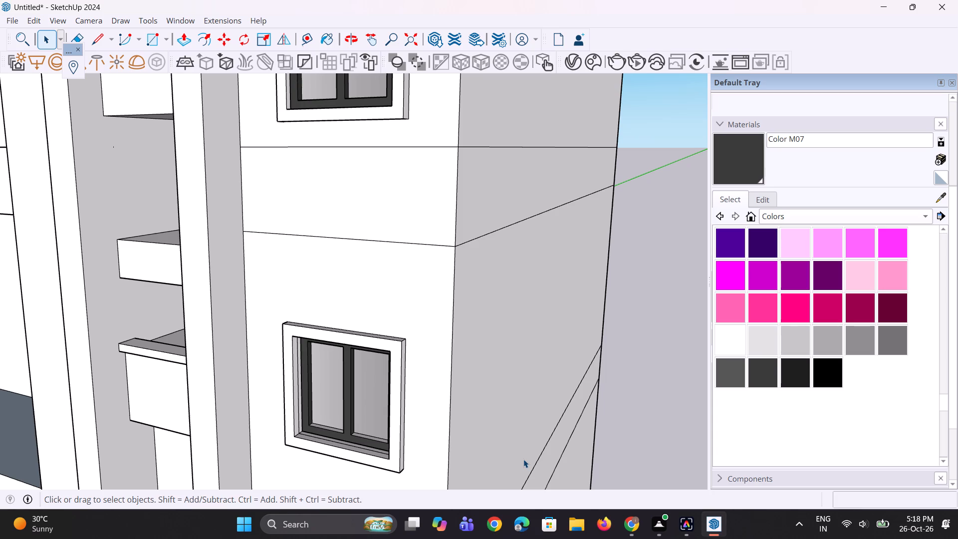
Examine the projecting window surround against the upper window frame and the rest of the front facade.
{"action": "scroll", "coordinate": [456, 367], "scroll_direction": "down", "scroll_amount": 4}
{"action": "middle_click_drag", "start_coordinate": [381, 344], "coordinate": [396, 339]}
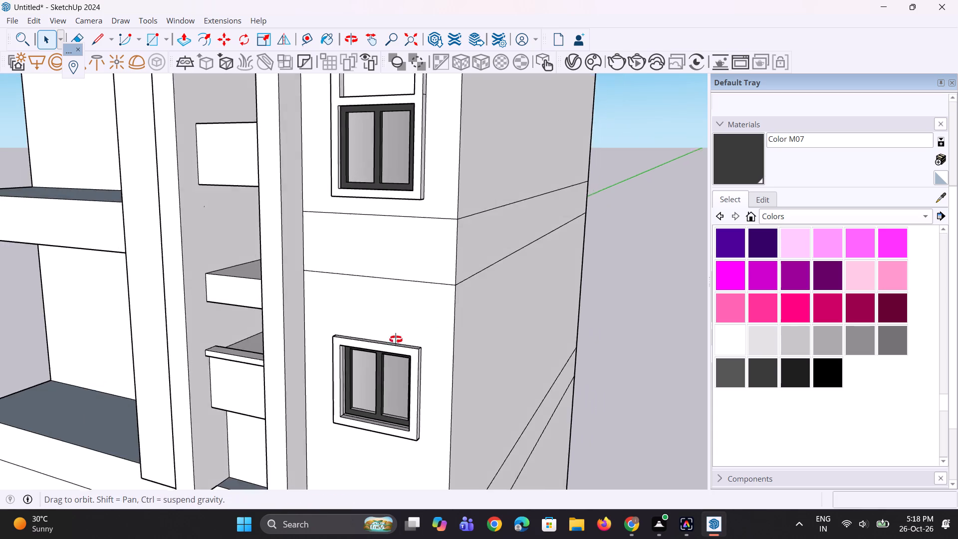
{"action": "middle_click_drag", "start_coordinate": [396, 339], "coordinate": [439, 315]}
{"action": "scroll", "coordinate": [413, 350], "scroll_direction": "down", "scroll_amount": 6}
{"action": "scroll", "coordinate": [410, 368], "scroll_direction": "up", "scroll_amount": 1}
{"action": "middle_click_drag", "start_coordinate": [396, 368], "coordinate": [383, 370]}
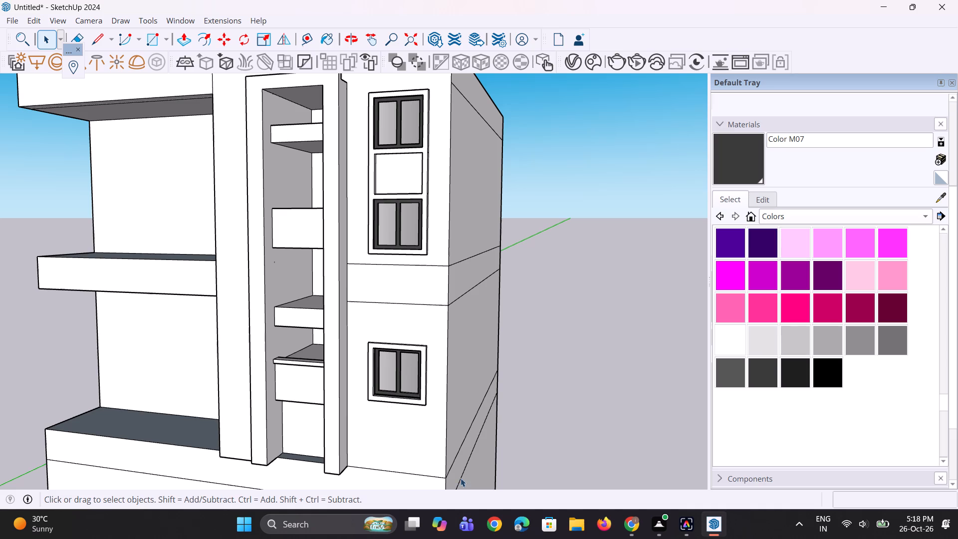
{"action": "scroll", "coordinate": [473, 446], "scroll_direction": "down", "scroll_amount": 4}
{"action": "middle_click_drag", "start_coordinate": [454, 442], "coordinate": [518, 427]}
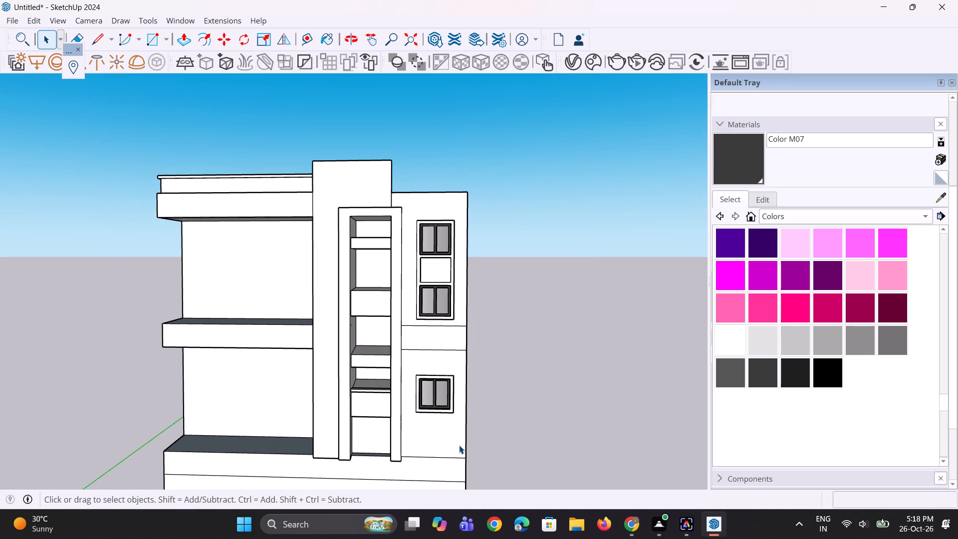
{"action": "scroll", "coordinate": [396, 367], "scroll_direction": "down", "scroll_amount": 8}
{"action": "scroll", "coordinate": [398, 403], "scroll_direction": "up", "scroll_amount": 7}
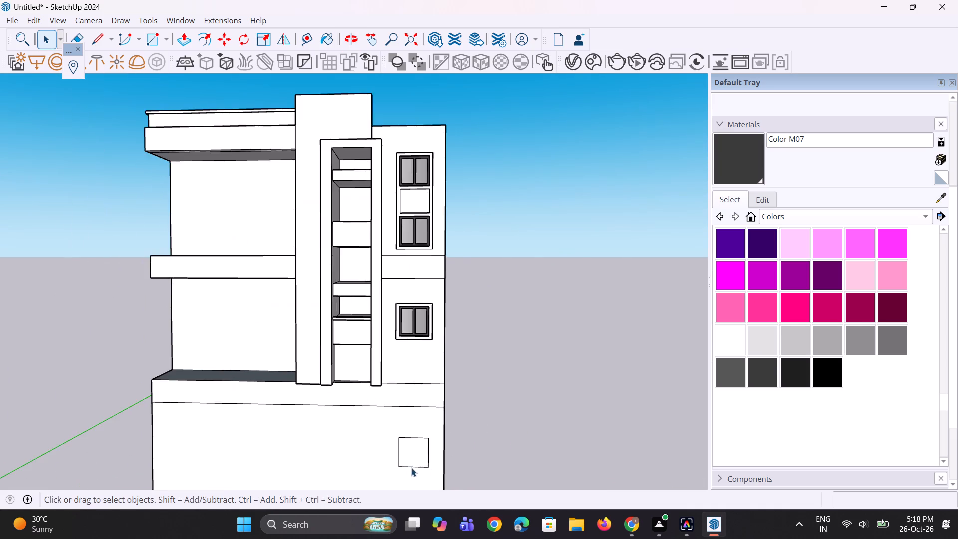
Move the bottom edge of the ground-floor window outline down about 1' 6 1/4" to make the opening taller.
{"action": "scroll", "coordinate": [411, 468], "scroll_direction": "up", "scroll_amount": 10}
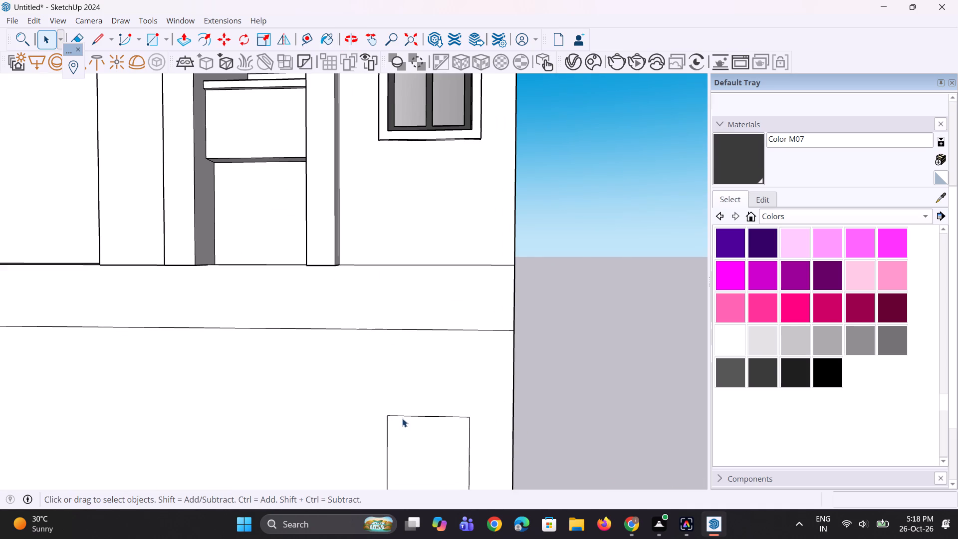
{"action": "left_click", "coordinate": [402, 418]}
{"action": "scroll", "coordinate": [393, 423], "scroll_direction": "up", "scroll_amount": 2}
{"action": "scroll", "coordinate": [339, 406], "scroll_direction": "down", "scroll_amount": 9}
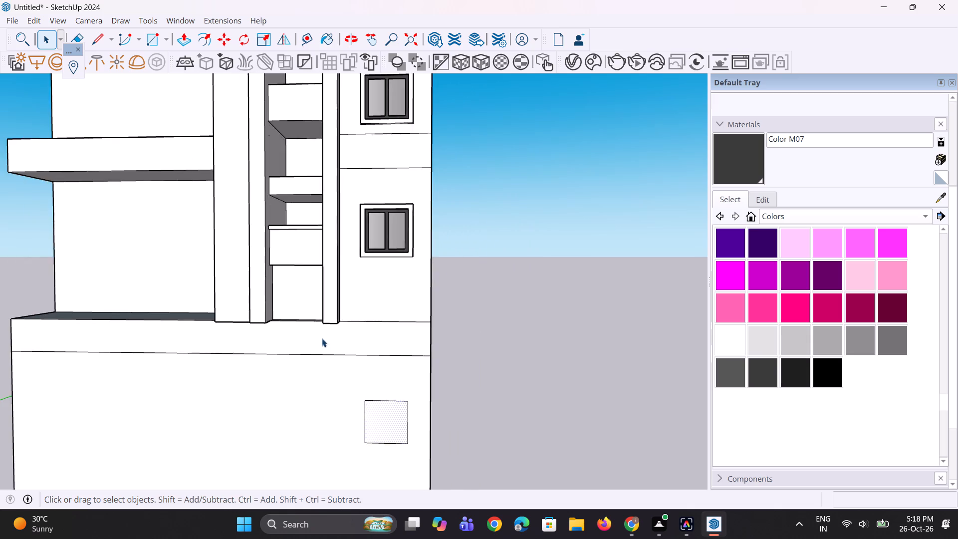
{"action": "scroll", "coordinate": [321, 338], "scroll_direction": "down", "scroll_amount": 5}
{"action": "scroll", "coordinate": [350, 381], "scroll_direction": "up", "scroll_amount": 7}
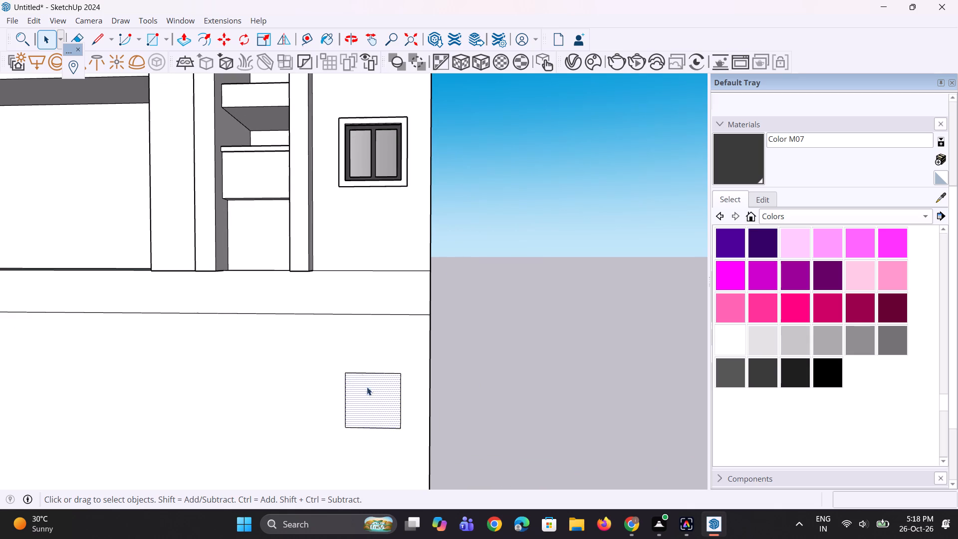
{"action": "left_click", "coordinate": [371, 429]}
{"action": "scroll", "coordinate": [354, 431], "scroll_direction": "up", "scroll_amount": 4}
{"action": "key", "text": "m"}
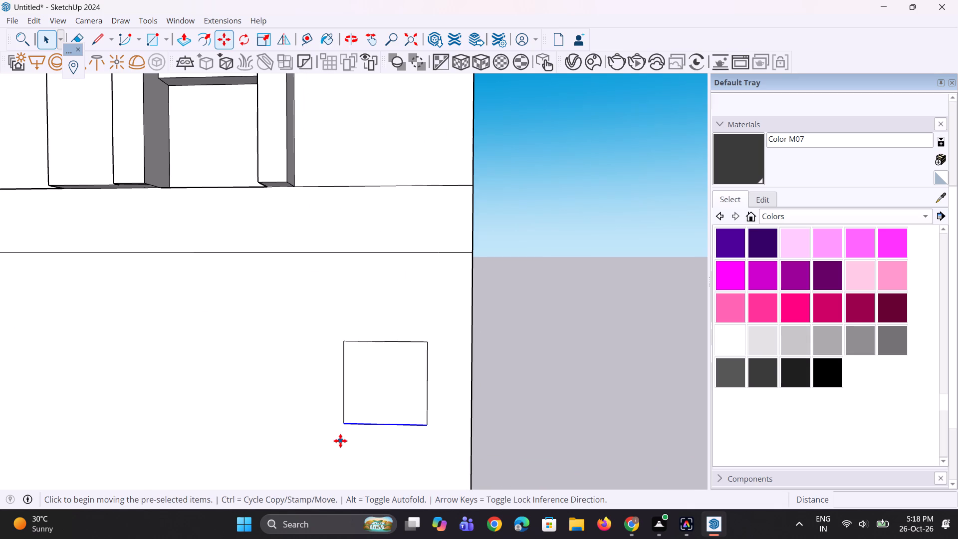
{"action": "left_click", "coordinate": [341, 424]}
{"action": "left_click", "coordinate": [345, 455]}
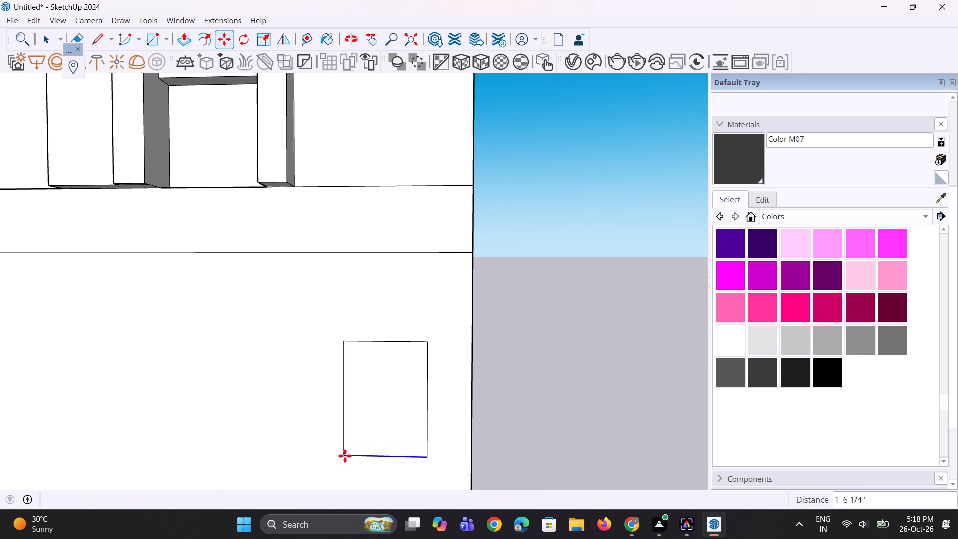
{"action": "key", "text": "space"}
Move the left edge of the ground-floor window outline outward to widen it slightly.
{"action": "left_click", "coordinate": [344, 446]}
{"action": "scroll", "coordinate": [344, 462], "scroll_direction": "up", "scroll_amount": 1}
{"action": "key", "text": "m"}
{"action": "scroll", "coordinate": [343, 465], "scroll_direction": "up", "scroll_amount": 1}
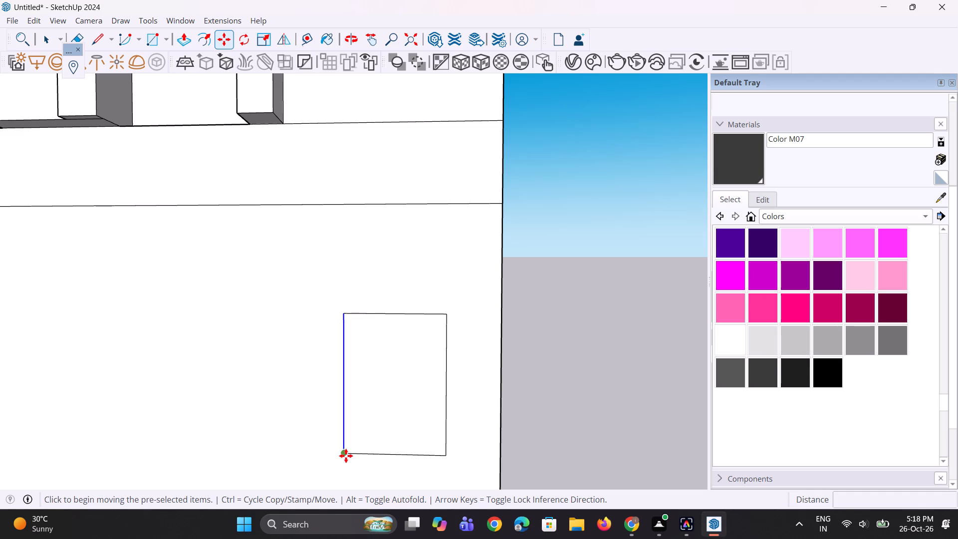
{"action": "left_click", "coordinate": [346, 456]}
{"action": "left_click", "coordinate": [328, 455]}
{"action": "key", "text": "space"}
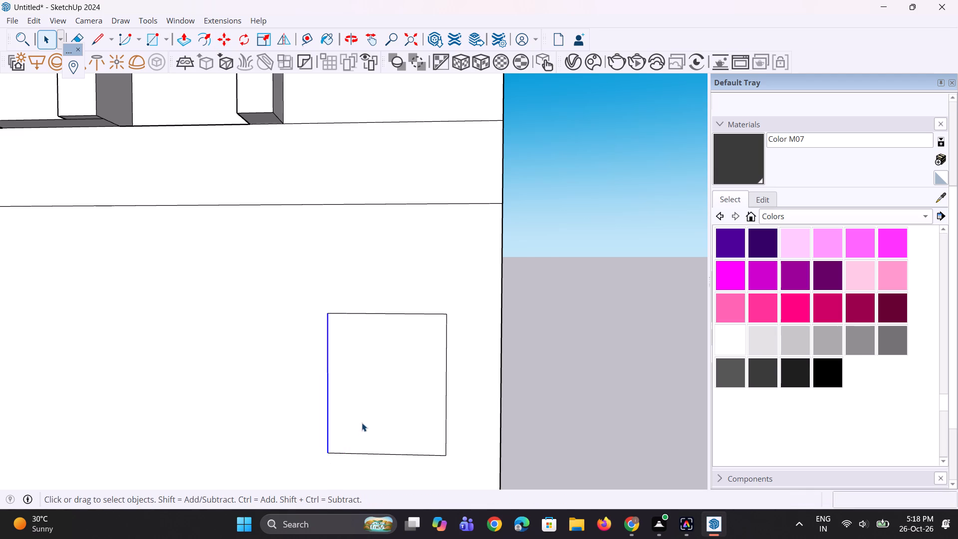
Copy the ground-floor window face sideways to a clear spot beyond the building's right corner.
{"action": "left_click", "coordinate": [362, 422]}
{"action": "scroll", "coordinate": [298, 424], "scroll_direction": "down", "scroll_amount": 5}
{"action": "middle_click_drag", "start_coordinate": [299, 409], "coordinate": [317, 416]}
{"action": "key", "text": "m"}
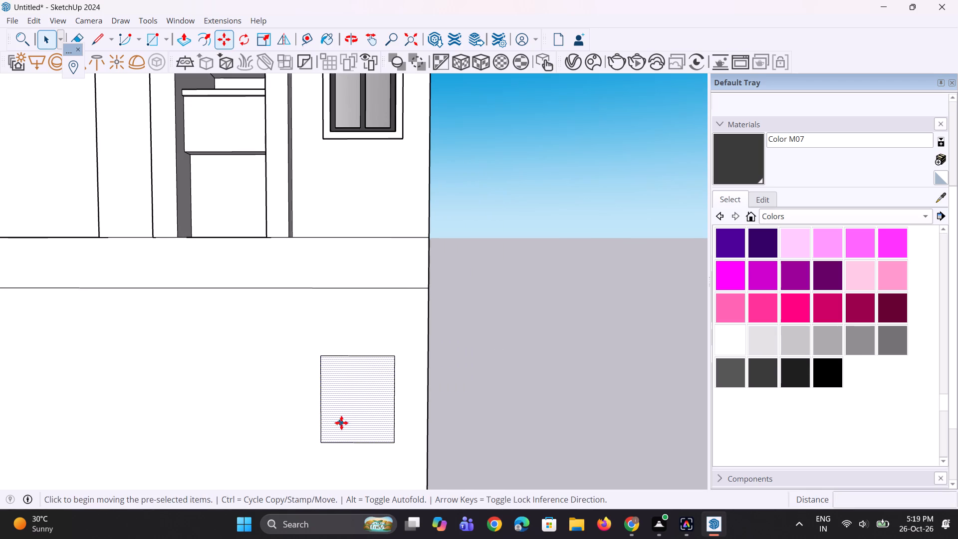
{"action": "left_click", "coordinate": [345, 420]}
{"action": "left_click", "coordinate": [507, 420]}
{"action": "key", "text": "space"}
Offset the ground-floor window outline outward on the wall to form a surround border.
{"action": "left_click", "coordinate": [328, 434]}
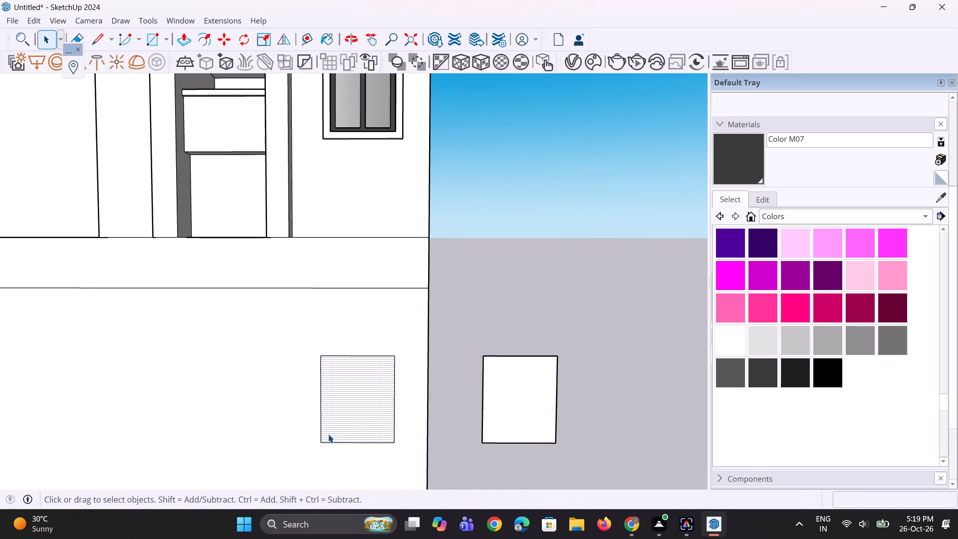
{"action": "scroll", "coordinate": [327, 434], "scroll_direction": "up", "scroll_amount": 2}
{"action": "key", "text": "f"}
{"action": "left_click", "coordinate": [314, 416]}
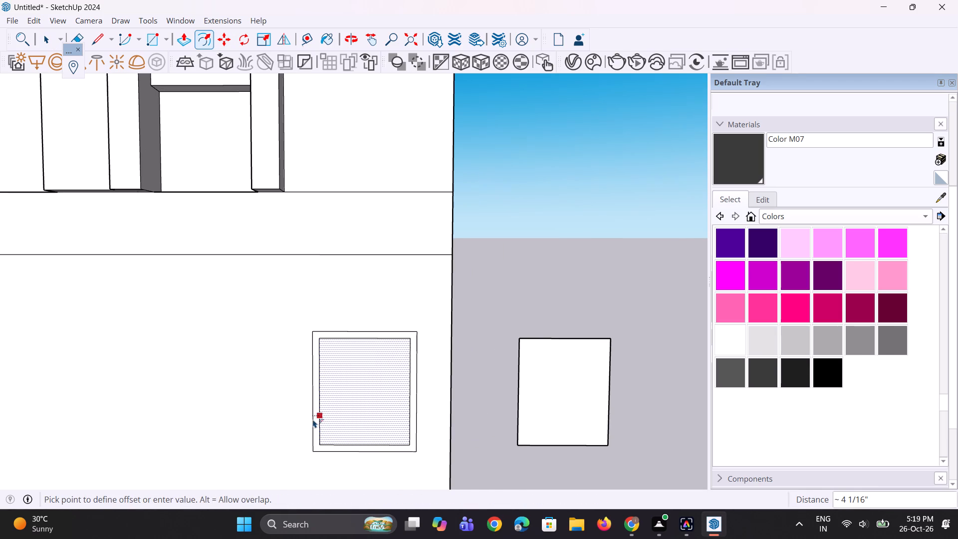
{"action": "left_click", "coordinate": [309, 420]}
{"action": "scroll", "coordinate": [330, 414], "scroll_direction": "down", "scroll_amount": 4}
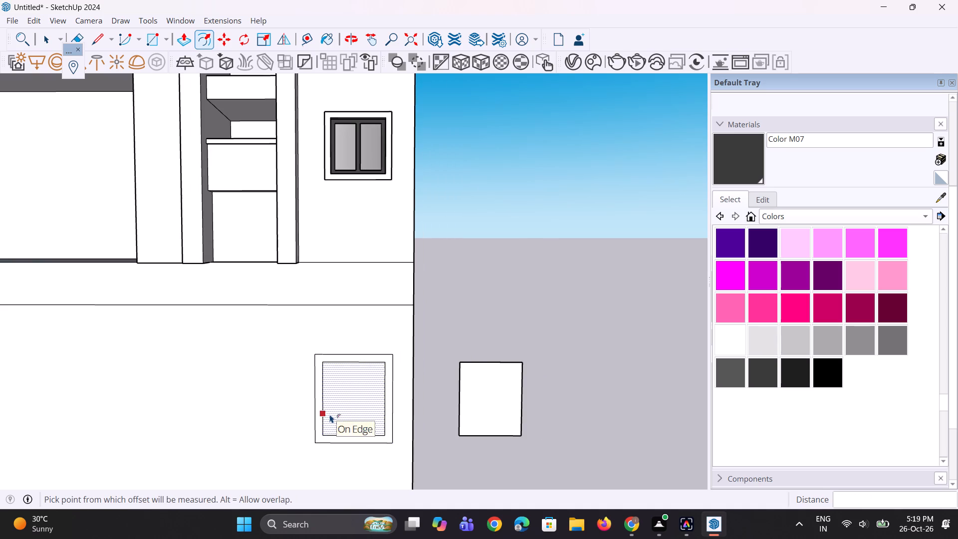
Push the inner ground-floor window face back into the wall to form a deep recess.
{"action": "key", "text": "space"}
{"action": "left_click", "coordinate": [362, 414]}
{"action": "key", "text": "p"}
{"action": "left_click", "coordinate": [358, 412]}
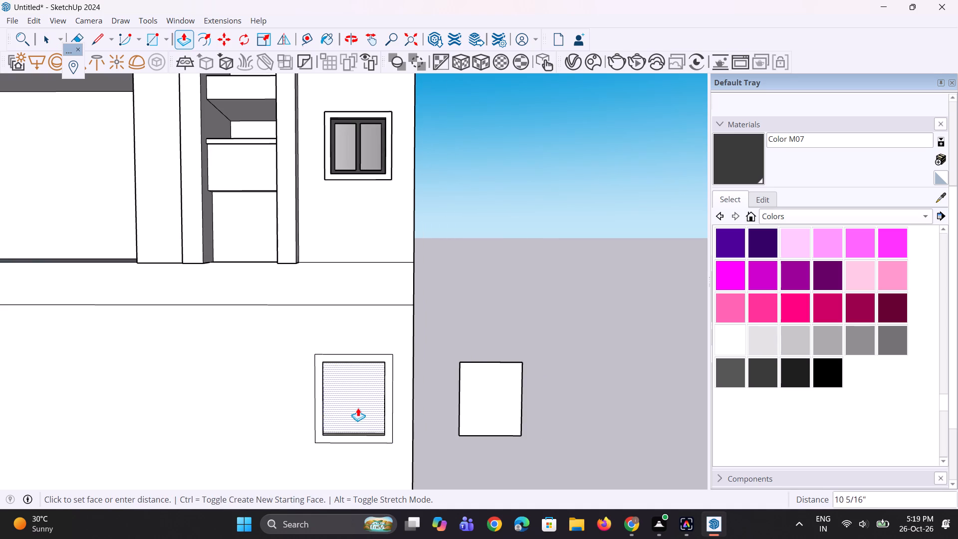
{"action": "left_click", "coordinate": [357, 401]}
{"action": "key", "text": "space"}
{"action": "key", "text": "space"}
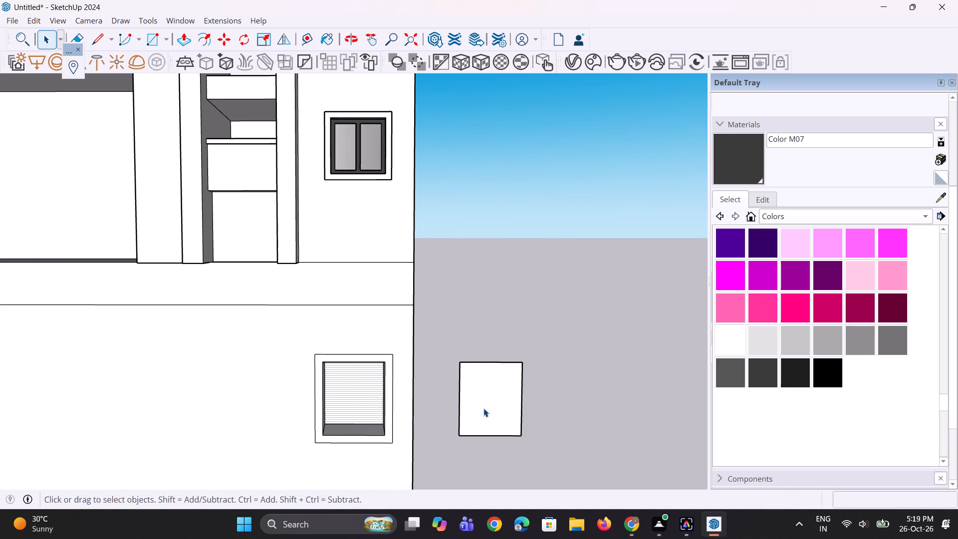
Extrude the copied window face beside the building 3" into a panel.
{"action": "left_click", "coordinate": [483, 408]}
{"action": "scroll", "coordinate": [484, 408], "scroll_direction": "up", "scroll_amount": 4}
{"action": "key", "text": "p"}
{"action": "left_click", "coordinate": [485, 408]}
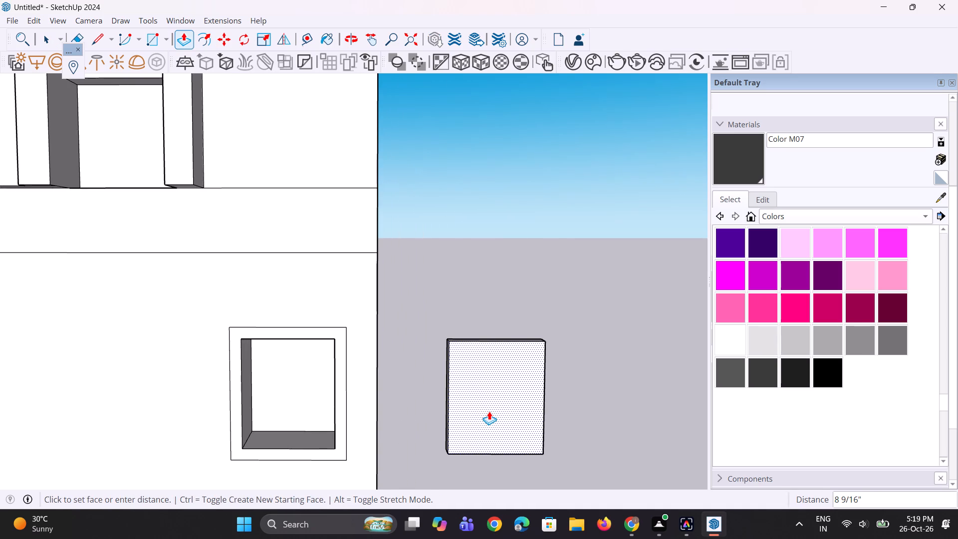
{"action": "key", "text": "3"}
{"action": "key", "text": "shift+quotedbl"}
{"action": "key", "text": "Return"}
{"action": "scroll", "coordinate": [270, 435], "scroll_direction": "down", "scroll_amount": 4}
{"action": "middle_click_drag", "start_coordinate": [356, 430], "coordinate": [434, 418]}
{"action": "key", "text": "space"}
{"action": "key", "text": "space"}
{"action": "left_click", "coordinate": [520, 416]}
Offset the outline of the panel's front face inward about 4 1/8" to form the window frame.
{"action": "scroll", "coordinate": [354, 428], "scroll_direction": "up", "scroll_amount": 7}
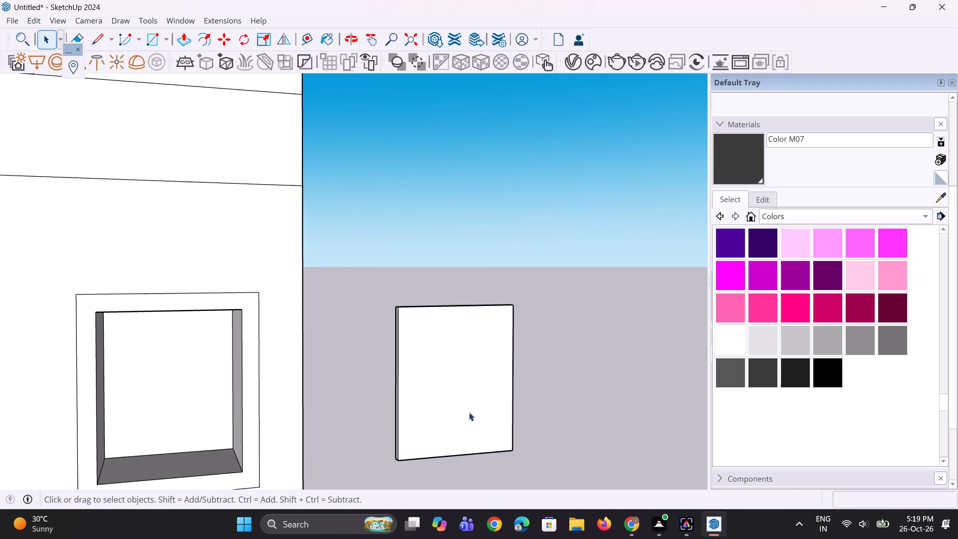
{"action": "left_click", "coordinate": [453, 412]}
{"action": "key", "text": "f"}
{"action": "left_click", "coordinate": [423, 402]}
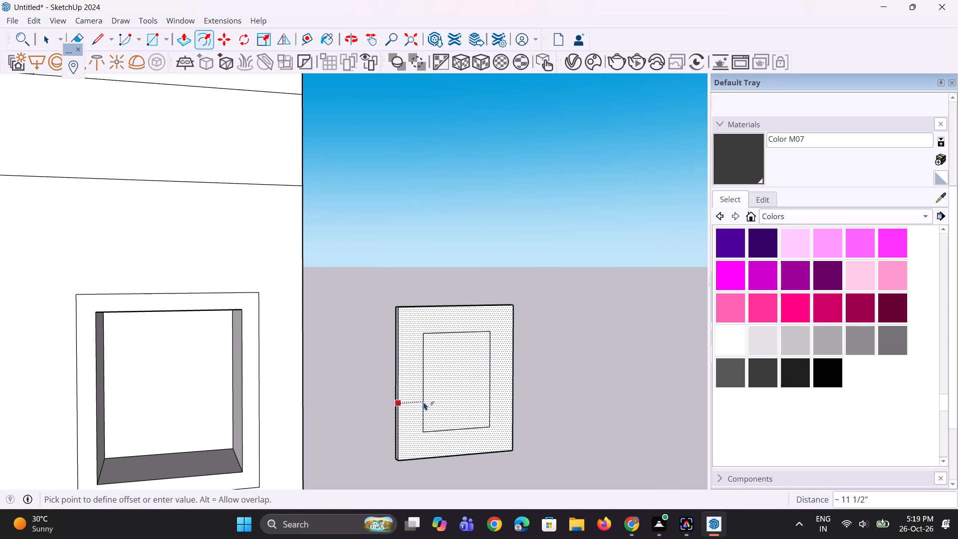
{"action": "left_click", "coordinate": [407, 436]}
{"action": "scroll", "coordinate": [456, 425], "scroll_direction": "up", "scroll_amount": 1}
{"action": "middle_click_drag", "start_coordinate": [456, 425], "coordinate": [337, 435]}
{"action": "key", "text": "space"}
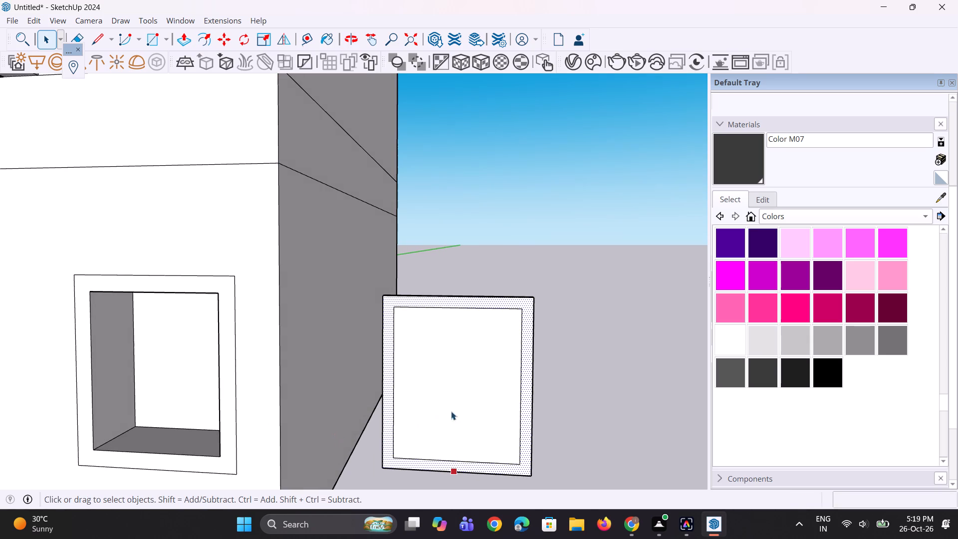
{"action": "key", "text": "space"}
{"action": "left_click_drag", "start_coordinate": [634, 429], "coordinate": [627, 433]}
Draw two short horizontal lines from the frame's inner left corners to the panel's left edge, closing off the left strip.
{"action": "scroll", "coordinate": [383, 485], "scroll_direction": "up", "scroll_amount": 2}
{"action": "scroll", "coordinate": [393, 473], "scroll_direction": "down", "scroll_amount": 4}
{"action": "key", "text": "l"}
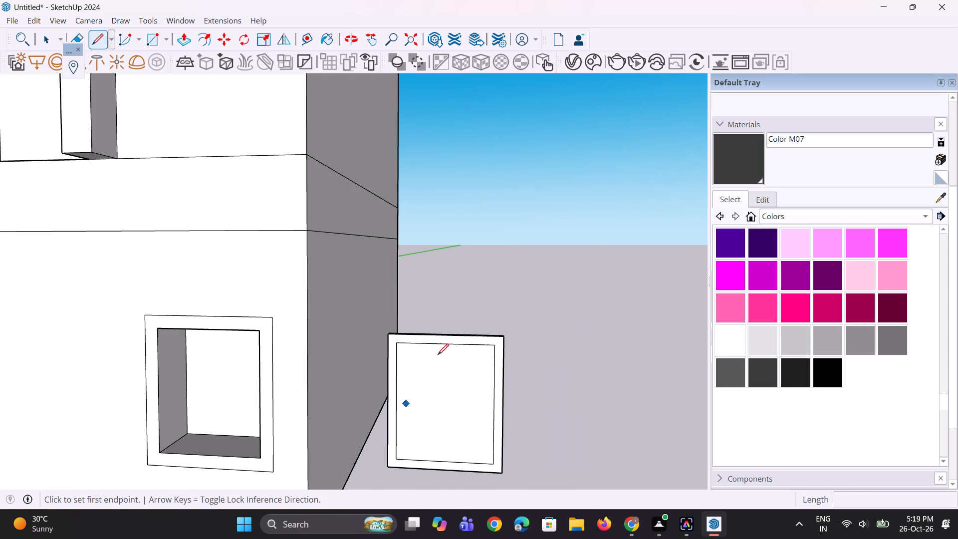
{"action": "scroll", "coordinate": [438, 352], "scroll_direction": "up", "scroll_amount": 6}
{"action": "left_click", "coordinate": [381, 342]}
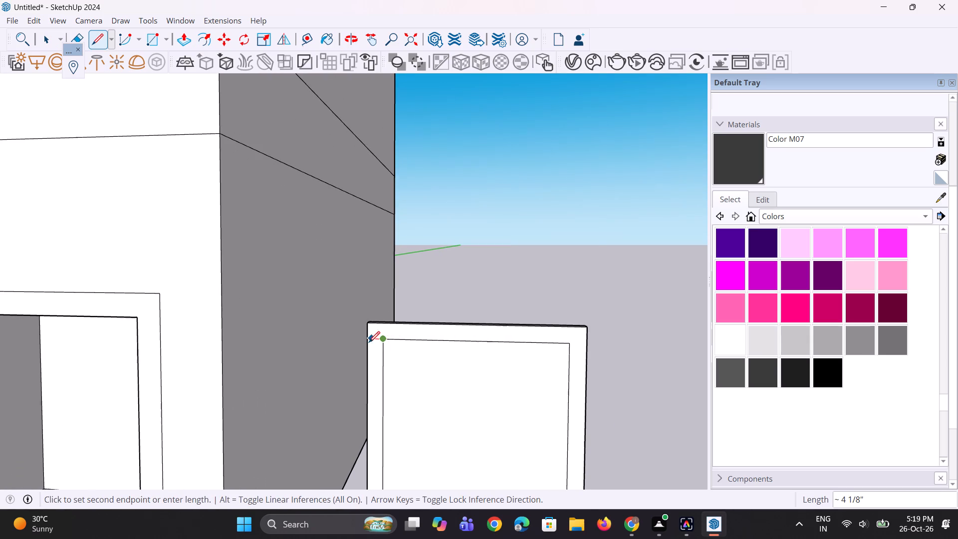
{"action": "left_click", "coordinate": [367, 342]}
{"action": "scroll", "coordinate": [388, 325], "scroll_direction": "down", "scroll_amount": 9}
{"action": "scroll", "coordinate": [383, 459], "scroll_direction": "up", "scroll_amount": 2}
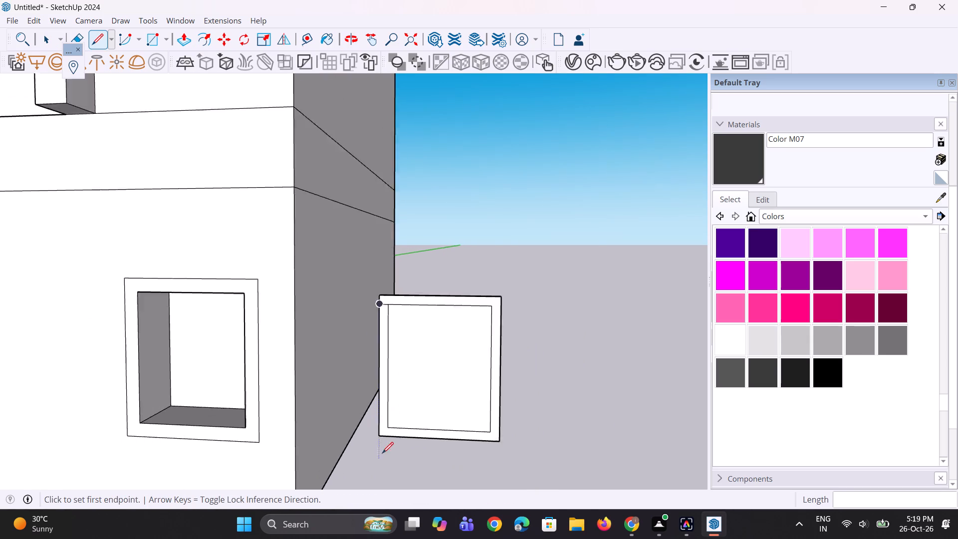
{"action": "scroll", "coordinate": [382, 453], "scroll_direction": "up", "scroll_amount": 7}
{"action": "left_click", "coordinate": [396, 422]}
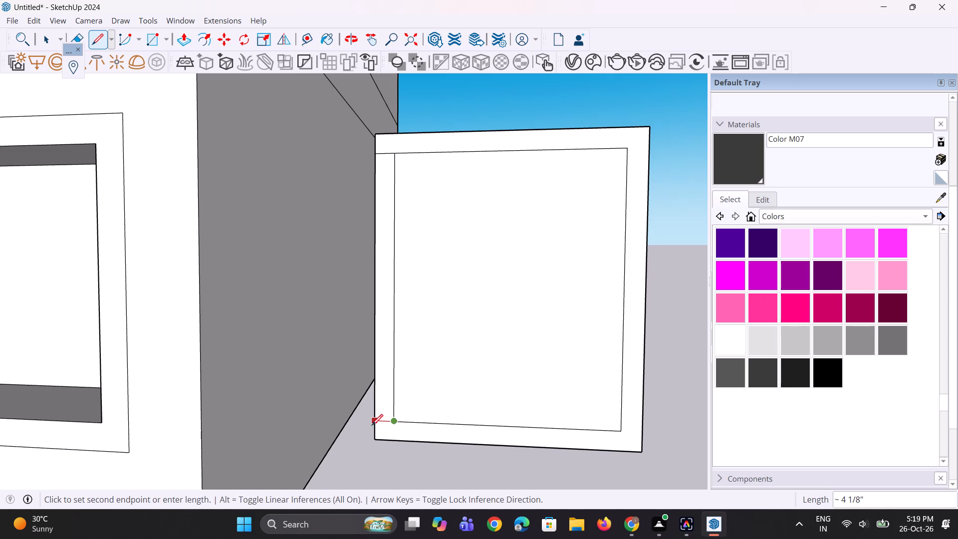
{"action": "left_click", "coordinate": [372, 425]}
Copy the left frame strip about 4' 2 13/16" to the panel's right edge with a /2 division, adding a centre mullion.
{"action": "key", "text": "space"}
{"action": "left_click", "coordinate": [381, 410]}
{"action": "key", "text": "m"}
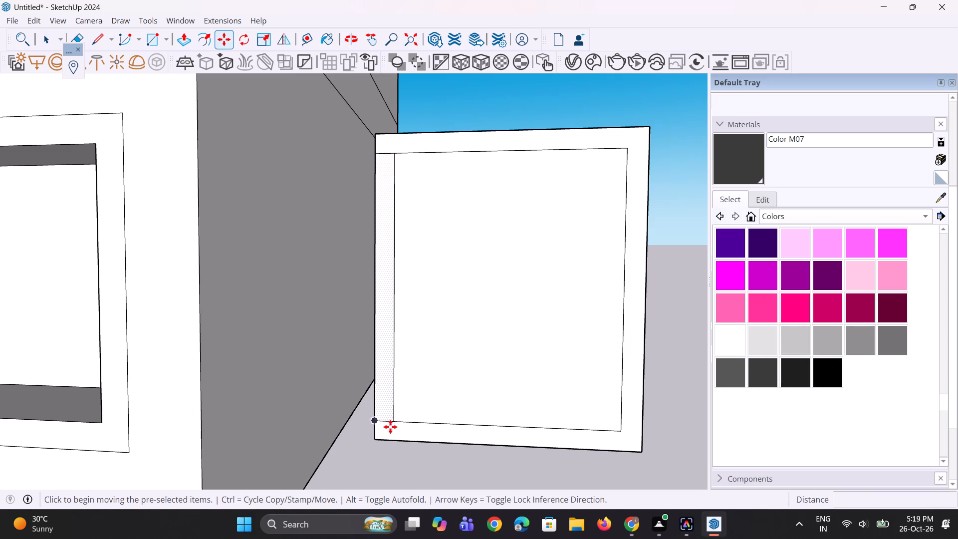
{"action": "left_click", "coordinate": [396, 425]}
{"action": "scroll", "coordinate": [461, 424], "scroll_direction": "down", "scroll_amount": 4}
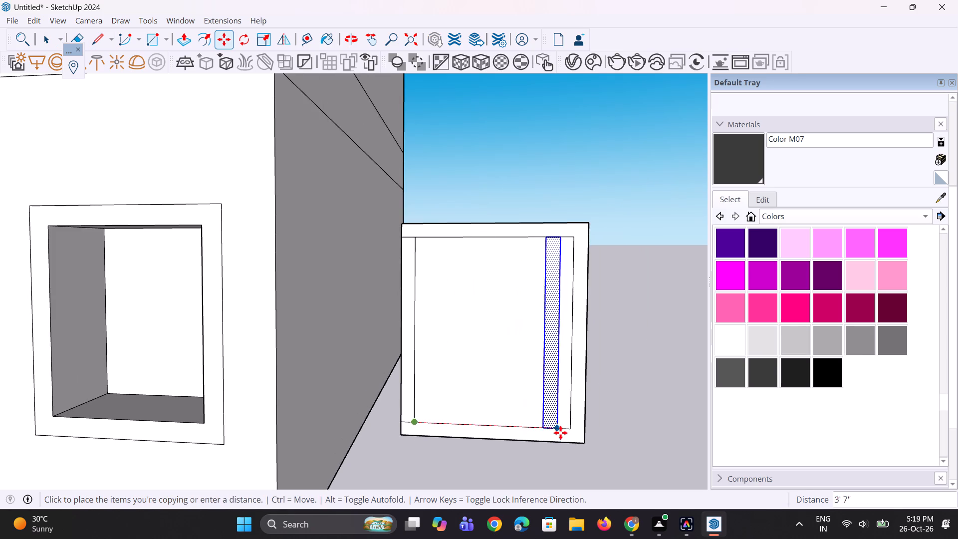
{"action": "left_click", "coordinate": [585, 429]}
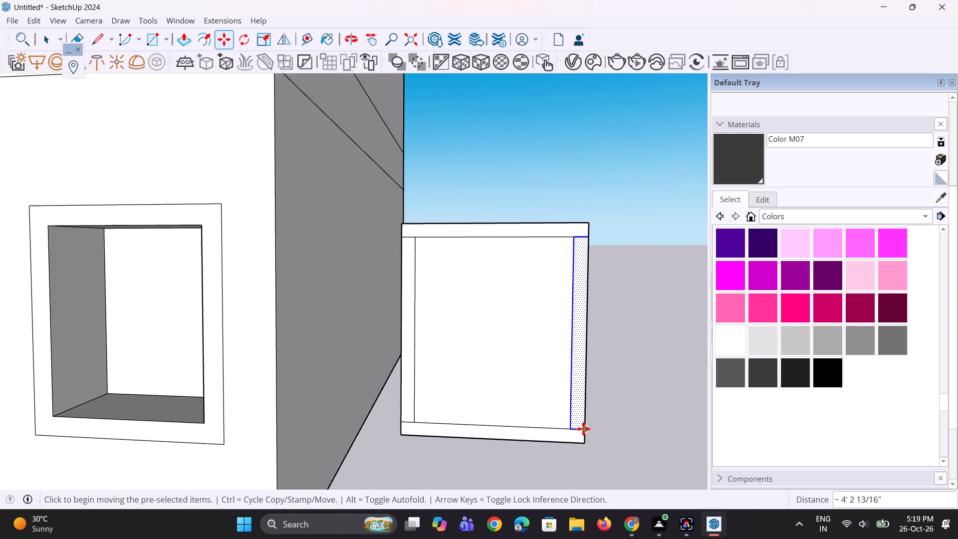
{"action": "type", "text": "/2"}
{"action": "key", "text": "Return"}
{"action": "middle_click_drag", "start_coordinate": [462, 414], "coordinate": [484, 423]}
{"action": "key", "text": "space"}
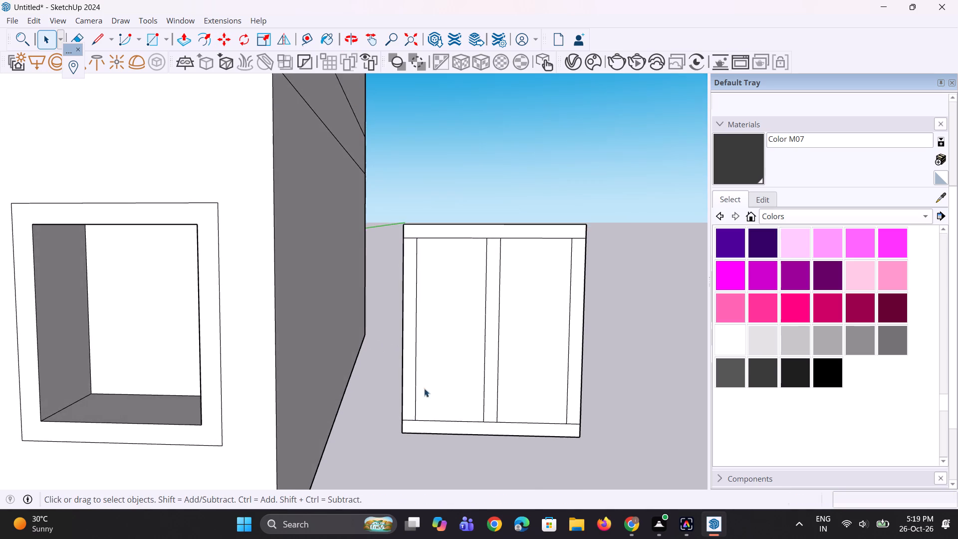
{"action": "key", "text": "space"}
Erase the dividing lines where the side strips and centre mullion meet the frame's top rail.
{"action": "scroll", "coordinate": [416, 255], "scroll_direction": "up", "scroll_amount": 10}
{"action": "key", "text": "e"}
{"action": "left_click_drag", "start_coordinate": [402, 234], "coordinate": [410, 266]}
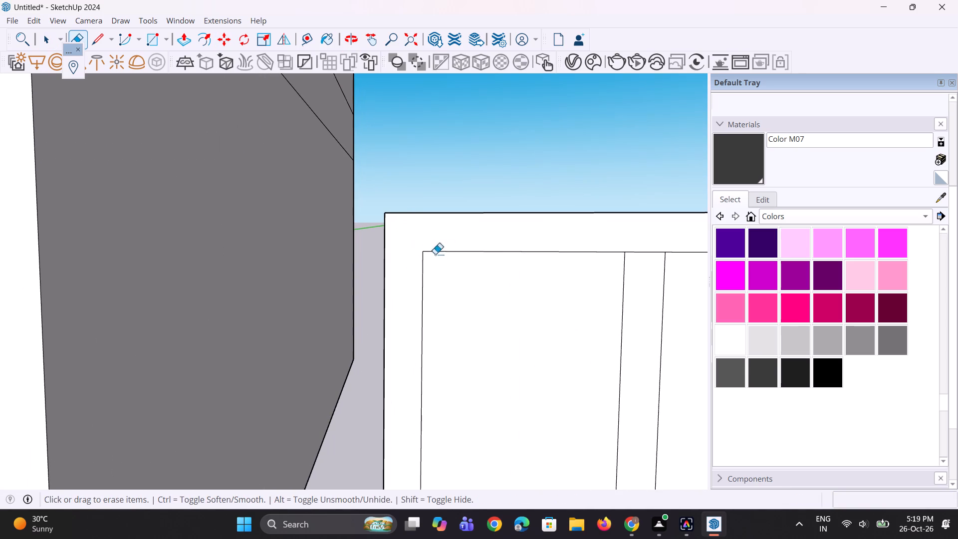
{"action": "left_click_drag", "start_coordinate": [642, 246], "coordinate": [644, 278]}
{"action": "scroll", "coordinate": [410, 294], "scroll_direction": "down", "scroll_amount": 8}
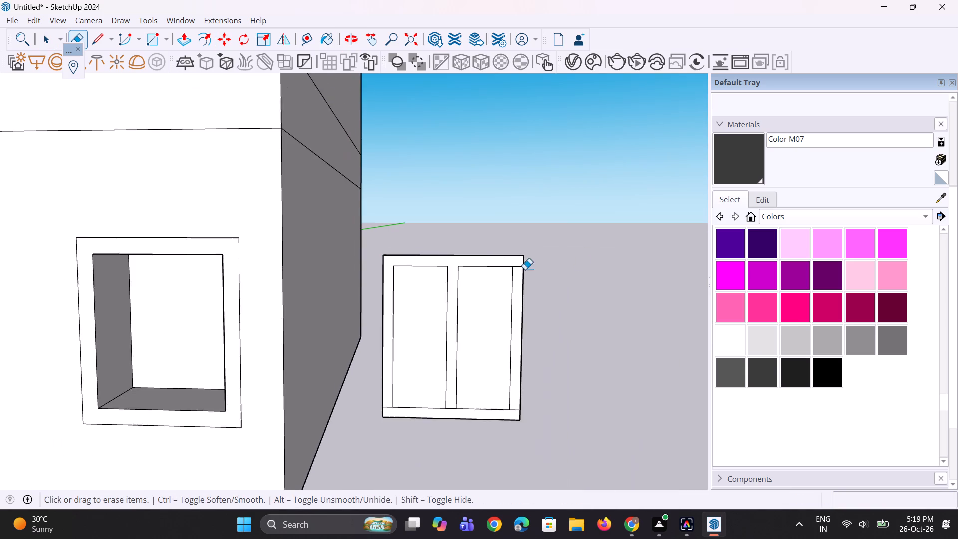
{"action": "scroll", "coordinate": [588, 268], "scroll_direction": "up", "scroll_amount": 6}
{"action": "left_click_drag", "start_coordinate": [471, 256], "coordinate": [480, 288]}
{"action": "scroll", "coordinate": [475, 247], "scroll_direction": "down", "scroll_amount": 1}
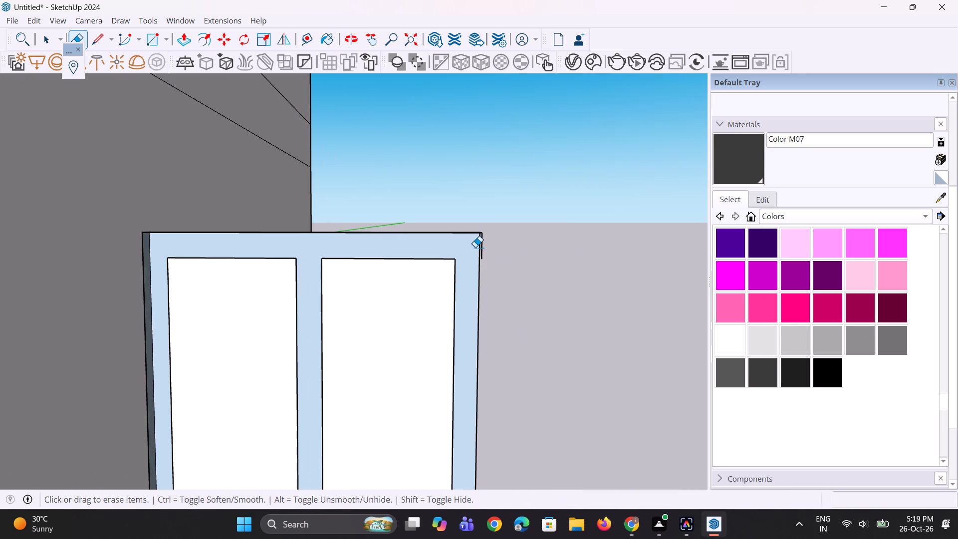
{"action": "key", "text": "ctrl+z"}
{"action": "scroll", "coordinate": [450, 264], "scroll_direction": "up", "scroll_amount": 2, "text": "ctrl"}
{"action": "left_click_drag", "start_coordinate": [476, 259], "coordinate": [483, 277]}
{"action": "scroll", "coordinate": [483, 249], "scroll_direction": "down", "scroll_amount": 2}
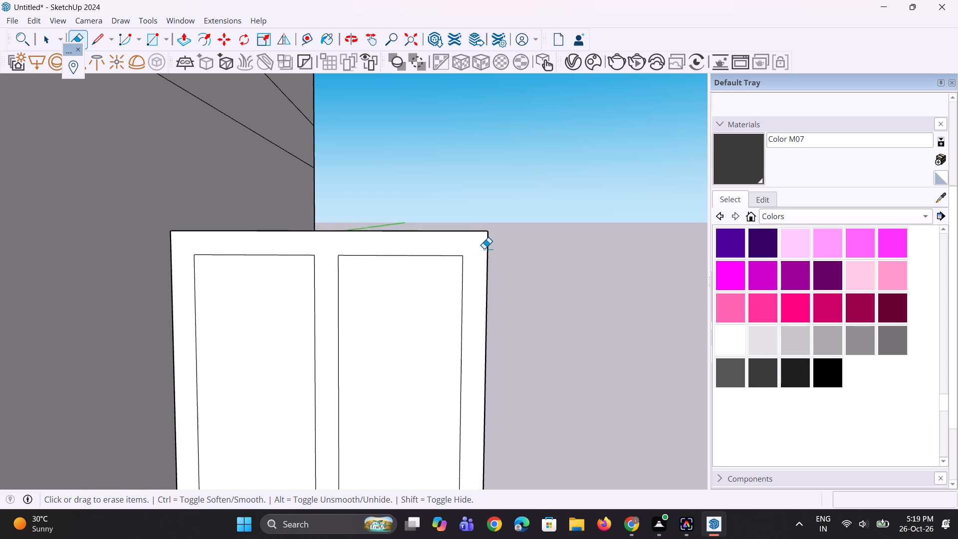
Erase the dividing lines where the side strips and centre mullion meet the frame's bottom rail.
{"action": "scroll", "coordinate": [484, 249], "scroll_direction": "down", "scroll_amount": 10}
{"action": "scroll", "coordinate": [406, 363], "scroll_direction": "up", "scroll_amount": 11}
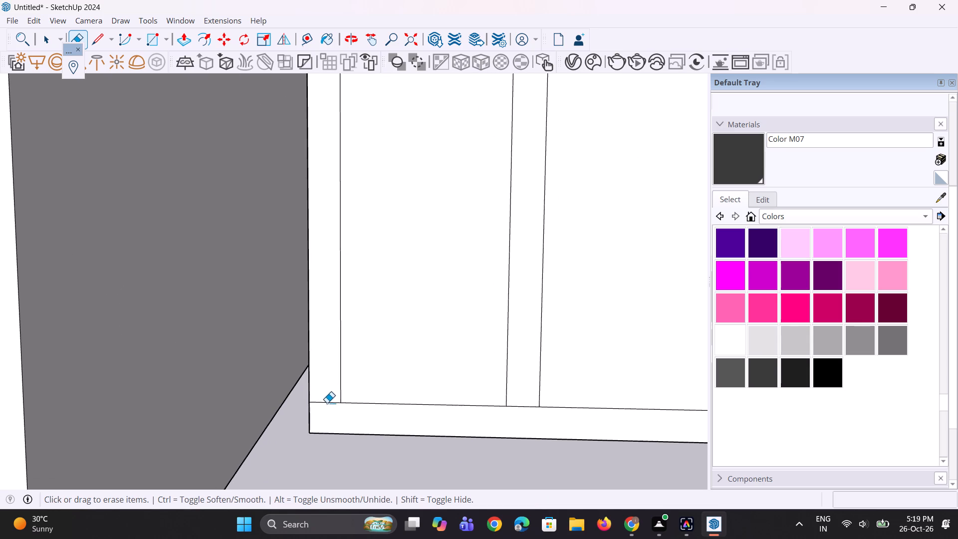
{"action": "left_click_drag", "start_coordinate": [327, 403], "coordinate": [336, 416]}
{"action": "left_click_drag", "start_coordinate": [518, 402], "coordinate": [522, 418]}
{"action": "scroll", "coordinate": [392, 419], "scroll_direction": "down", "scroll_amount": 4}
{"action": "scroll", "coordinate": [610, 414], "scroll_direction": "up", "scroll_amount": 3}
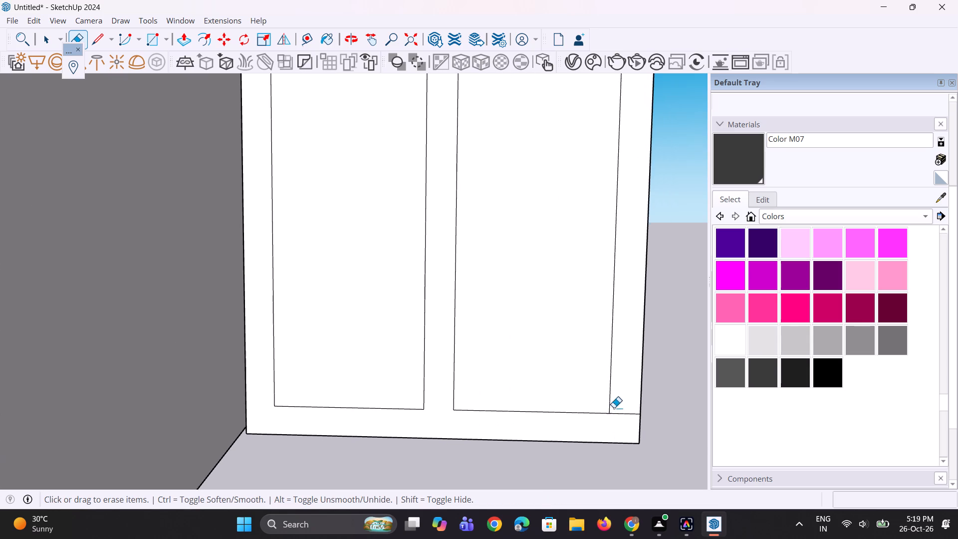
{"action": "left_click_drag", "start_coordinate": [618, 407], "coordinate": [623, 418]}
Extrude the joined frame and mullion face forward from the two panes, repeating the previous push/pull distance.
{"action": "middle_click_drag", "start_coordinate": [613, 440], "coordinate": [583, 443]}
{"action": "scroll", "coordinate": [562, 446], "scroll_direction": "up", "scroll_amount": 1}
{"action": "key", "text": "p"}
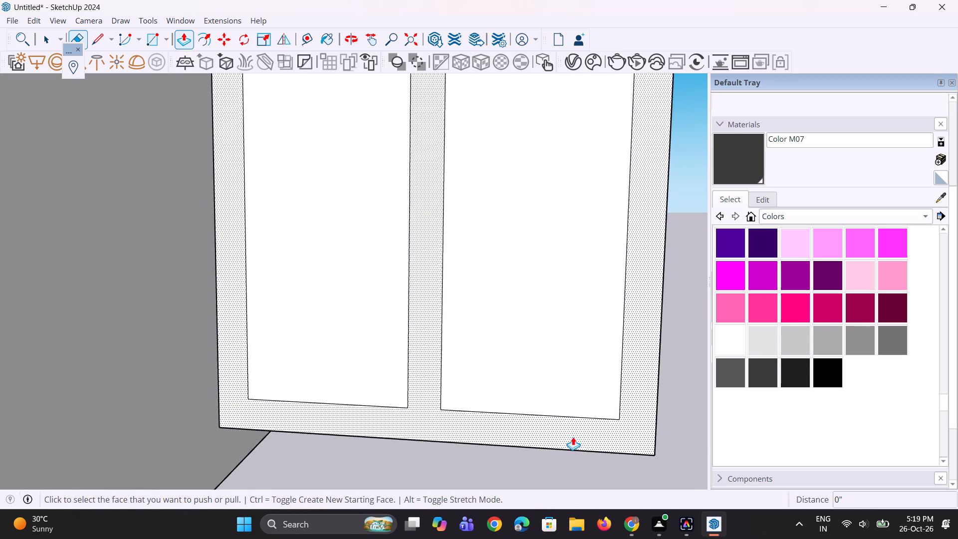
{"action": "double_click", "coordinate": [574, 436]}
{"action": "scroll", "coordinate": [557, 494], "scroll_direction": "down", "scroll_amount": 11}
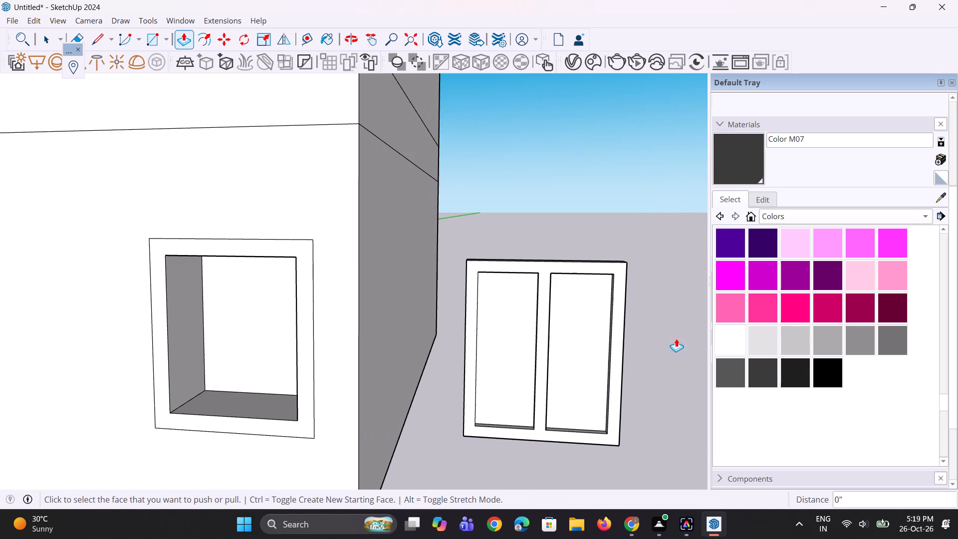
{"action": "key", "text": "space"}
{"action": "key", "text": "space"}
Paint both window panes and the panel's back face with Mirror 01 from the Glass and Mirrors collection.
{"action": "left_click", "coordinate": [774, 220]}
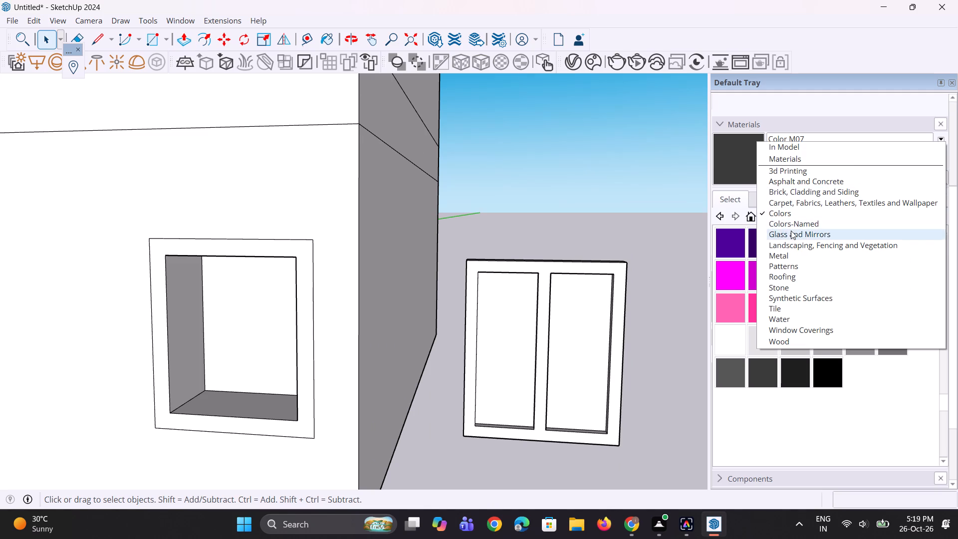
{"action": "left_click", "coordinate": [791, 231]}
{"action": "left_click", "coordinate": [737, 243]}
{"action": "left_click", "coordinate": [586, 344]}
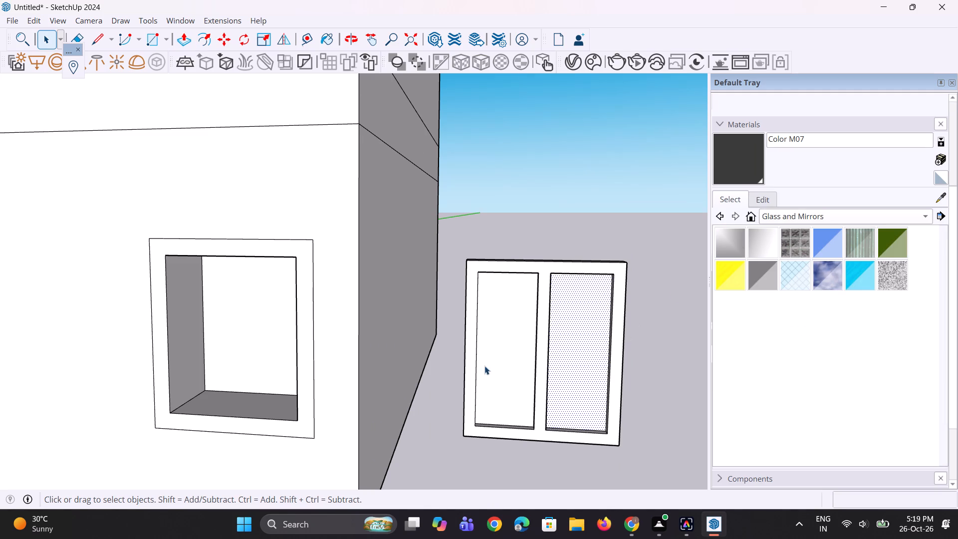
{"action": "left_click", "coordinate": [739, 240]}
{"action": "left_click_drag", "start_coordinate": [584, 356], "coordinate": [579, 357]}
{"action": "left_click", "coordinate": [506, 362]}
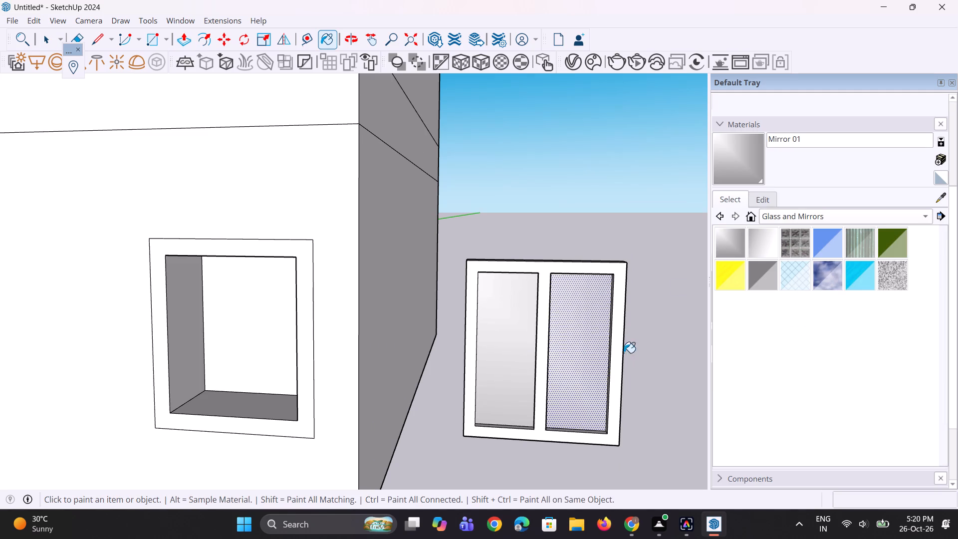
{"action": "middle_click_drag", "start_coordinate": [622, 351], "coordinate": [337, 403]}
{"action": "middle_click_drag", "start_coordinate": [418, 396], "coordinate": [242, 337]}
{"action": "left_click", "coordinate": [288, 342]}
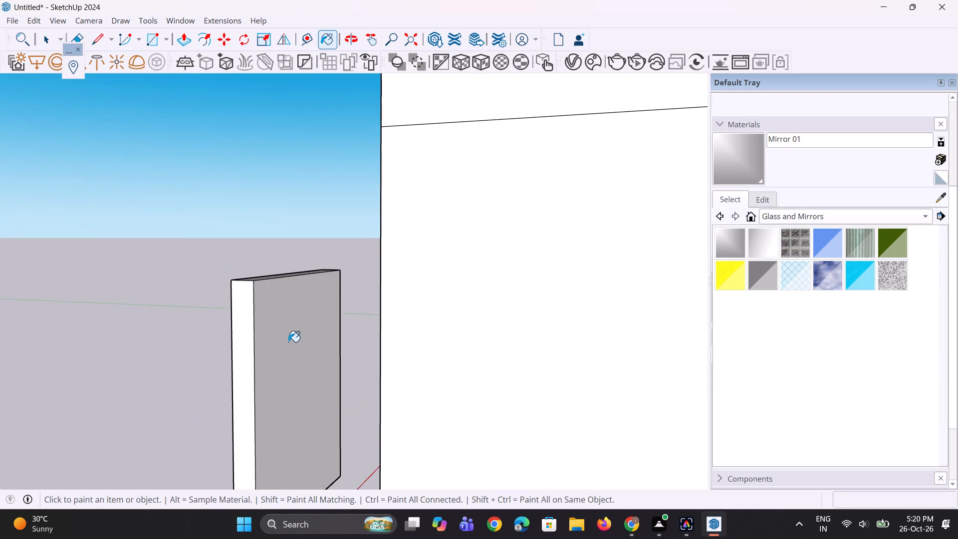
Paint the front face of the window frame and mullion with Color M07 from the Colors collection.
{"action": "middle_click_drag", "start_coordinate": [385, 400], "coordinate": [711, 378]}
{"action": "scroll", "coordinate": [643, 394], "scroll_direction": "down", "scroll_amount": 5}
{"action": "middle_click_drag", "start_coordinate": [640, 428], "coordinate": [745, 415]}
{"action": "scroll", "coordinate": [607, 391], "scroll_direction": "up", "scroll_amount": 2}
{"action": "scroll", "coordinate": [572, 430], "scroll_direction": "down", "scroll_amount": 4}
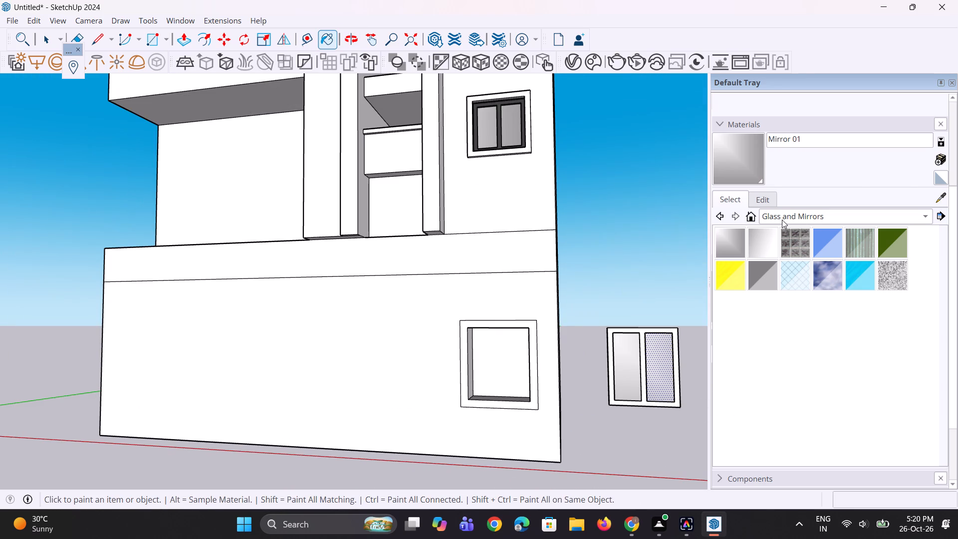
{"action": "left_click", "coordinate": [781, 218]}
{"action": "left_click", "coordinate": [798, 192]}
{"action": "scroll", "coordinate": [784, 359], "scroll_direction": "down", "scroll_amount": 16}
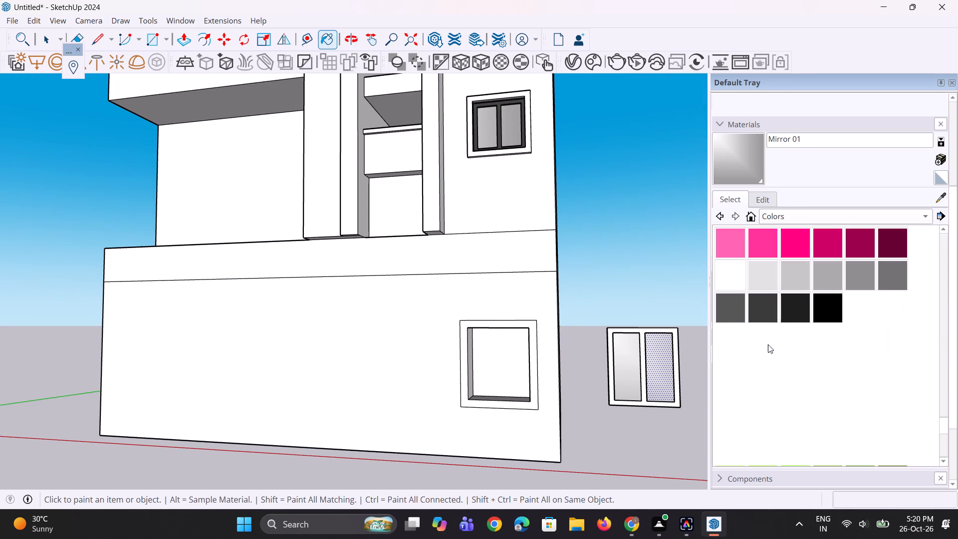
{"action": "left_click", "coordinate": [758, 307]}
{"action": "scroll", "coordinate": [687, 377], "scroll_direction": "up", "scroll_amount": 5}
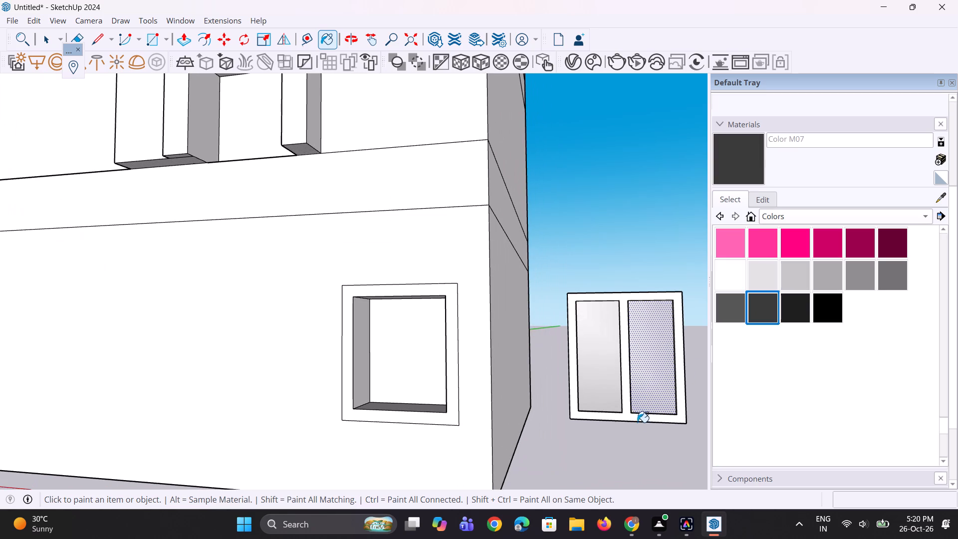
{"action": "left_click", "coordinate": [629, 421]}
{"action": "left_click", "coordinate": [626, 405]}
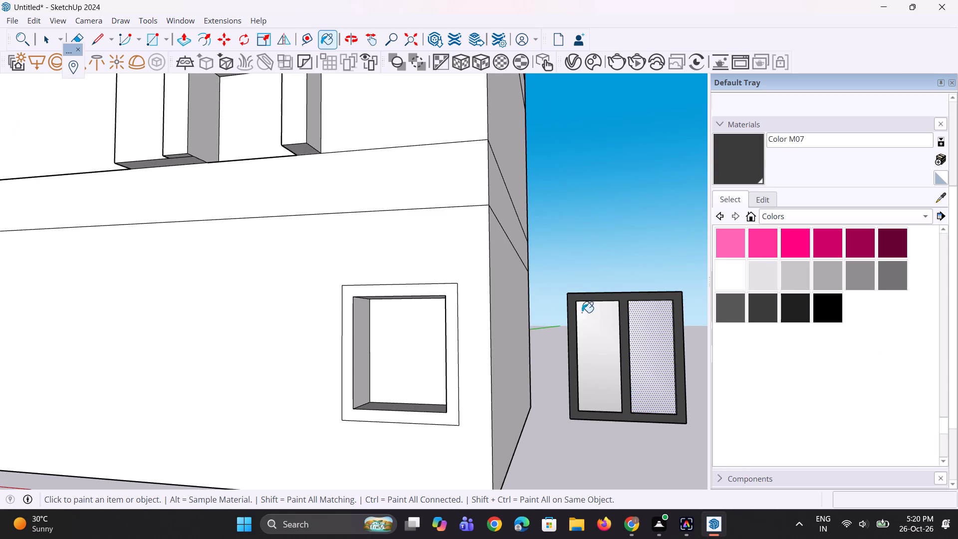
Paint the bottom and side reveals around both glass panes with Color M07.
{"action": "scroll", "coordinate": [587, 322], "scroll_direction": "down", "scroll_amount": 2}
{"action": "middle_click_drag", "start_coordinate": [628, 363], "coordinate": [692, 443]}
{"action": "scroll", "coordinate": [653, 399], "scroll_direction": "up", "scroll_amount": 3}
{"action": "scroll", "coordinate": [574, 361], "scroll_direction": "up", "scroll_amount": 6}
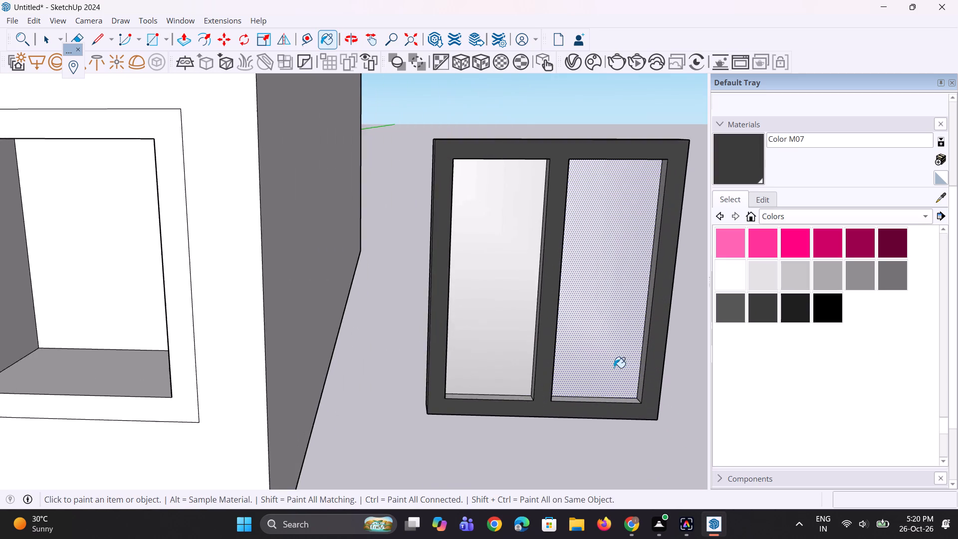
{"action": "scroll", "coordinate": [614, 368], "scroll_direction": "up", "scroll_amount": 8}
{"action": "left_click", "coordinate": [654, 380]}
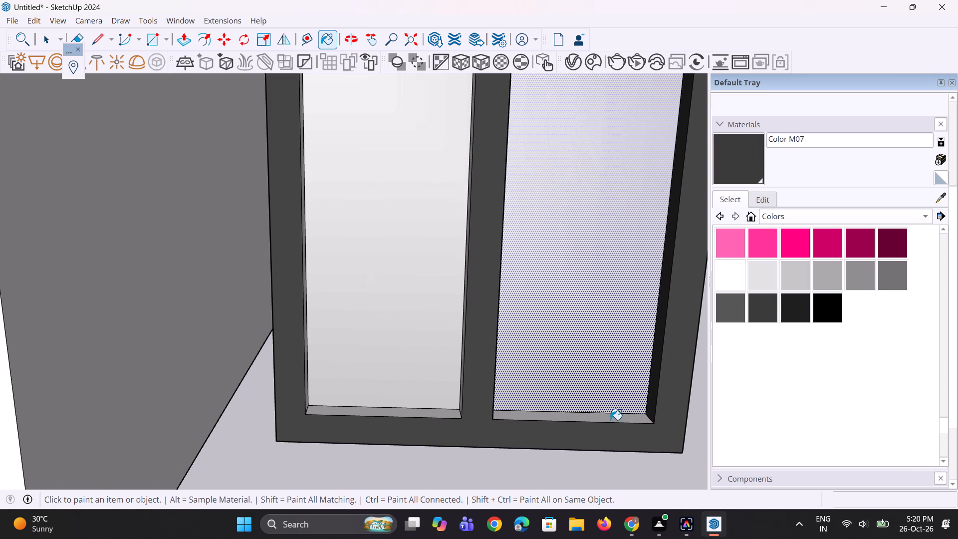
{"action": "left_click", "coordinate": [610, 420]}
{"action": "left_click", "coordinate": [401, 412]}
{"action": "middle_click_drag", "start_coordinate": [431, 417], "coordinate": [500, 407]}
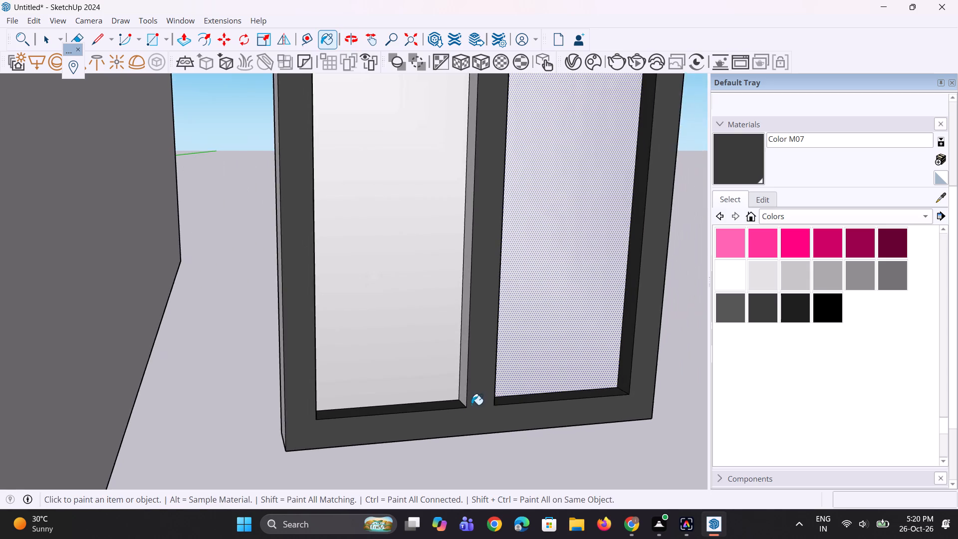
{"action": "scroll", "coordinate": [467, 403], "scroll_direction": "up", "scroll_amount": 3}
{"action": "left_click", "coordinate": [466, 373]}
{"action": "middle_click_drag", "start_coordinate": [500, 393], "coordinate": [293, 410]}
{"action": "scroll", "coordinate": [469, 418], "scroll_direction": "up", "scroll_amount": 1}
{"action": "left_click", "coordinate": [440, 408]}
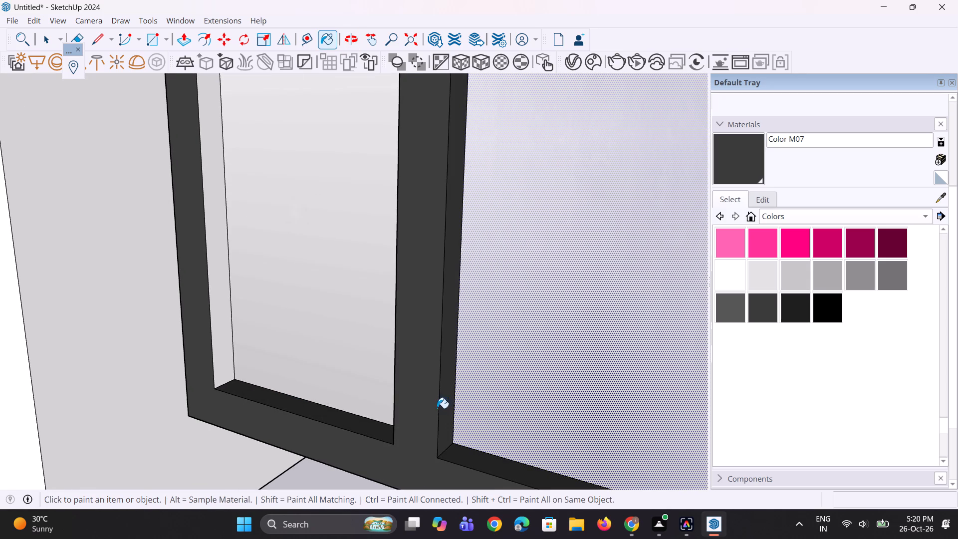
{"action": "left_click", "coordinate": [224, 359]}
Paint the window frame's outer right side, top and outer left side with Color M07.
{"action": "scroll", "coordinate": [453, 464], "scroll_direction": "down", "scroll_amount": 9}
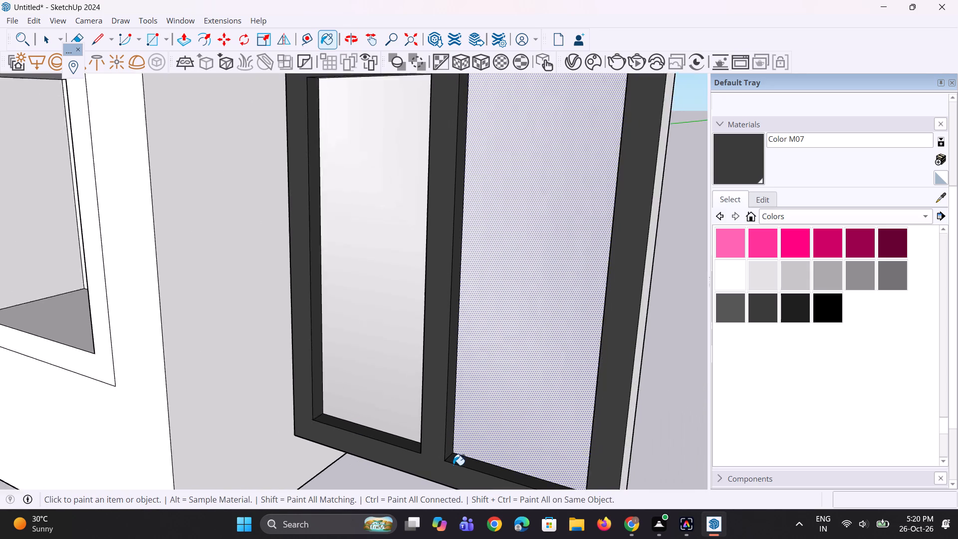
{"action": "scroll", "coordinate": [453, 465], "scroll_direction": "down", "scroll_amount": 2}
{"action": "scroll", "coordinate": [563, 394], "scroll_direction": "up", "scroll_amount": 1}
{"action": "left_click", "coordinate": [576, 392]}
{"action": "middle_click_drag", "start_coordinate": [545, 314], "coordinate": [566, 364]}
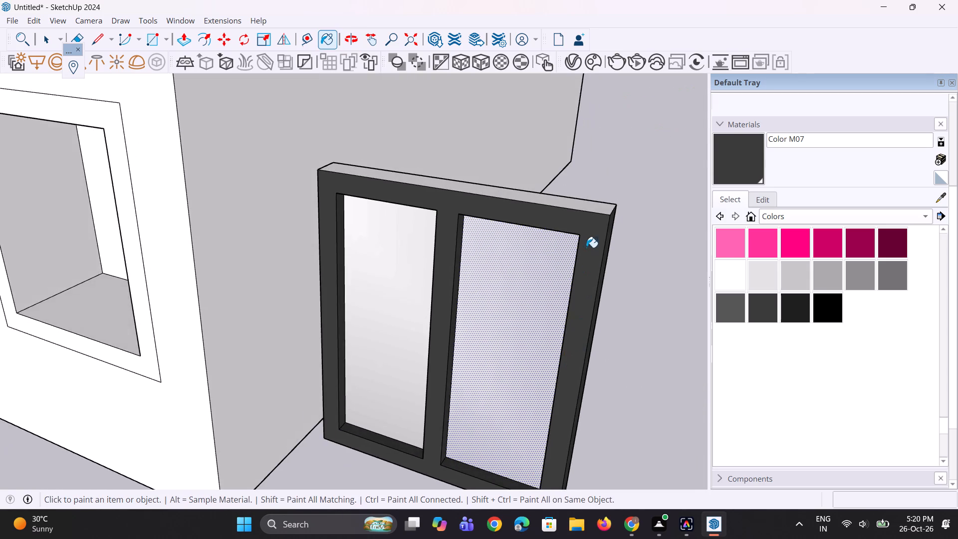
{"action": "scroll", "coordinate": [586, 238], "scroll_direction": "up", "scroll_amount": 2}
{"action": "left_click", "coordinate": [586, 202]}
{"action": "middle_click_drag", "start_coordinate": [313, 260], "coordinate": [556, 210]}
{"action": "scroll", "coordinate": [343, 287], "scroll_direction": "up", "scroll_amount": 2}
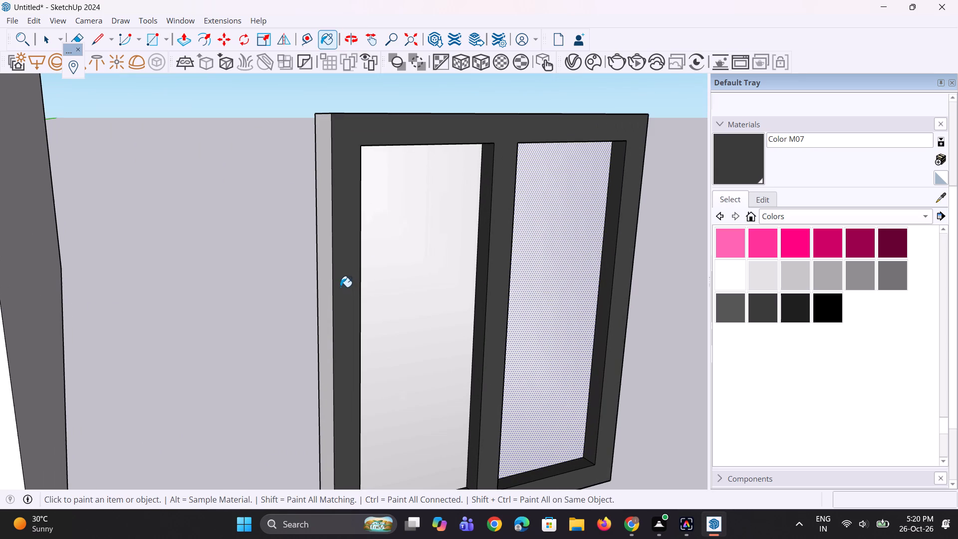
{"action": "left_click", "coordinate": [327, 288]}
Paint the top reveals of both panes and the frame's outer underside with Color M07.
{"action": "middle_click_drag", "start_coordinate": [433, 295], "coordinate": [387, 122]}
{"action": "scroll", "coordinate": [394, 127], "scroll_direction": "up", "scroll_amount": 3}
{"action": "left_click", "coordinate": [403, 132]}
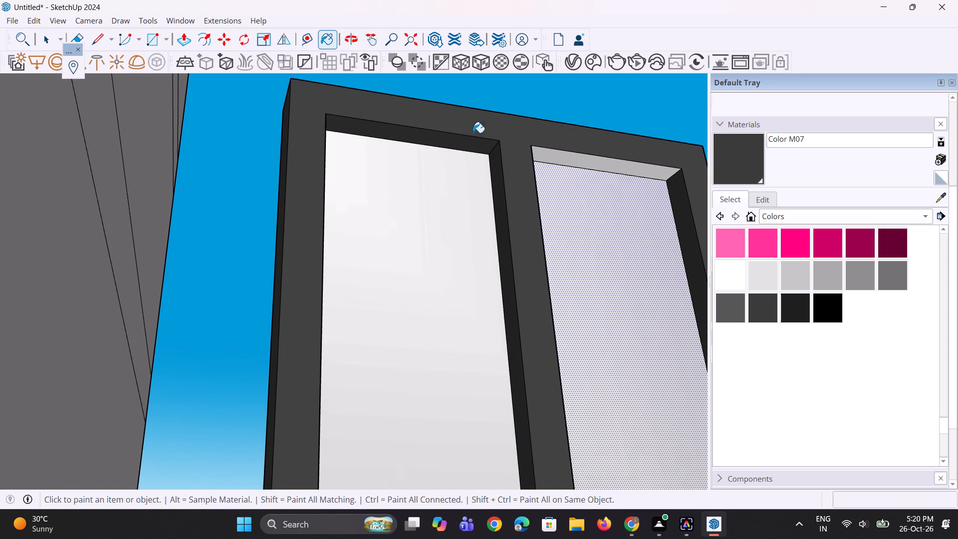
{"action": "left_click", "coordinate": [550, 154]}
{"action": "scroll", "coordinate": [421, 123], "scroll_direction": "down", "scroll_amount": 8}
{"action": "middle_click_drag", "start_coordinate": [486, 312], "coordinate": [482, 258]}
{"action": "scroll", "coordinate": [487, 331], "scroll_direction": "up", "scroll_amount": 2}
{"action": "left_click", "coordinate": [487, 369]}
Group the whole painted two-pane window, including its frame and glass.
{"action": "scroll", "coordinate": [511, 271], "scroll_direction": "down", "scroll_amount": 6}
{"action": "middle_click_drag", "start_coordinate": [454, 245], "coordinate": [451, 424]}
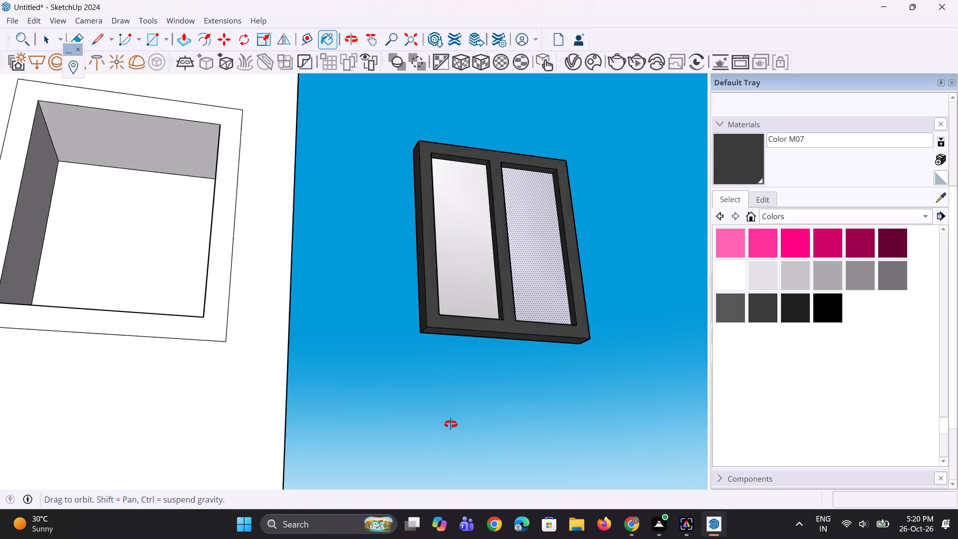
{"action": "middle_click_drag", "start_coordinate": [451, 424], "coordinate": [444, 472]}
{"action": "scroll", "coordinate": [465, 364], "scroll_direction": "down", "scroll_amount": 4}
{"action": "middle_click_drag", "start_coordinate": [452, 350], "coordinate": [394, 342]}
{"action": "key", "text": "space"}
{"action": "key", "text": "space"}
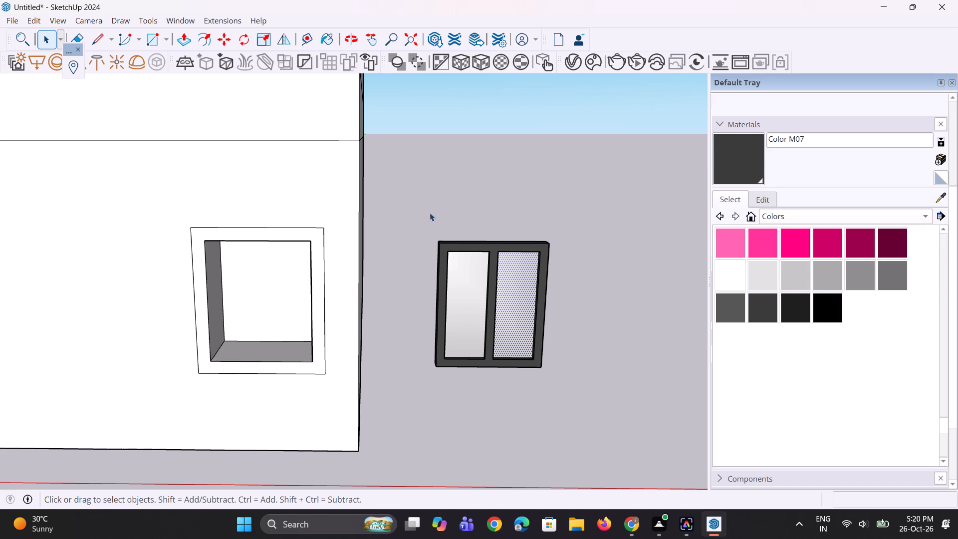
{"action": "left_click_drag", "start_coordinate": [413, 221], "coordinate": [589, 401]}
{"action": "right_click", "coordinate": [492, 313]}
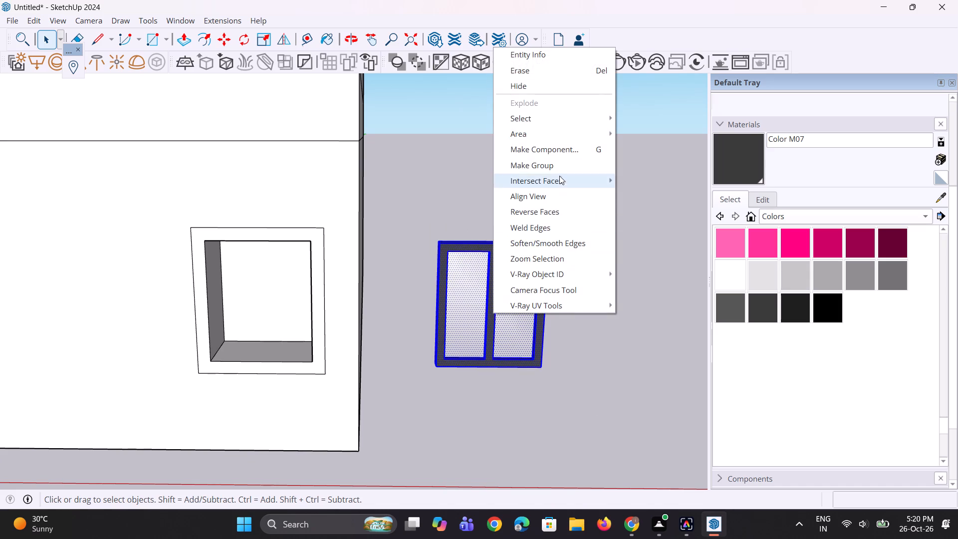
{"action": "left_click_drag", "start_coordinate": [558, 167], "coordinate": [559, 172]}
Move the window group by its lower right corner about 10' 13/16" into the ground-floor wall opening.
{"action": "key", "text": "m"}
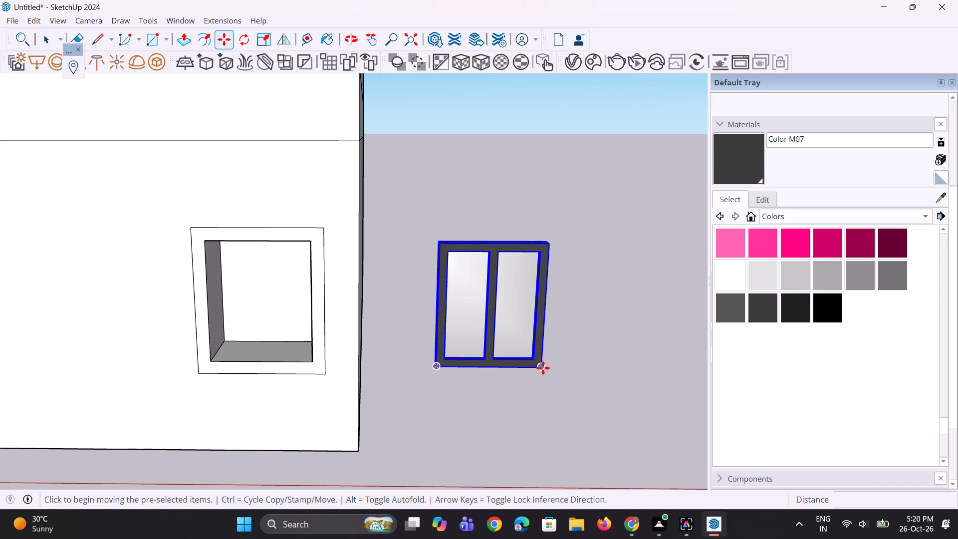
{"action": "left_click_drag", "start_coordinate": [543, 368], "coordinate": [548, 394]}
{"action": "scroll", "coordinate": [285, 355], "scroll_direction": "up", "scroll_amount": 2}
{"action": "middle_click_drag", "start_coordinate": [312, 413], "coordinate": [325, 420]}
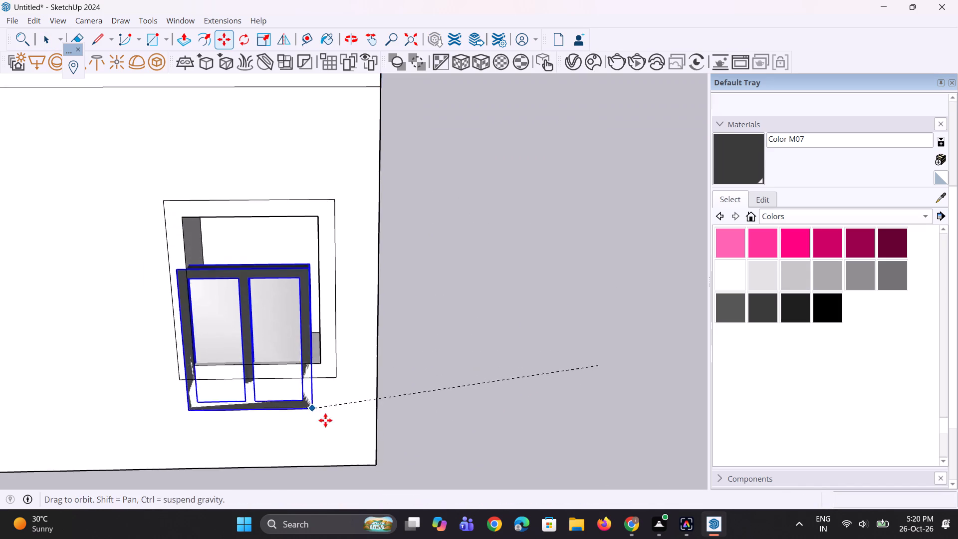
{"action": "middle_click_drag", "start_coordinate": [325, 420], "coordinate": [325, 435]}
{"action": "scroll", "coordinate": [309, 392], "scroll_direction": "up", "scroll_amount": 2}
{"action": "left_click", "coordinate": [323, 355]}
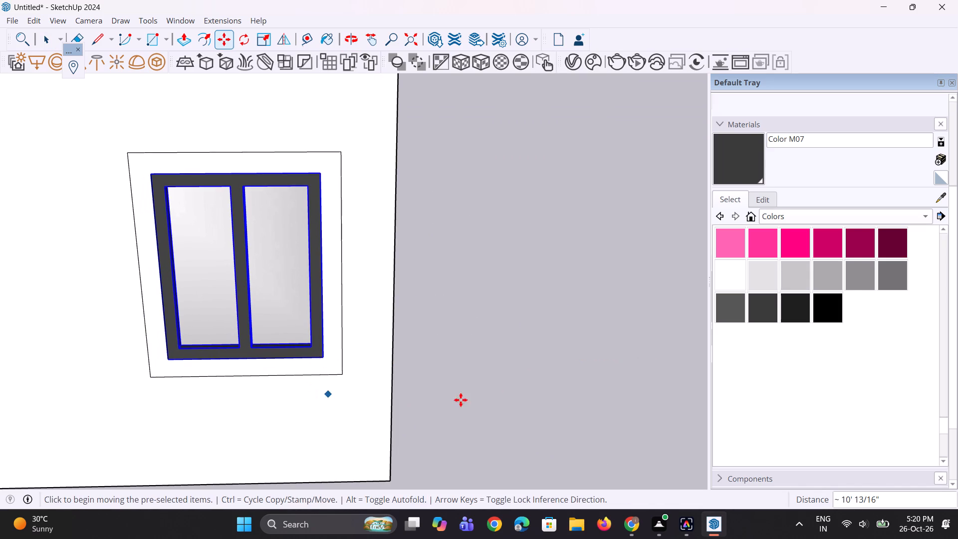
Move the window group slightly inward so it sits recessed behind the wall face, and clear the selection.
{"action": "scroll", "coordinate": [595, 348], "scroll_direction": "down", "scroll_amount": 1}
{"action": "scroll", "coordinate": [274, 378], "scroll_direction": "up", "scroll_amount": 6}
{"action": "middle_click_drag", "start_coordinate": [325, 356], "coordinate": [367, 442]}
{"action": "scroll", "coordinate": [377, 370], "scroll_direction": "up", "scroll_amount": 2}
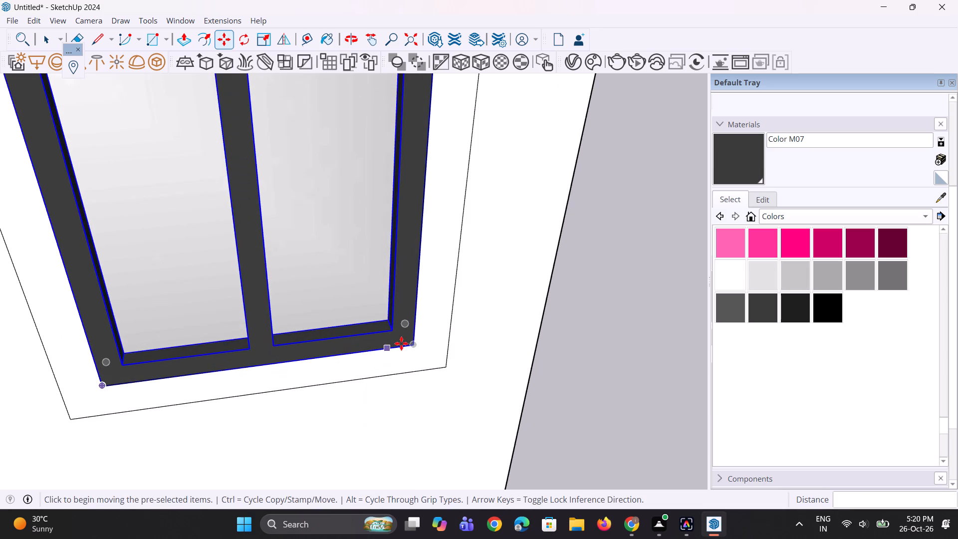
{"action": "left_click", "coordinate": [414, 343]}
{"action": "left_click", "coordinate": [409, 332]}
{"action": "scroll", "coordinate": [390, 393], "scroll_direction": "up", "scroll_amount": 1}
{"action": "middle_click_drag", "start_coordinate": [390, 393], "coordinate": [363, 340]}
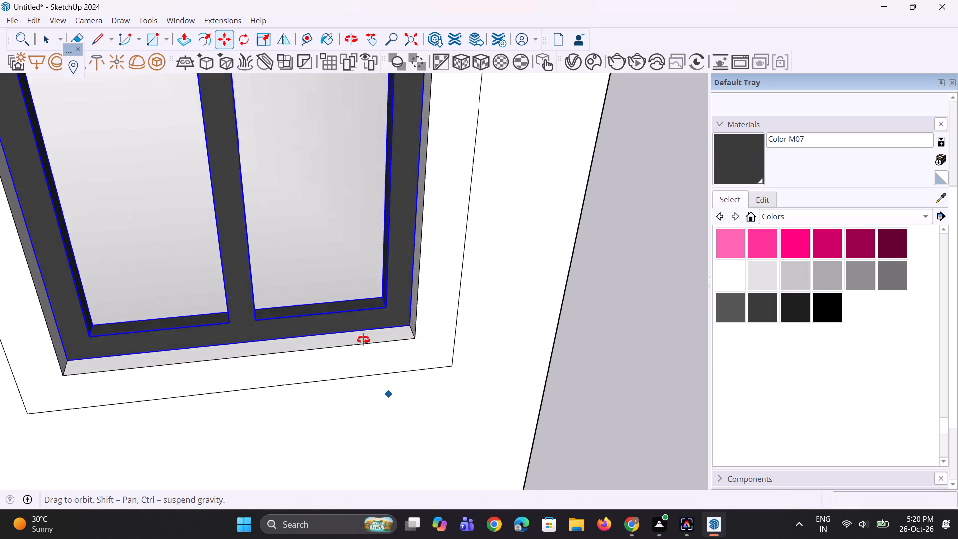
{"action": "middle_click_drag", "start_coordinate": [363, 340], "coordinate": [360, 335]}
{"action": "scroll", "coordinate": [379, 367], "scroll_direction": "down", "scroll_amount": 6}
{"action": "key", "text": "space"}
{"action": "key", "text": "space"}
{"action": "left_click", "coordinate": [549, 355]}
Examine the fitted ground-floor window and the building's overall front elevation.
{"action": "middle_click_drag", "start_coordinate": [297, 427], "coordinate": [293, 340]}
{"action": "scroll", "coordinate": [300, 389], "scroll_direction": "down", "scroll_amount": 5}
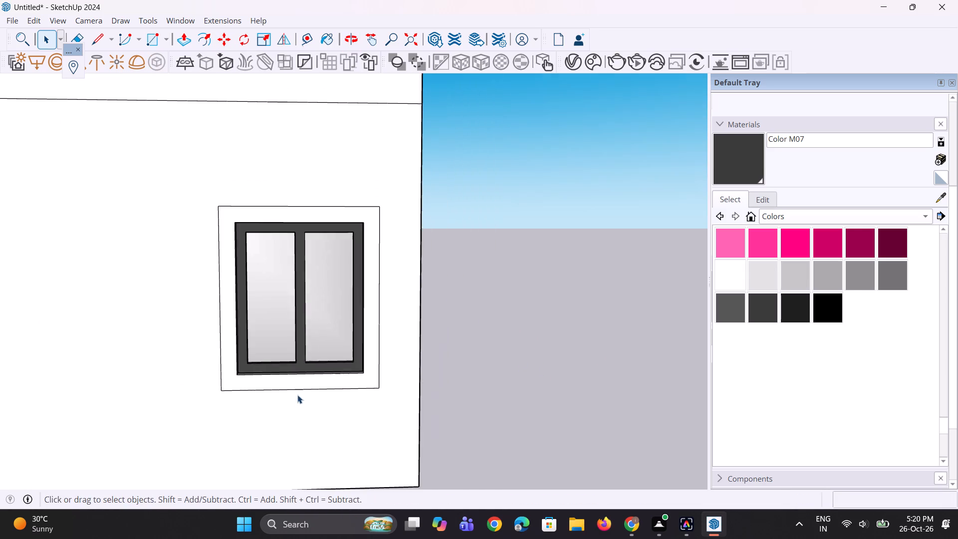
{"action": "middle_click_drag", "start_coordinate": [283, 377], "coordinate": [246, 353]}
{"action": "middle_click_drag", "start_coordinate": [257, 403], "coordinate": [288, 461]}
{"action": "scroll", "coordinate": [320, 375], "scroll_direction": "up", "scroll_amount": 7}
{"action": "scroll", "coordinate": [362, 387], "scroll_direction": "down", "scroll_amount": 7}
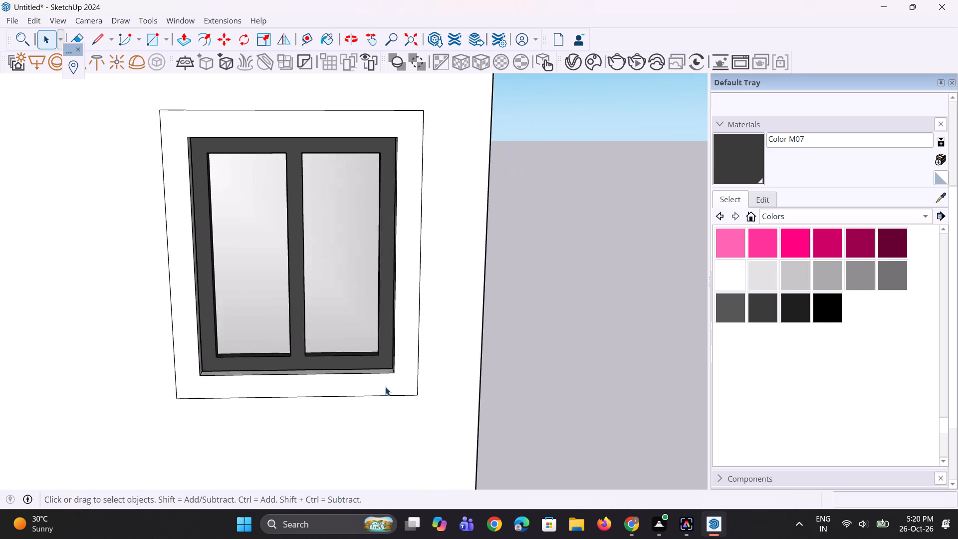
{"action": "scroll", "coordinate": [385, 387], "scroll_direction": "down", "scroll_amount": 19}
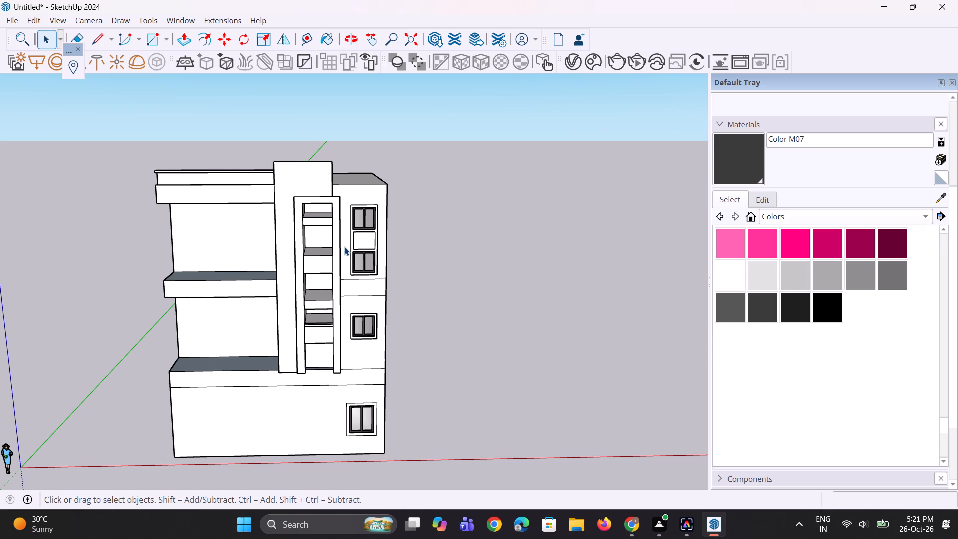
{"action": "scroll", "coordinate": [283, 250], "scroll_direction": "down", "scroll_amount": 4}
{"action": "middle_click_drag", "start_coordinate": [320, 329], "coordinate": [301, 303]}
{"action": "scroll", "coordinate": [331, 450], "scroll_direction": "up", "scroll_amount": 3}
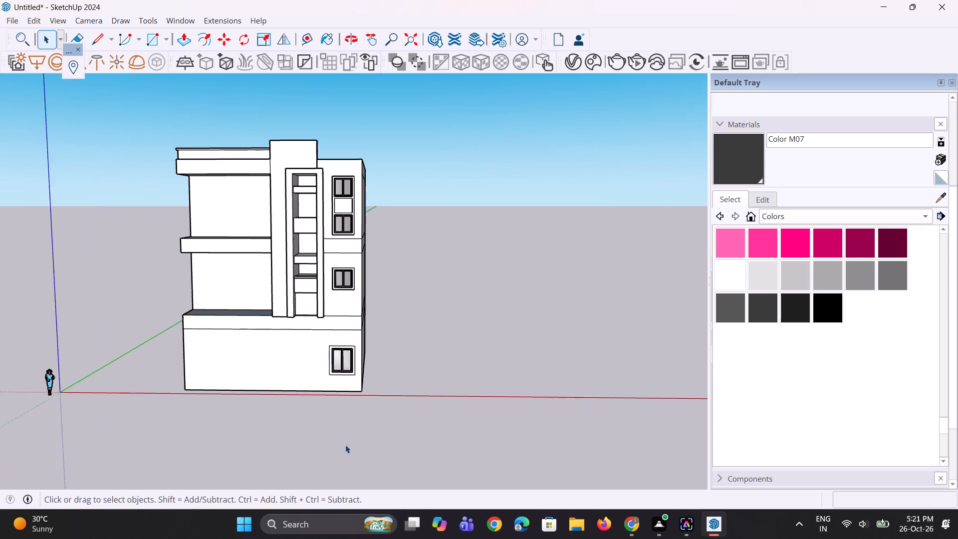
{"action": "scroll", "coordinate": [343, 425], "scroll_direction": "up", "scroll_amount": 3}
{"action": "scroll", "coordinate": [341, 424], "scroll_direction": "down", "scroll_amount": 3}
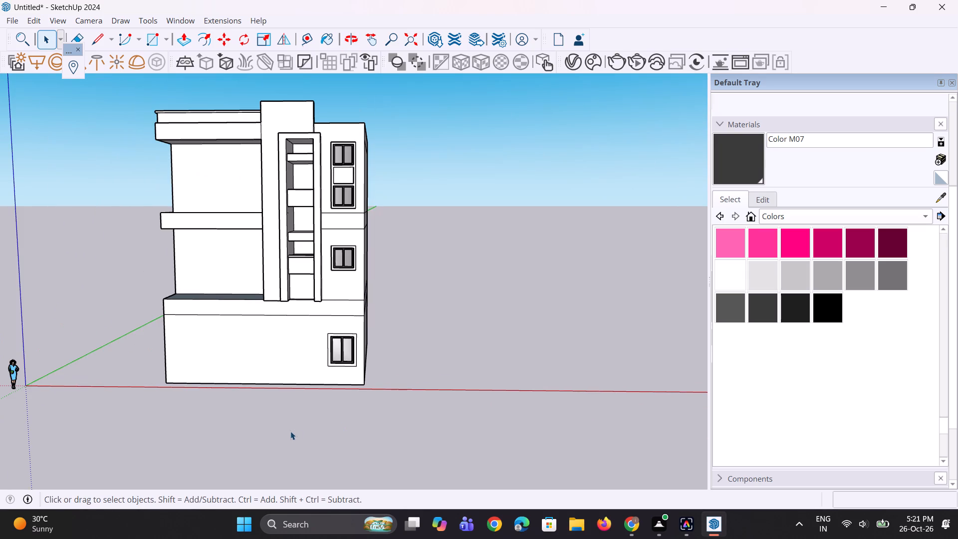
{"action": "middle_click_drag", "start_coordinate": [307, 429], "coordinate": [348, 413]}
{"action": "scroll", "coordinate": [331, 403], "scroll_direction": "down", "scroll_amount": 3}
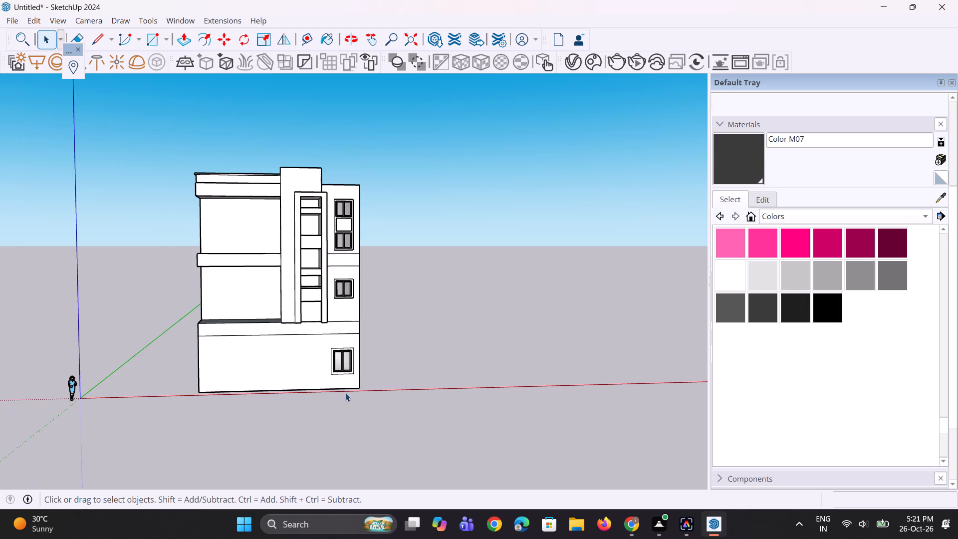
{"action": "scroll", "coordinate": [314, 352], "scroll_direction": "down", "scroll_amount": 2}
{"action": "scroll", "coordinate": [306, 324], "scroll_direction": "up", "scroll_amount": 2}
{"action": "scroll", "coordinate": [290, 285], "scroll_direction": "up", "scroll_amount": 2}
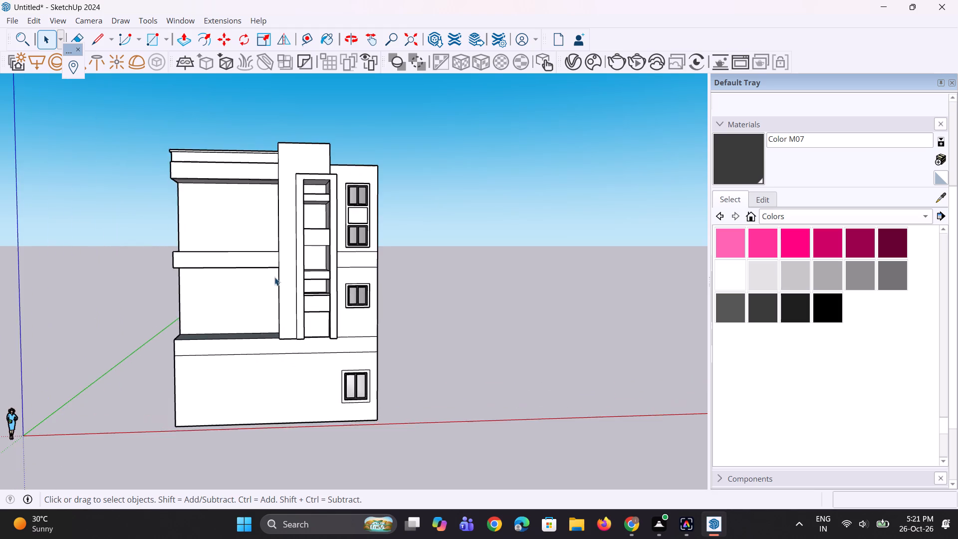
Draw a small rectangle on the upper balcony floor near its outer front corner as a column base.
{"action": "scroll", "coordinate": [198, 252], "scroll_direction": "up", "scroll_amount": 1}
{"action": "middle_click_drag", "start_coordinate": [198, 252], "coordinate": [357, 326]}
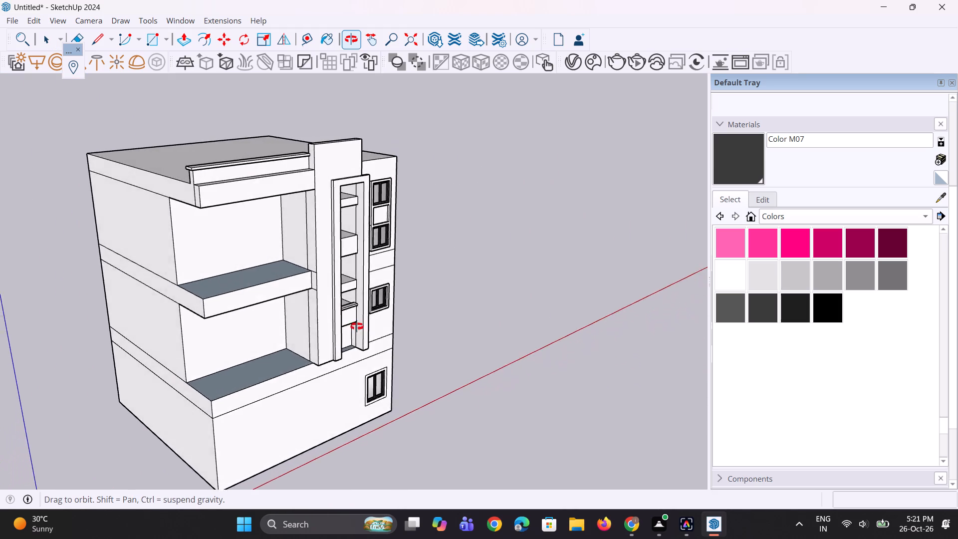
{"action": "middle_click_drag", "start_coordinate": [357, 326], "coordinate": [391, 413]}
{"action": "scroll", "coordinate": [58, 297], "scroll_direction": "up", "scroll_amount": 6}
{"action": "middle_click_drag", "start_coordinate": [280, 372], "coordinate": [255, 370]}
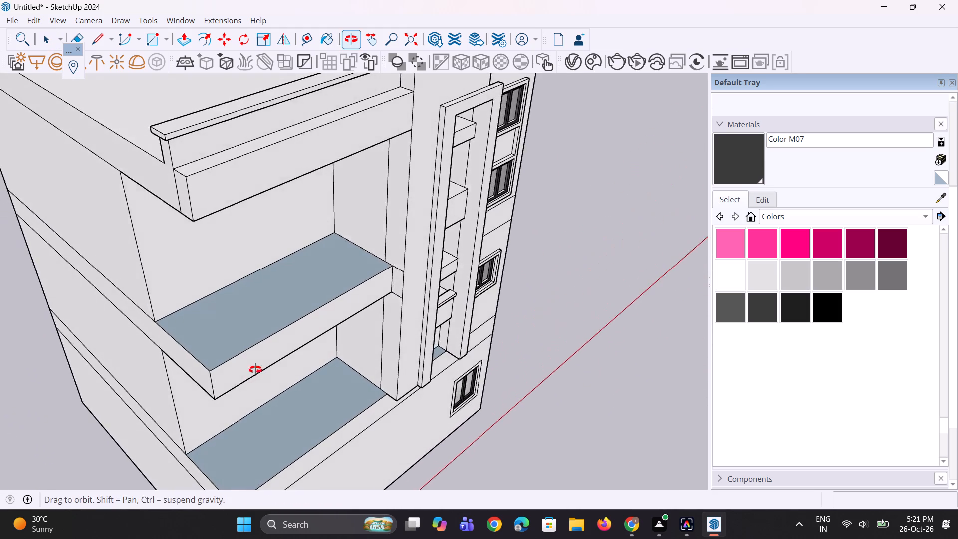
{"action": "middle_click_drag", "start_coordinate": [255, 370], "coordinate": [254, 371]}
{"action": "scroll", "coordinate": [236, 386], "scroll_direction": "up", "scroll_amount": 2}
{"action": "key", "text": "r"}
{"action": "scroll", "coordinate": [225, 383], "scroll_direction": "up", "scroll_amount": 6}
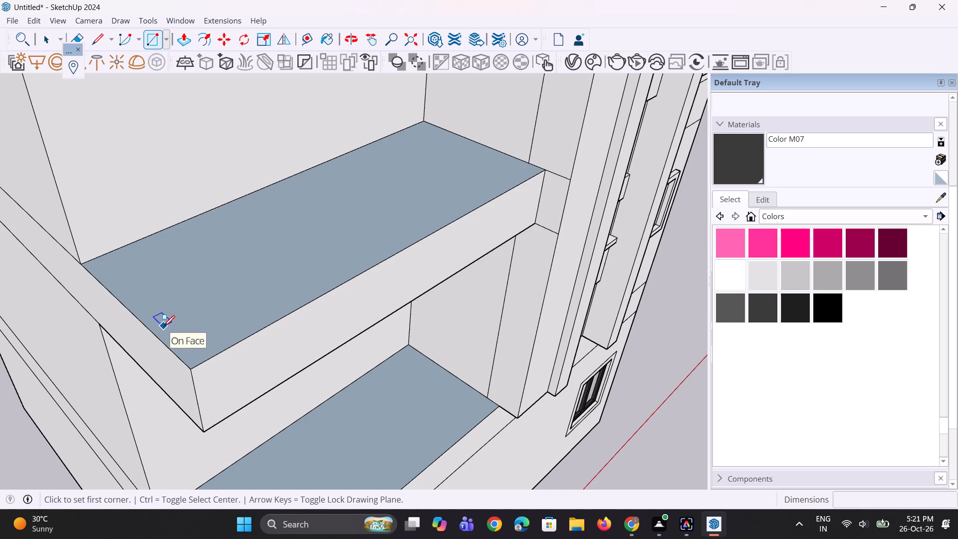
{"action": "left_click", "coordinate": [154, 320]}
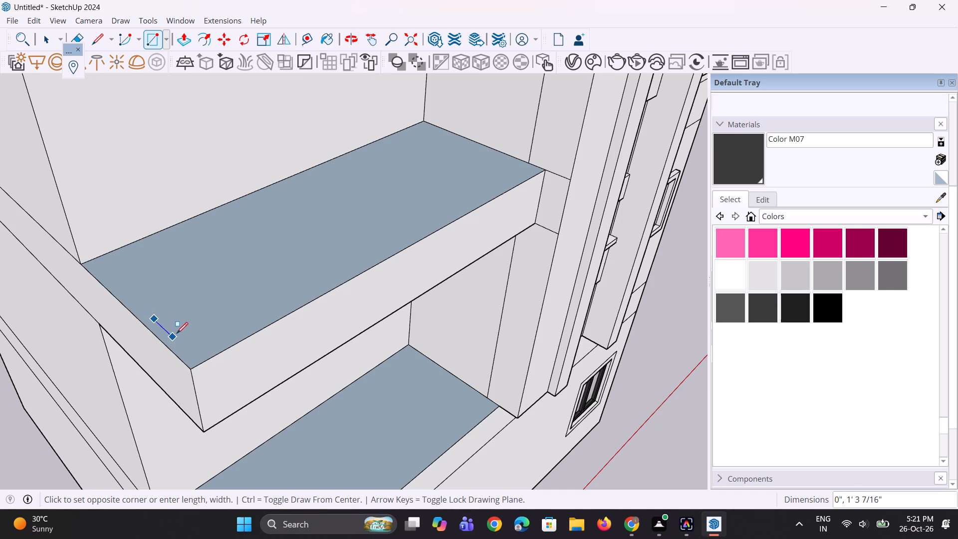
{"action": "left_click", "coordinate": [185, 323]}
{"action": "middle_click_drag", "start_coordinate": [192, 337], "coordinate": [192, 324]}
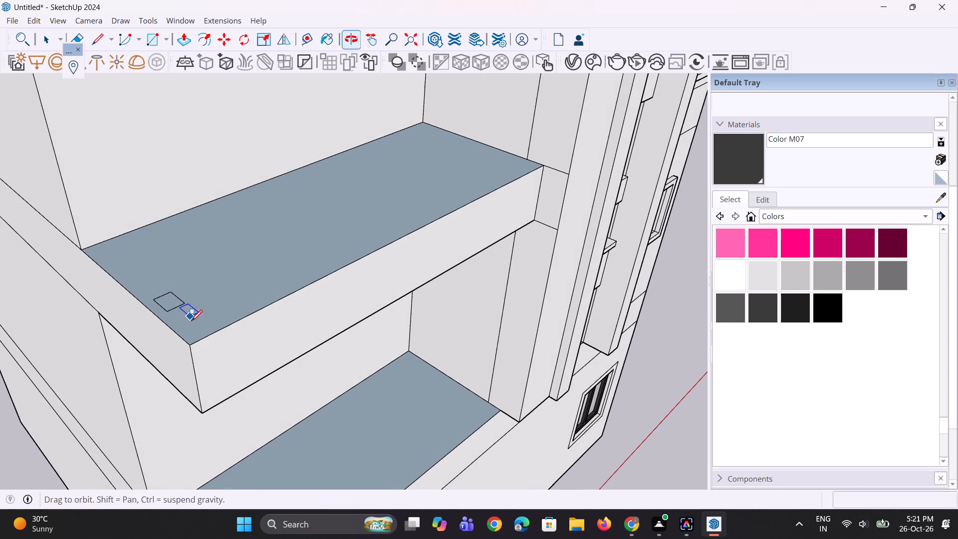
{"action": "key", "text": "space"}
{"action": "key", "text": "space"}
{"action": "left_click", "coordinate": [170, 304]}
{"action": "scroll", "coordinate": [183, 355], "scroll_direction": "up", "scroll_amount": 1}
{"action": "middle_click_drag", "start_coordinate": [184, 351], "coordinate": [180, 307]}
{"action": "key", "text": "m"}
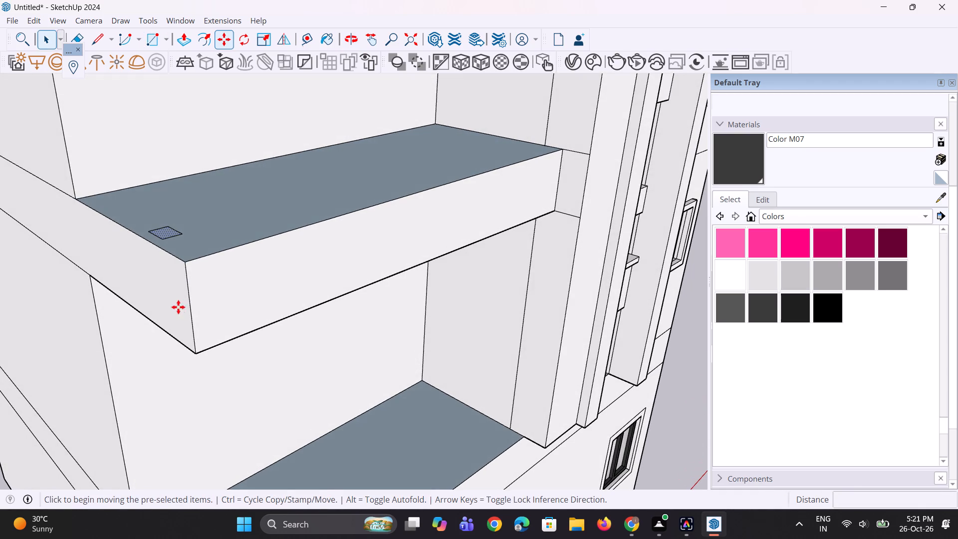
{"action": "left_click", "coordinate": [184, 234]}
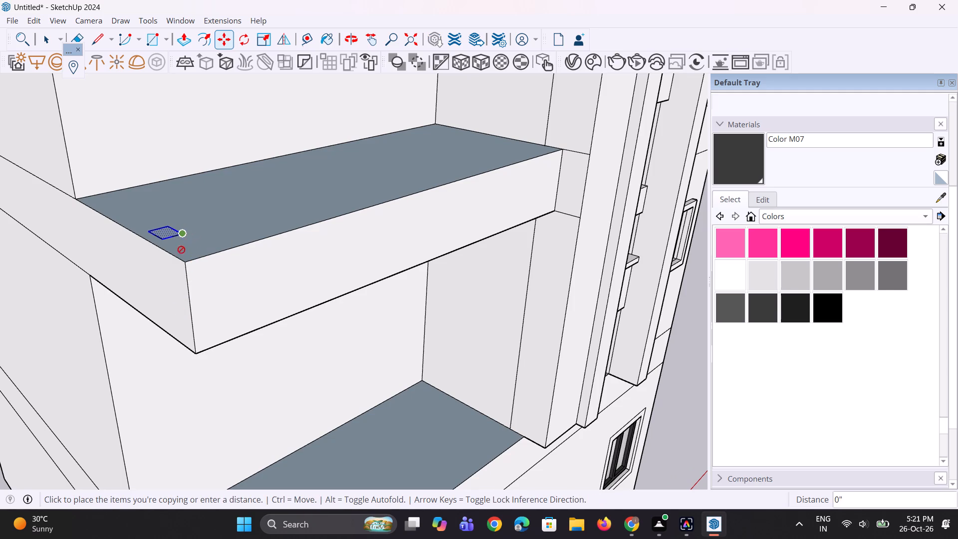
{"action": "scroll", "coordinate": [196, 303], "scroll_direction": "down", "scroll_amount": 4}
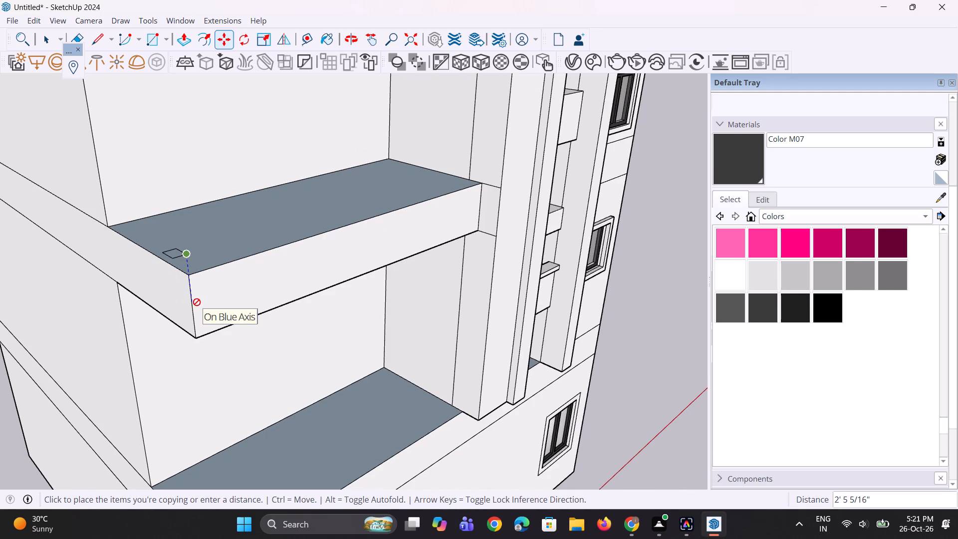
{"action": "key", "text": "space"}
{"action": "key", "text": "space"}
Push/Pull the small rectangle up 14' to form a column reaching the underside of the roof band.
{"action": "middle_click_drag", "start_coordinate": [205, 291], "coordinate": [216, 383]}
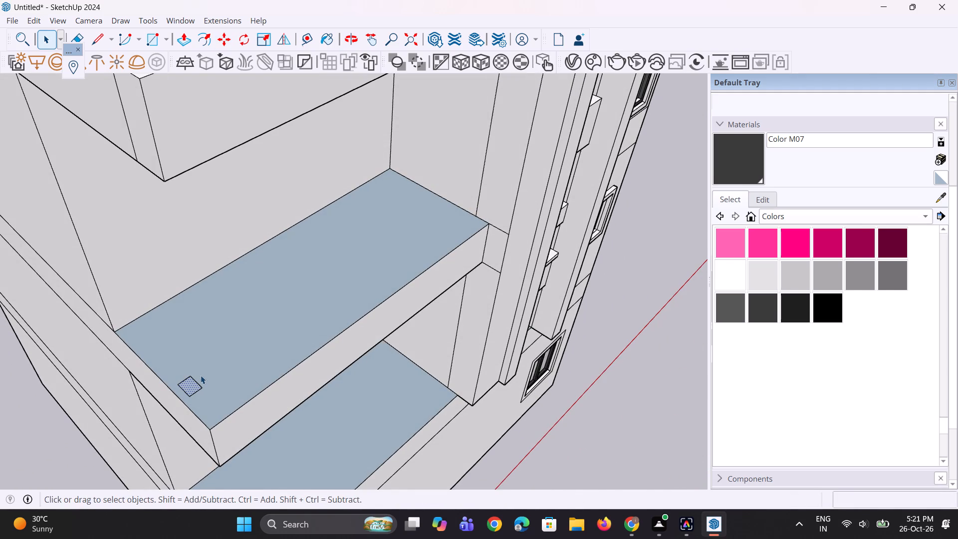
{"action": "key", "text": "p"}
{"action": "left_click", "coordinate": [195, 384]}
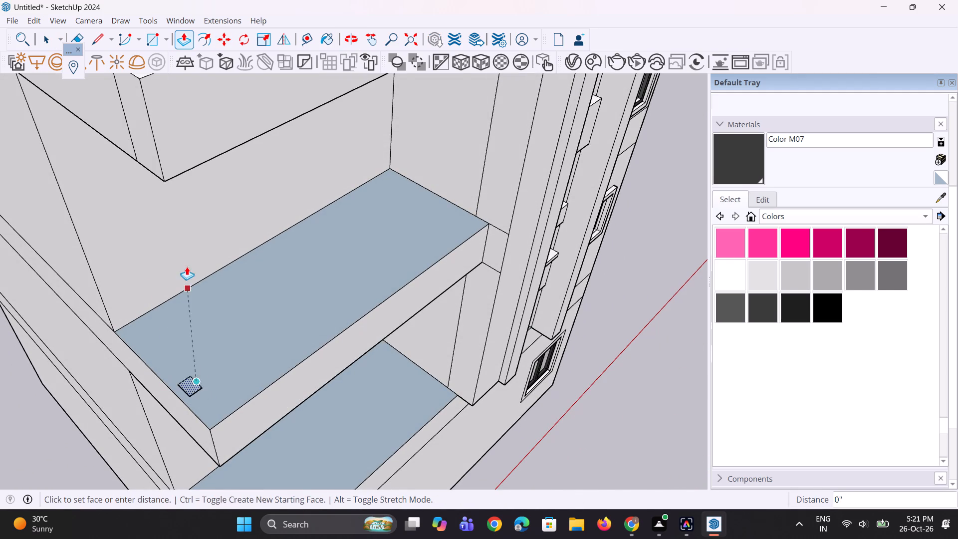
{"action": "left_click", "coordinate": [168, 177]}
Pull the column's outer side face out to the side edge of the balcony slab.
{"action": "middle_click_drag", "start_coordinate": [185, 261], "coordinate": [192, 220]}
{"action": "scroll", "coordinate": [240, 337], "scroll_direction": "down", "scroll_amount": 5}
{"action": "middle_click_drag", "start_coordinate": [213, 302], "coordinate": [207, 262]}
{"action": "scroll", "coordinate": [207, 282], "scroll_direction": "up", "scroll_amount": 1}
{"action": "scroll", "coordinate": [210, 324], "scroll_direction": "up", "scroll_amount": 8}
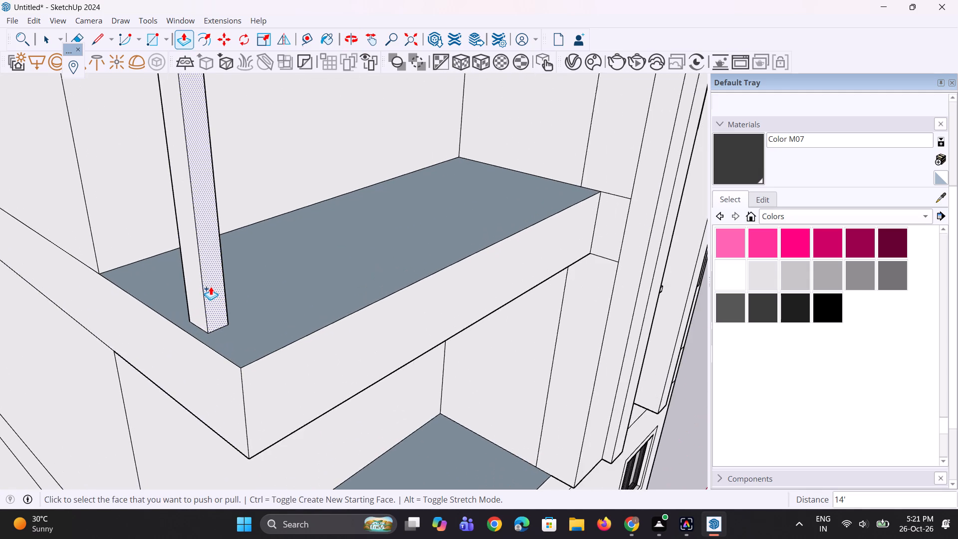
{"action": "scroll", "coordinate": [211, 286], "scroll_direction": "up", "scroll_amount": 3}
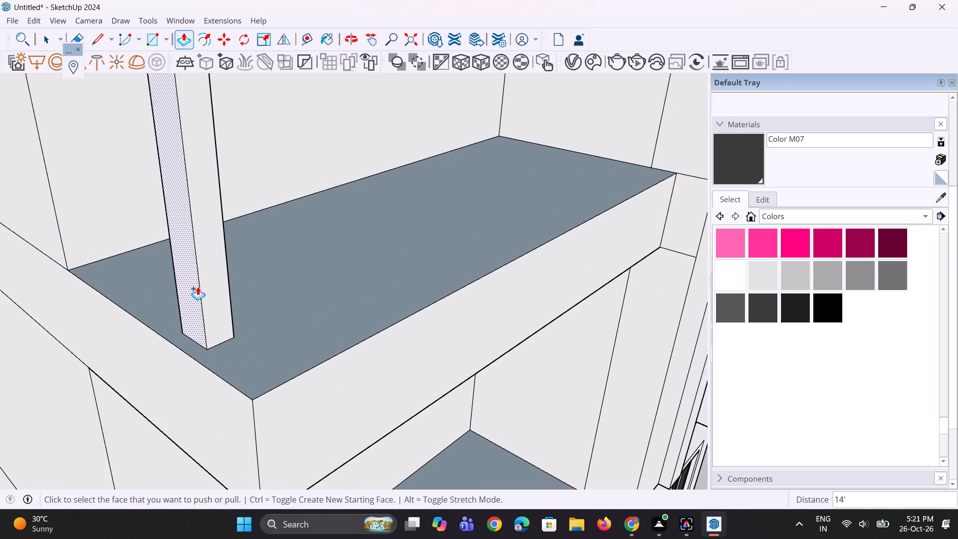
{"action": "left_click", "coordinate": [198, 286]}
{"action": "left_click", "coordinate": [202, 363]}
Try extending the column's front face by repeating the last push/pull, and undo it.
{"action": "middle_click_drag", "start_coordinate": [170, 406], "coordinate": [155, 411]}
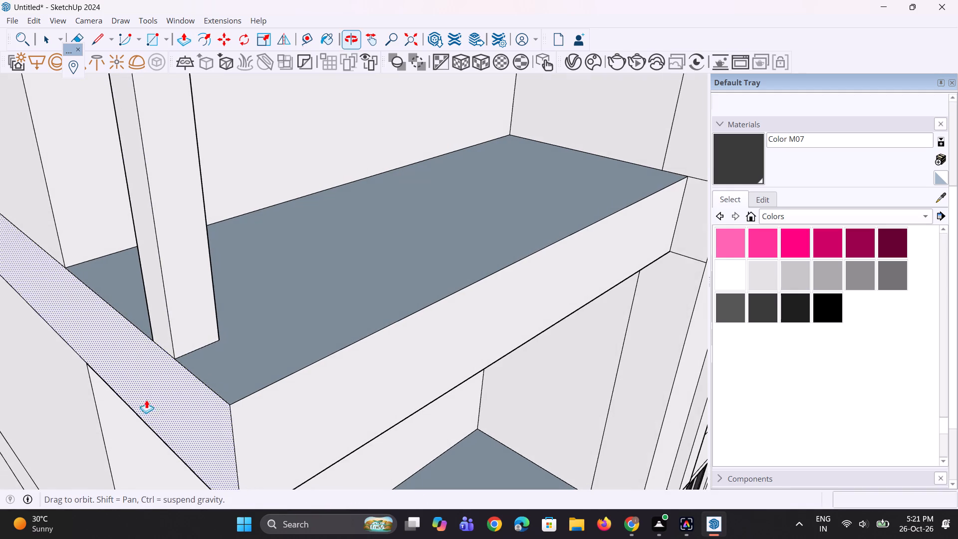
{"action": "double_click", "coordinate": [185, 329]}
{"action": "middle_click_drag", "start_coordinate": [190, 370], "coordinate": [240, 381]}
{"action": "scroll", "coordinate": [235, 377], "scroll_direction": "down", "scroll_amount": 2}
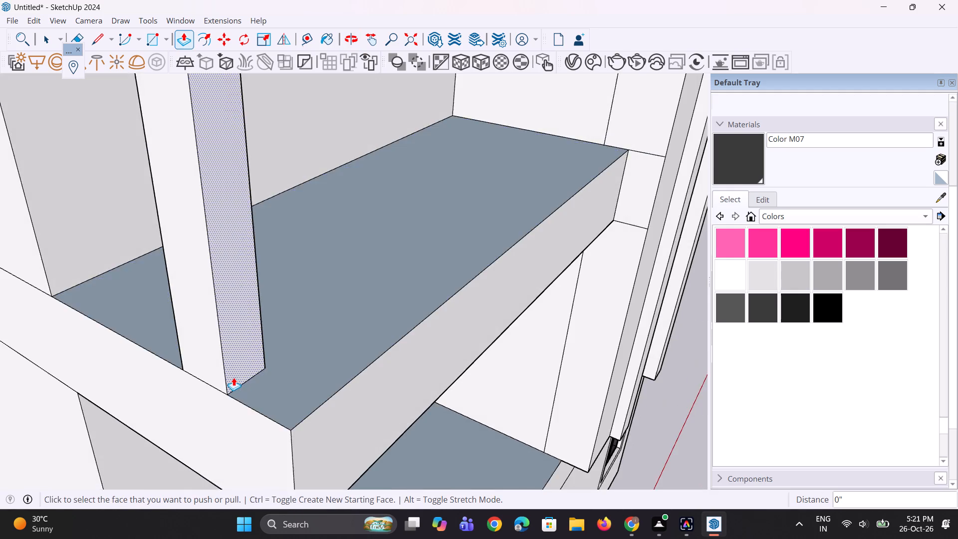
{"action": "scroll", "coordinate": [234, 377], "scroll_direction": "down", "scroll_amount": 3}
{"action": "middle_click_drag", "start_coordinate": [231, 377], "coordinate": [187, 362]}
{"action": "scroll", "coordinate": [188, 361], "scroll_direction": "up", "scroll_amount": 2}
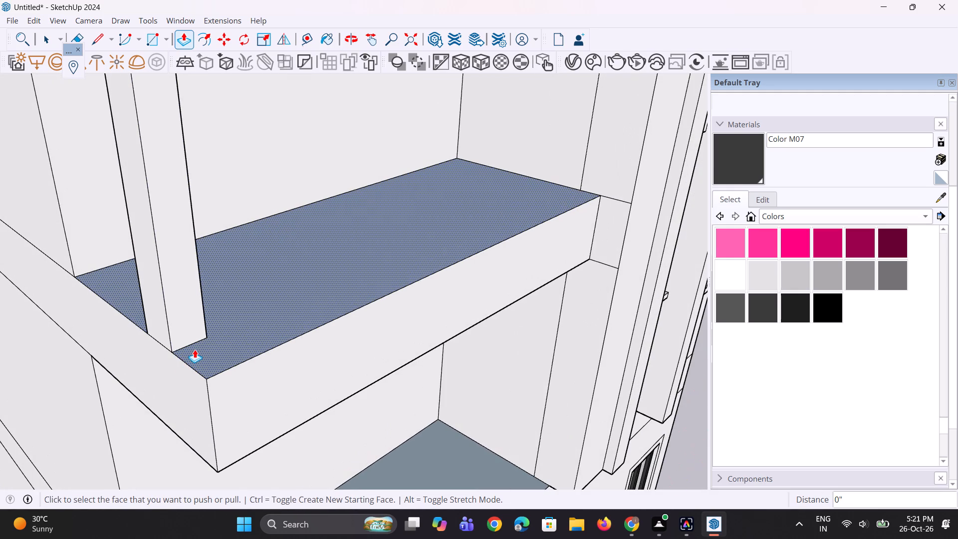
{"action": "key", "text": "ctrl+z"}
Copy the vertical outer edge of the upper balcony's back wall about 2' 2" inward along the wall.
{"action": "middle_click_drag", "start_coordinate": [184, 352], "coordinate": [108, 377]}
{"action": "scroll", "coordinate": [165, 376], "scroll_direction": "down", "scroll_amount": 6}
{"action": "middle_click_drag", "start_coordinate": [120, 369], "coordinate": [197, 328]}
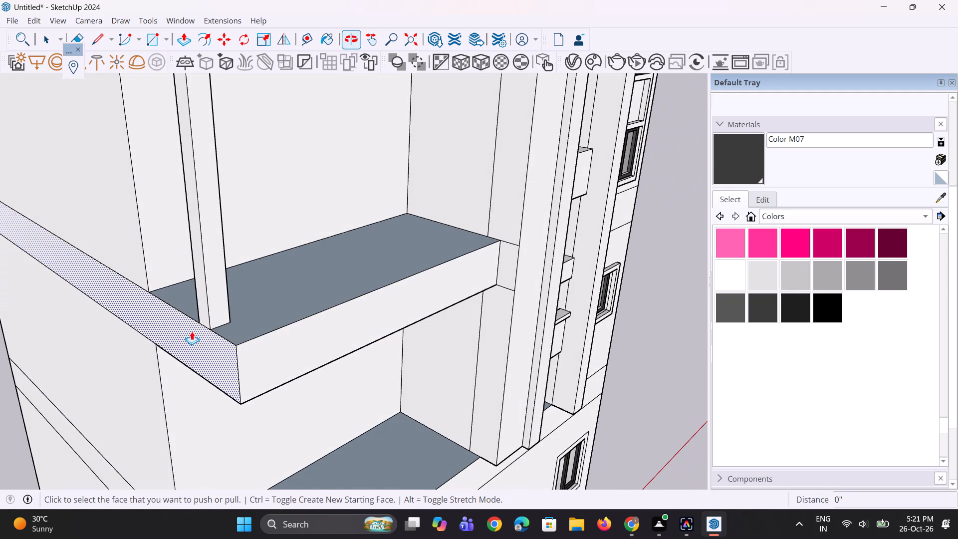
{"action": "scroll", "coordinate": [131, 335], "scroll_direction": "up", "scroll_amount": 2}
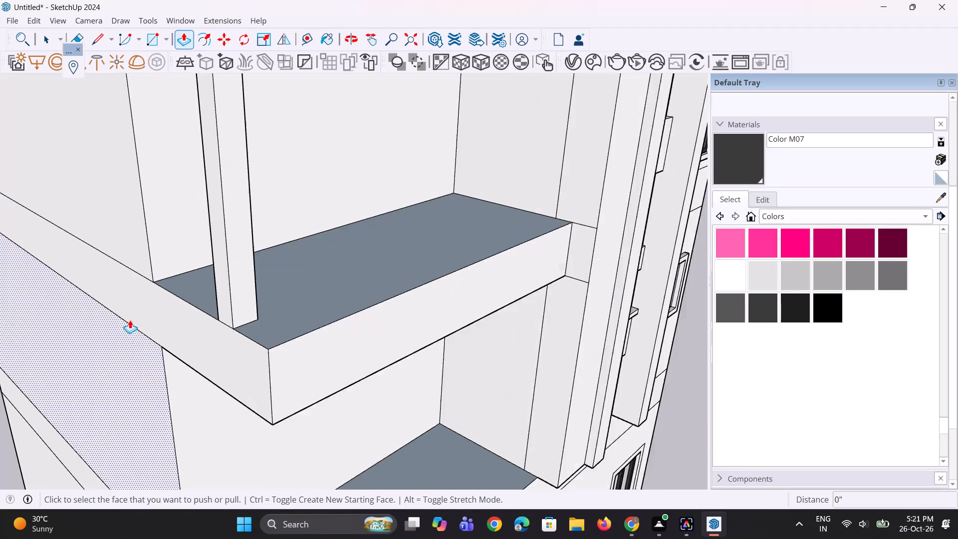
{"action": "scroll", "coordinate": [130, 320], "scroll_direction": "up", "scroll_amount": 1}
{"action": "scroll", "coordinate": [105, 254], "scroll_direction": "up", "scroll_amount": 2}
{"action": "scroll", "coordinate": [207, 247], "scroll_direction": "up", "scroll_amount": 3}
{"action": "middle_click_drag", "start_coordinate": [232, 277], "coordinate": [187, 301]}
{"action": "scroll", "coordinate": [183, 303], "scroll_direction": "up", "scroll_amount": 1}
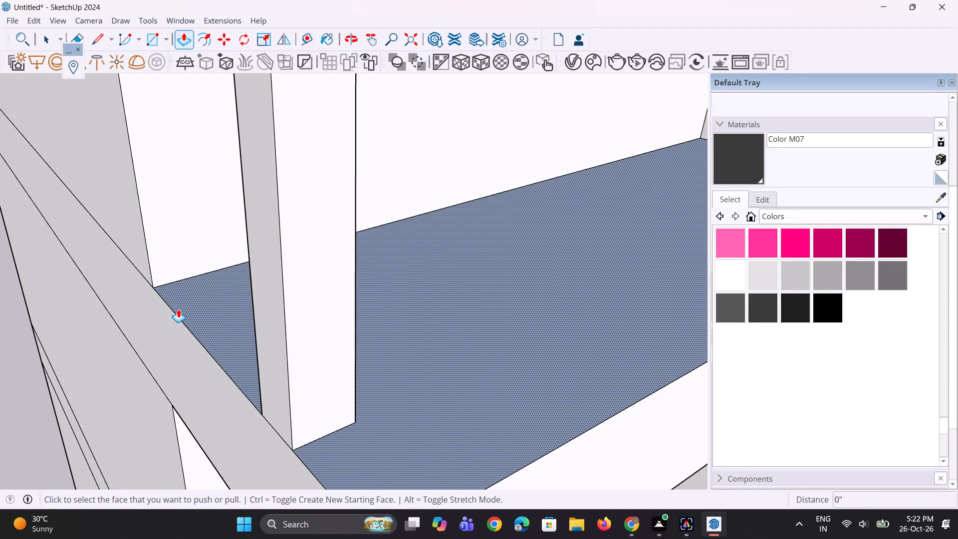
{"action": "scroll", "coordinate": [244, 293], "scroll_direction": "up", "scroll_amount": 1}
{"action": "scroll", "coordinate": [209, 340], "scroll_direction": "down", "scroll_amount": 5}
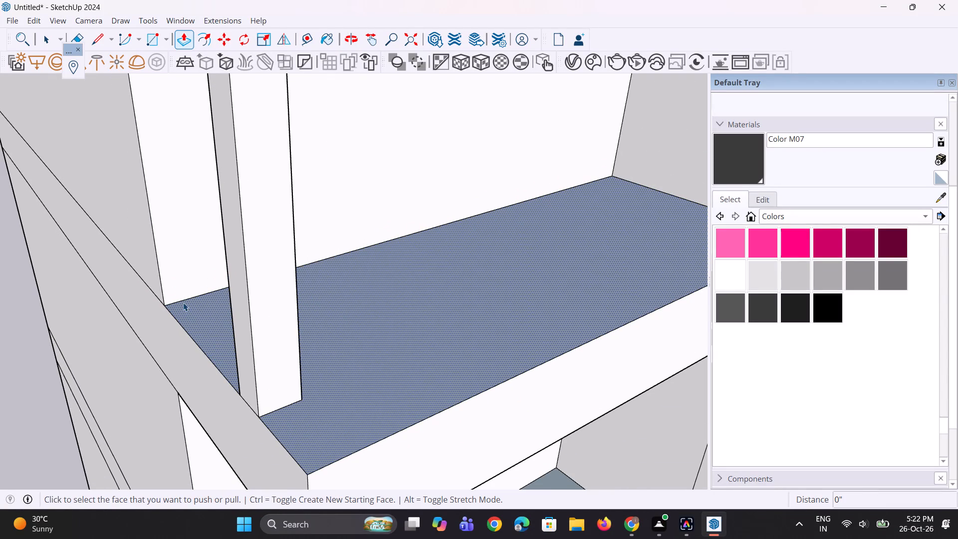
{"action": "key", "text": "space"}
{"action": "left_click", "coordinate": [160, 278]}
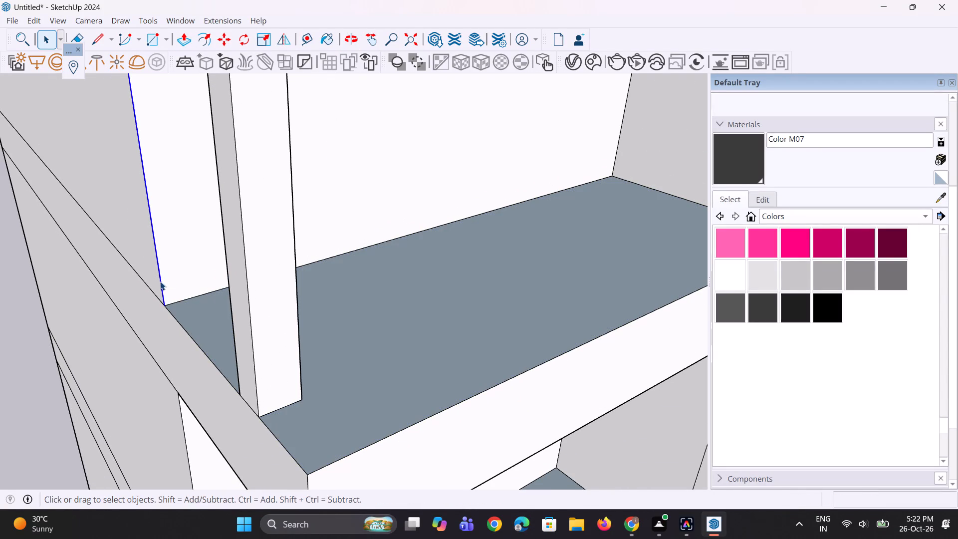
{"action": "scroll", "coordinate": [161, 288], "scroll_direction": "up", "scroll_amount": 2}
{"action": "key", "text": "m"}
{"action": "scroll", "coordinate": [158, 308], "scroll_direction": "up", "scroll_amount": 2}
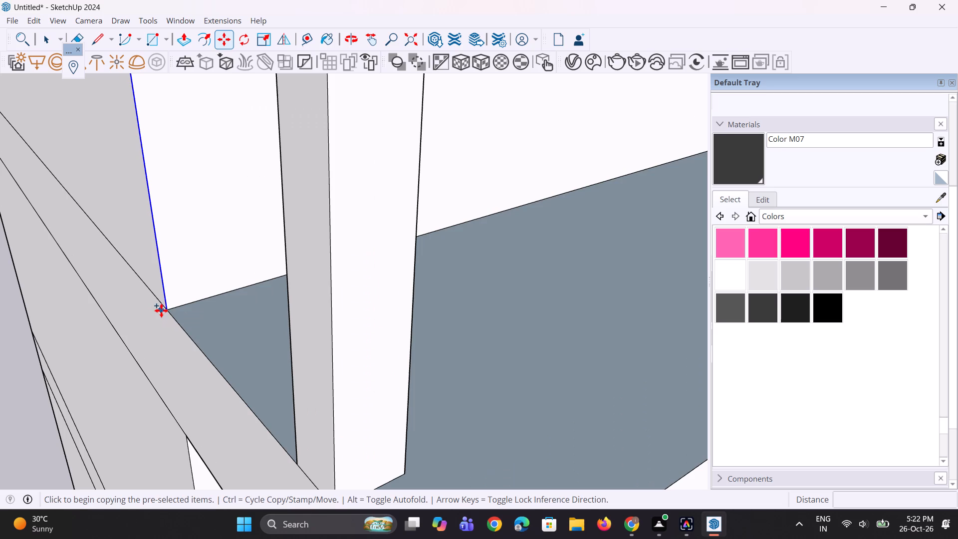
{"action": "left_click", "coordinate": [162, 310]}
{"action": "left_click", "coordinate": [268, 280]}
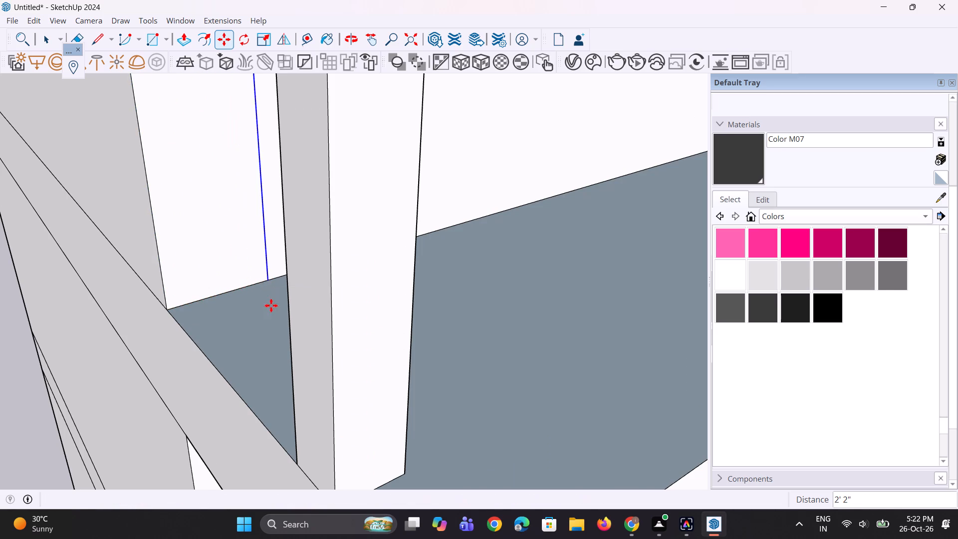
Push the large back wall panel beside the copied edge about 1' 8" deeper into the building.
{"action": "middle_click_drag", "start_coordinate": [307, 371], "coordinate": [180, 362]}
{"action": "scroll", "coordinate": [176, 382], "scroll_direction": "down", "scroll_amount": 5}
{"action": "scroll", "coordinate": [278, 347], "scroll_direction": "down", "scroll_amount": 5}
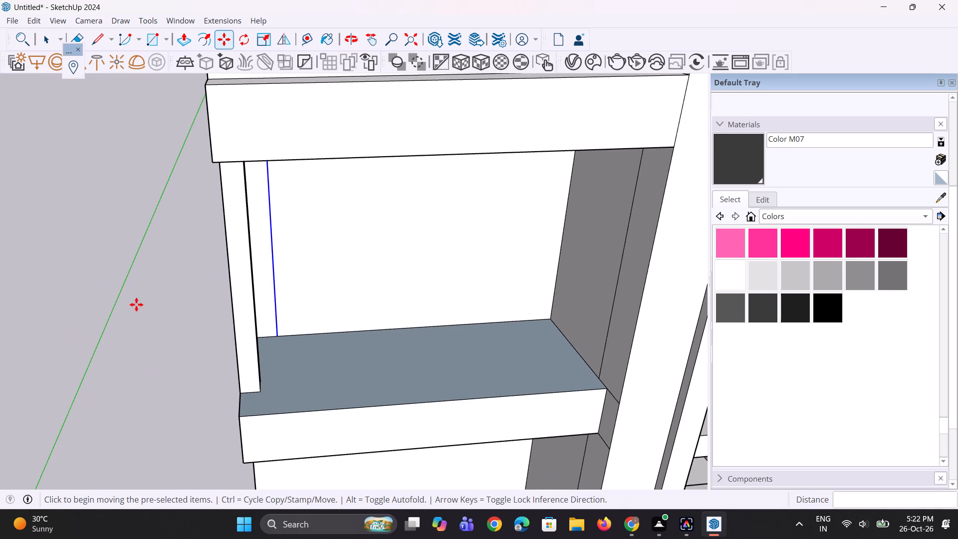
{"action": "key", "text": "p"}
{"action": "left_click", "coordinate": [336, 309]}
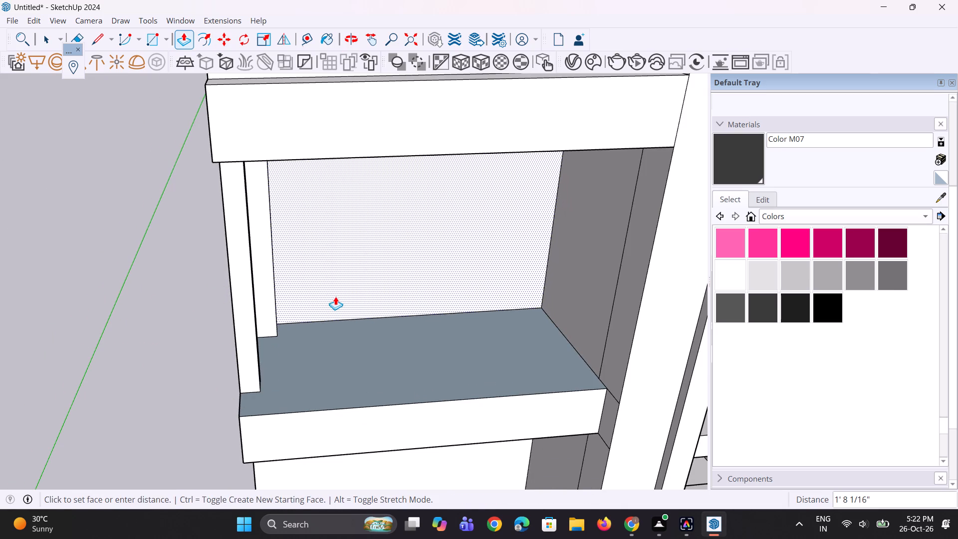
{"action": "left_click", "coordinate": [335, 296]}
{"action": "middle_click_drag", "start_coordinate": [279, 360], "coordinate": [290, 337]}
{"action": "key", "text": "space"}
{"action": "key", "text": "space"}
{"action": "key", "text": "space"}
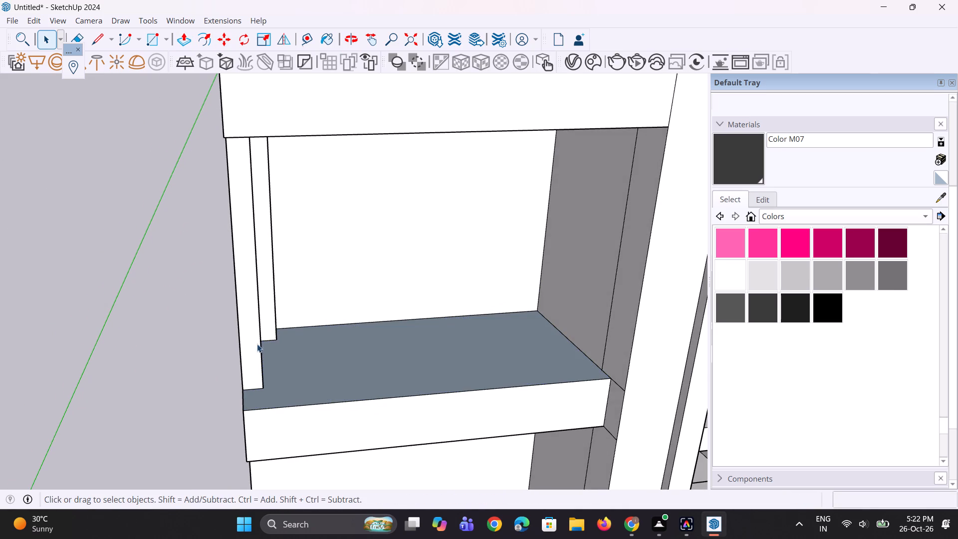
Copy the front edge of the upper balcony floor about 4 3/16" inward.
{"action": "scroll", "coordinate": [213, 350], "scroll_direction": "down", "scroll_amount": 4}
{"action": "middle_click_drag", "start_coordinate": [212, 366], "coordinate": [357, 366]}
{"action": "scroll", "coordinate": [306, 399], "scroll_direction": "up", "scroll_amount": 2}
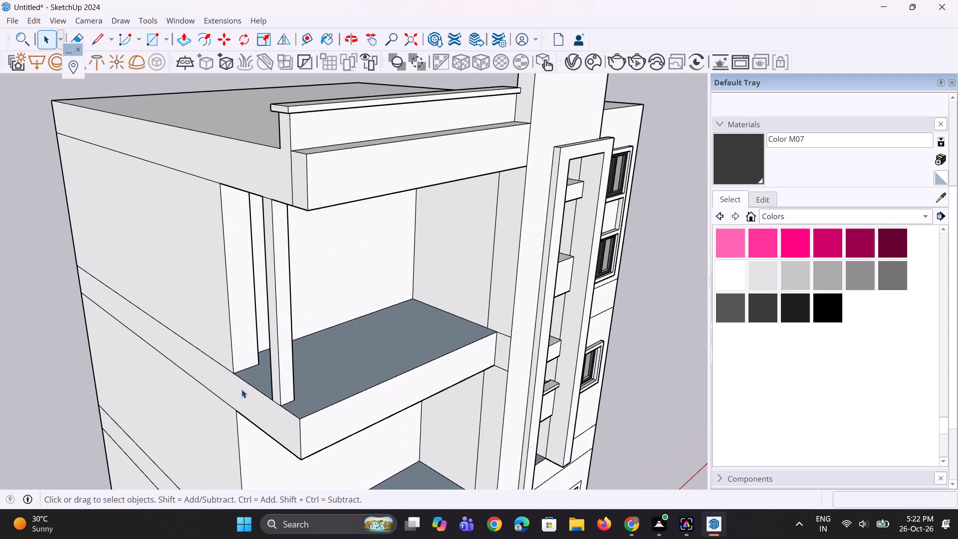
{"action": "scroll", "coordinate": [241, 389], "scroll_direction": "up", "scroll_amount": 1}
{"action": "left_click", "coordinate": [253, 384]}
{"action": "scroll", "coordinate": [245, 390], "scroll_direction": "up", "scroll_amount": 1}
{"action": "middle_click_drag", "start_coordinate": [244, 393], "coordinate": [237, 429]}
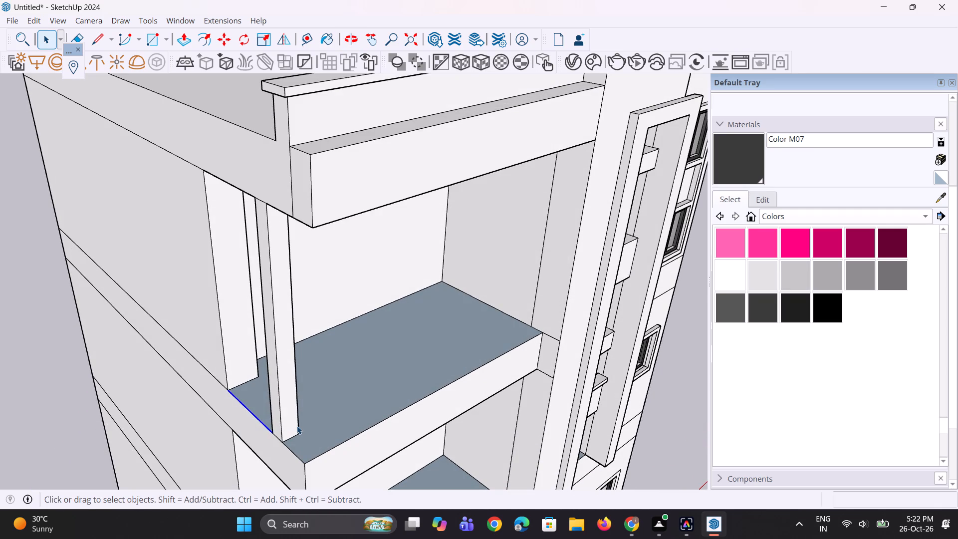
{"action": "scroll", "coordinate": [358, 441], "scroll_direction": "up", "scroll_amount": 1}
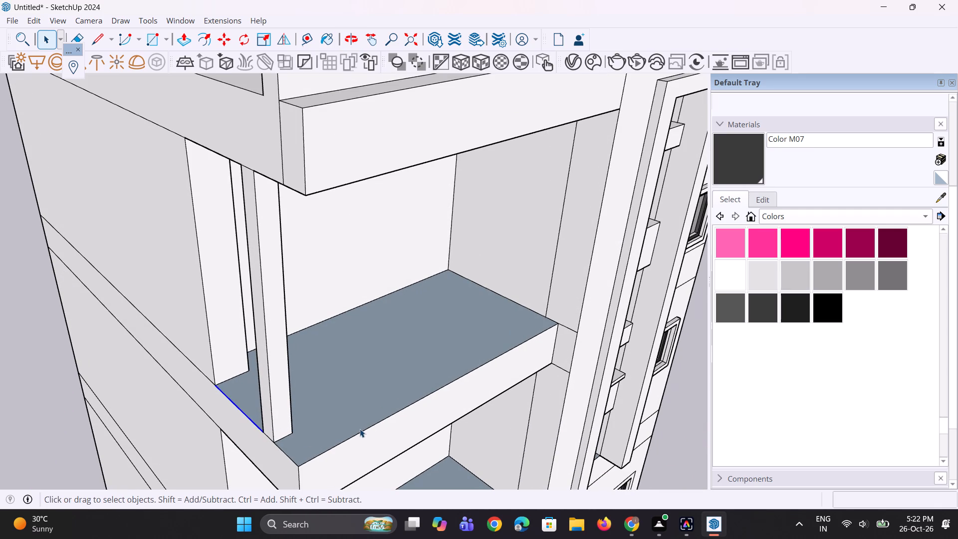
{"action": "left_click", "coordinate": [362, 431]}
{"action": "scroll", "coordinate": [354, 366], "scroll_direction": "down", "scroll_amount": 4}
{"action": "middle_click_drag", "start_coordinate": [317, 429], "coordinate": [349, 467]}
{"action": "scroll", "coordinate": [348, 460], "scroll_direction": "up", "scroll_amount": 5}
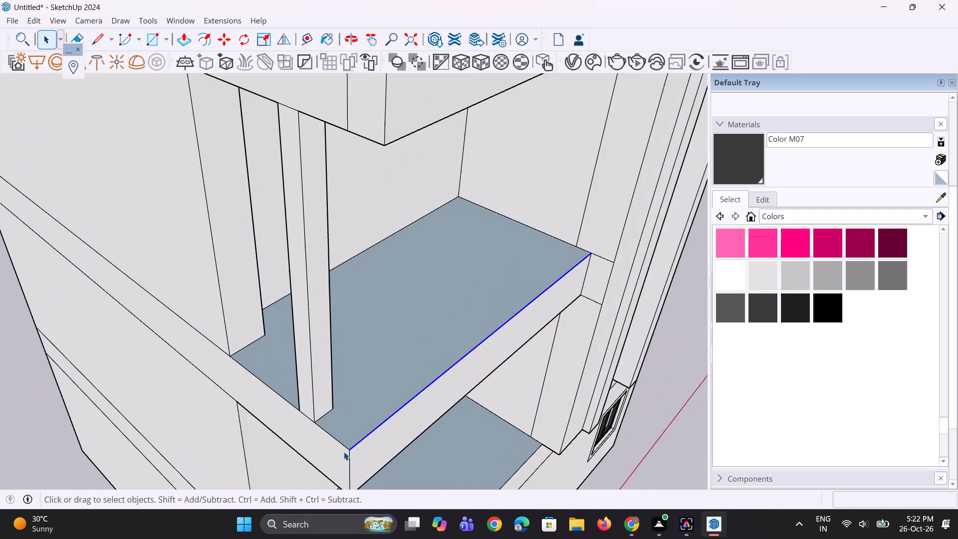
{"action": "scroll", "coordinate": [344, 452], "scroll_direction": "up", "scroll_amount": 3}
{"action": "key", "text": "m"}
{"action": "scroll", "coordinate": [348, 451], "scroll_direction": "up", "scroll_amount": 4}
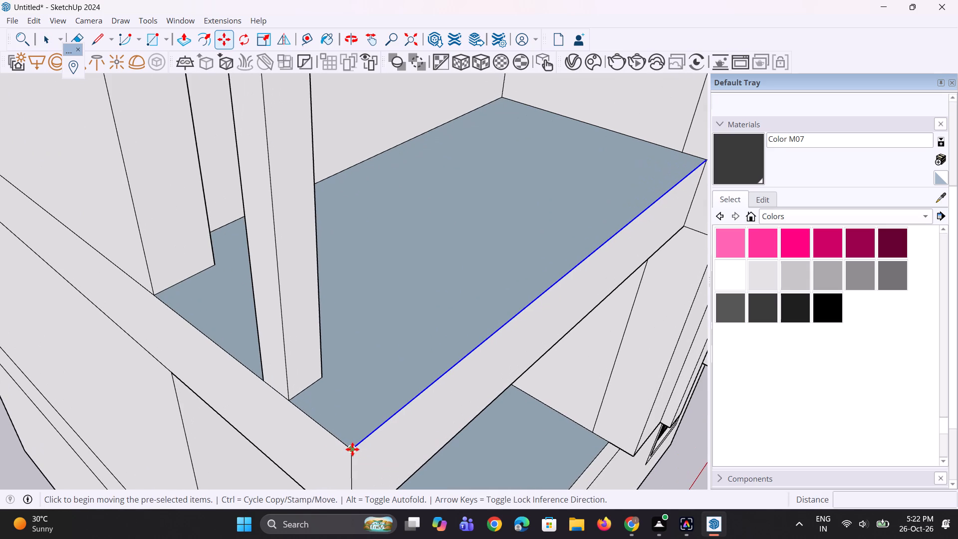
{"action": "left_click", "coordinate": [352, 449]}
{"action": "left_click", "coordinate": [342, 438]}
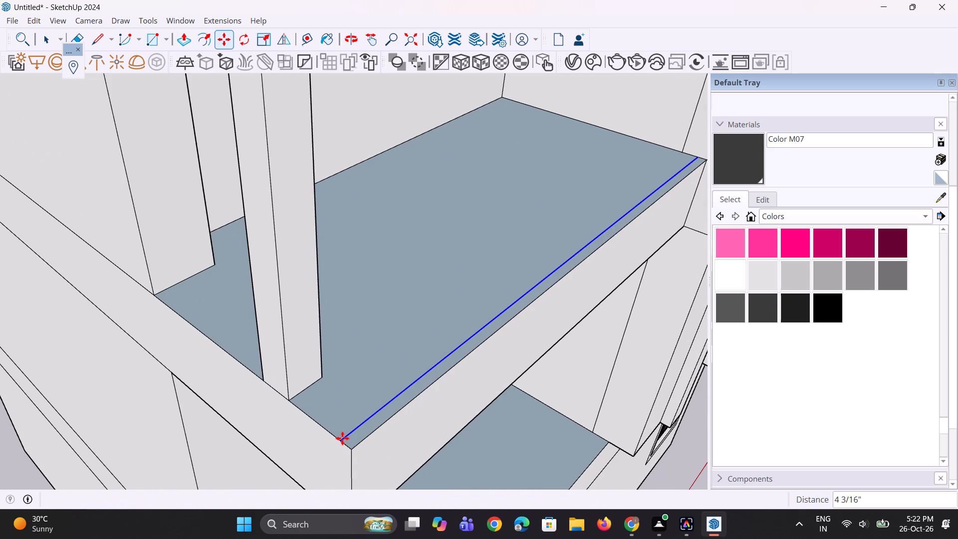
Copy the new inner line about 6 1/4" further in to mark a narrow strip along the balcony front.
{"action": "key", "text": "m"}
{"action": "scroll", "coordinate": [348, 440], "scroll_direction": "up", "scroll_amount": 2}
{"action": "left_click", "coordinate": [343, 443]}
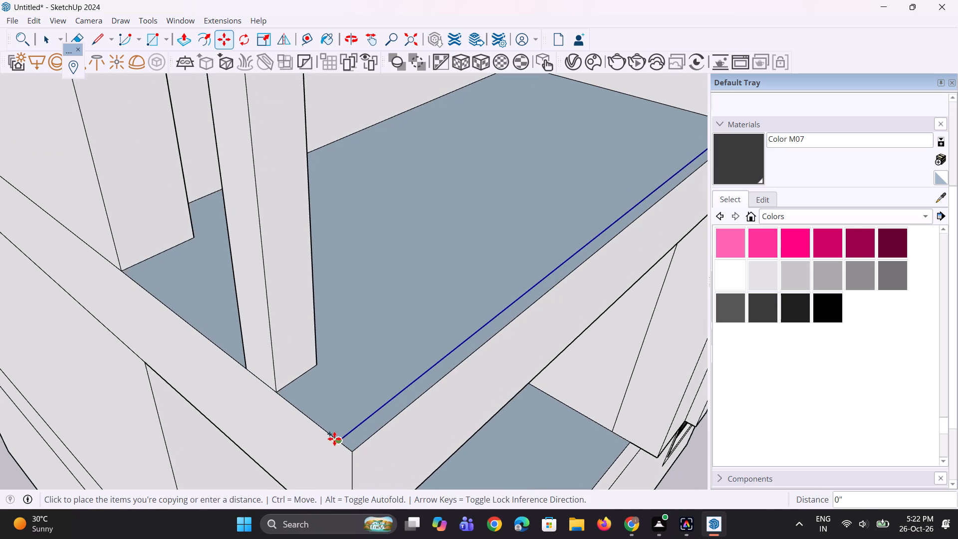
{"action": "left_click", "coordinate": [321, 424]}
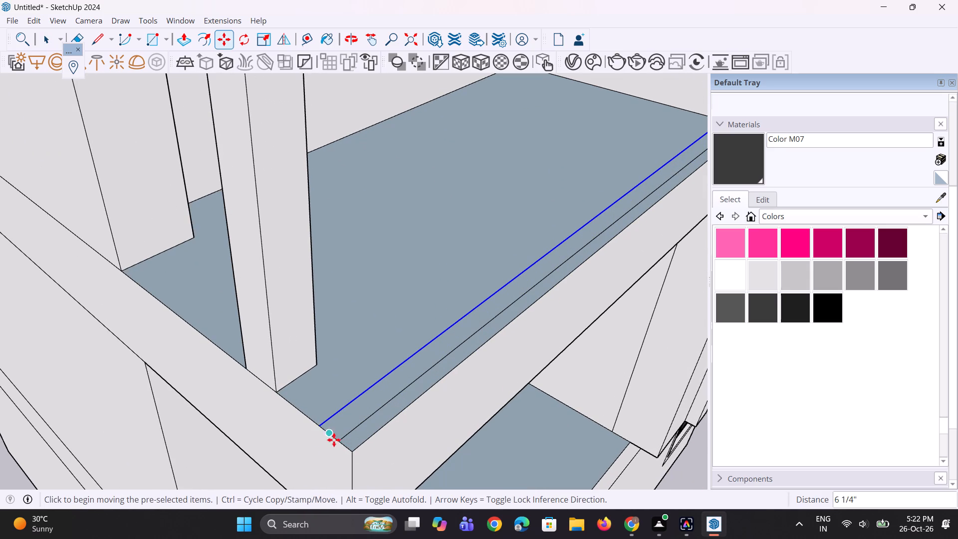
{"action": "scroll", "coordinate": [319, 445], "scroll_direction": "down", "scroll_amount": 5}
{"action": "middle_click_drag", "start_coordinate": [331, 439], "coordinate": [265, 431]}
{"action": "scroll", "coordinate": [271, 443], "scroll_direction": "down", "scroll_amount": 5}
{"action": "middle_click_drag", "start_coordinate": [240, 416], "coordinate": [264, 405]}
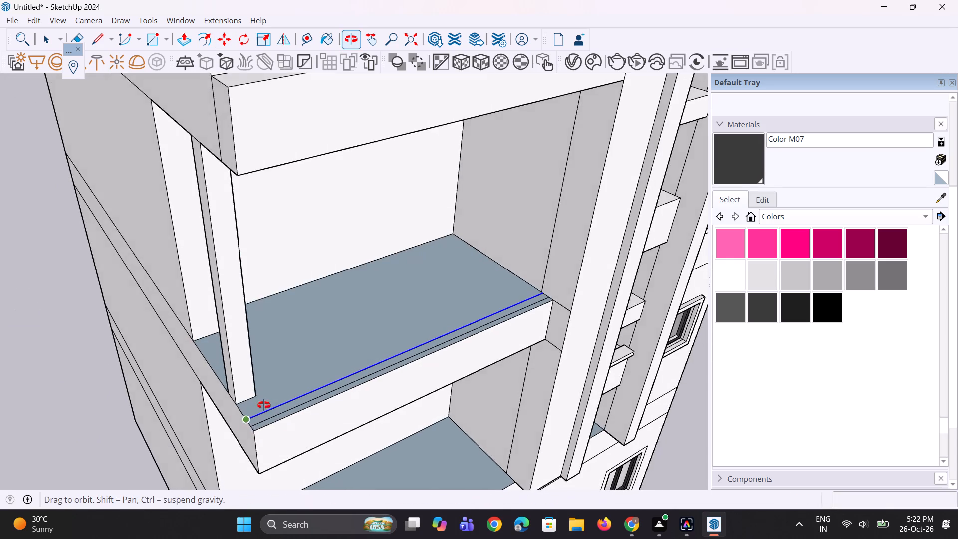
{"action": "middle_click_drag", "start_coordinate": [264, 405], "coordinate": [269, 401]}
{"action": "scroll", "coordinate": [280, 403], "scroll_direction": "up", "scroll_amount": 3}
{"action": "key", "text": "space"}
{"action": "key", "text": "space"}
{"action": "scroll", "coordinate": [305, 424], "scroll_direction": "up", "scroll_amount": 5}
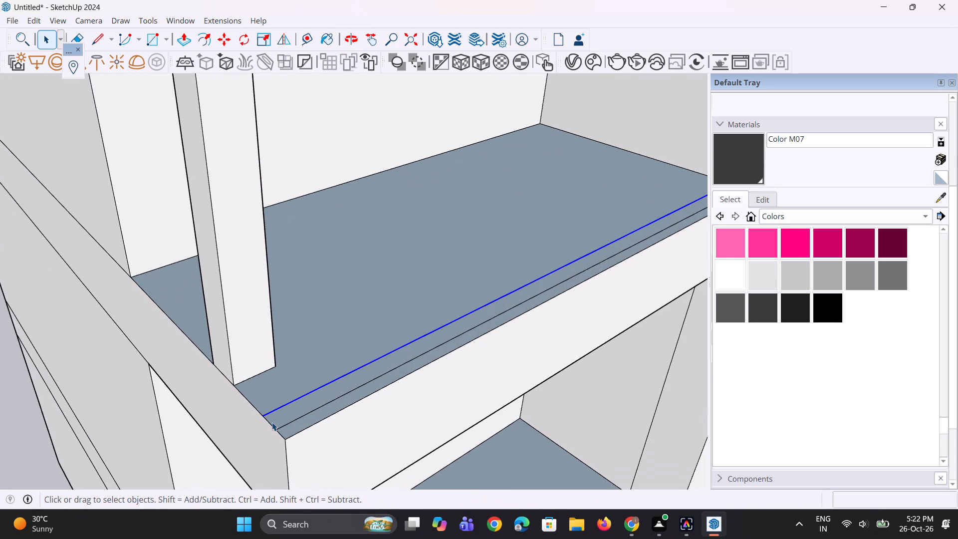
Pull the narrow strip along the upper balcony's front edge up about 3' 7/8" to form a railing panel.
{"action": "left_click", "coordinate": [269, 424]}
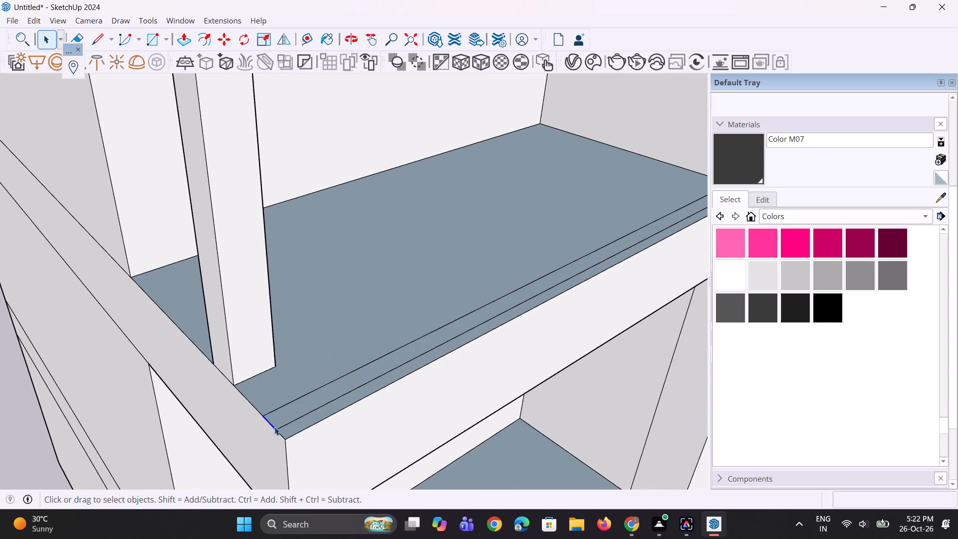
{"action": "scroll", "coordinate": [274, 427], "scroll_direction": "down", "scroll_amount": 4}
{"action": "scroll", "coordinate": [274, 427], "scroll_direction": "up", "scroll_amount": 3}
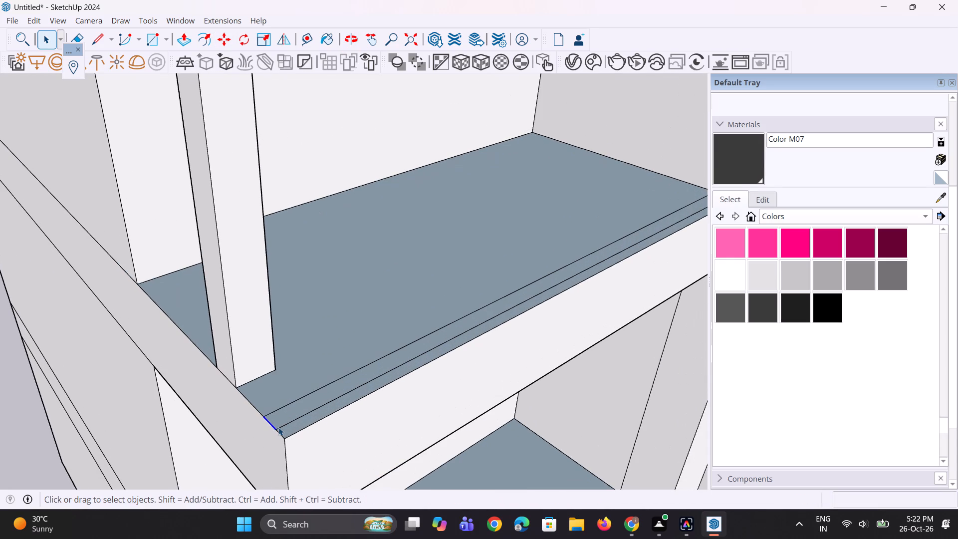
{"action": "key", "text": "space"}
{"action": "key", "text": "space"}
{"action": "scroll", "coordinate": [70, 433], "scroll_direction": "down", "scroll_amount": 5}
{"action": "middle_click_drag", "start_coordinate": [241, 396], "coordinate": [246, 416]}
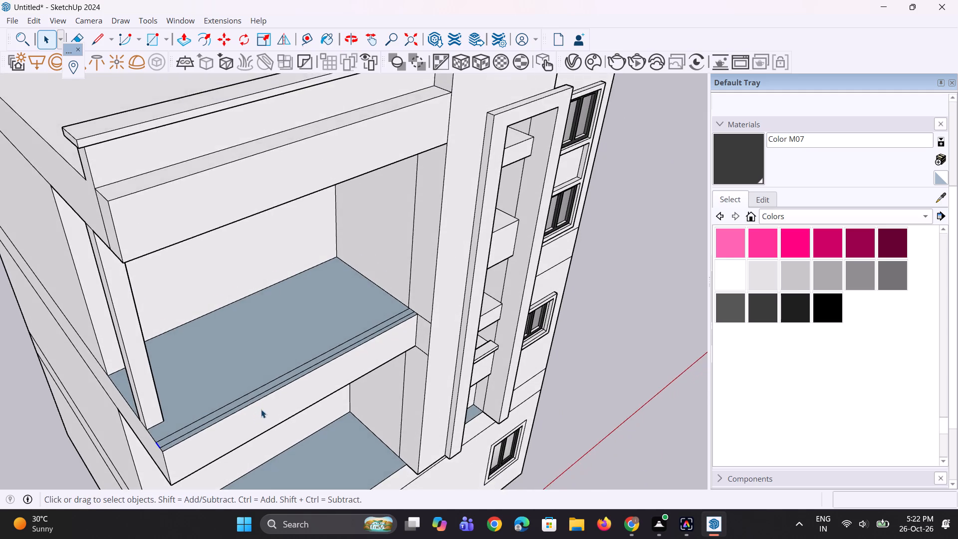
{"action": "scroll", "coordinate": [263, 407], "scroll_direction": "up", "scroll_amount": 3}
{"action": "key", "text": "p"}
{"action": "scroll", "coordinate": [263, 380], "scroll_direction": "up", "scroll_amount": 1}
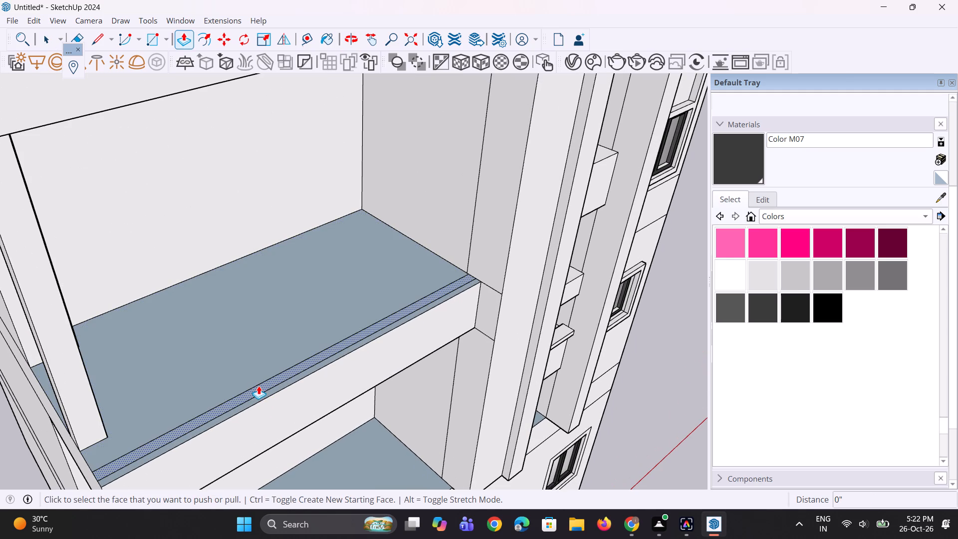
{"action": "left_click", "coordinate": [258, 386]}
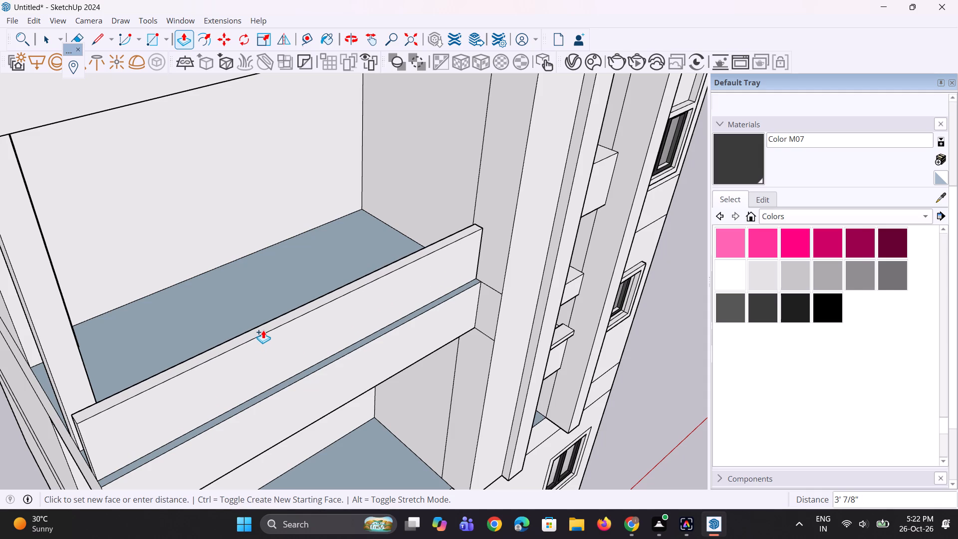
{"action": "left_click", "coordinate": [263, 330]}
Extrude the top of the front railing panel up another 4" as a separate top rail.
{"action": "left_click", "coordinate": [257, 331]}
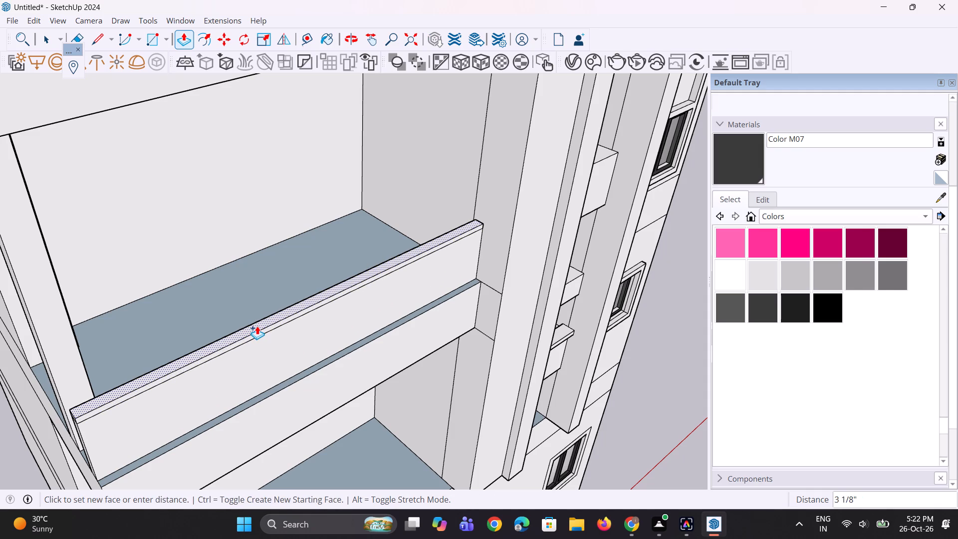
{"action": "left_click", "coordinate": [257, 325]}
Paint the outer and inner faces of the front railing panel below the top rail with Translucent Glass Gray.
{"action": "middle_click_drag", "start_coordinate": [186, 376], "coordinate": [356, 328]}
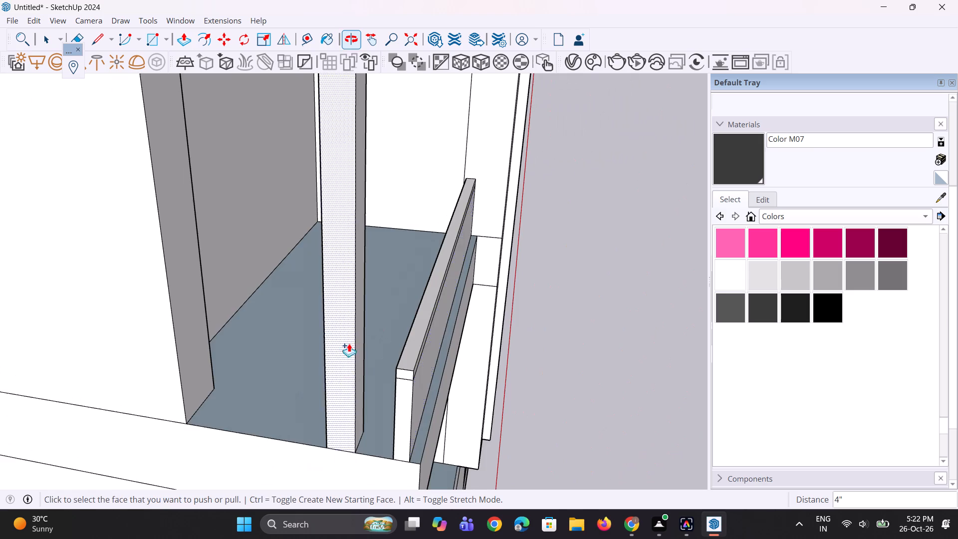
{"action": "middle_click_drag", "start_coordinate": [366, 403], "coordinate": [302, 369]}
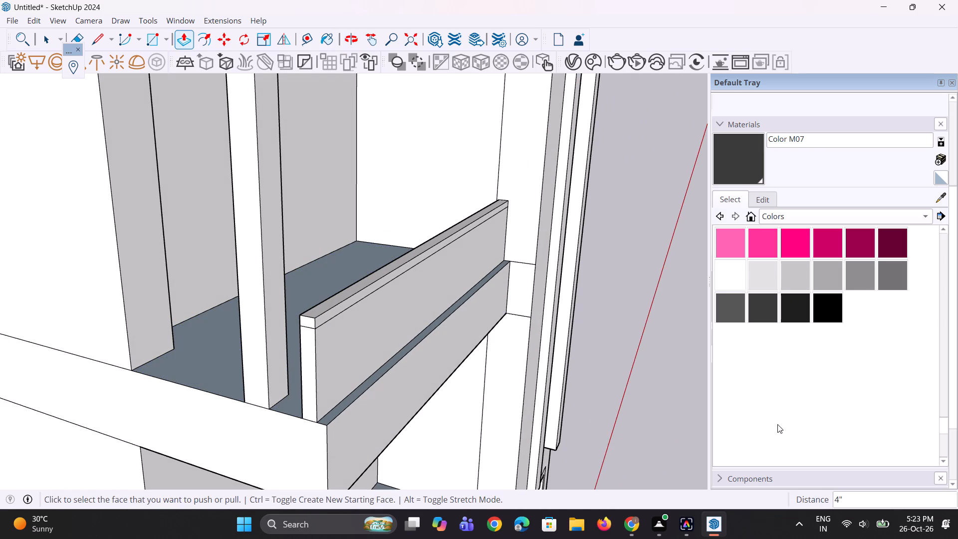
{"action": "left_click", "coordinate": [796, 220]}
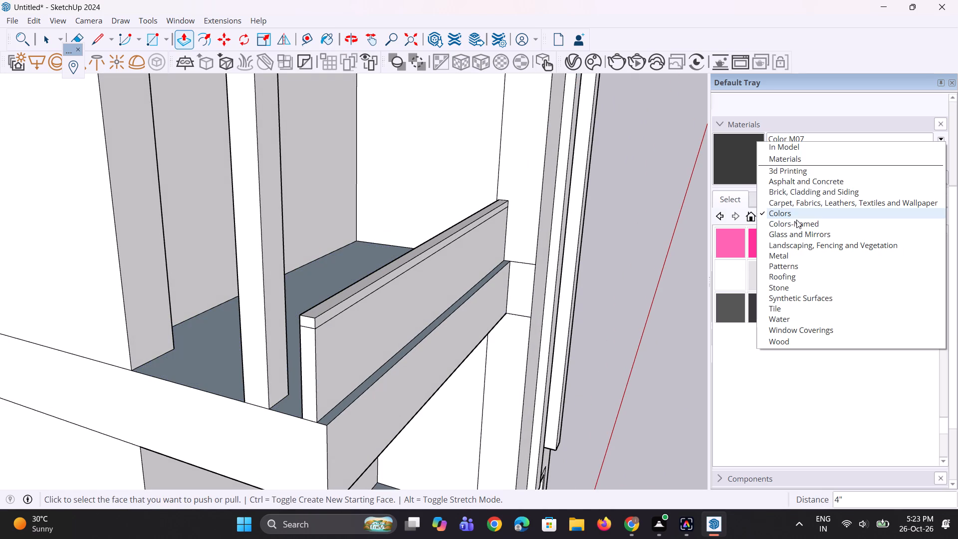
{"action": "left_click", "coordinate": [807, 233]}
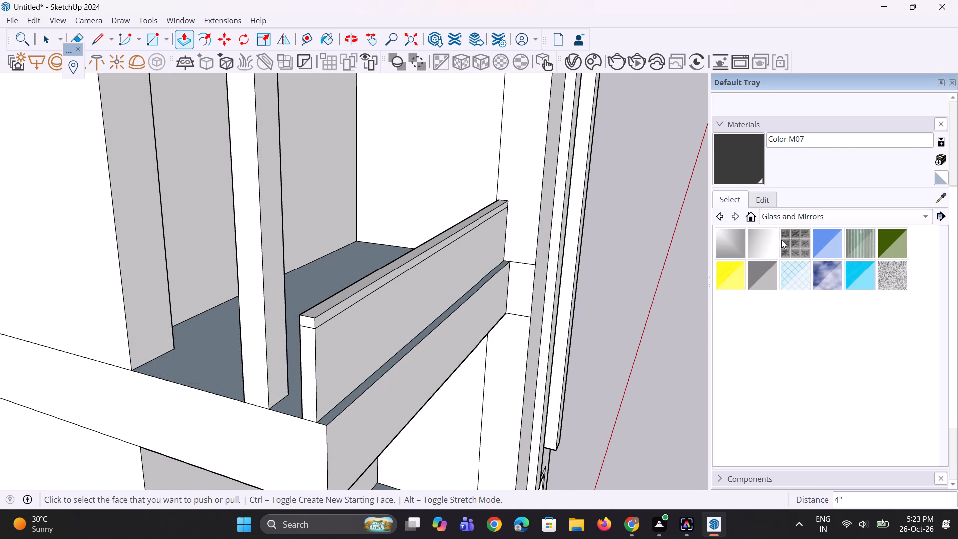
{"action": "left_click", "coordinate": [772, 281]}
{"action": "left_click", "coordinate": [379, 339]}
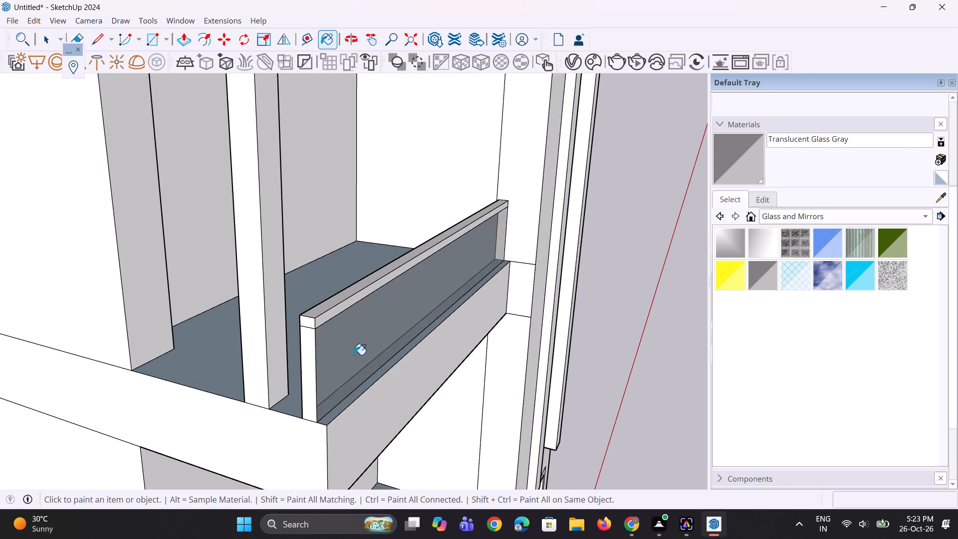
{"action": "middle_click_drag", "start_coordinate": [298, 424], "coordinate": [502, 382]}
{"action": "left_click", "coordinate": [535, 323]}
Copy the inner vertical edges at the column end of the railing panel and top rail about 5 5/16" along the railing.
{"action": "scroll", "coordinate": [537, 332], "scroll_direction": "up", "scroll_amount": 1}
{"action": "middle_click_drag", "start_coordinate": [537, 332], "coordinate": [330, 406]}
{"action": "scroll", "coordinate": [277, 422], "scroll_direction": "up", "scroll_amount": 4}
{"action": "middle_click_drag", "start_coordinate": [260, 434], "coordinate": [572, 362]}
{"action": "scroll", "coordinate": [533, 331], "scroll_direction": "up", "scroll_amount": 2}
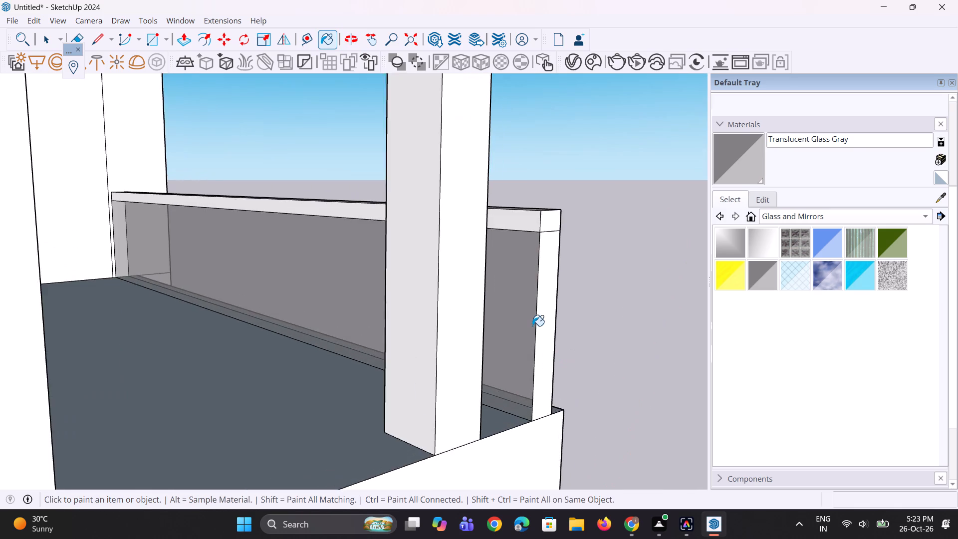
{"action": "scroll", "coordinate": [532, 326], "scroll_direction": "up", "scroll_amount": 1}
{"action": "key", "text": "space"}
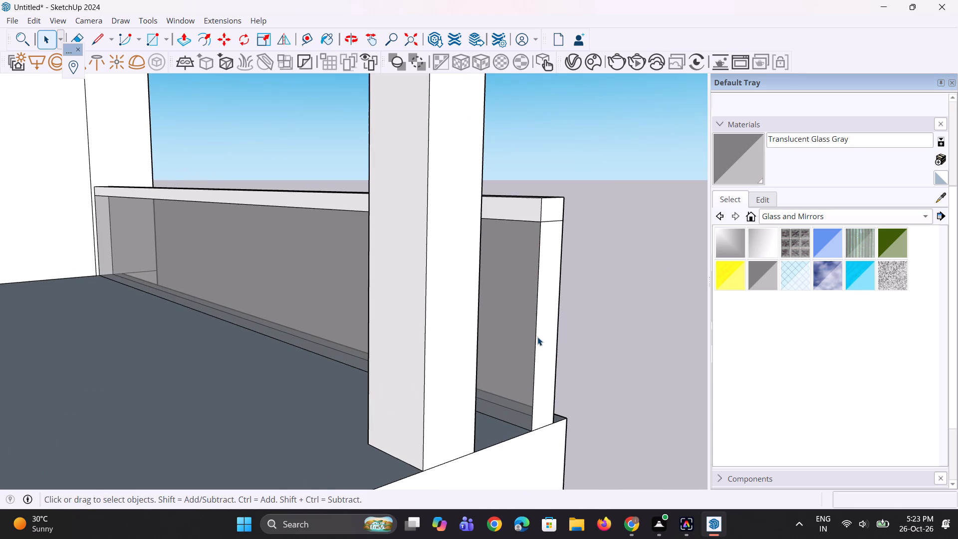
{"action": "left_click", "coordinate": [535, 336]}
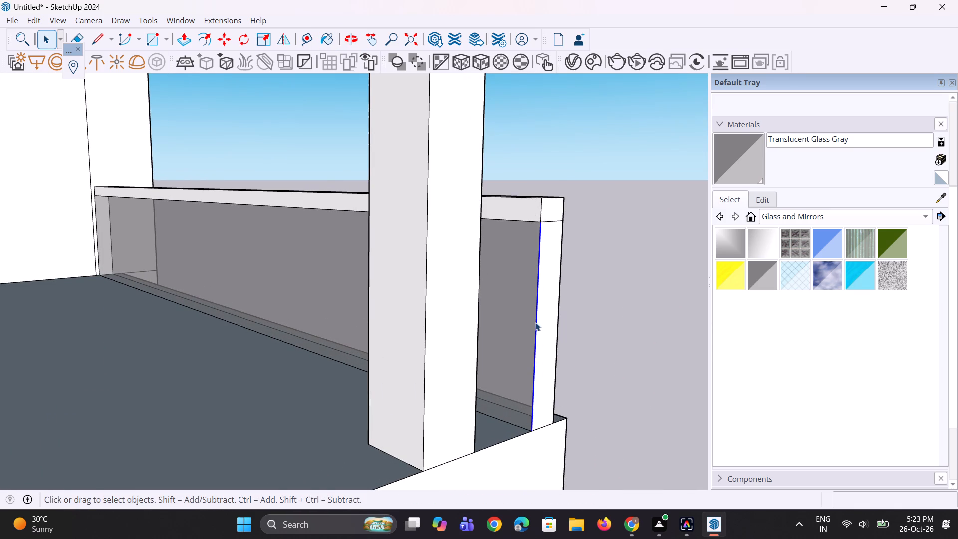
{"action": "scroll", "coordinate": [535, 299], "scroll_direction": "up", "scroll_amount": 2}
{"action": "left_click", "coordinate": [543, 185], "text": "ctrl"}
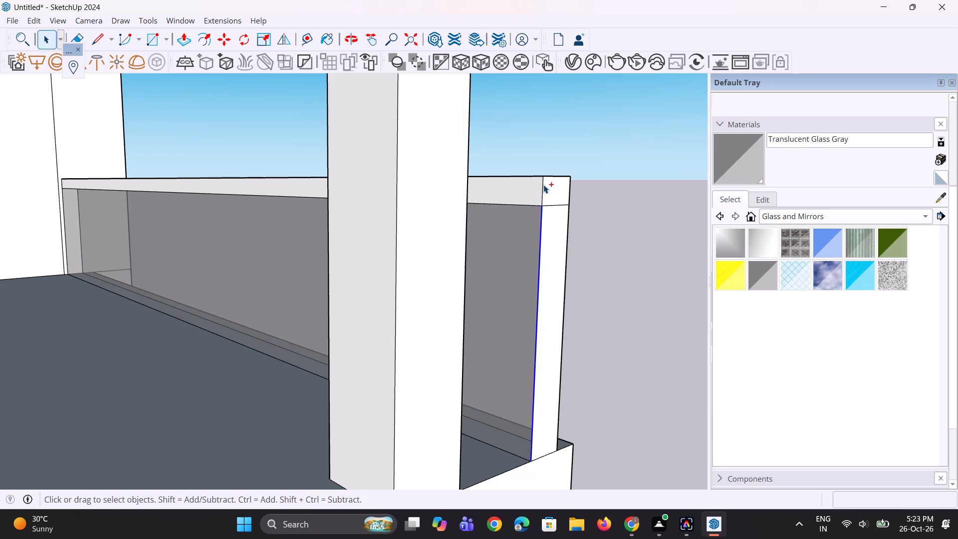
{"action": "key", "text": "m"}
{"action": "scroll", "coordinate": [535, 183], "scroll_direction": "up", "scroll_amount": 2}
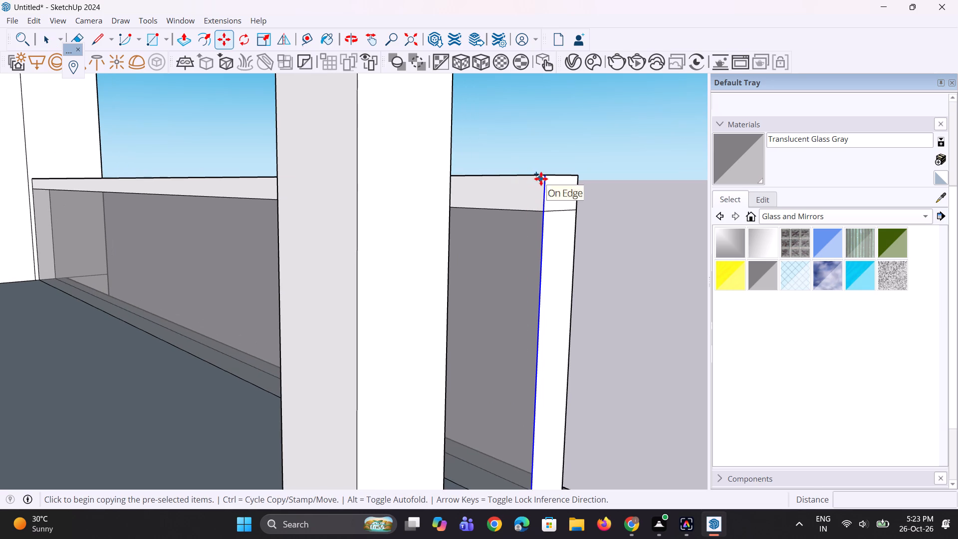
{"action": "left_click", "coordinate": [544, 179]}
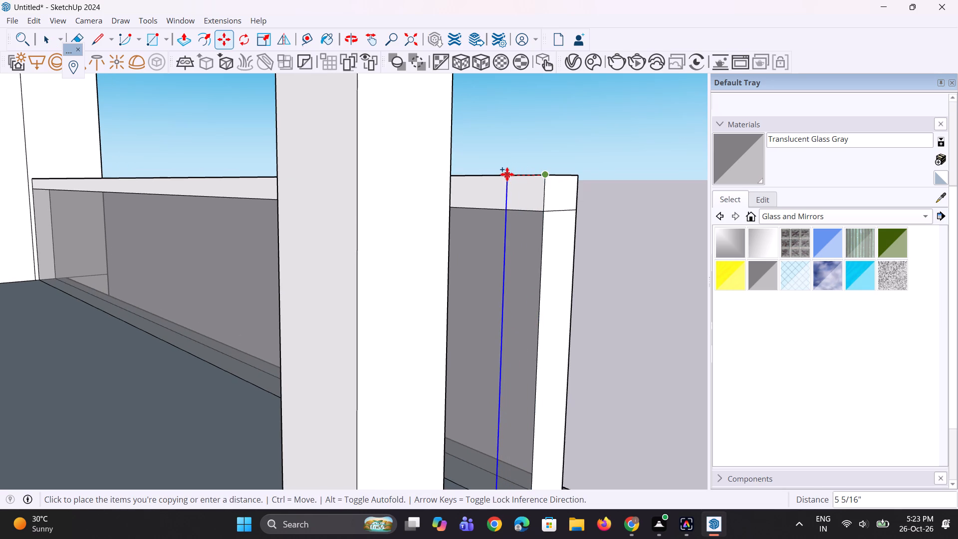
{"action": "left_click", "coordinate": [507, 174]}
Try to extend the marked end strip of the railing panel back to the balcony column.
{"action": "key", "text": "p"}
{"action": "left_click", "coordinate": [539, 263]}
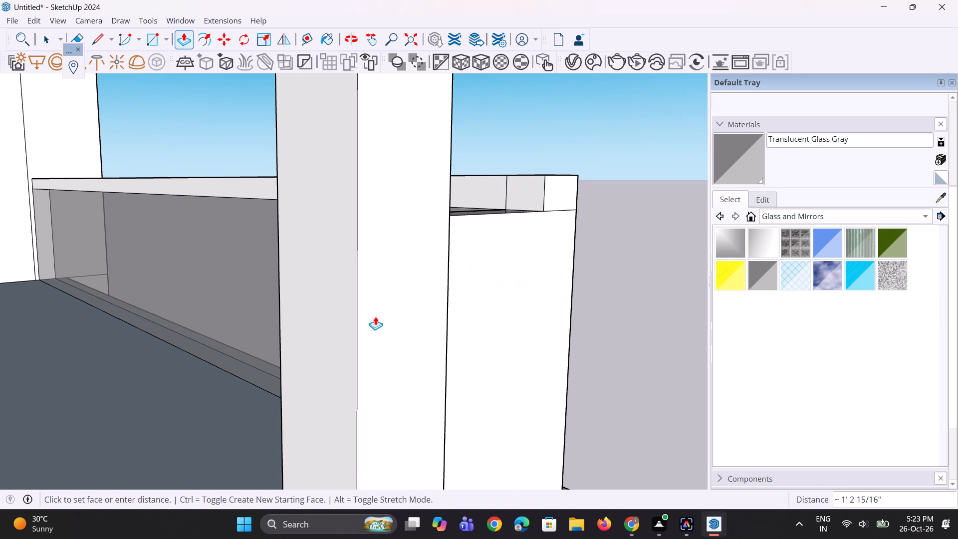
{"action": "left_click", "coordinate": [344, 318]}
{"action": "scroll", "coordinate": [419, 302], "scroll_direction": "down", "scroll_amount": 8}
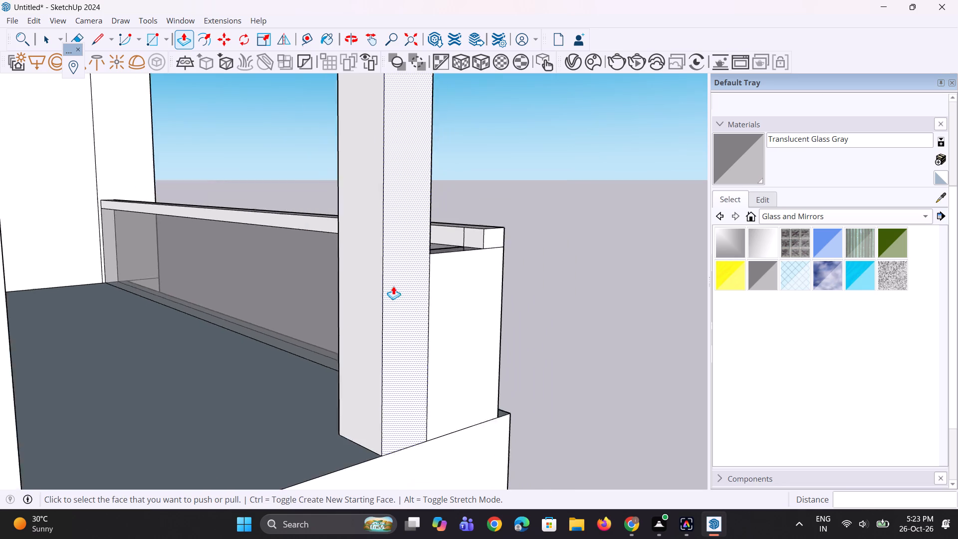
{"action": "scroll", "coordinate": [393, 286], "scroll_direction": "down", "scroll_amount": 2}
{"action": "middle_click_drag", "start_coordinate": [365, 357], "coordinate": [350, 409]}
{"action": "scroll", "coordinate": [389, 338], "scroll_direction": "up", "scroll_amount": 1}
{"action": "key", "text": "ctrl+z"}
Extend the marked end strips of the railing panel and top rail about 1' 2 15/16" inward to the balcony column.
{"action": "scroll", "coordinate": [418, 362], "scroll_direction": "up", "scroll_amount": 1, "text": "ctrl"}
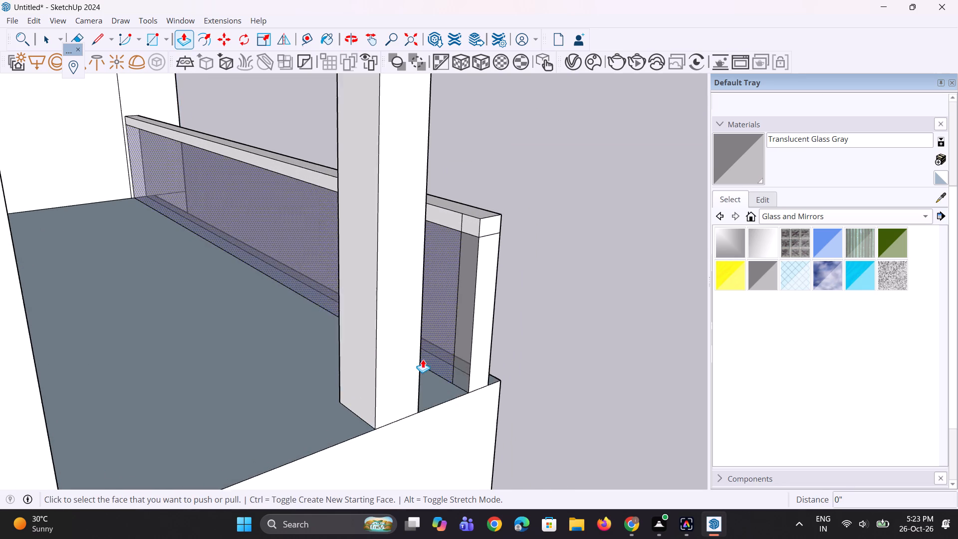
{"action": "scroll", "coordinate": [423, 359], "scroll_direction": "up", "scroll_amount": 1, "text": "ctrl"}
{"action": "left_click", "coordinate": [479, 326]}
{"action": "key", "text": "Escape"}
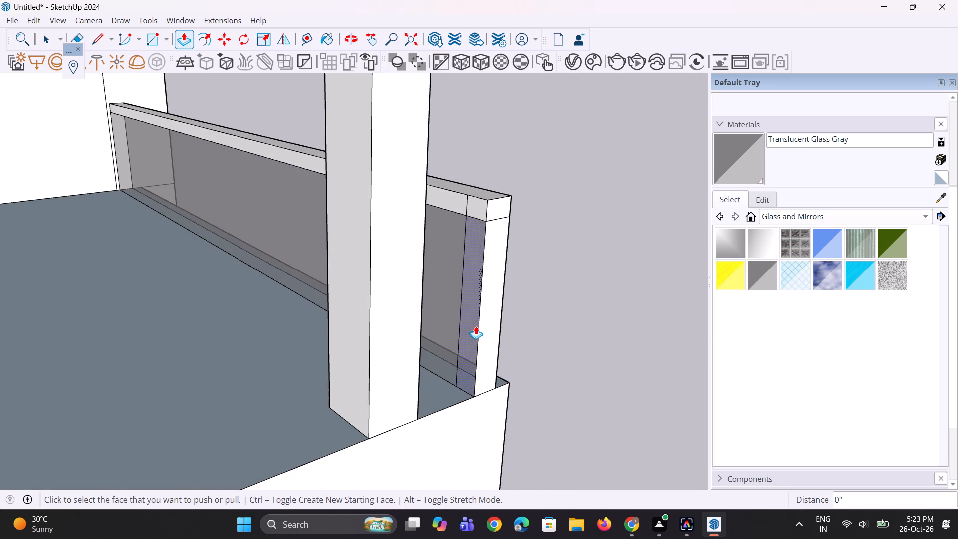
{"action": "left_click", "coordinate": [473, 321]}
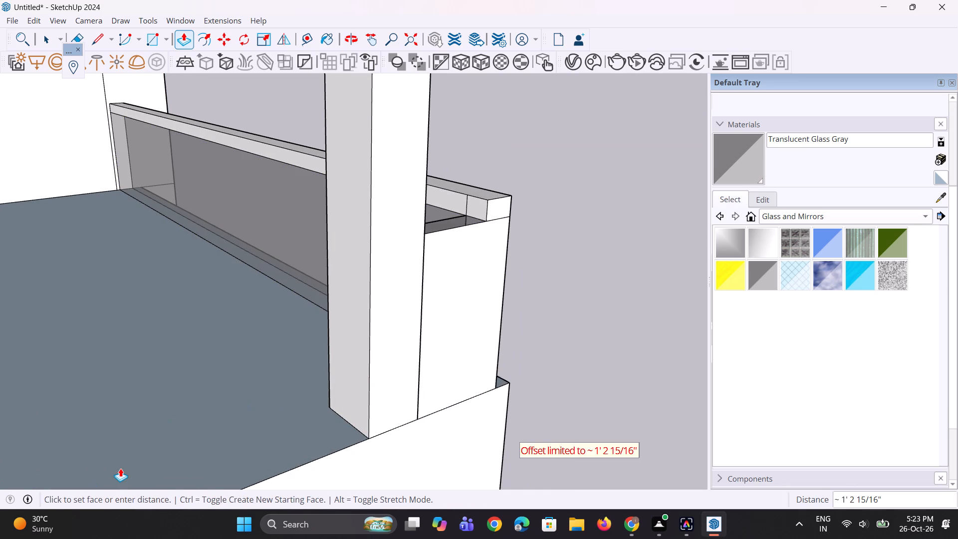
{"action": "left_click", "coordinate": [120, 468]}
{"action": "scroll", "coordinate": [223, 383], "scroll_direction": "down", "scroll_amount": 4}
{"action": "scroll", "coordinate": [363, 277], "scroll_direction": "up", "scroll_amount": 2}
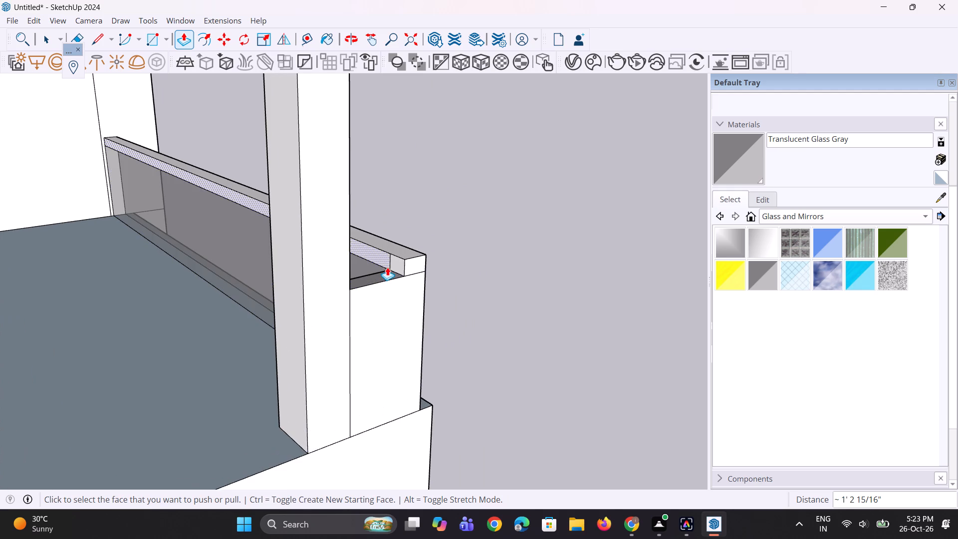
{"action": "double_click", "coordinate": [393, 267]}
Copy the balcony floor's open side edge, between the column and the back wall, 6" inward.
{"action": "middle_click_drag", "start_coordinate": [330, 333], "coordinate": [409, 338]}
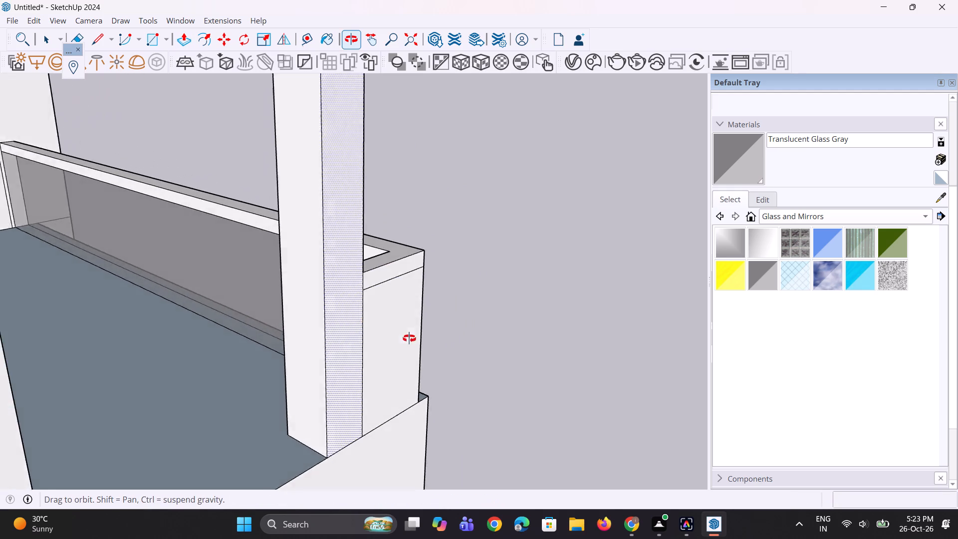
{"action": "middle_click_drag", "start_coordinate": [409, 338], "coordinate": [434, 336]}
{"action": "scroll", "coordinate": [322, 421], "scroll_direction": "up", "scroll_amount": 1}
{"action": "key", "text": "space"}
{"action": "scroll", "coordinate": [343, 410], "scroll_direction": "down", "scroll_amount": 5}
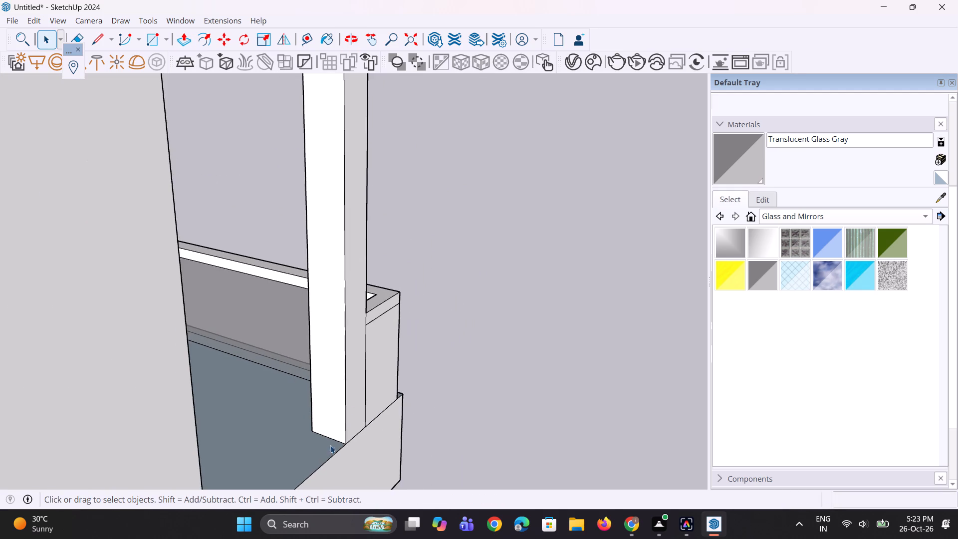
{"action": "scroll", "coordinate": [324, 465], "scroll_direction": "up", "scroll_amount": 2}
{"action": "scroll", "coordinate": [281, 421], "scroll_direction": "down", "scroll_amount": 9}
{"action": "middle_click_drag", "start_coordinate": [277, 430], "coordinate": [92, 486]}
{"action": "scroll", "coordinate": [111, 440], "scroll_direction": "up", "scroll_amount": 8}
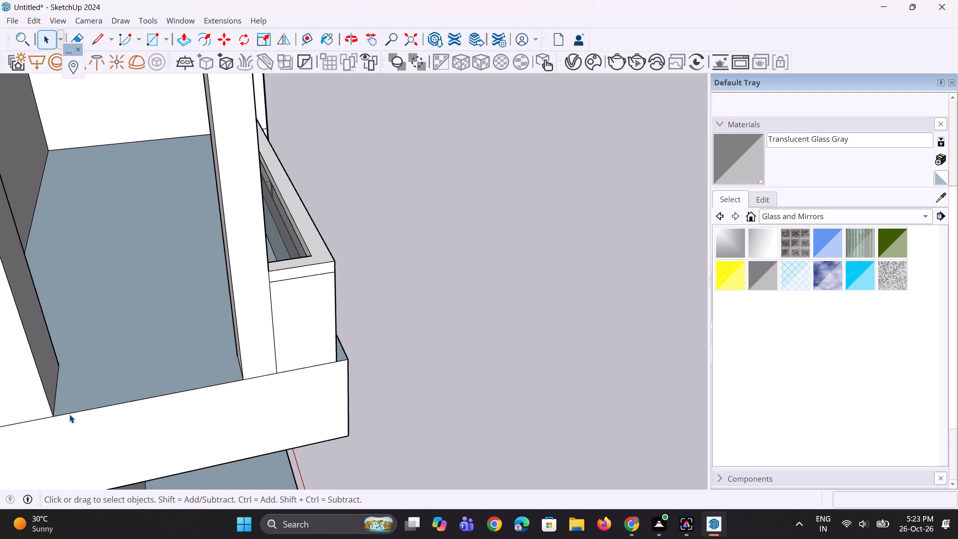
{"action": "left_click", "coordinate": [72, 411]}
{"action": "scroll", "coordinate": [52, 429], "scroll_direction": "up", "scroll_amount": 3}
{"action": "key", "text": "m"}
{"action": "scroll", "coordinate": [49, 422], "scroll_direction": "up", "scroll_amount": 4}
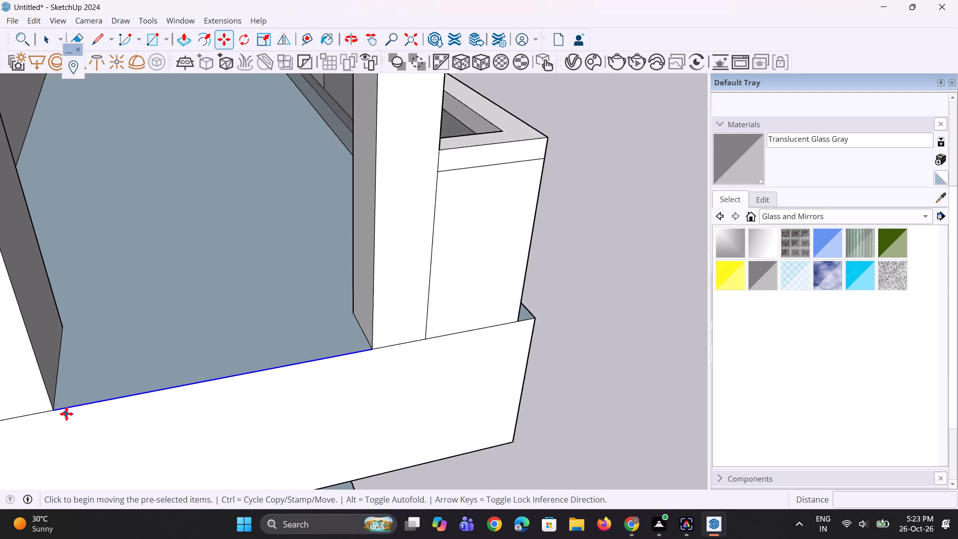
{"action": "scroll", "coordinate": [68, 409], "scroll_direction": "up", "scroll_amount": 1}
{"action": "left_click", "coordinate": [50, 412]}
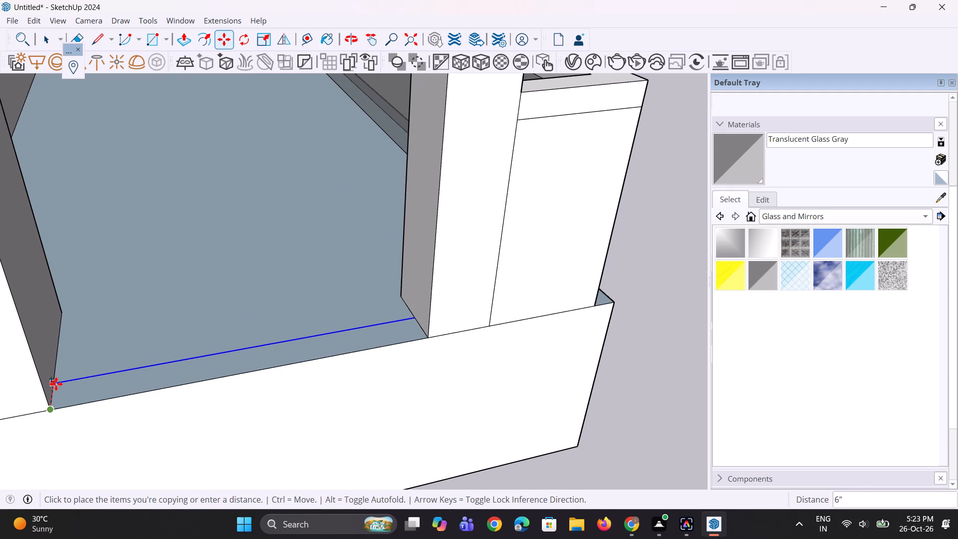
{"action": "left_click", "coordinate": [56, 384]}
Pull the 6" side floor strip up 3' 7/8" to match the front railing panel's height.
{"action": "key", "text": "p"}
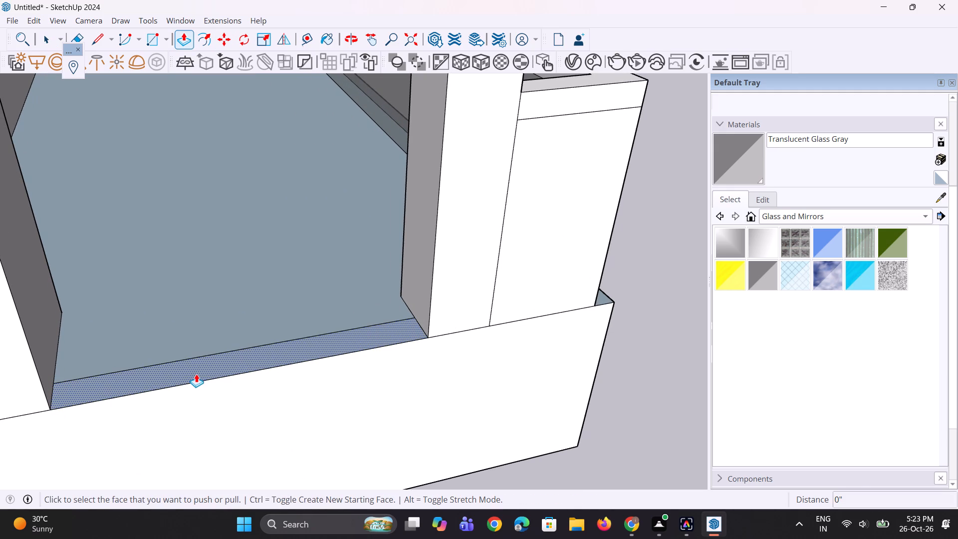
{"action": "left_click", "coordinate": [196, 374]}
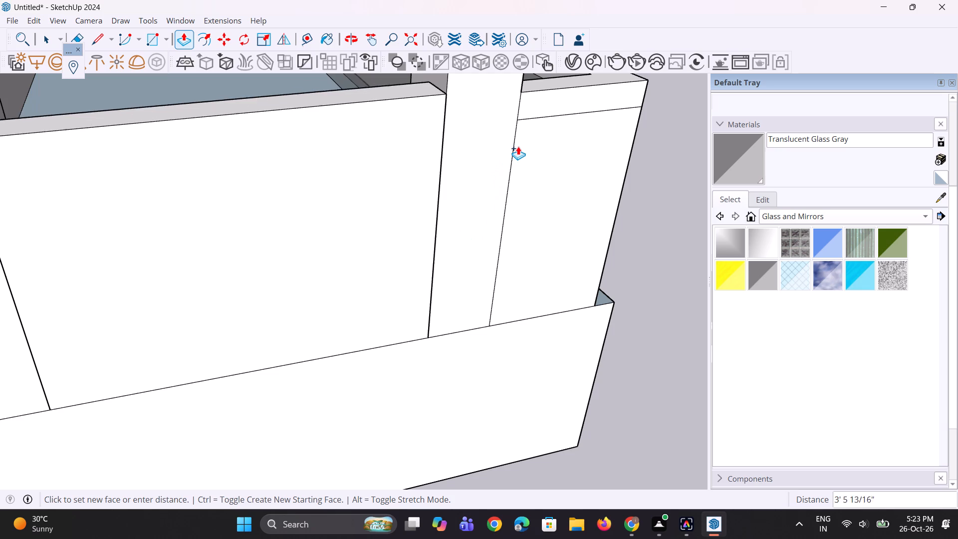
{"action": "left_click", "coordinate": [531, 120]}
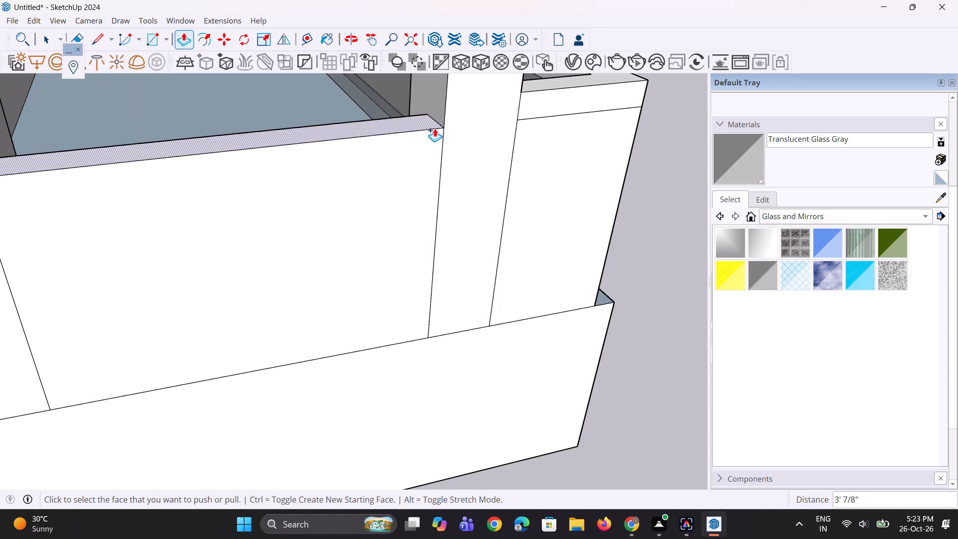
Extrude the top of the side railing panel up another 4" as a separate top rail.
{"action": "left_click", "coordinate": [434, 128]}
{"action": "left_click", "coordinate": [522, 89]}
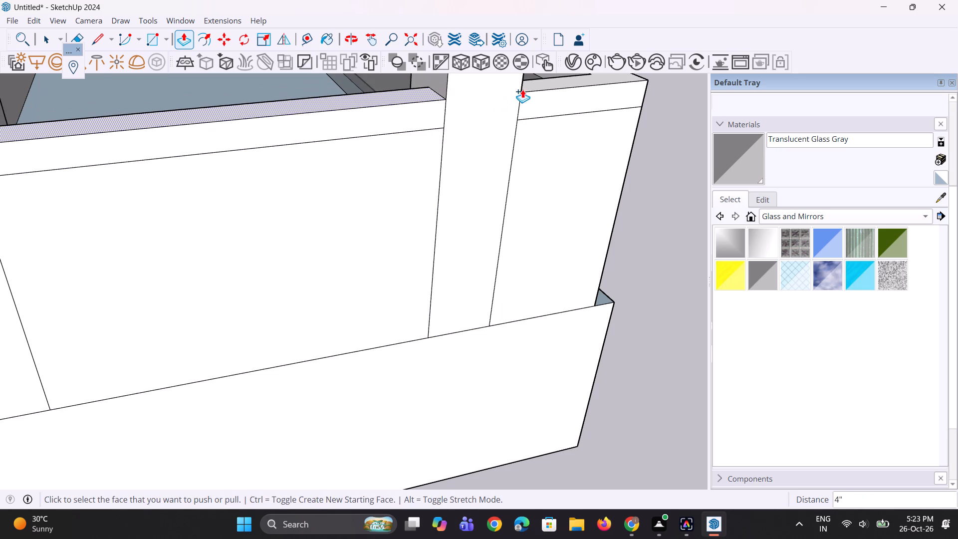
Paint the upper balcony's side railing panels on both sides of the column with Translucent Glass Gray, leaving the top rail unpainted.
{"action": "left_click", "coordinate": [728, 161]}
{"action": "middle_click_drag", "start_coordinate": [283, 242], "coordinate": [398, 423]}
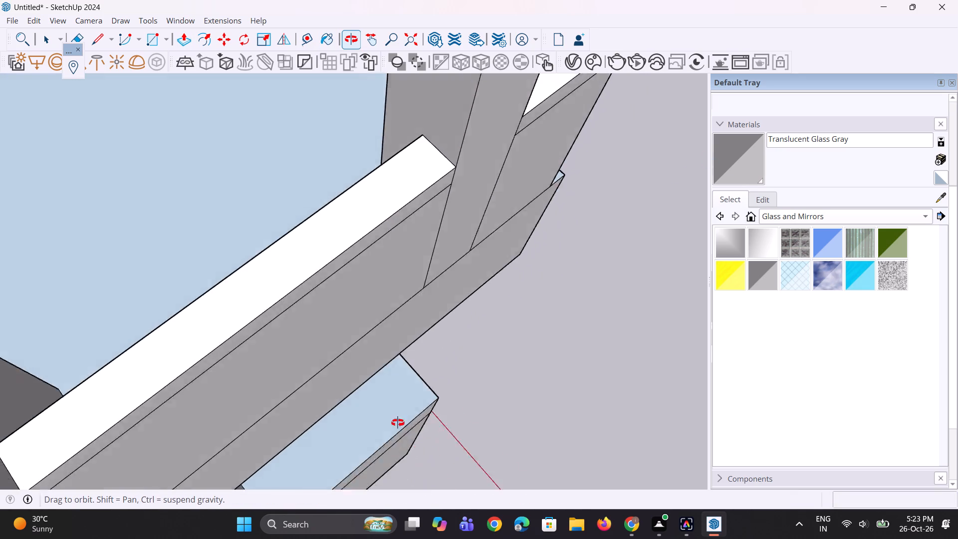
{"action": "middle_click_drag", "start_coordinate": [398, 423], "coordinate": [418, 446]}
{"action": "scroll", "coordinate": [296, 298], "scroll_direction": "down", "scroll_amount": 8}
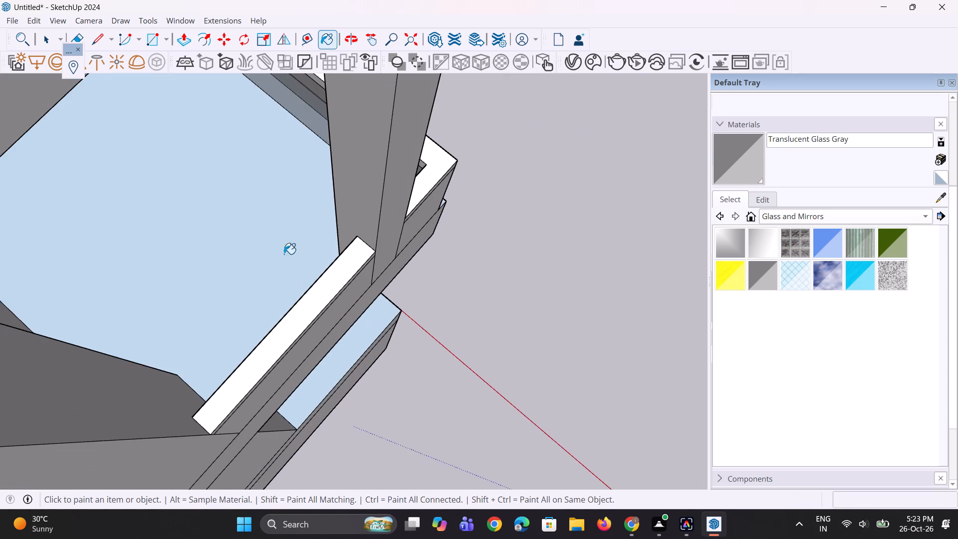
{"action": "middle_click_drag", "start_coordinate": [284, 254], "coordinate": [327, 241]}
{"action": "left_click", "coordinate": [396, 219]}
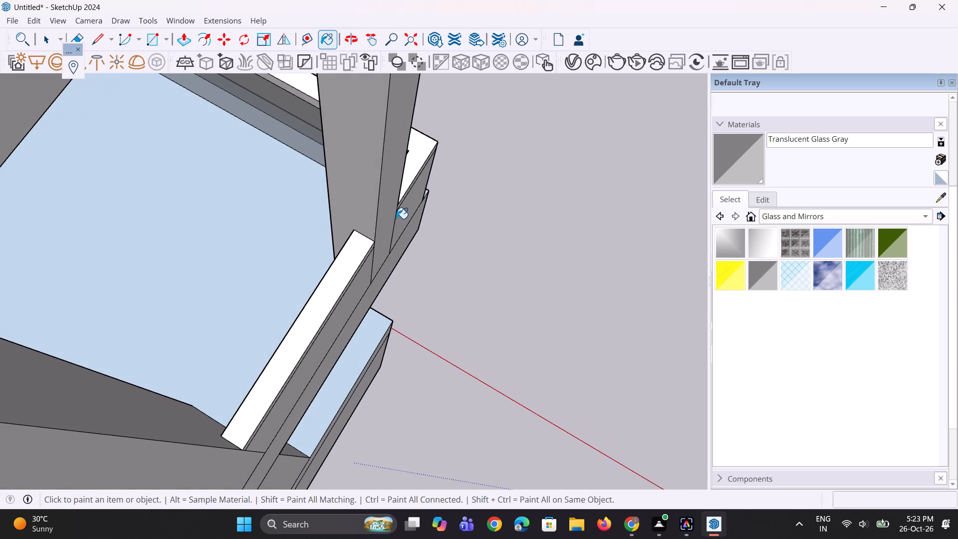
{"action": "middle_click_drag", "start_coordinate": [289, 299], "coordinate": [187, 211]}
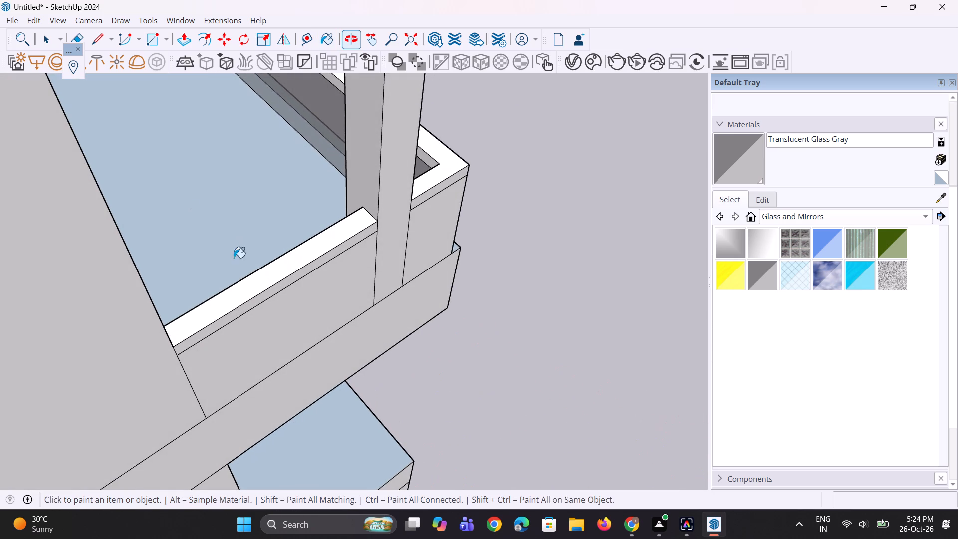
{"action": "left_click_drag", "start_coordinate": [279, 311], "coordinate": [283, 311]}
{"action": "left_click", "coordinate": [415, 245]}
{"action": "scroll", "coordinate": [414, 250], "scroll_direction": "up", "scroll_amount": 1}
{"action": "middle_click_drag", "start_coordinate": [413, 250], "coordinate": [0, 201]}
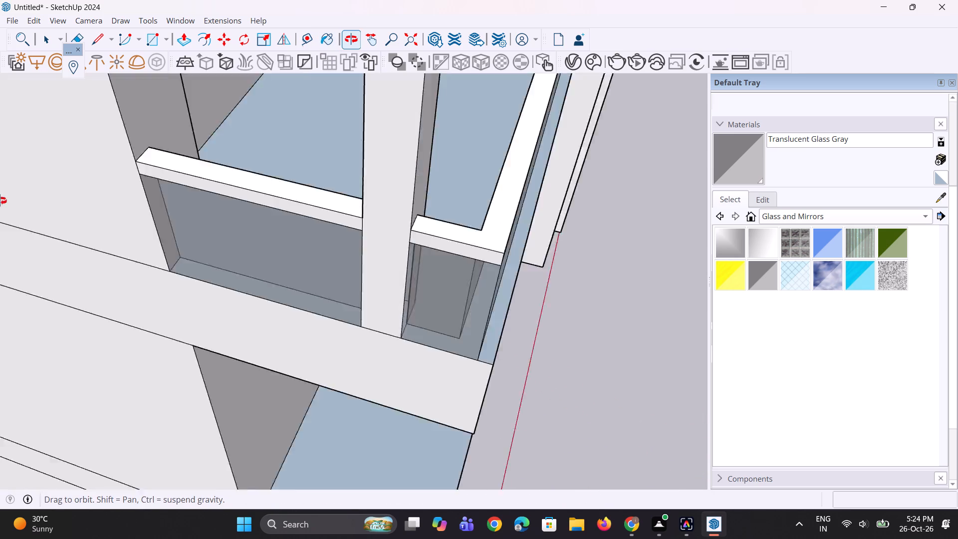
{"action": "middle_click_drag", "start_coordinate": [0, 201], "coordinate": [0, 193]}
Copy the lower balcony floor's front edge a short distance inward to set the railing back from the slab edge.
{"action": "scroll", "coordinate": [224, 327], "scroll_direction": "down", "scroll_amount": 5}
{"action": "middle_click_drag", "start_coordinate": [269, 300], "coordinate": [194, 198]}
{"action": "scroll", "coordinate": [186, 273], "scroll_direction": "down", "scroll_amount": 9}
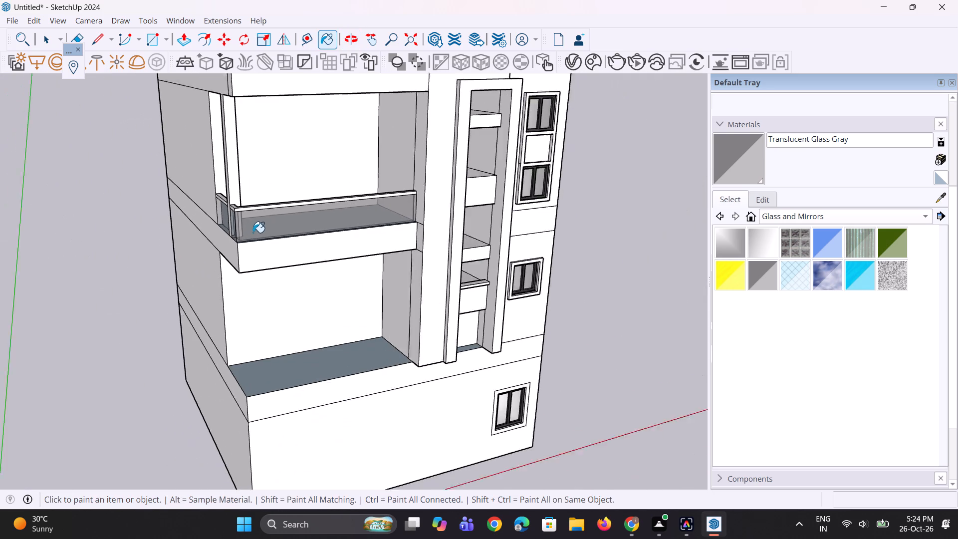
{"action": "scroll", "coordinate": [253, 233], "scroll_direction": "down", "scroll_amount": 1}
{"action": "middle_click_drag", "start_coordinate": [223, 329], "coordinate": [240, 432]}
{"action": "scroll", "coordinate": [254, 379], "scroll_direction": "up", "scroll_amount": 4}
{"action": "key", "text": "space"}
{"action": "scroll", "coordinate": [263, 378], "scroll_direction": "up", "scroll_amount": 3}
{"action": "key", "text": "space"}
{"action": "left_click", "coordinate": [270, 395]}
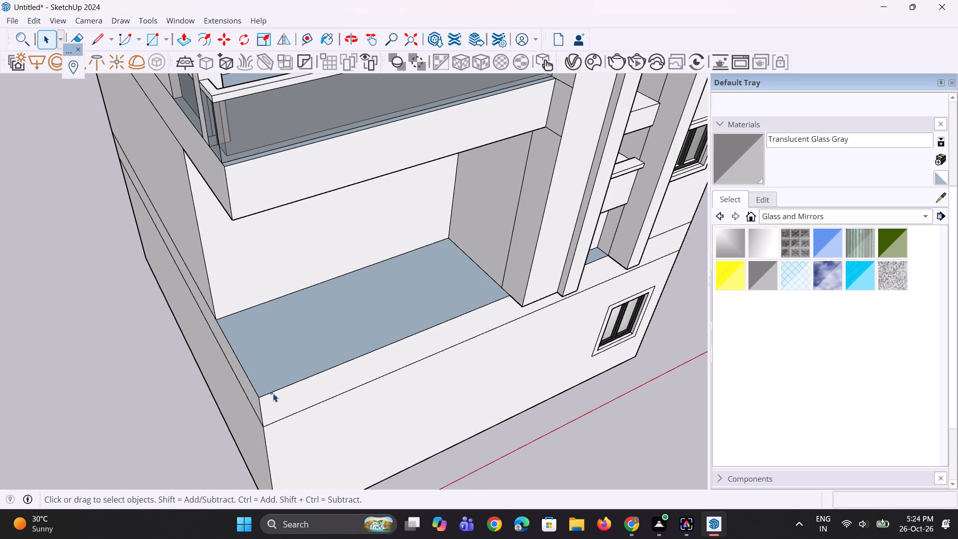
{"action": "scroll", "coordinate": [262, 395], "scroll_direction": "up", "scroll_amount": 2}
{"action": "middle_click_drag", "start_coordinate": [259, 406], "coordinate": [270, 456]}
{"action": "scroll", "coordinate": [257, 406], "scroll_direction": "down", "scroll_amount": 4}
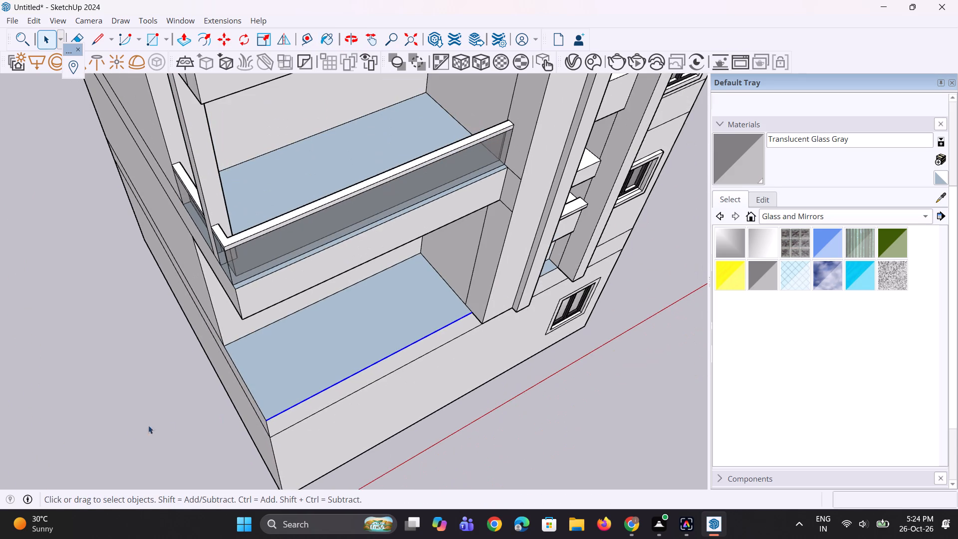
{"action": "scroll", "coordinate": [187, 403], "scroll_direction": "up", "scroll_amount": 2}
{"action": "scroll", "coordinate": [241, 394], "scroll_direction": "up", "scroll_amount": 2}
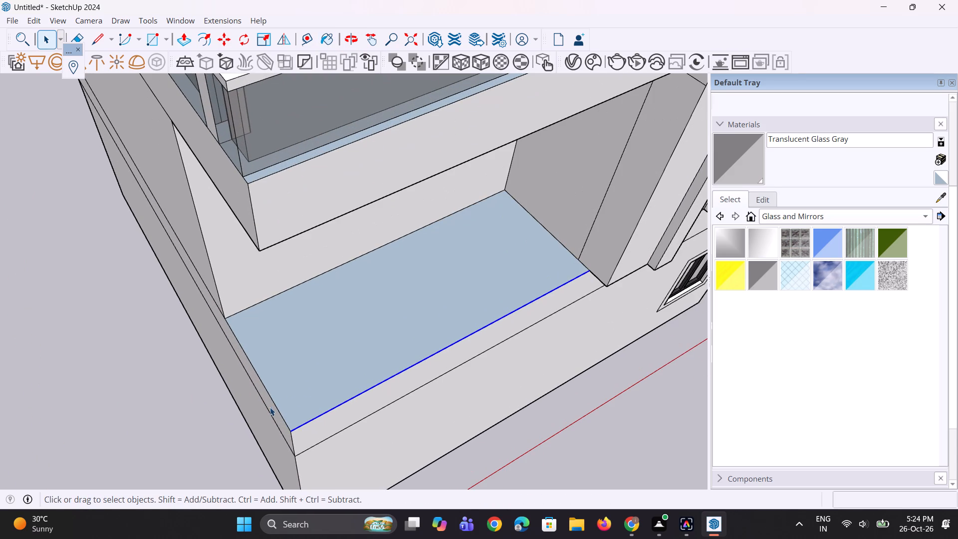
{"action": "key", "text": "m"}
{"action": "scroll", "coordinate": [300, 413], "scroll_direction": "up", "scroll_amount": 2, "text": "ctrl"}
{"action": "left_click", "coordinate": [290, 433]}
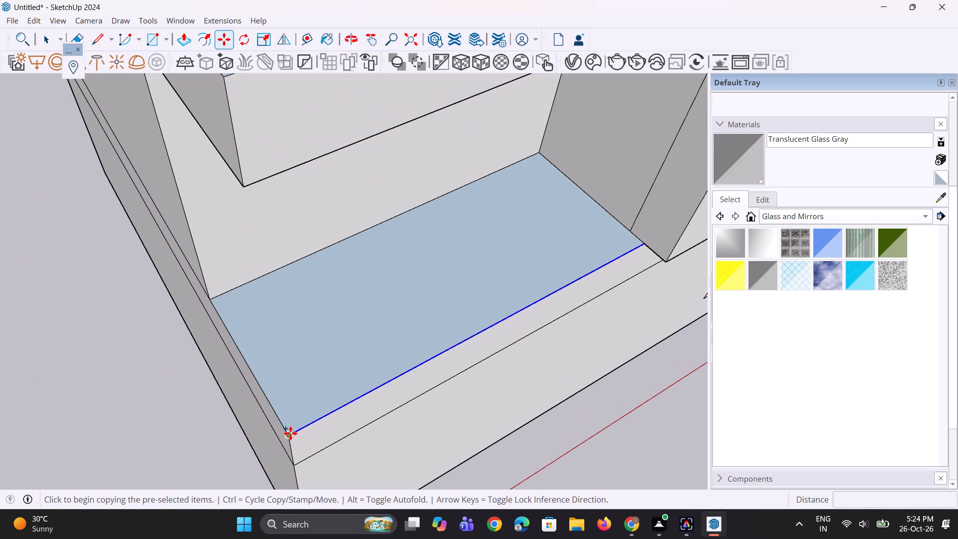
{"action": "left_click", "coordinate": [286, 425]}
Copy the new floor line slightly further inward to mark the thickness of the lower balcony's front railing.
{"action": "scroll", "coordinate": [286, 425], "scroll_direction": "up", "scroll_amount": 2}
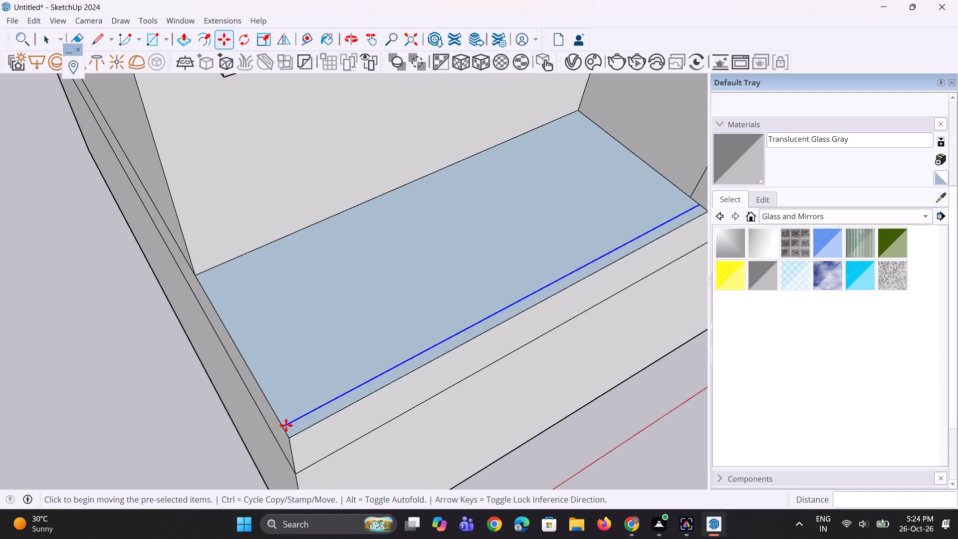
{"action": "key", "text": "m"}
{"action": "scroll", "coordinate": [306, 421], "scroll_direction": "up", "scroll_amount": 2}
{"action": "left_click", "coordinate": [275, 426]}
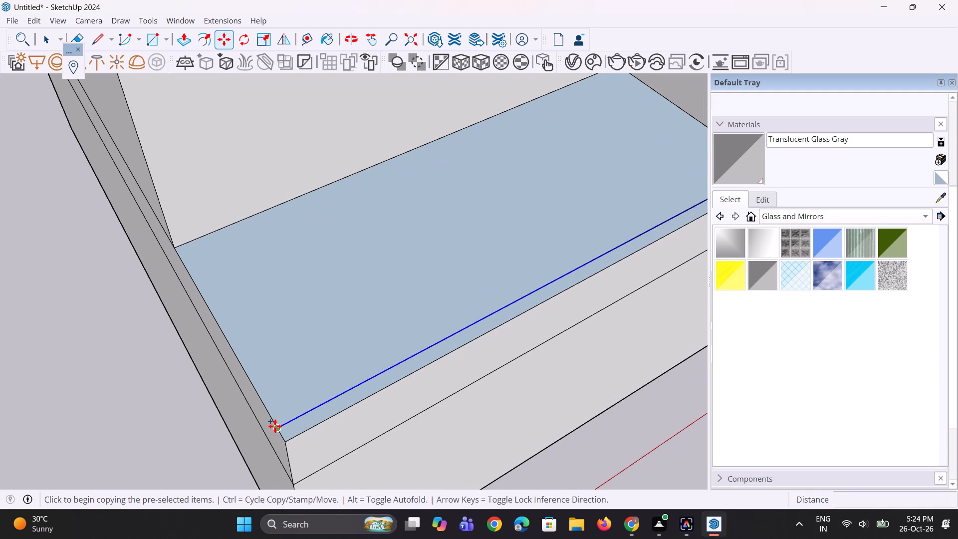
{"action": "left_click", "coordinate": [268, 411]}
Pull the marked front floor strip of the lower balcony up 3' as the railing panel.
{"action": "scroll", "coordinate": [257, 443], "scroll_direction": "down", "scroll_amount": 4}
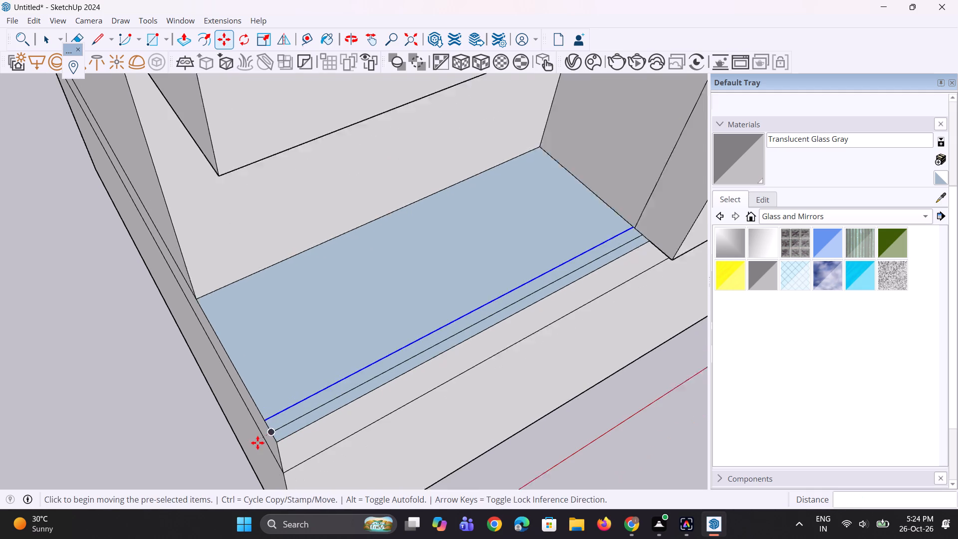
{"action": "key", "text": "p"}
{"action": "left_click", "coordinate": [311, 406]}
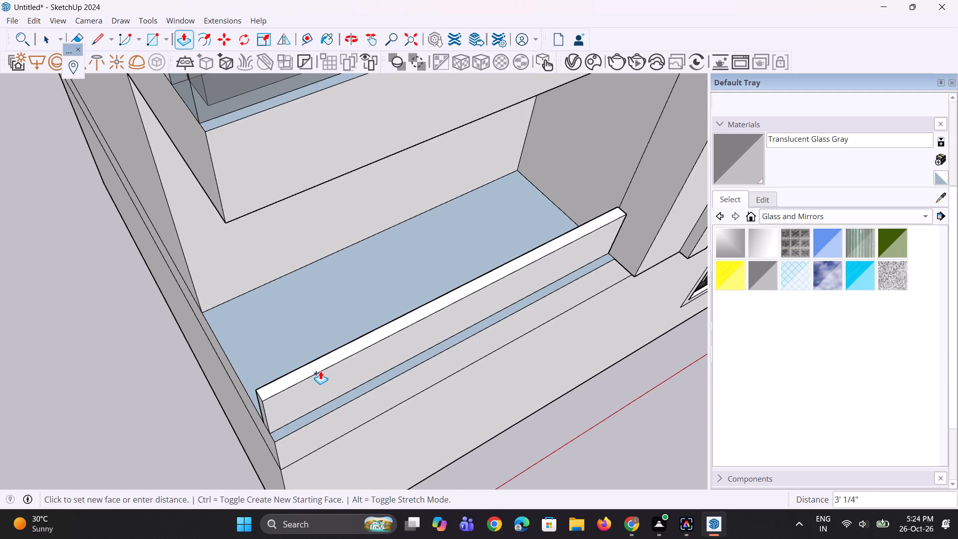
{"action": "key", "text": "3"}
{"action": "key", "text": "apostrophe"}
{"action": "key", "text": "Return"}
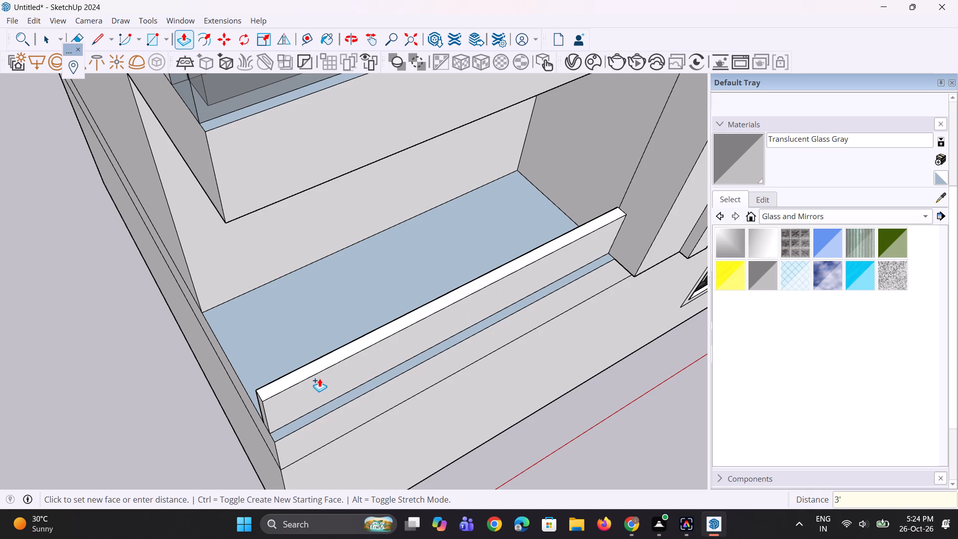
Extrude the top of the lower balcony's front railing panel up another 4" as a separate top rail.
{"action": "left_click", "coordinate": [322, 370]}
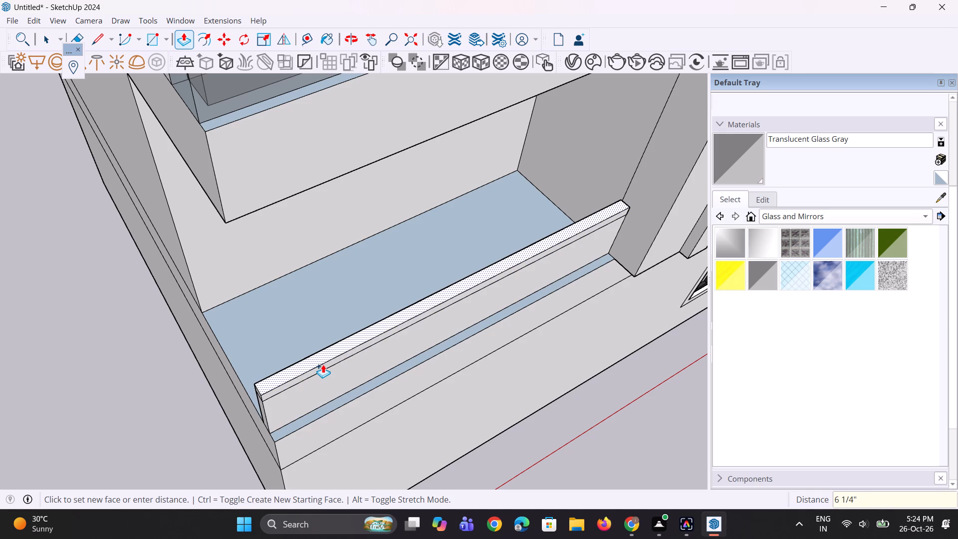
{"action": "key", "text": "4"}
{"action": "key", "text": "shift+quotedbl"}
{"action": "key", "text": "Return"}
Paint the inner and outer faces of the lower balcony's front railing panel with Translucent Glass Gray.
{"action": "middle_click_drag", "start_coordinate": [283, 396], "coordinate": [411, 327]}
{"action": "middle_click_drag", "start_coordinate": [303, 408], "coordinate": [556, 383]}
{"action": "key", "text": "space"}
{"action": "scroll", "coordinate": [613, 283], "scroll_direction": "up", "scroll_amount": 1}
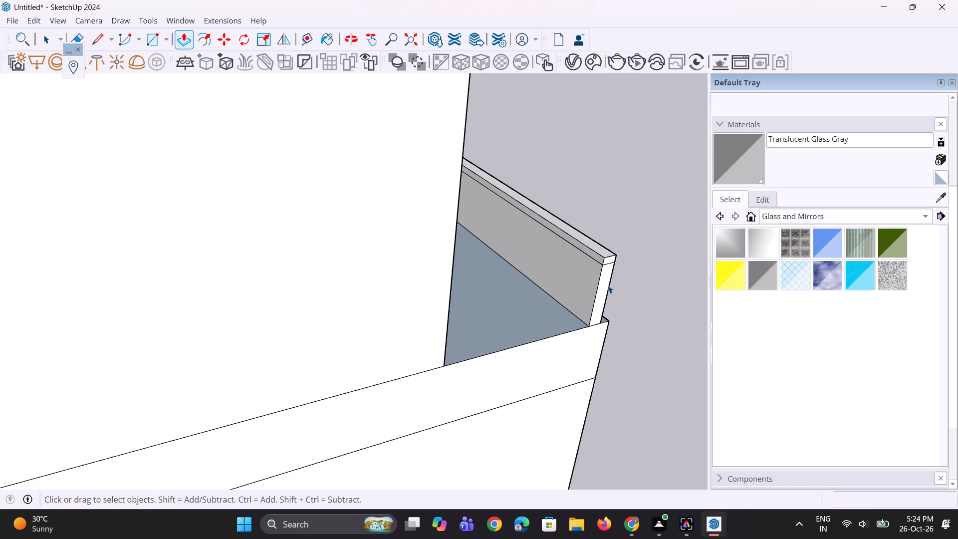
{"action": "scroll", "coordinate": [608, 285], "scroll_direction": "up", "scroll_amount": 1}
{"action": "key", "text": "space"}
{"action": "left_click", "coordinate": [720, 172]}
{"action": "left_click_drag", "start_coordinate": [559, 279], "coordinate": [563, 277]}
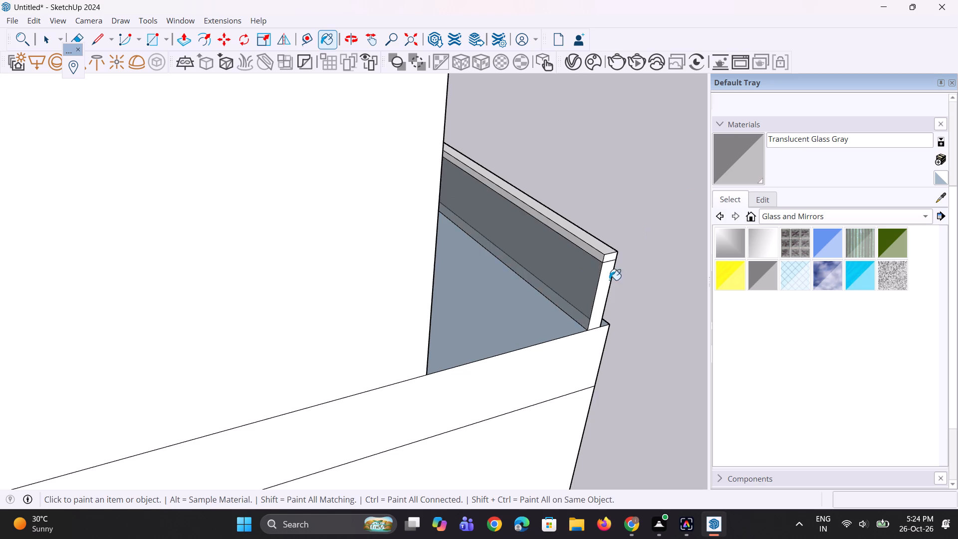
{"action": "middle_click_drag", "start_coordinate": [607, 280], "coordinate": [290, 313]}
{"action": "left_click", "coordinate": [282, 334]}
{"action": "middle_click_drag", "start_coordinate": [185, 403], "coordinate": [464, 373]}
{"action": "key", "text": "space"}
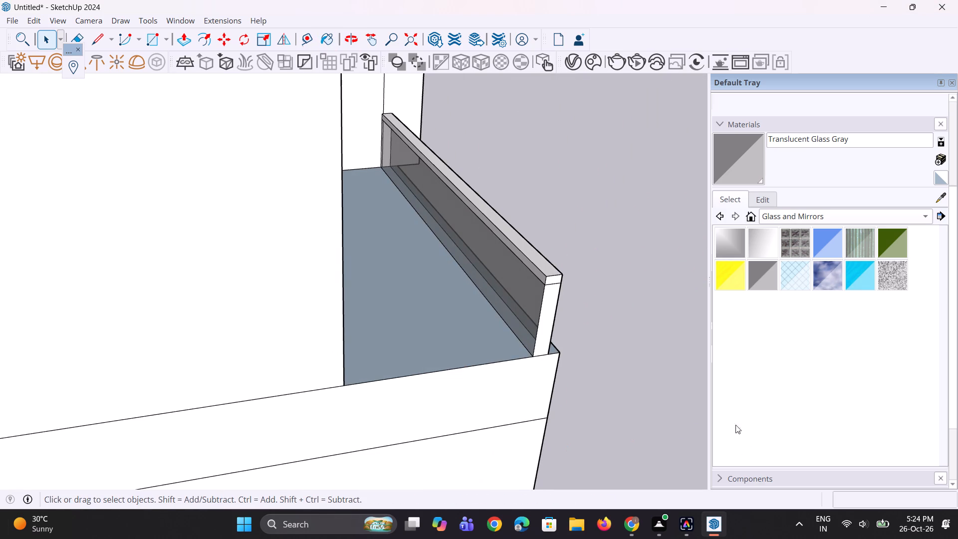
Copy the vertical end edges of the front railing's panel and top rail 5" along its inner face from the open corner.
{"action": "scroll", "coordinate": [450, 407], "scroll_direction": "down", "scroll_amount": 3}
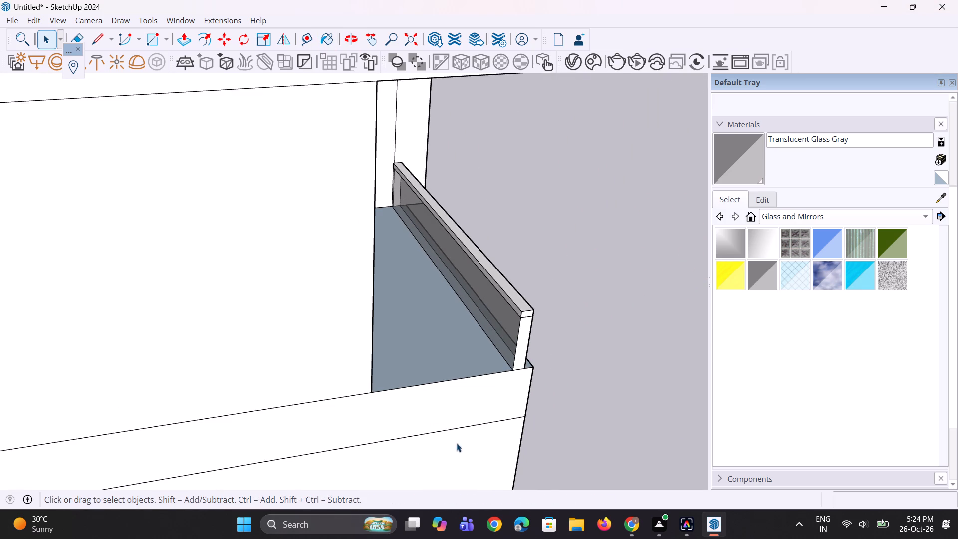
{"action": "scroll", "coordinate": [479, 437], "scroll_direction": "up", "scroll_amount": 2}
{"action": "scroll", "coordinate": [547, 311], "scroll_direction": "up", "scroll_amount": 5}
{"action": "left_click", "coordinate": [518, 288]}
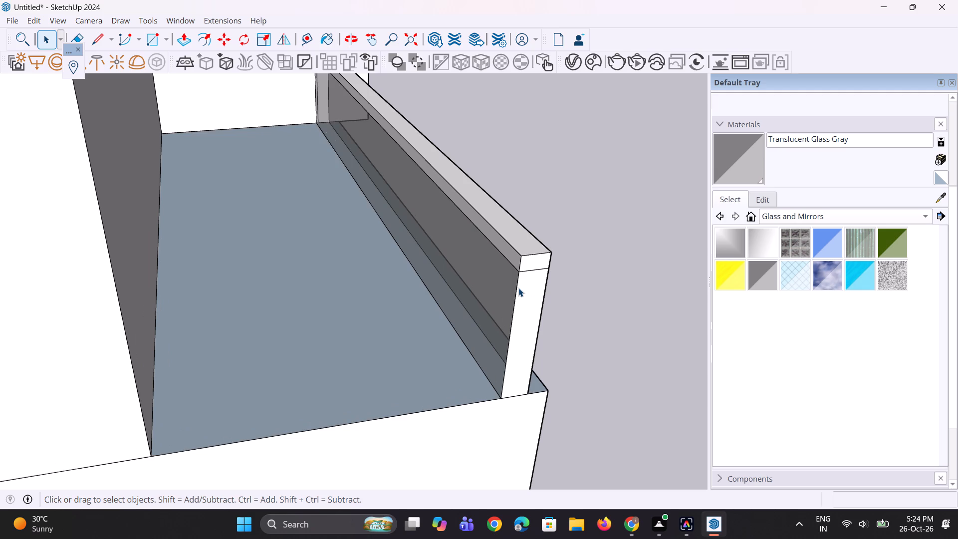
{"action": "scroll", "coordinate": [517, 274], "scroll_direction": "up", "scroll_amount": 2}
{"action": "left_click", "coordinate": [522, 255], "text": "shift"}
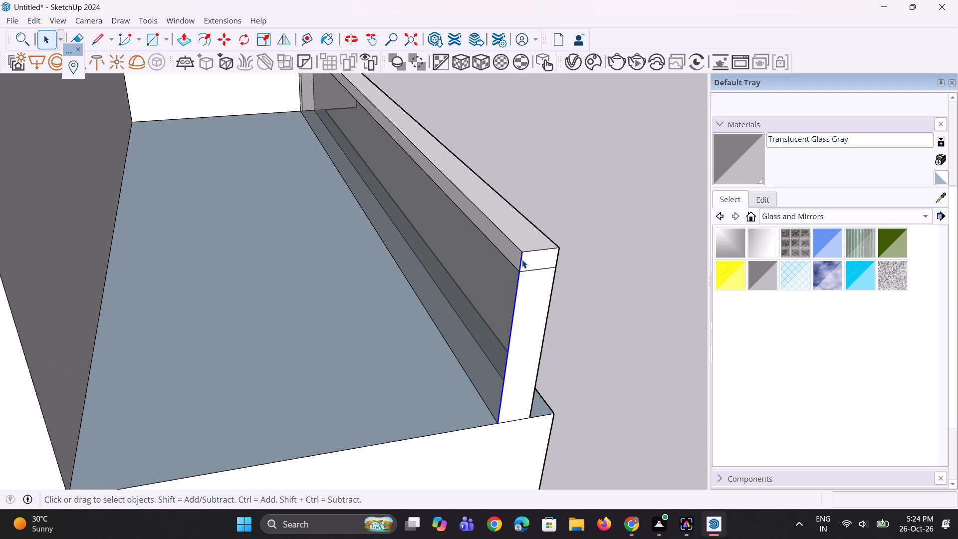
{"action": "middle_click_drag", "start_coordinate": [518, 278], "coordinate": [572, 264]}
{"action": "key", "text": "m"}
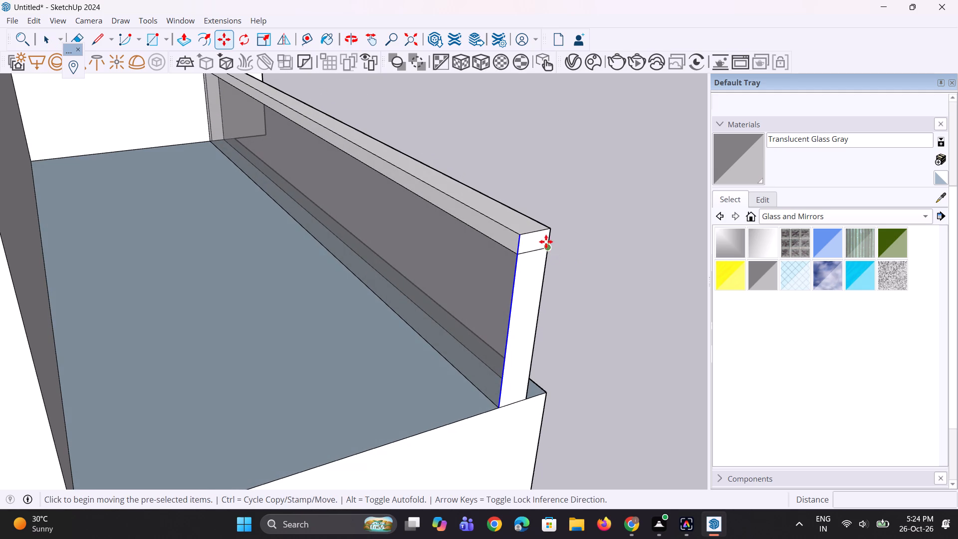
{"action": "scroll", "coordinate": [546, 242], "scroll_direction": "up", "scroll_amount": 2, "text": "ctrl"}
{"action": "left_click", "coordinate": [509, 234]}
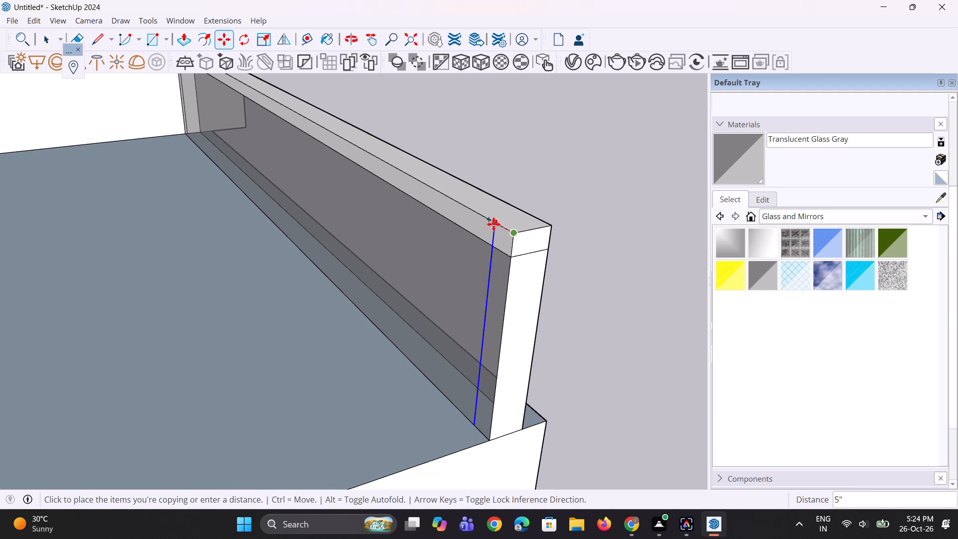
{"action": "left_click", "coordinate": [493, 224]}
Extrude the marked end strip of the railing panel about 7' along the balcony's open side to the back wall.
{"action": "key", "text": "p"}
{"action": "left_click", "coordinate": [492, 292]}
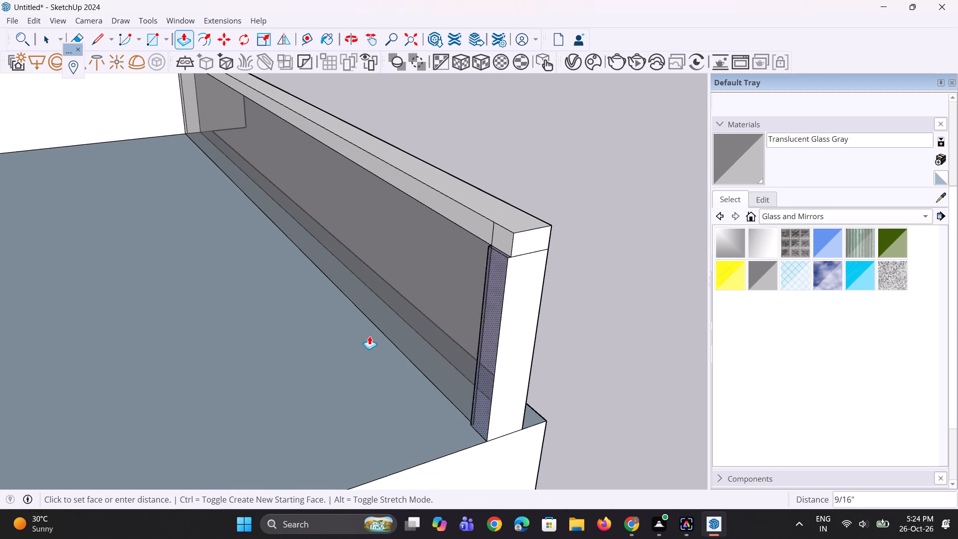
{"action": "scroll", "coordinate": [377, 325], "scroll_direction": "down", "scroll_amount": 9}
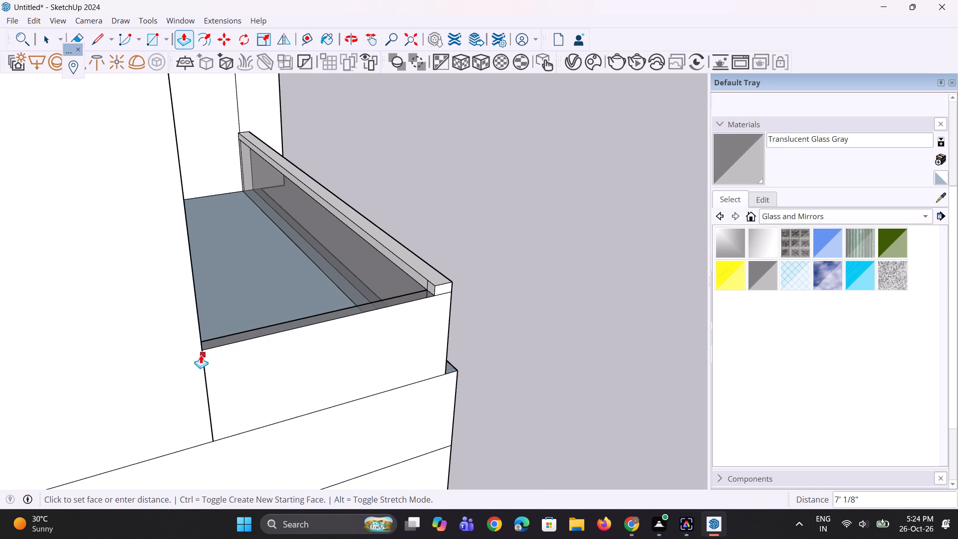
{"action": "left_click", "coordinate": [201, 355]}
Extrude the marked end strip of the top rail about 6' 11 7/16" along the open side to the back wall.
{"action": "scroll", "coordinate": [399, 281], "scroll_direction": "up", "scroll_amount": 3}
{"action": "left_click", "coordinate": [439, 290]}
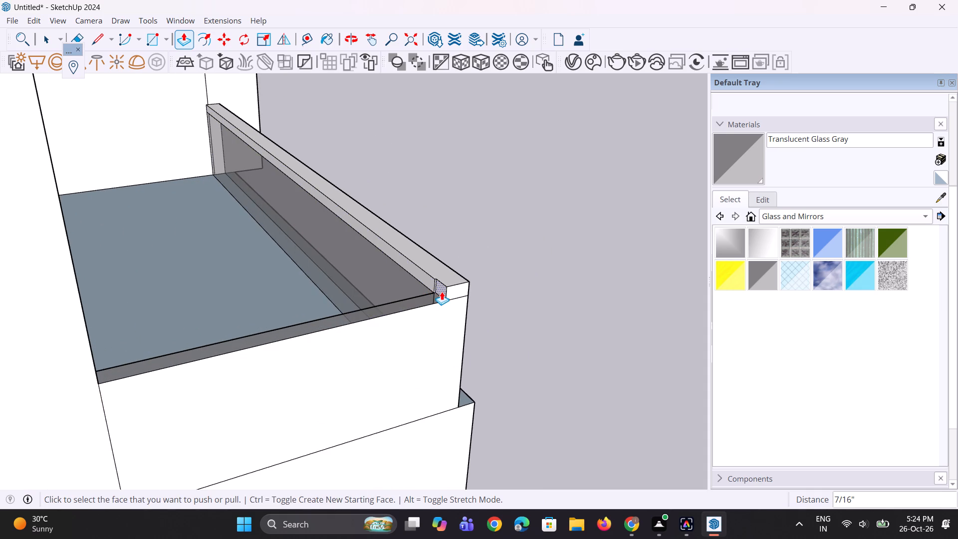
{"action": "key", "text": "ctrl+z"}
{"action": "left_click", "coordinate": [442, 289]}
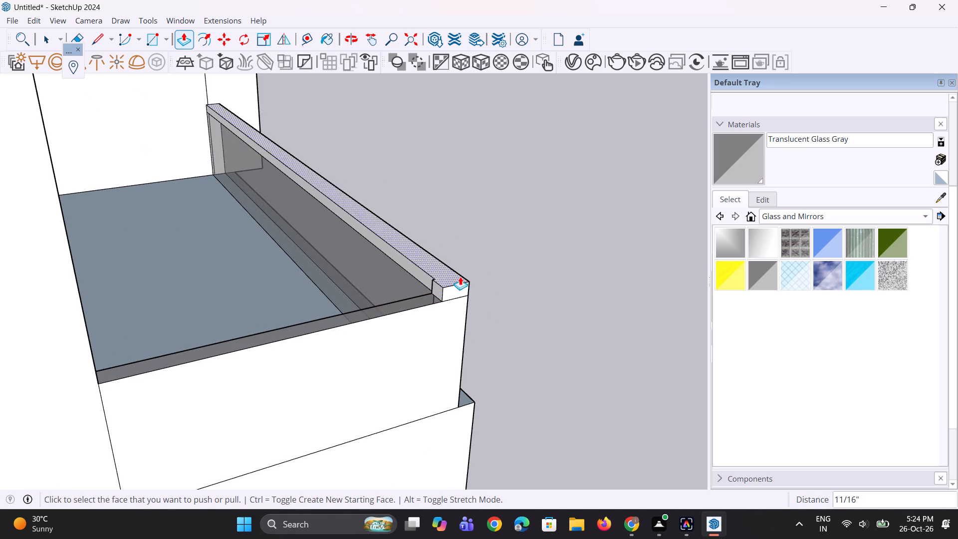
{"action": "left_click", "coordinate": [438, 286]}
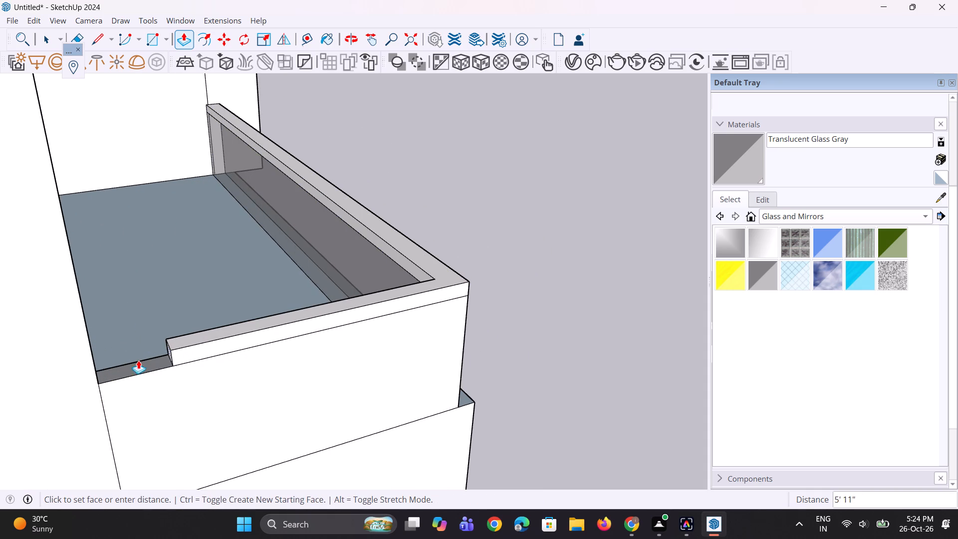
{"action": "left_click", "coordinate": [91, 353]}
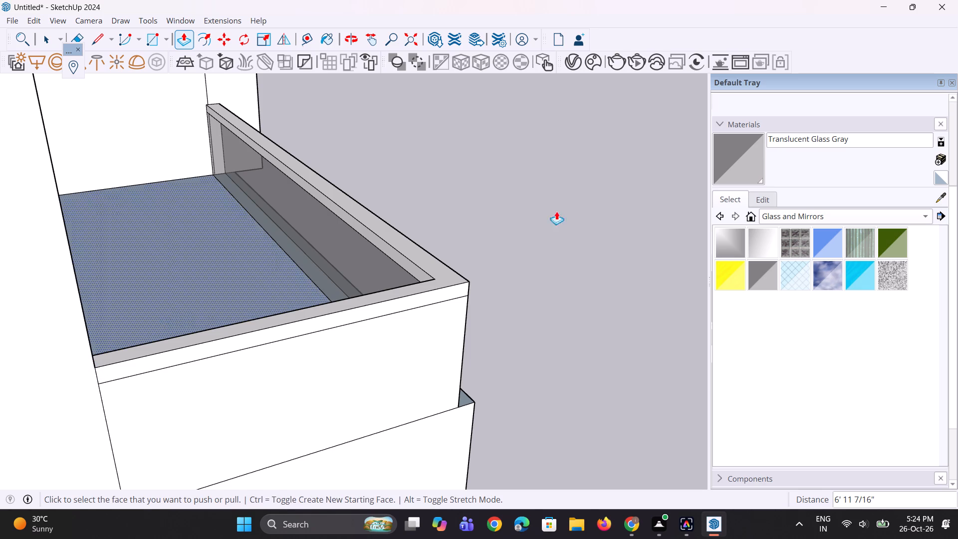
Paint the outer face of the lower balcony's side railing panel with Translucent Glass Gray.
{"action": "key", "text": "space"}
{"action": "left_click_drag", "start_coordinate": [721, 176], "coordinate": [713, 193]}
{"action": "left_click", "coordinate": [409, 365]}
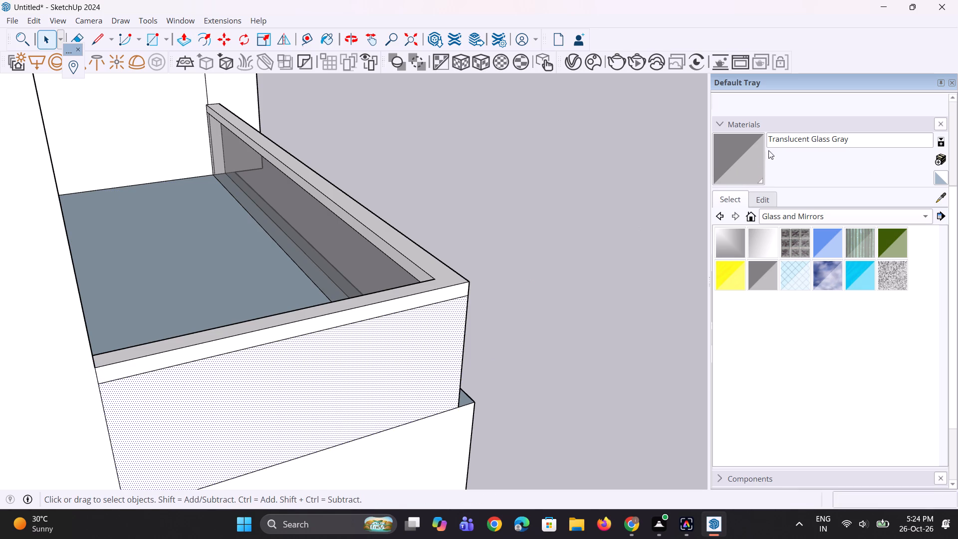
{"action": "left_click_drag", "start_coordinate": [758, 158], "coordinate": [751, 165]}
{"action": "left_click", "coordinate": [456, 332]}
Examine the lower balcony's corner railing and the whole building's exterior with both glazed balconies.
{"action": "scroll", "coordinate": [571, 304], "scroll_direction": "down", "scroll_amount": 6}
{"action": "scroll", "coordinate": [625, 357], "scroll_direction": "up", "scroll_amount": 1}
{"action": "middle_click_drag", "start_coordinate": [619, 354], "coordinate": [476, 322]}
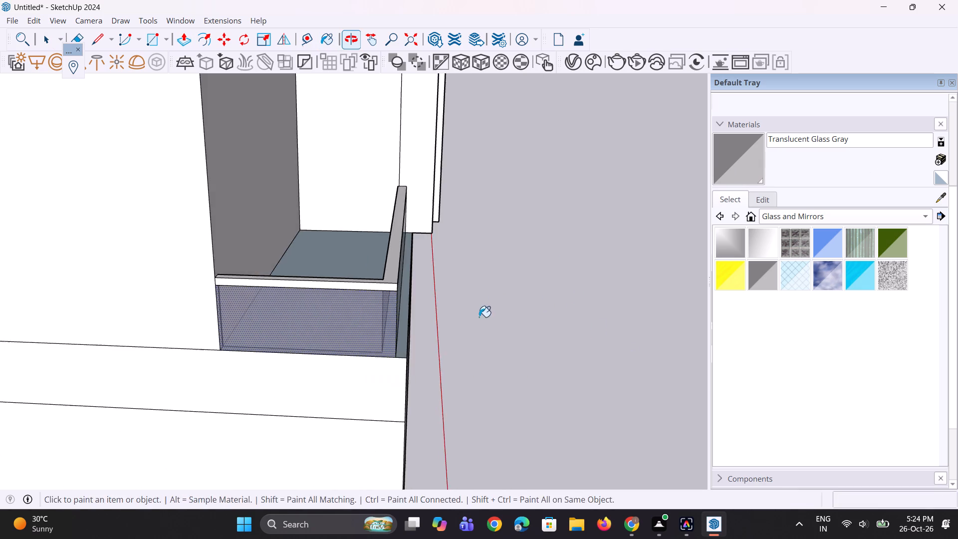
{"action": "middle_click_drag", "start_coordinate": [503, 315], "coordinate": [462, 341]}
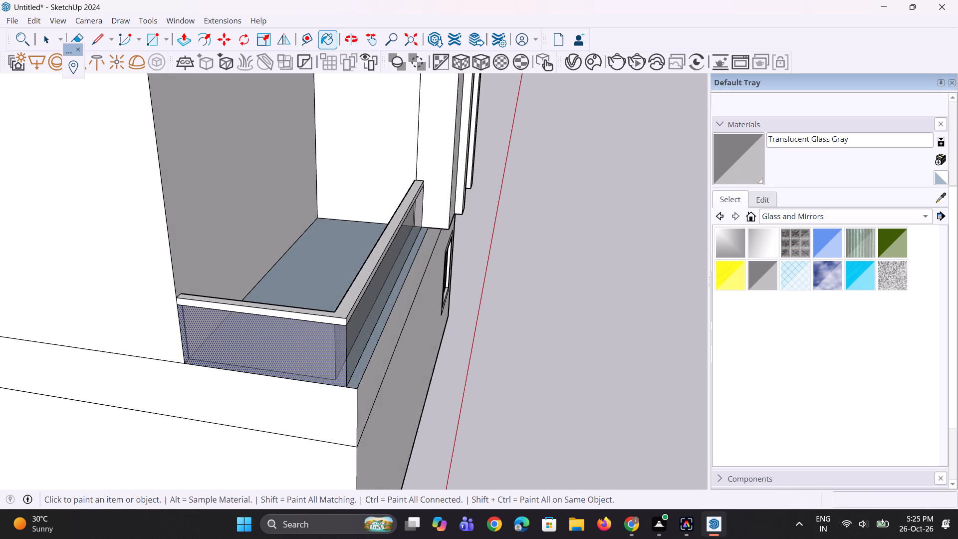
{"action": "scroll", "coordinate": [406, 431], "scroll_direction": "down", "scroll_amount": 5}
{"action": "middle_click_drag", "start_coordinate": [453, 298], "coordinate": [280, 275]}
{"action": "scroll", "coordinate": [352, 269], "scroll_direction": "down", "scroll_amount": 4}
{"action": "middle_click_drag", "start_coordinate": [305, 319], "coordinate": [288, 258]}
{"action": "scroll", "coordinate": [331, 316], "scroll_direction": "down", "scroll_amount": 5}
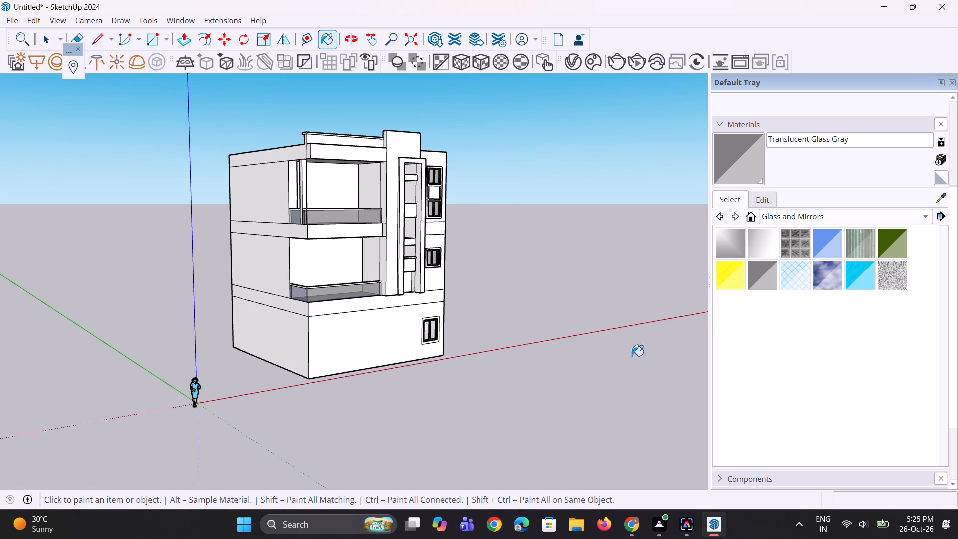
{"action": "scroll", "coordinate": [557, 355], "scroll_direction": "down", "scroll_amount": 3}
{"action": "scroll", "coordinate": [442, 178], "scroll_direction": "down", "scroll_amount": 3}
{"action": "middle_click", "coordinate": [436, 312]}
{"action": "scroll", "coordinate": [435, 313], "scroll_direction": "up", "scroll_amount": 1}
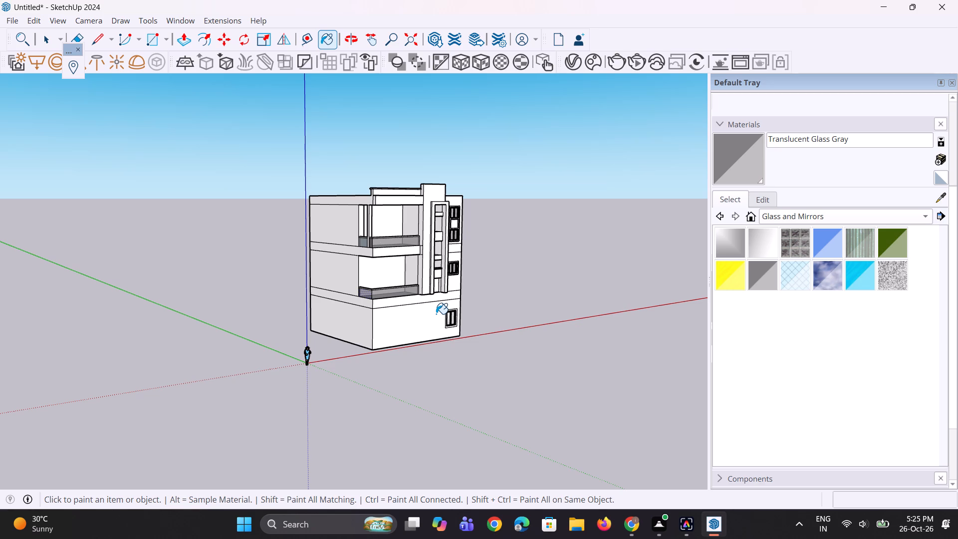
Examine both glazed balconies and the building's exterior from the front, corner and side.
{"action": "scroll", "coordinate": [438, 266], "scroll_direction": "down", "scroll_amount": 4}
{"action": "middle_click_drag", "start_coordinate": [400, 255], "coordinate": [414, 315]}
{"action": "scroll", "coordinate": [418, 205], "scroll_direction": "up", "scroll_amount": 8}
{"action": "middle_click_drag", "start_coordinate": [474, 351], "coordinate": [443, 329]}
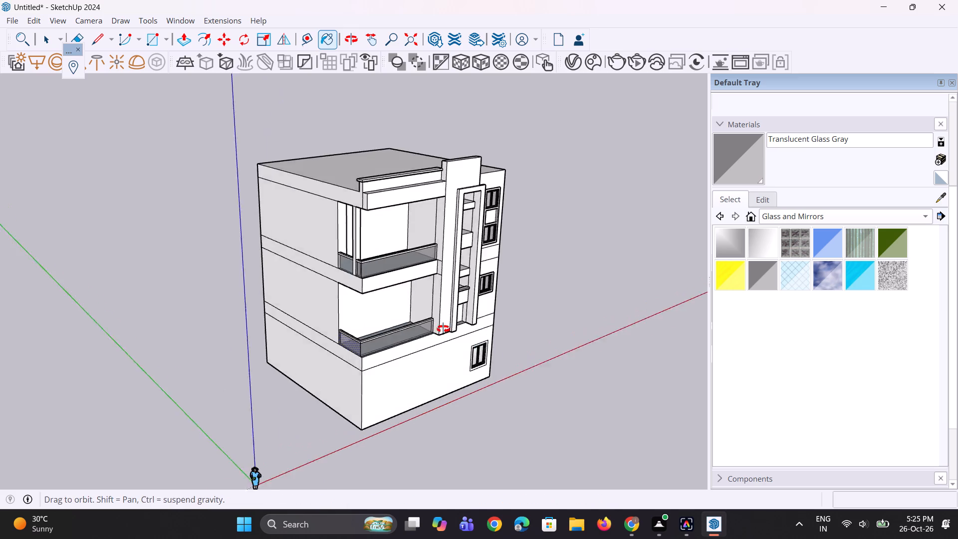
{"action": "middle_click_drag", "start_coordinate": [443, 329], "coordinate": [375, 299]}
{"action": "scroll", "coordinate": [377, 296], "scroll_direction": "up", "scroll_amount": 2}
{"action": "scroll", "coordinate": [351, 253], "scroll_direction": "up", "scroll_amount": 3}
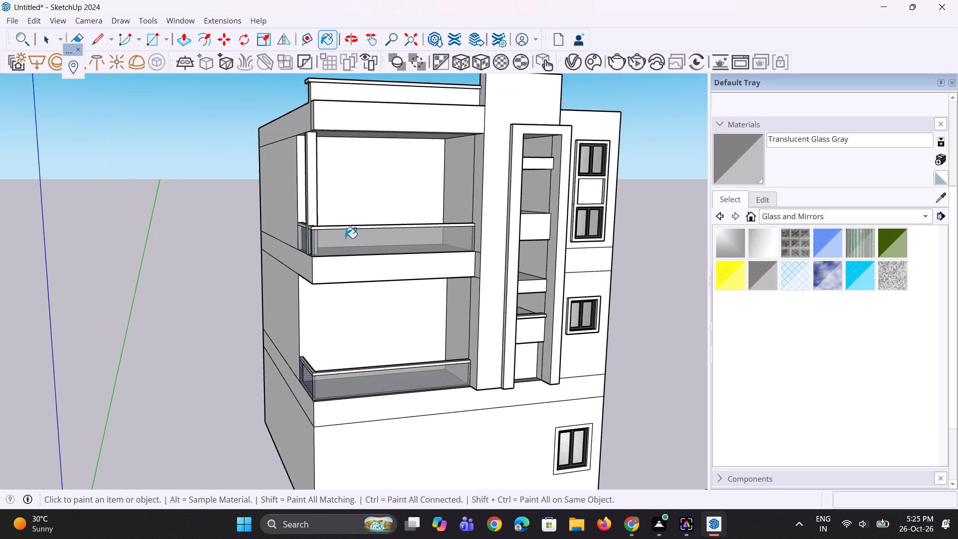
{"action": "scroll", "coordinate": [345, 238], "scroll_direction": "up", "scroll_amount": 4}
{"action": "middle_click_drag", "start_coordinate": [276, 200], "coordinate": [277, 251]}
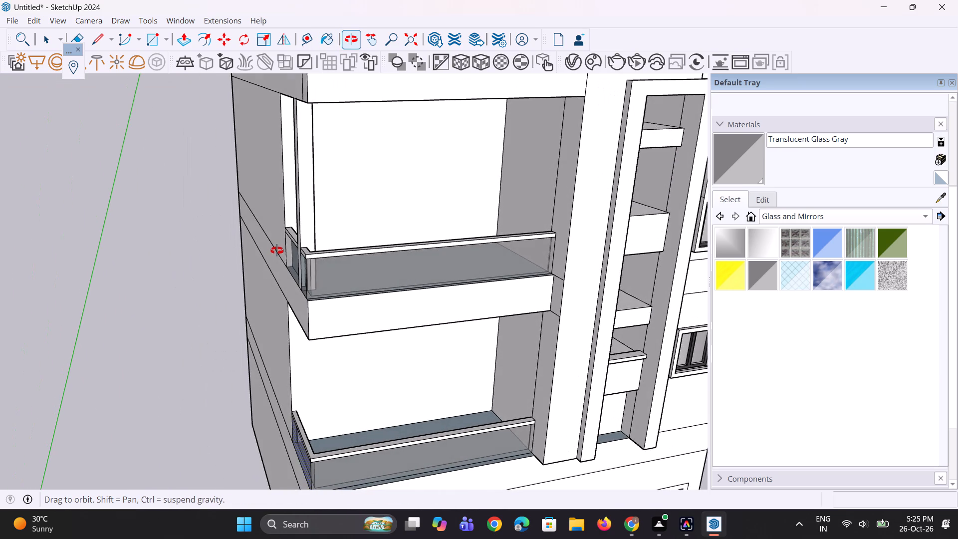
{"action": "middle_click_drag", "start_coordinate": [277, 251], "coordinate": [276, 250]}
{"action": "scroll", "coordinate": [284, 251], "scroll_direction": "down", "scroll_amount": 4}
{"action": "middle_click_drag", "start_coordinate": [405, 270], "coordinate": [384, 258]}
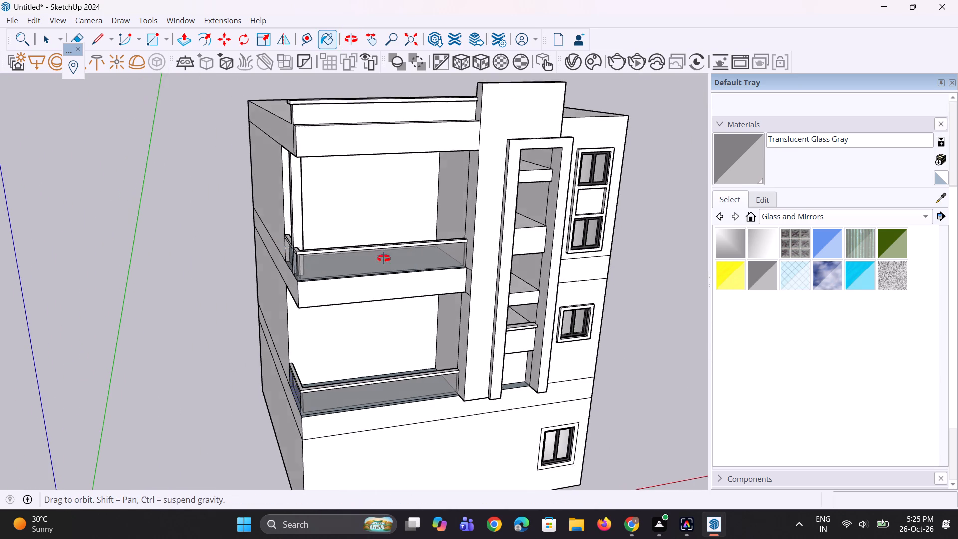
{"action": "middle_click_drag", "start_coordinate": [384, 258], "coordinate": [344, 235]}
{"action": "scroll", "coordinate": [471, 291], "scroll_direction": "down", "scroll_amount": 6}
{"action": "middle_click_drag", "start_coordinate": [339, 307], "coordinate": [544, 263]}
{"action": "scroll", "coordinate": [544, 263], "scroll_direction": "up", "scroll_amount": 1}
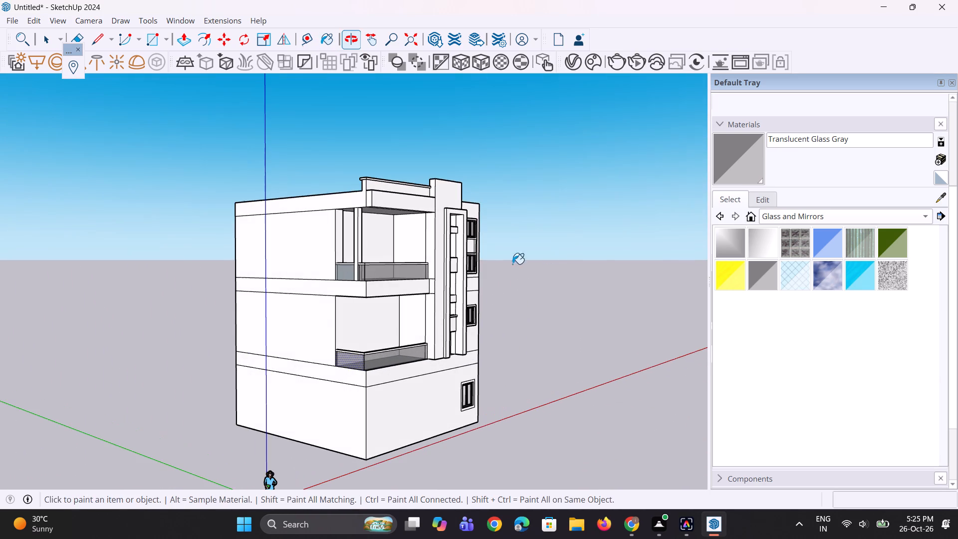
{"action": "scroll", "coordinate": [489, 336], "scroll_direction": "down", "scroll_amount": 4}
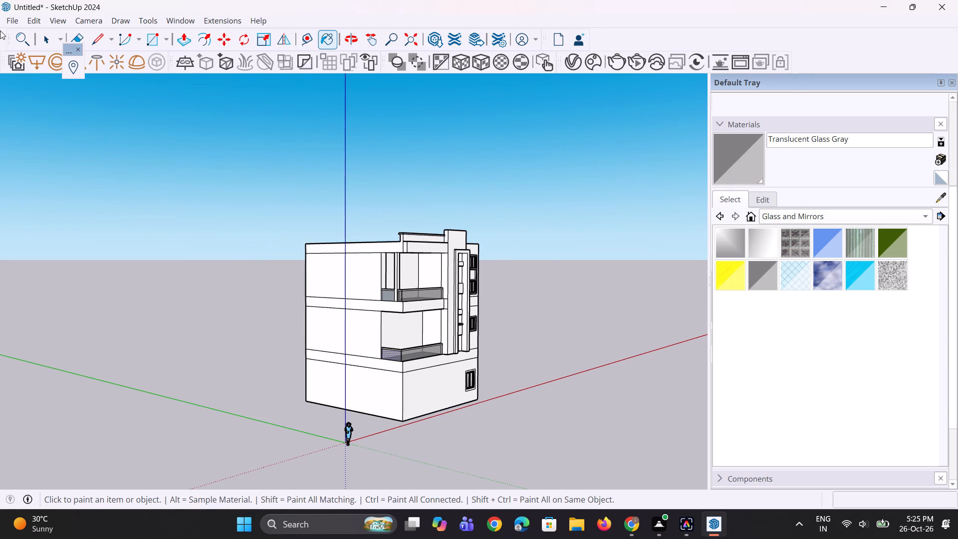
{"action": "scroll", "coordinate": [55, 43], "scroll_direction": "up", "scroll_amount": 3}
{"action": "scroll", "coordinate": [315, 270], "scroll_direction": "up", "scroll_amount": 7}
{"action": "middle_click_drag", "start_coordinate": [264, 317], "coordinate": [364, 305]}
{"action": "scroll", "coordinate": [264, 317], "scroll_direction": "up", "scroll_amount": 1}
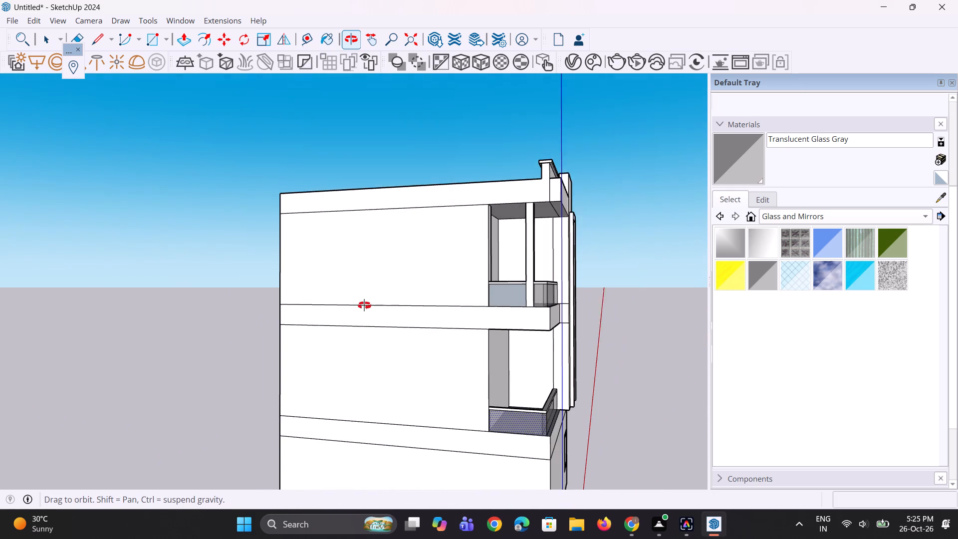
{"action": "middle_click_drag", "start_coordinate": [364, 305], "coordinate": [365, 304]}
{"action": "key", "text": "space"}
{"action": "key", "text": "space"}
{"action": "key", "text": "space"}
{"action": "key", "text": "space"}
{"action": "key", "text": "space"}
Extrude the front face of the upper balcony's floor slab outward by about 4 1/2".
{"action": "scroll", "coordinate": [384, 275], "scroll_direction": "down", "scroll_amount": 4}
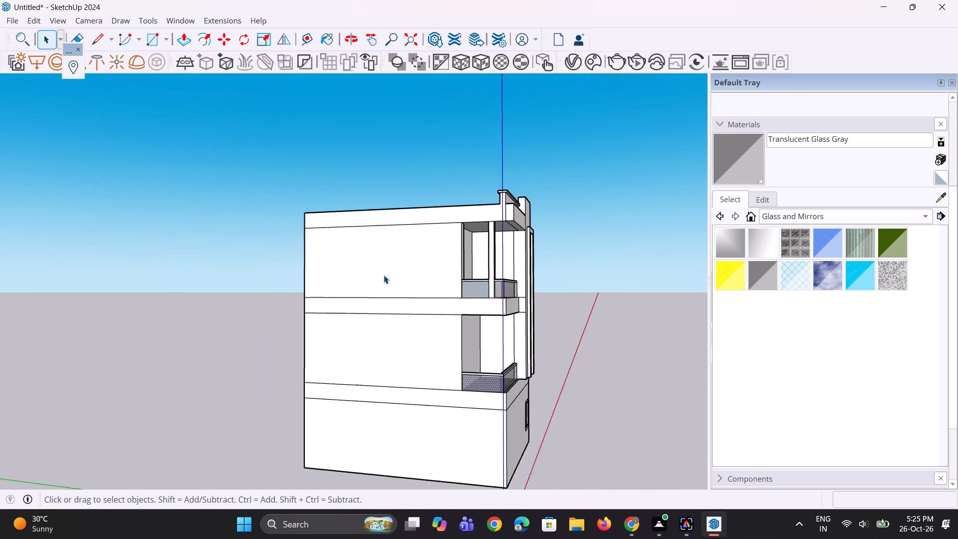
{"action": "middle_click_drag", "start_coordinate": [328, 258], "coordinate": [376, 243]}
{"action": "scroll", "coordinate": [468, 276], "scroll_direction": "up", "scroll_amount": 2}
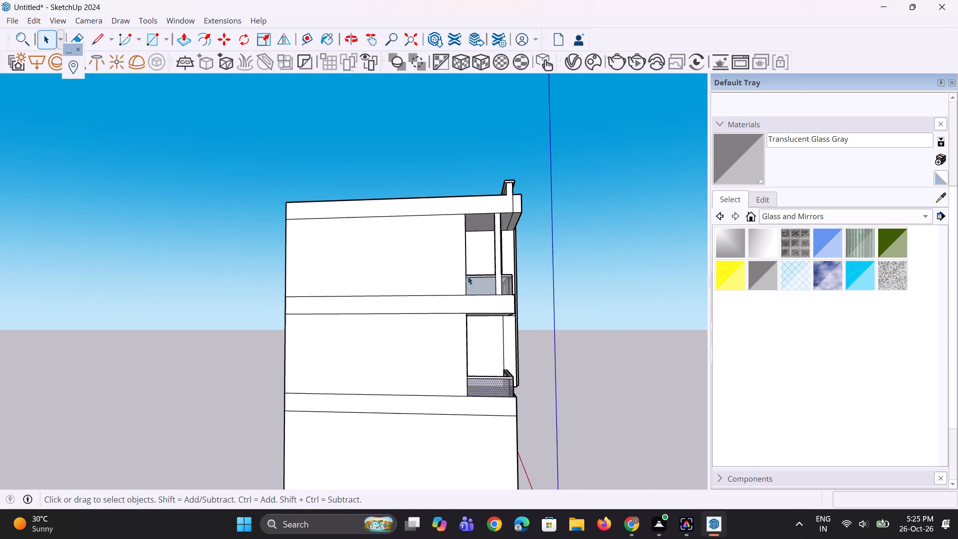
{"action": "scroll", "coordinate": [565, 313], "scroll_direction": "up", "scroll_amount": 2}
{"action": "middle_click_drag", "start_coordinate": [564, 313], "coordinate": [415, 333]}
{"action": "scroll", "coordinate": [397, 336], "scroll_direction": "up", "scroll_amount": 2}
{"action": "middle_click_drag", "start_coordinate": [376, 327], "coordinate": [431, 331]}
{"action": "key", "text": "p"}
{"action": "scroll", "coordinate": [439, 325], "scroll_direction": "up", "scroll_amount": 6}
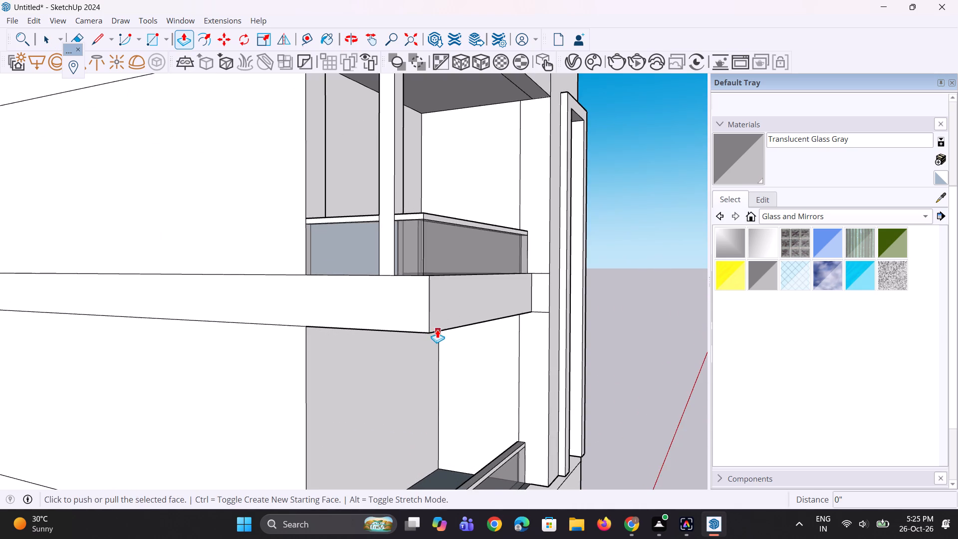
{"action": "scroll", "coordinate": [437, 331], "scroll_direction": "up", "scroll_amount": 3}
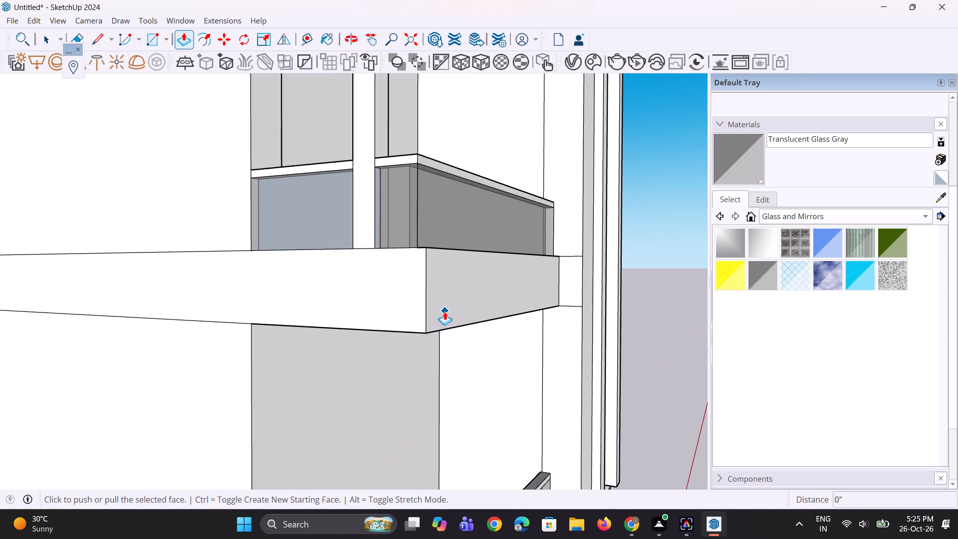
{"action": "left_click", "coordinate": [445, 311]}
{"action": "key", "text": "space"}
{"action": "key", "text": "space"}
{"action": "left_click", "coordinate": [454, 316]}
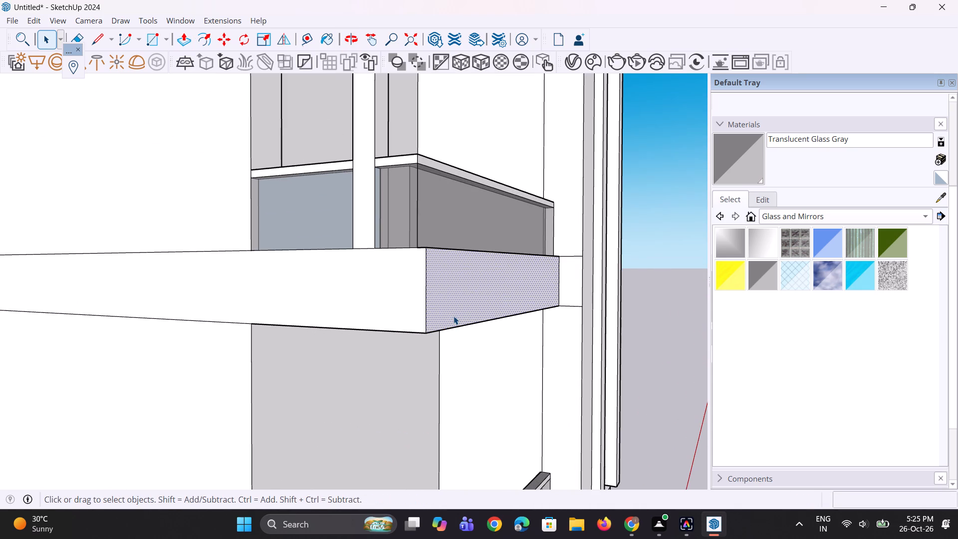
{"action": "key", "text": "p"}
{"action": "left_click", "coordinate": [454, 309]}
{"action": "left_click", "coordinate": [462, 323]}
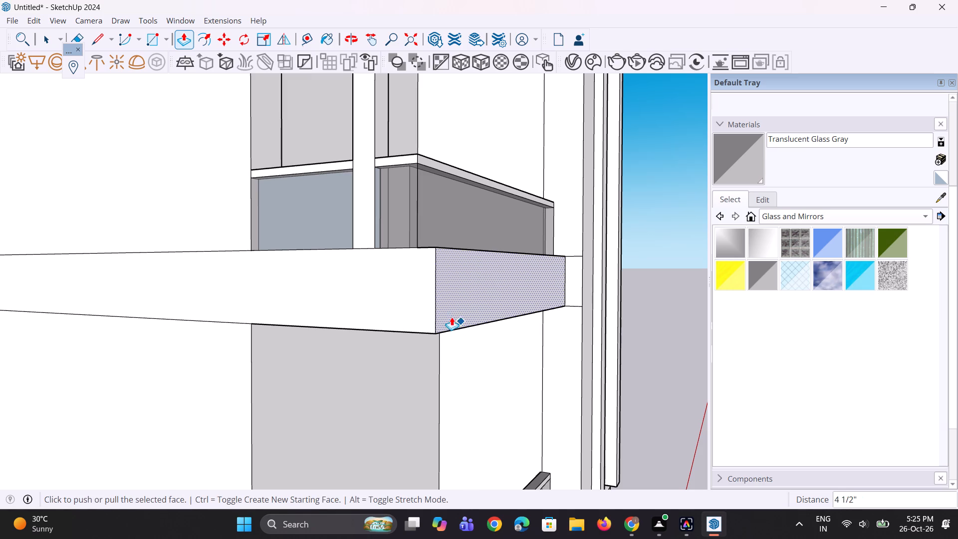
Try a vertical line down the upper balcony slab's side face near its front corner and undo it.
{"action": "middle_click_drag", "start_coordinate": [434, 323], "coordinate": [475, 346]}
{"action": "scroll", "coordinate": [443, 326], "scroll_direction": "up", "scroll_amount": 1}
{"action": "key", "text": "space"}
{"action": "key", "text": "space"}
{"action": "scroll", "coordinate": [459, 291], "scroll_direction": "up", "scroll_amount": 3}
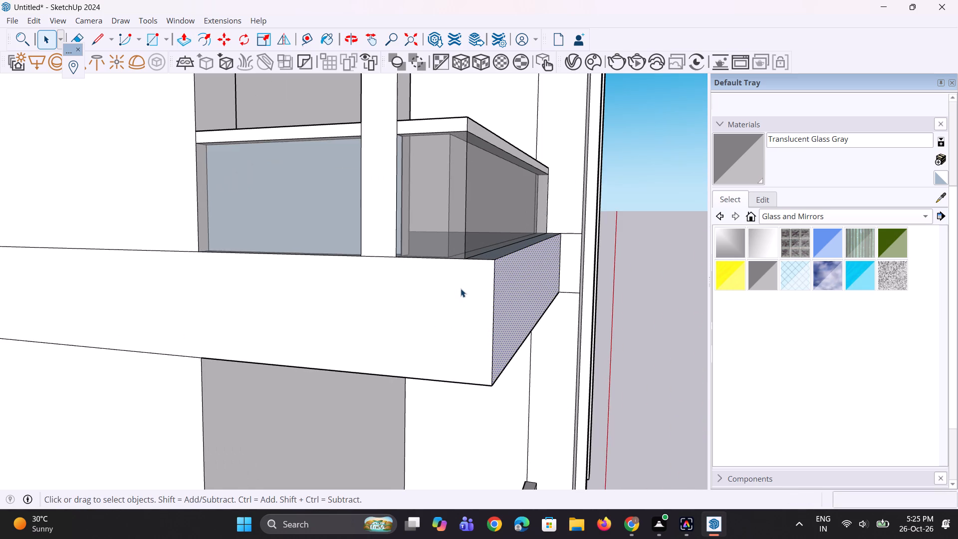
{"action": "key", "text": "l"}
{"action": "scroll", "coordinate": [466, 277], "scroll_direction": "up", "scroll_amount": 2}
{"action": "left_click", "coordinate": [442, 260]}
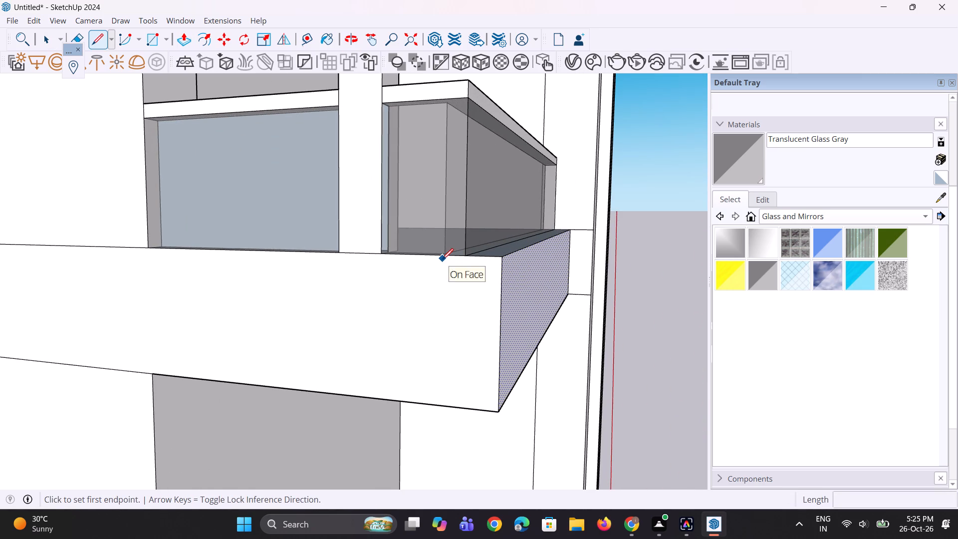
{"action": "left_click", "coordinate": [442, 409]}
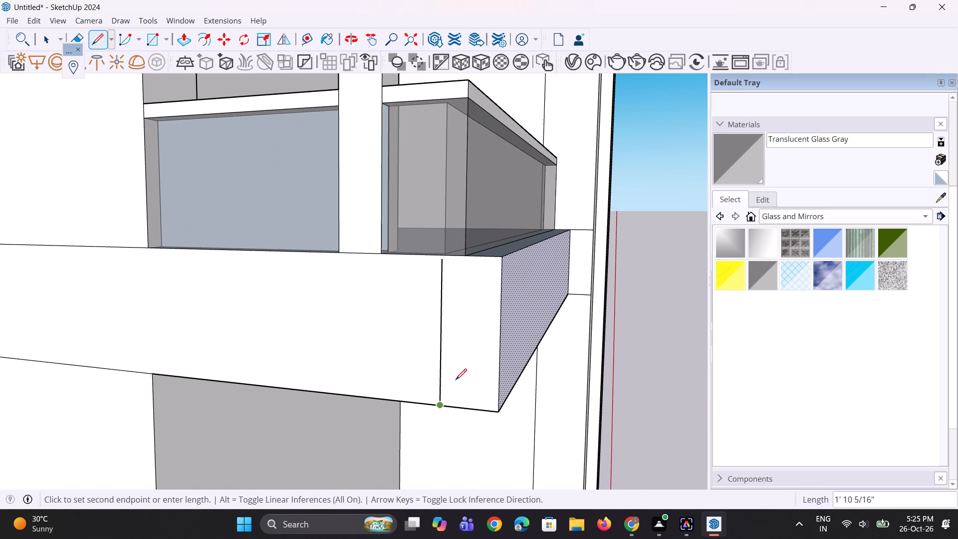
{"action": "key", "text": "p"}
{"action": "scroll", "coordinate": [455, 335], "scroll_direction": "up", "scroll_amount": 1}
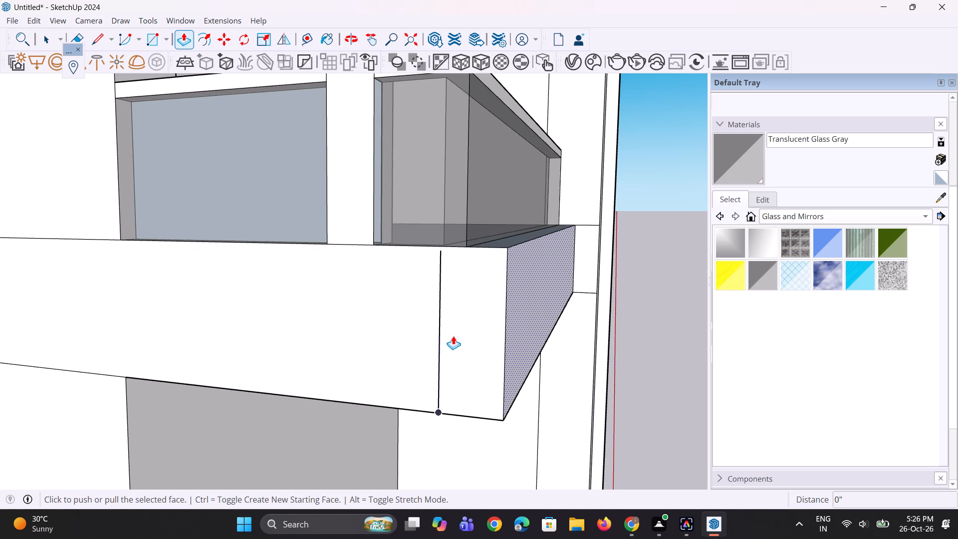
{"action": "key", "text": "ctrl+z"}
Draw a vertical line about 3' 1 5/16" long across the upper balcony slab's side face near its front corner.
{"action": "scroll", "coordinate": [453, 336], "scroll_direction": "up", "scroll_amount": 2, "text": "ctrl"}
{"action": "key", "text": "l"}
{"action": "scroll", "coordinate": [432, 274], "scroll_direction": "up", "scroll_amount": 1}
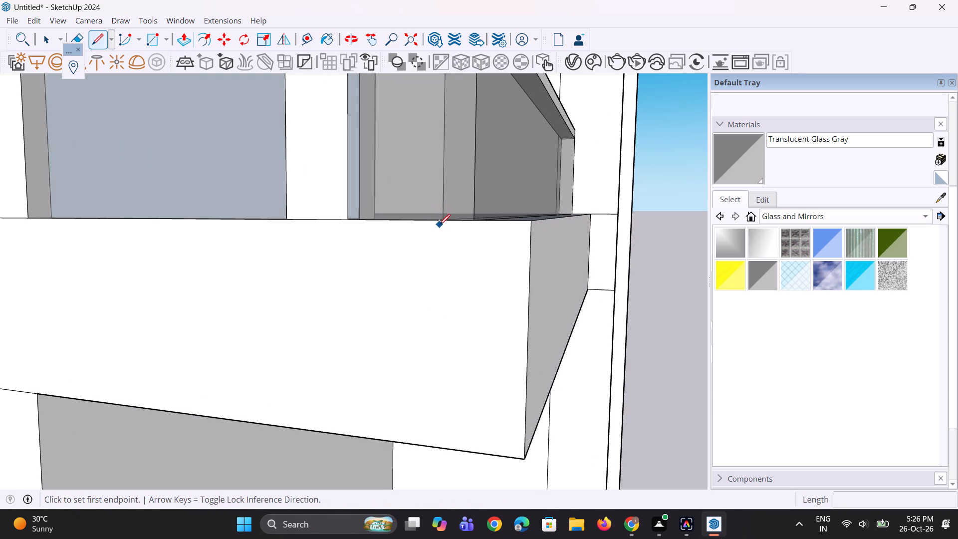
{"action": "left_click", "coordinate": [440, 224]}
{"action": "left_click", "coordinate": [440, 446]}
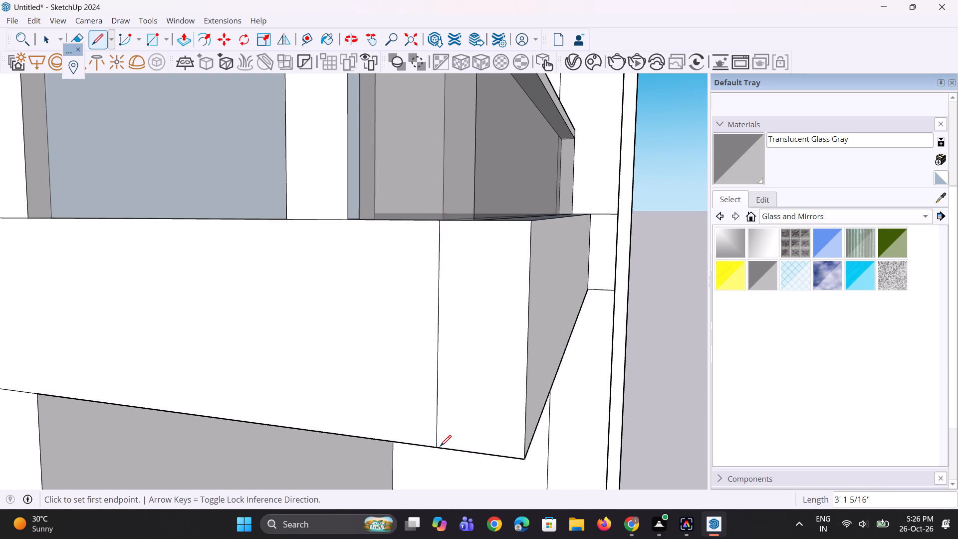
{"action": "key", "text": "bracketleft"}
Extrude the marked strip at the slab's front corner outward from the side face, repeating the 4 1/2" distance.
{"action": "key", "text": "p"}
{"action": "double_click", "coordinate": [461, 416]}
{"action": "middle_click_drag", "start_coordinate": [425, 428], "coordinate": [457, 436]}
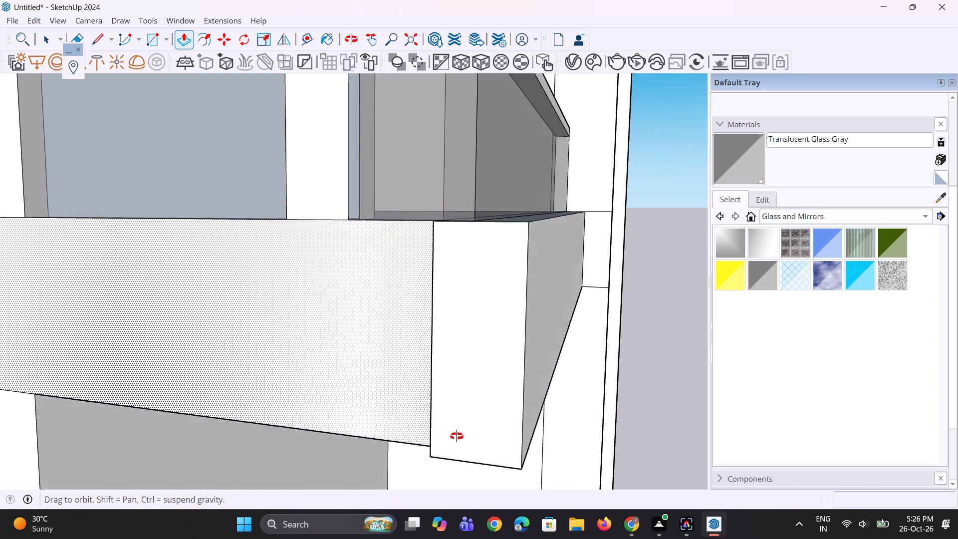
{"action": "middle_click_drag", "start_coordinate": [457, 436], "coordinate": [555, 426]}
{"action": "left_click", "coordinate": [514, 389]}
{"action": "left_click", "coordinate": [524, 411]}
Extend the projecting strip's rear-facing end about 22' 8 5/16" back along the side wall's band.
{"action": "scroll", "coordinate": [396, 346], "scroll_direction": "down", "scroll_amount": 3}
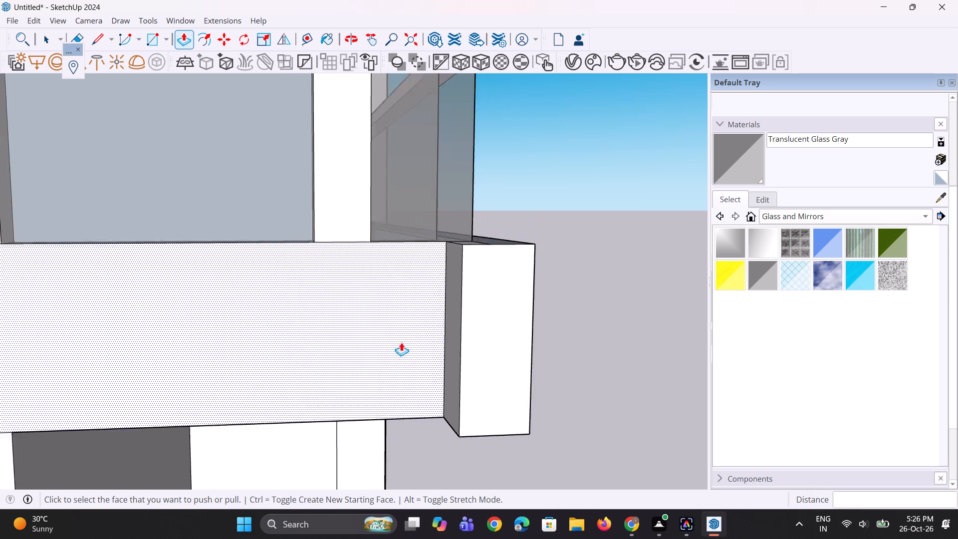
{"action": "scroll", "coordinate": [401, 342], "scroll_direction": "down", "scroll_amount": 3}
{"action": "scroll", "coordinate": [355, 359], "scroll_direction": "up", "scroll_amount": 1}
{"action": "middle_click_drag", "start_coordinate": [355, 359], "coordinate": [481, 338]}
{"action": "left_click", "coordinate": [445, 326]}
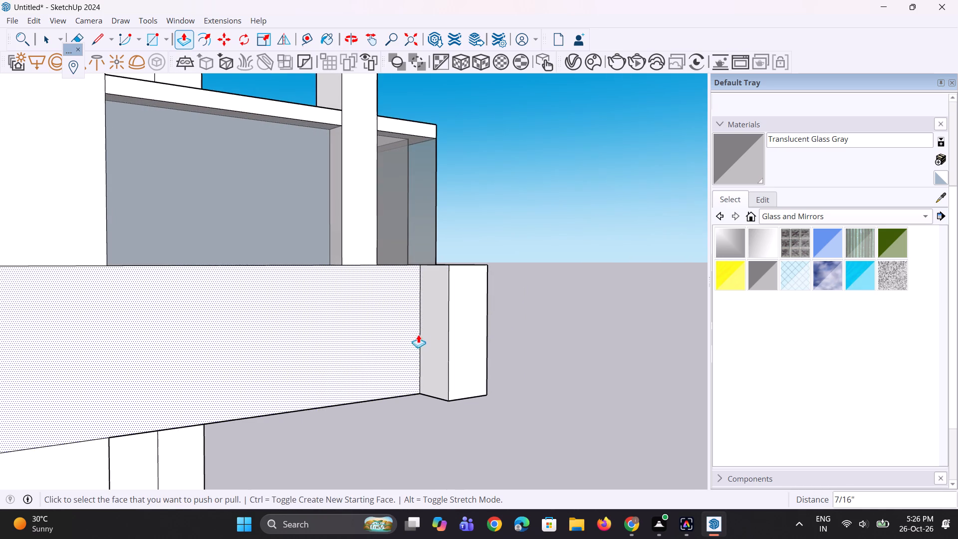
{"action": "left_click", "coordinate": [431, 329]}
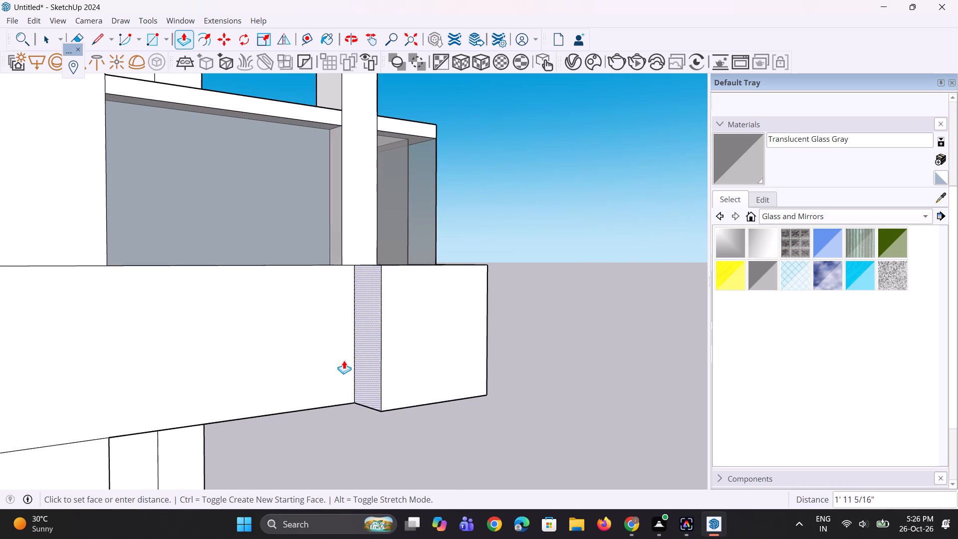
{"action": "scroll", "coordinate": [334, 359], "scroll_direction": "down", "scroll_amount": 20}
{"action": "scroll", "coordinate": [334, 359], "scroll_direction": "down", "scroll_amount": 6}
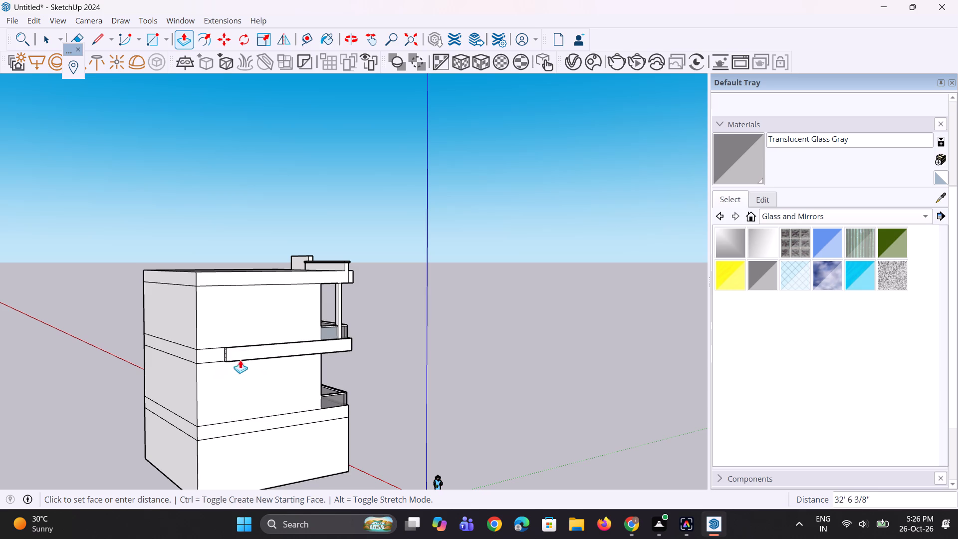
{"action": "left_click", "coordinate": [266, 356]}
Extrude the projecting band's rear end a further 1' 11 3/8" or so as a new separate segment.
{"action": "middle_click_drag", "start_coordinate": [268, 378], "coordinate": [241, 300]}
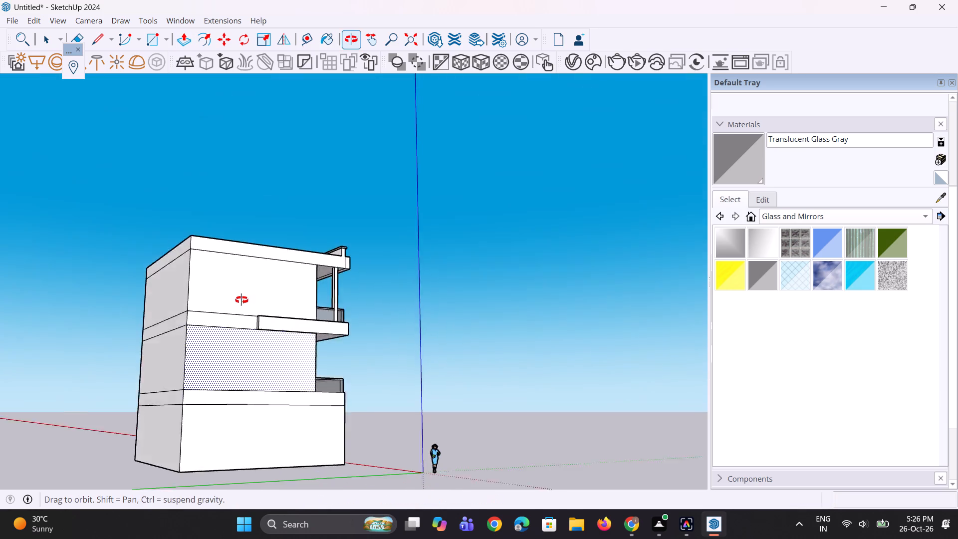
{"action": "middle_click_drag", "start_coordinate": [241, 300], "coordinate": [234, 293]}
{"action": "scroll", "coordinate": [246, 312], "scroll_direction": "up", "scroll_amount": 12}
{"action": "middle_click_drag", "start_coordinate": [243, 313], "coordinate": [275, 337]}
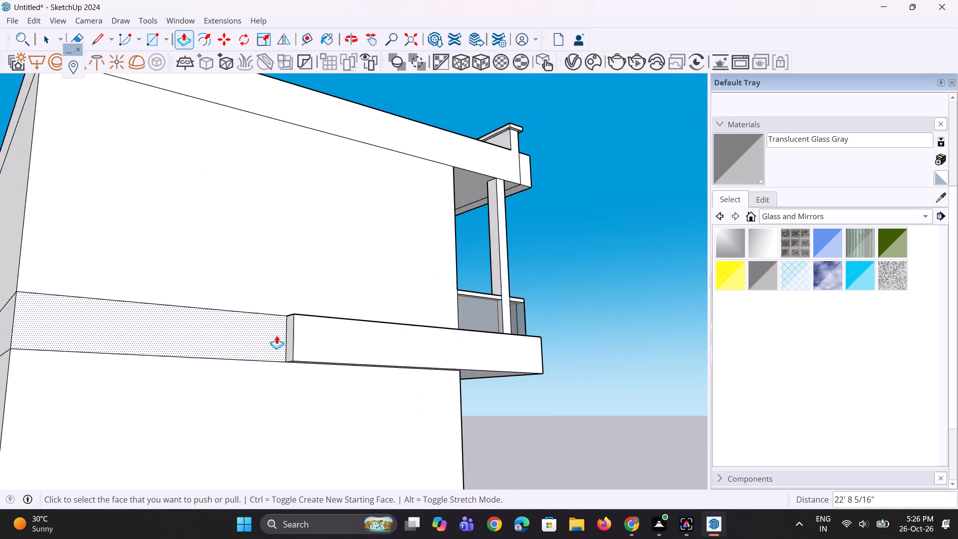
{"action": "left_click", "coordinate": [288, 339]}
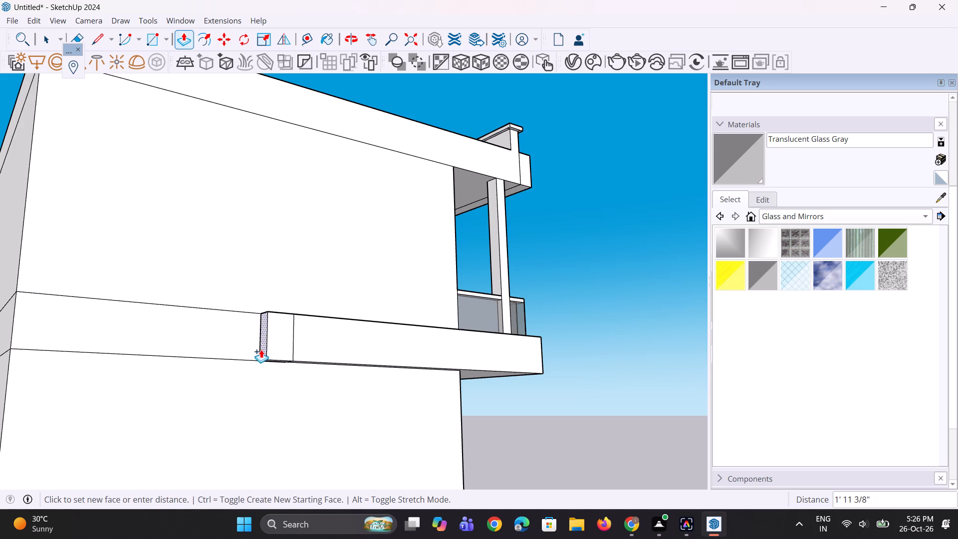
{"action": "left_click", "coordinate": [261, 349]}
Extrude the underside of the band's new end segment 14' down to the lower floor band's top edge.
{"action": "middle_click_drag", "start_coordinate": [286, 360], "coordinate": [261, 267]}
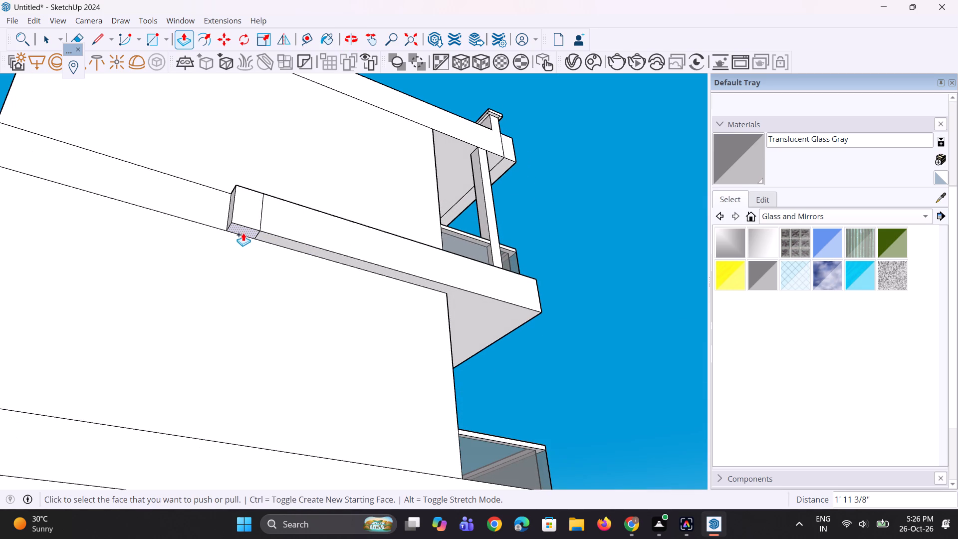
{"action": "left_click", "coordinate": [243, 231]}
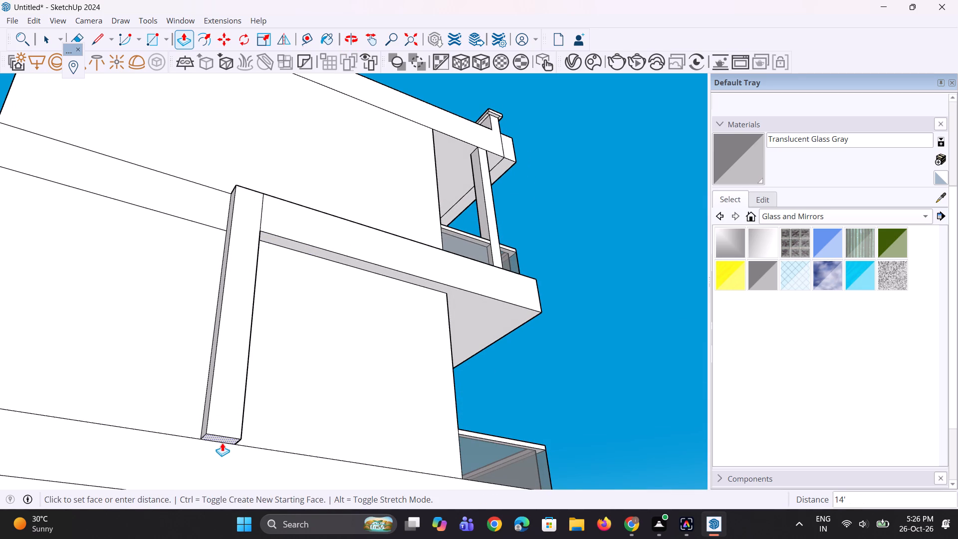
{"action": "left_click", "coordinate": [220, 444]}
Extend the vertical post's bottom face about 3' 1 5/16" further down to the lower band's bottom edge.
{"action": "scroll", "coordinate": [231, 345], "scroll_direction": "down", "scroll_amount": 9}
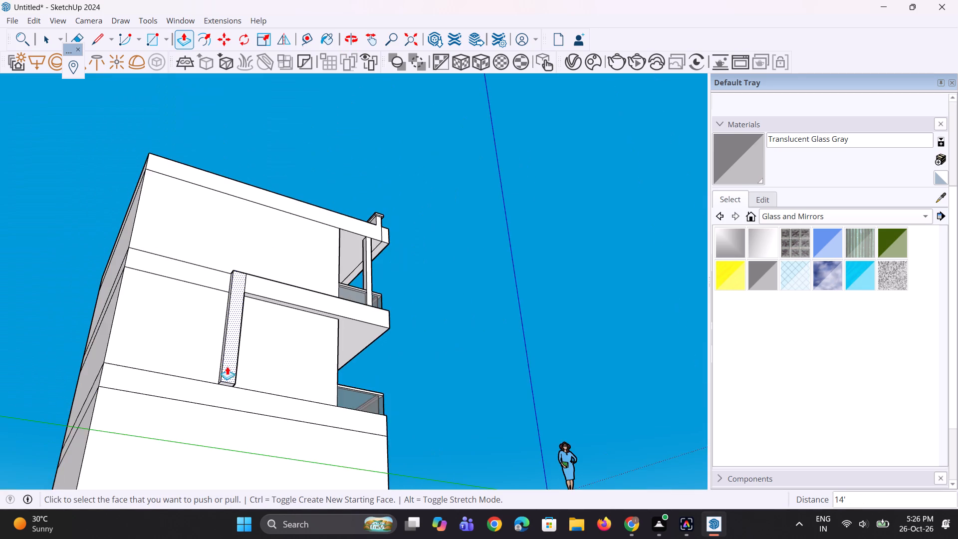
{"action": "middle_click_drag", "start_coordinate": [226, 370], "coordinate": [223, 390]}
{"action": "scroll", "coordinate": [214, 407], "scroll_direction": "up", "scroll_amount": 9}
{"action": "left_click", "coordinate": [235, 393]}
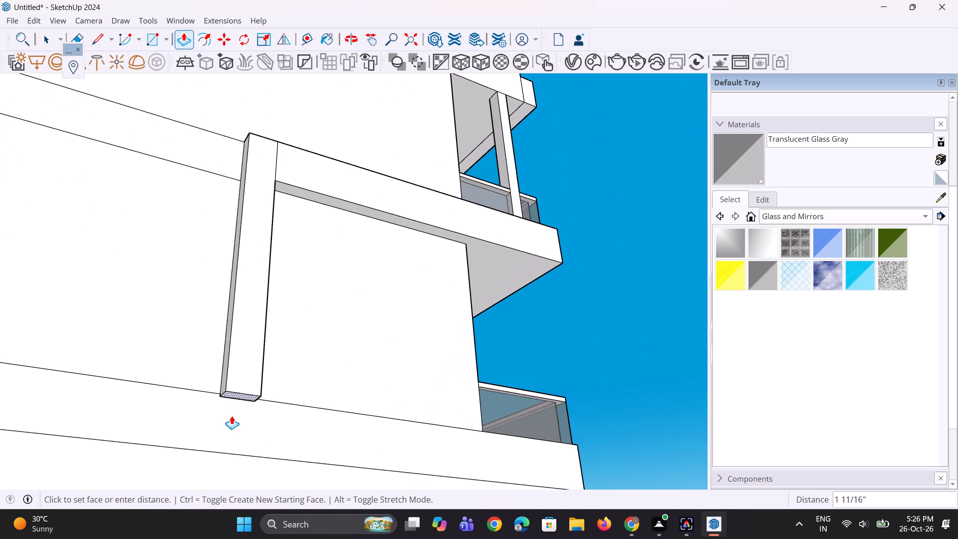
{"action": "left_click", "coordinate": [276, 458]}
Erase the lower floor band's upper edge lines on the side wall, on both sides of the vertical post.
{"action": "middle_click_drag", "start_coordinate": [379, 417], "coordinate": [147, 402]}
{"action": "scroll", "coordinate": [302, 332], "scroll_direction": "down", "scroll_amount": 5}
{"action": "scroll", "coordinate": [323, 265], "scroll_direction": "down", "scroll_amount": 5}
{"action": "middle_click_drag", "start_coordinate": [210, 349], "coordinate": [184, 435]}
{"action": "scroll", "coordinate": [212, 368], "scroll_direction": "up", "scroll_amount": 5}
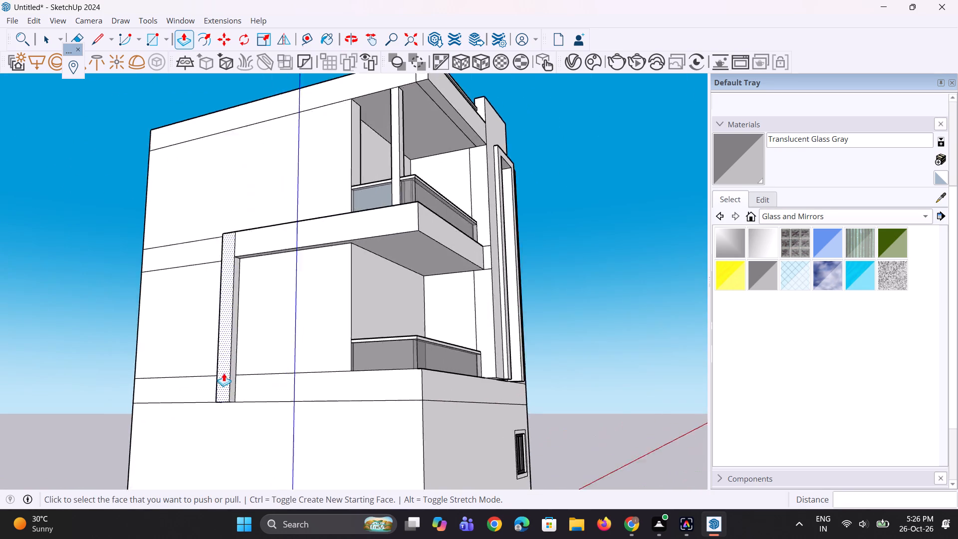
{"action": "scroll", "coordinate": [224, 373], "scroll_direction": "up", "scroll_amount": 7}
{"action": "middle_click_drag", "start_coordinate": [273, 386], "coordinate": [238, 371]}
{"action": "scroll", "coordinate": [233, 375], "scroll_direction": "up", "scroll_amount": 2}
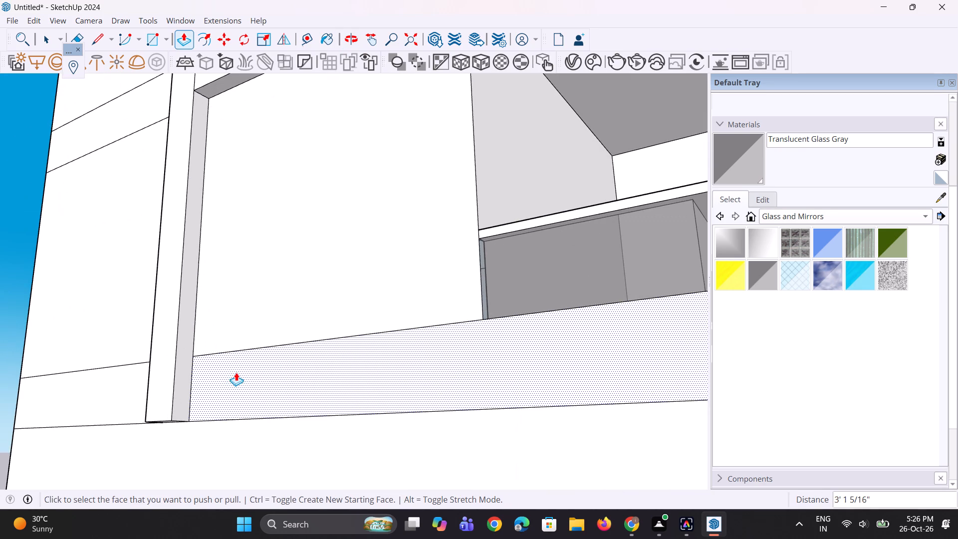
{"action": "key", "text": "e"}
{"action": "left_click", "coordinate": [253, 348]}
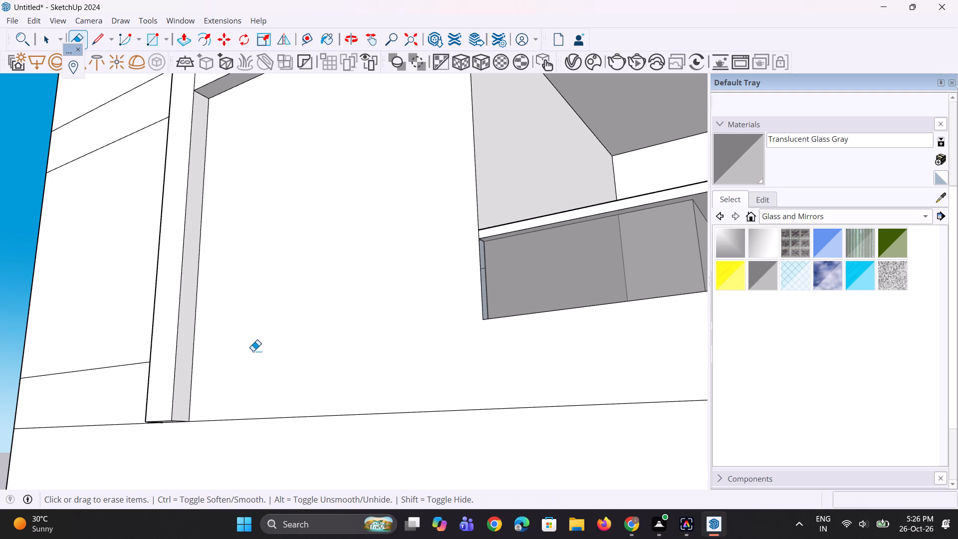
{"action": "left_click_drag", "start_coordinate": [108, 363], "coordinate": [108, 370]}
{"action": "middle_click_drag", "start_coordinate": [209, 422], "coordinate": [148, 408]}
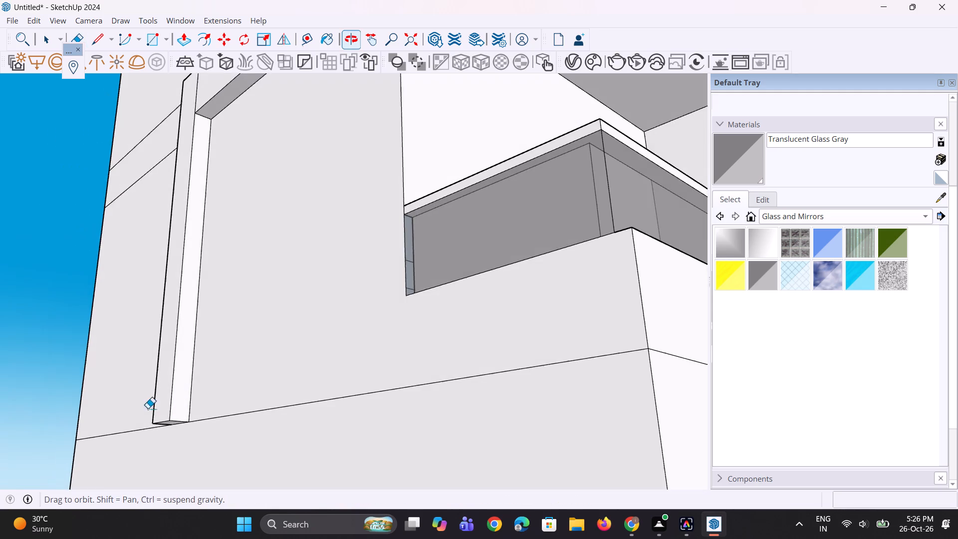
Copy the vertical post's bottom edge a short distance up its front-facing face to outline a small starting face.
{"action": "scroll", "coordinate": [183, 435], "scroll_direction": "up", "scroll_amount": 1}
{"action": "key", "text": "space"}
{"action": "key", "text": "space"}
{"action": "left_click", "coordinate": [174, 420]}
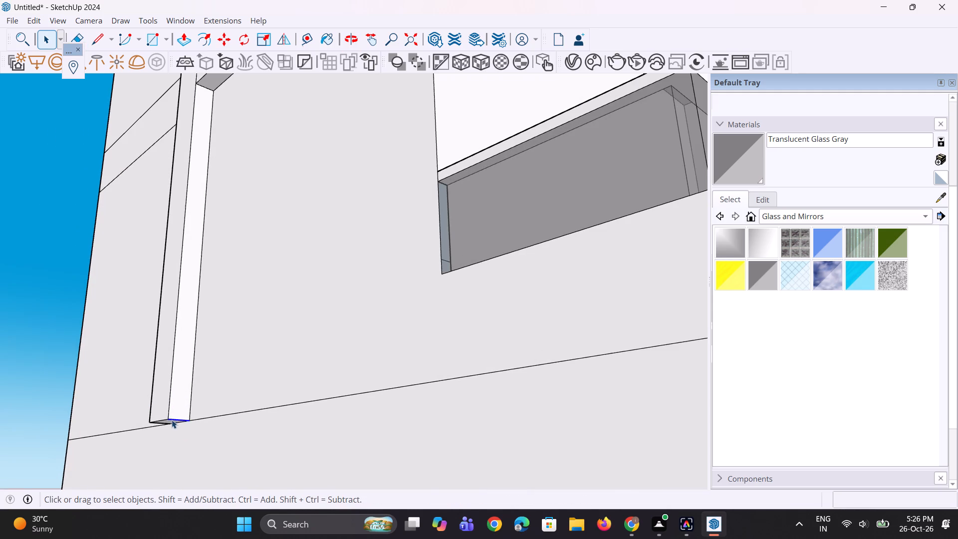
{"action": "scroll", "coordinate": [171, 420], "scroll_direction": "up", "scroll_amount": 2}
{"action": "key", "text": "m"}
{"action": "scroll", "coordinate": [169, 413], "scroll_direction": "up", "scroll_amount": 2, "text": "ctrl"}
{"action": "left_click", "coordinate": [169, 414]}
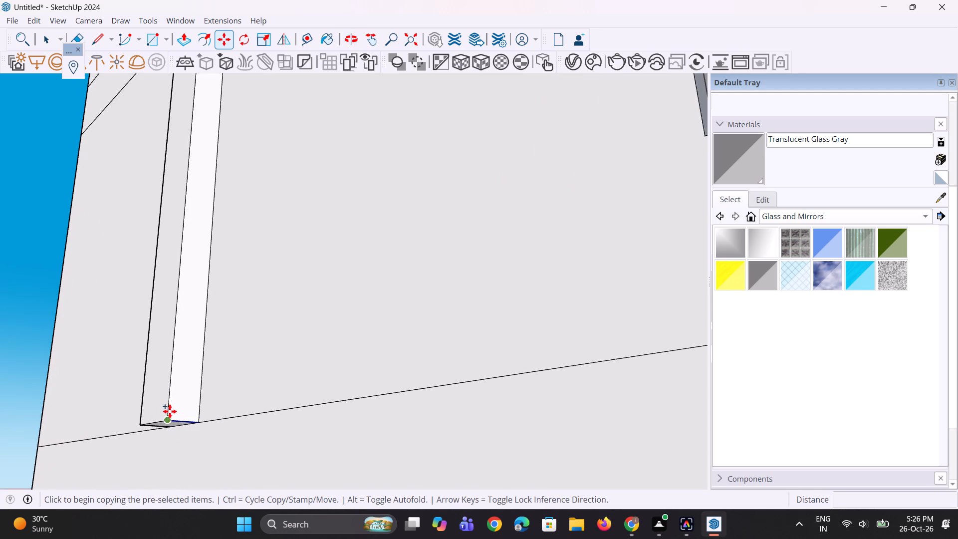
{"action": "left_click", "coordinate": [166, 377]}
Extrude the small face at the post's foot about 23' 6 3/8" along the side wall to the building's front corner.
{"action": "key", "text": "p"}
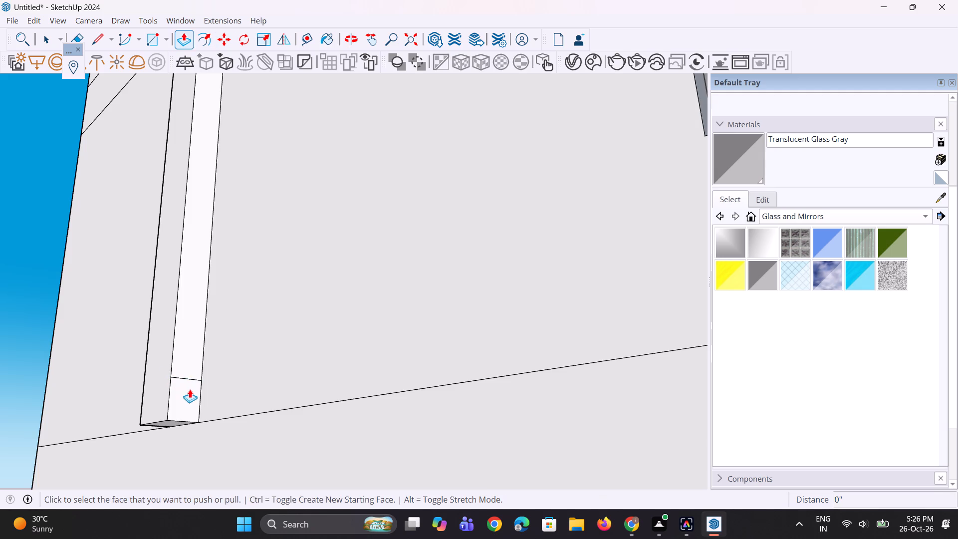
{"action": "left_click", "coordinate": [190, 389]}
{"action": "scroll", "coordinate": [251, 389], "scroll_direction": "down", "scroll_amount": 9}
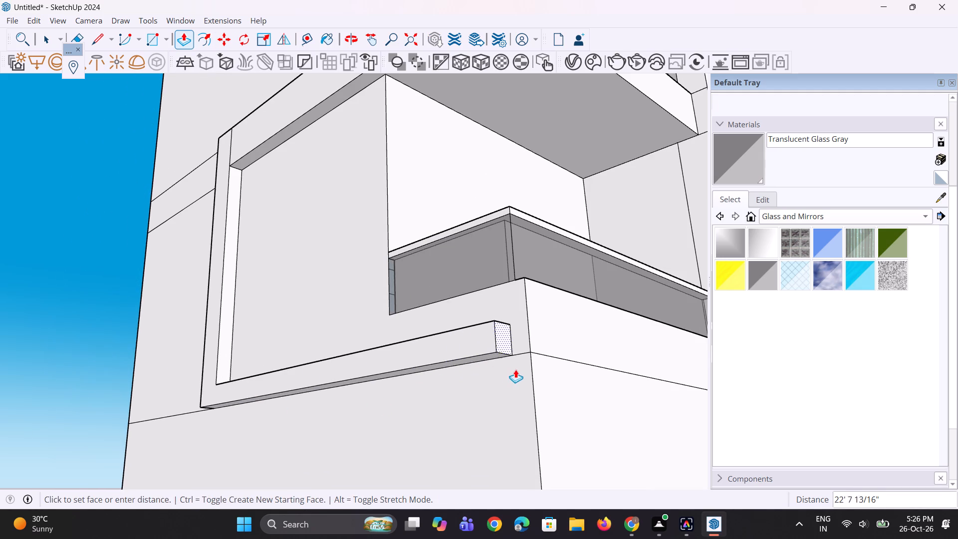
{"action": "left_click", "coordinate": [529, 352]}
Raise the top face of the new lower projecting band 1' 9 7/8" to the base of the balcony railing.
{"action": "middle_click_drag", "start_coordinate": [539, 371], "coordinate": [347, 430]}
{"action": "scroll", "coordinate": [304, 397], "scroll_direction": "down", "scroll_amount": 6}
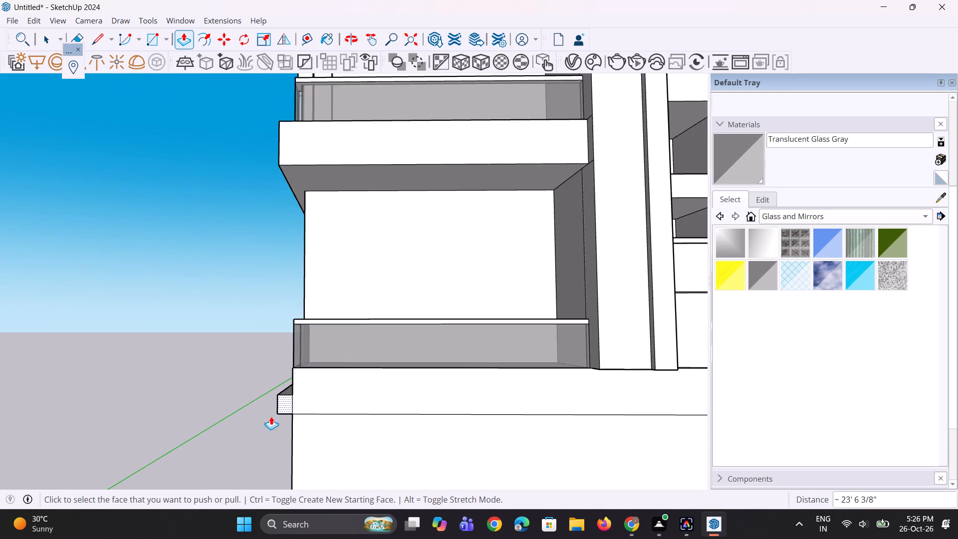
{"action": "middle_click_drag", "start_coordinate": [251, 420], "coordinate": [246, 458]}
{"action": "scroll", "coordinate": [276, 405], "scroll_direction": "up", "scroll_amount": 6}
{"action": "middle_click_drag", "start_coordinate": [287, 420], "coordinate": [381, 426]}
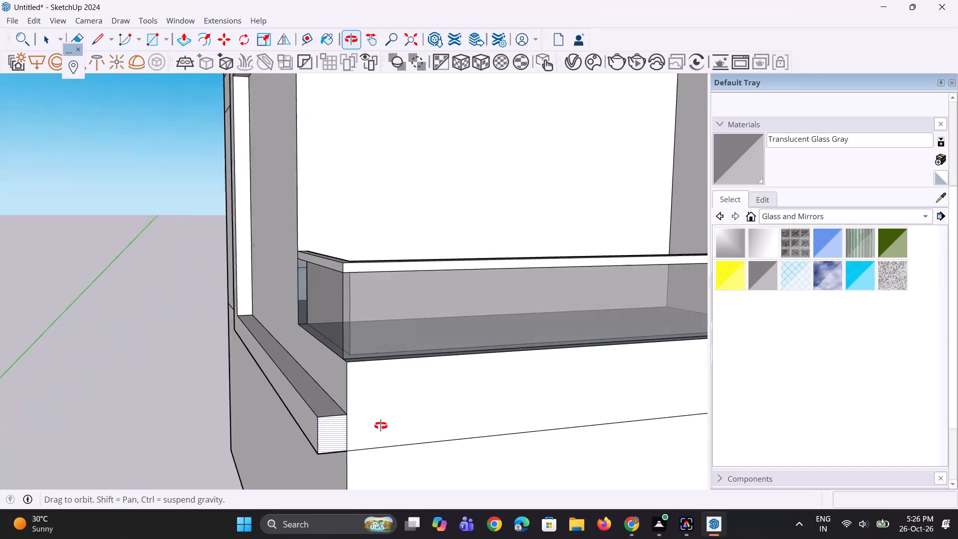
{"action": "middle_click_drag", "start_coordinate": [381, 426], "coordinate": [382, 425]}
{"action": "scroll", "coordinate": [342, 436], "scroll_direction": "down", "scroll_amount": 4}
{"action": "middle_click_drag", "start_coordinate": [300, 401], "coordinate": [307, 428]}
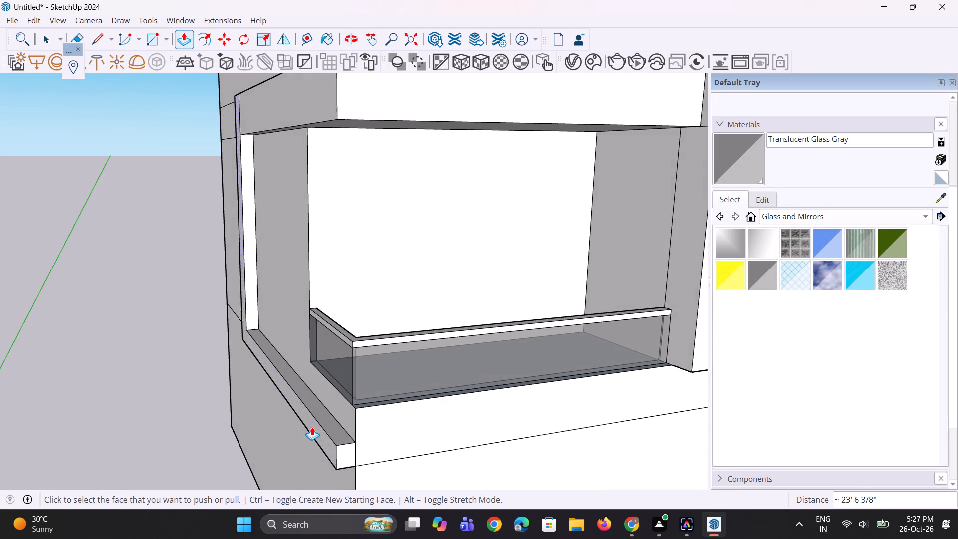
{"action": "scroll", "coordinate": [312, 427], "scroll_direction": "up", "scroll_amount": 5}
{"action": "left_click", "coordinate": [349, 430]}
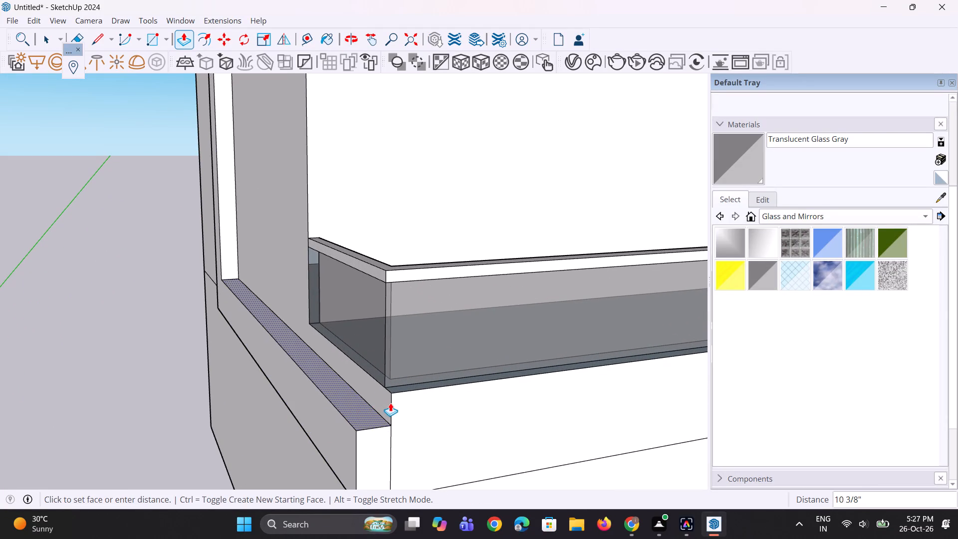
{"action": "left_click", "coordinate": [393, 395]}
Widen the vertical post towards the front by repeating the 1' 9 7/8" offset on its inner face.
{"action": "scroll", "coordinate": [367, 448], "scroll_direction": "down", "scroll_amount": 5}
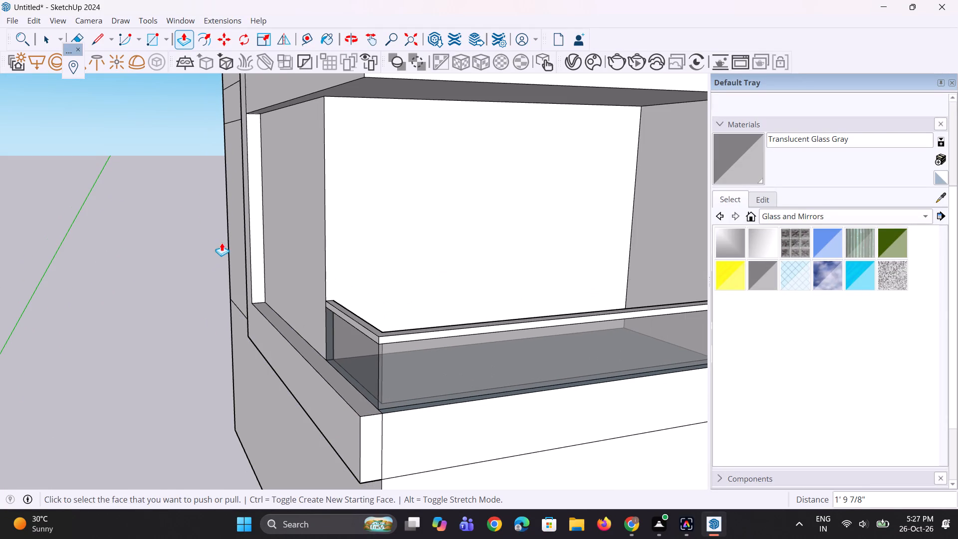
{"action": "double_click", "coordinate": [264, 261]}
{"action": "key", "text": "ctrl+z"}
{"action": "scroll", "coordinate": [261, 274], "scroll_direction": "up", "scroll_amount": 2, "text": "ctrl"}
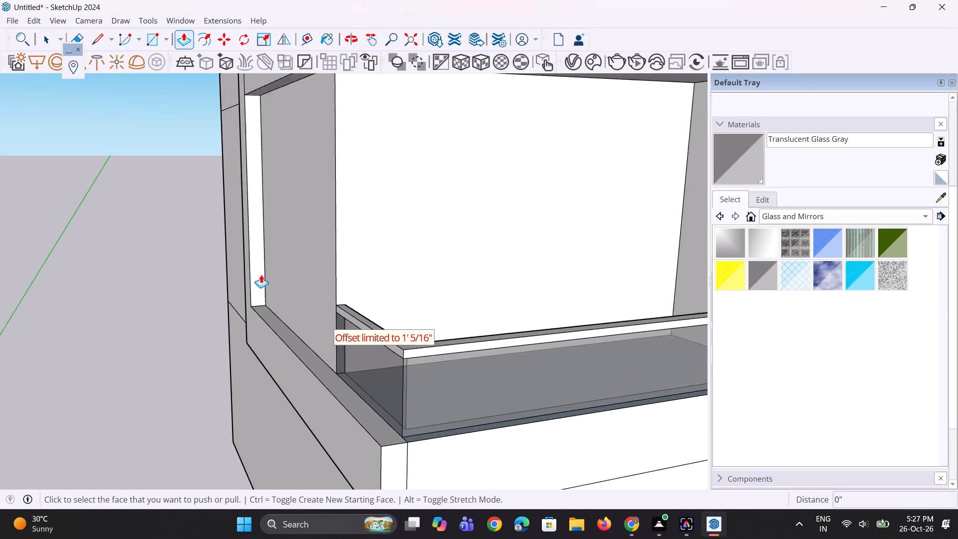
{"action": "double_click", "coordinate": [257, 269]}
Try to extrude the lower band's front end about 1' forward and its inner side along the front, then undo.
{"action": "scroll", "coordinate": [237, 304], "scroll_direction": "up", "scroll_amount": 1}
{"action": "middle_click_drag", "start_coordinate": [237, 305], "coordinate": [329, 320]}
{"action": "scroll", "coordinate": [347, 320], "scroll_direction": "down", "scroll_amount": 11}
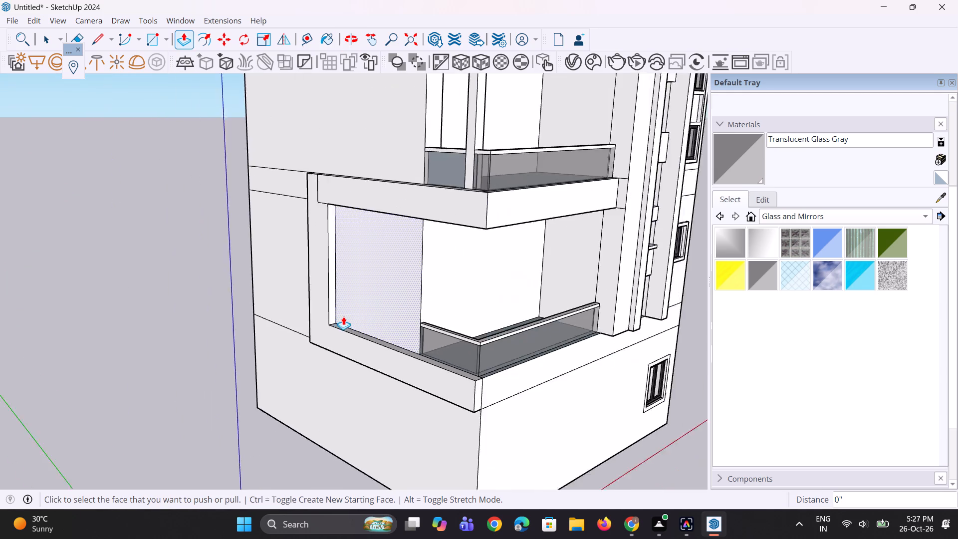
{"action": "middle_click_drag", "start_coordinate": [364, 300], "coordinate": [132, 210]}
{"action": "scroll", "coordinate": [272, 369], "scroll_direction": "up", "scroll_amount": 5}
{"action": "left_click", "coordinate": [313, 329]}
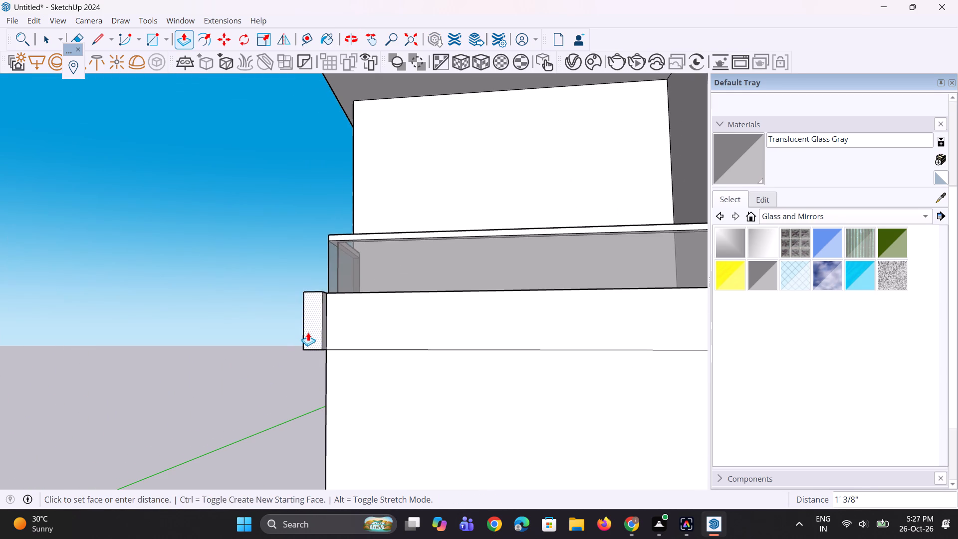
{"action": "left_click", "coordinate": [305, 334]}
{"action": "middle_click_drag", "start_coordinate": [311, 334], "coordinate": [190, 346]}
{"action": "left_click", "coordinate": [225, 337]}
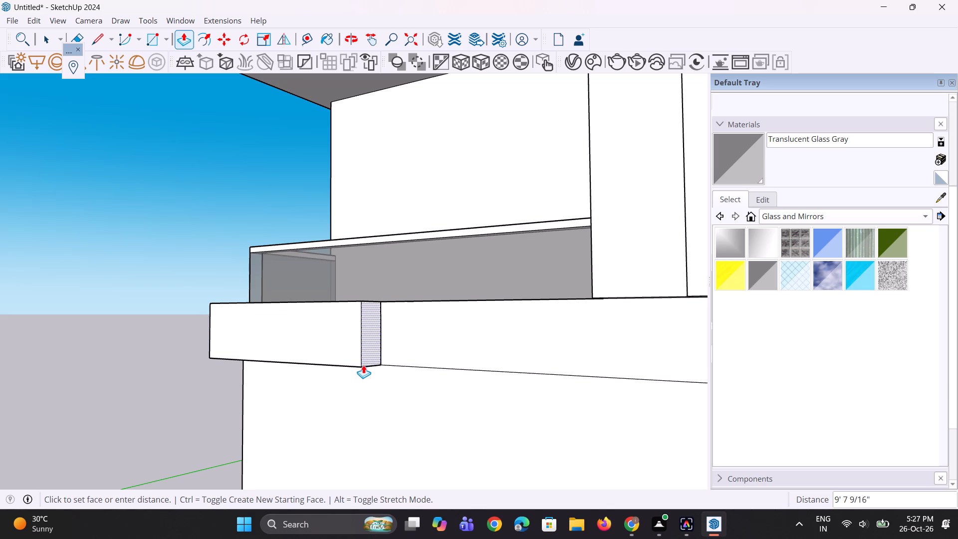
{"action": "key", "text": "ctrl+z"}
Extrude the lower projecting band's front end face a short distance forward past the front wall.
{"action": "scroll", "coordinate": [252, 342], "scroll_direction": "up", "scroll_amount": 2}
{"action": "left_click", "coordinate": [231, 336]}
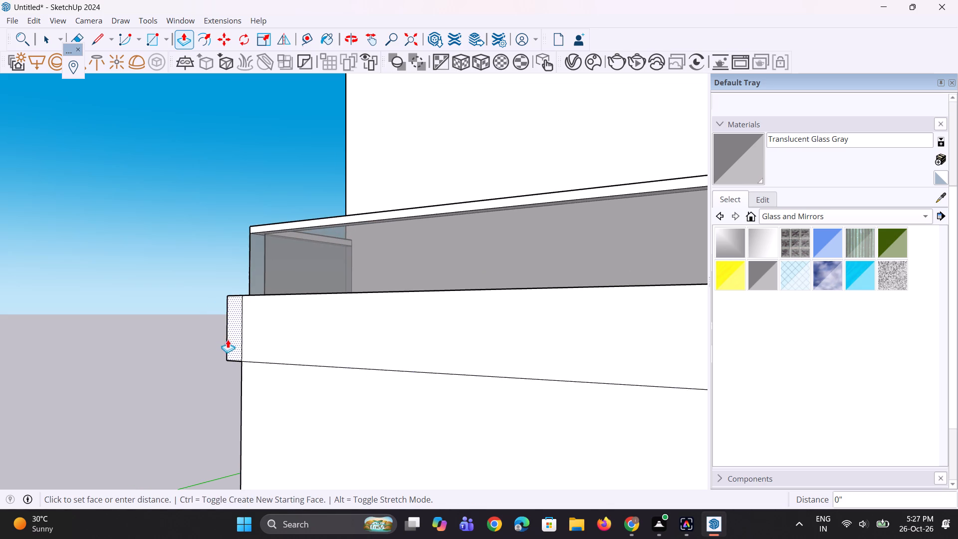
{"action": "left_click", "coordinate": [216, 345]}
Extrude the inner side of the band's projecting end about 19' 7" along the front below the balcony, up to the pillar.
{"action": "left_click", "coordinate": [238, 333]}
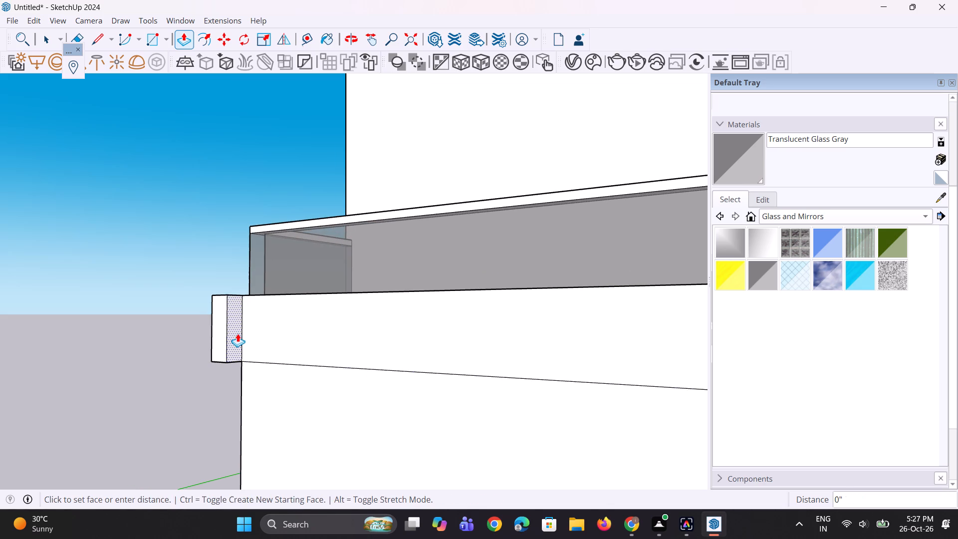
{"action": "scroll", "coordinate": [286, 360], "scroll_direction": "down", "scroll_amount": 5}
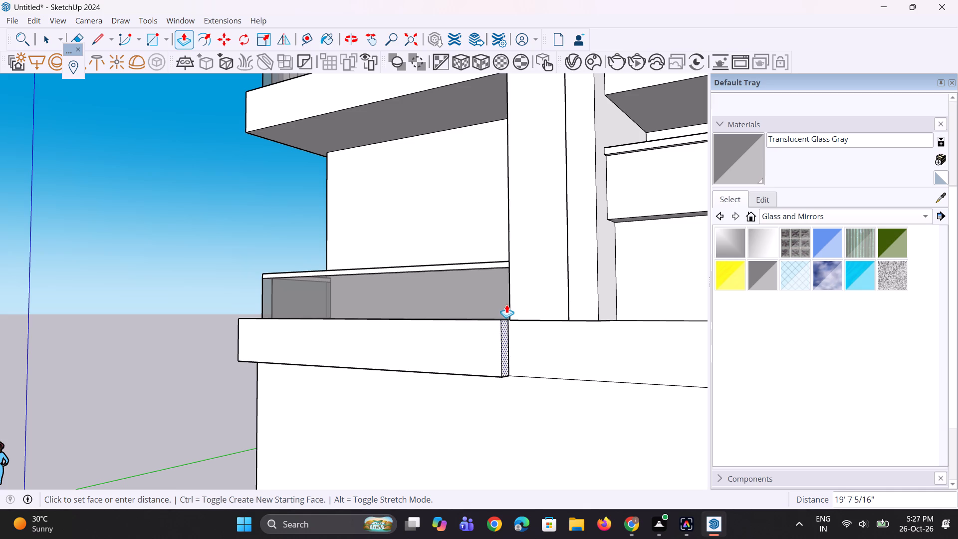
{"action": "left_click", "coordinate": [509, 307]}
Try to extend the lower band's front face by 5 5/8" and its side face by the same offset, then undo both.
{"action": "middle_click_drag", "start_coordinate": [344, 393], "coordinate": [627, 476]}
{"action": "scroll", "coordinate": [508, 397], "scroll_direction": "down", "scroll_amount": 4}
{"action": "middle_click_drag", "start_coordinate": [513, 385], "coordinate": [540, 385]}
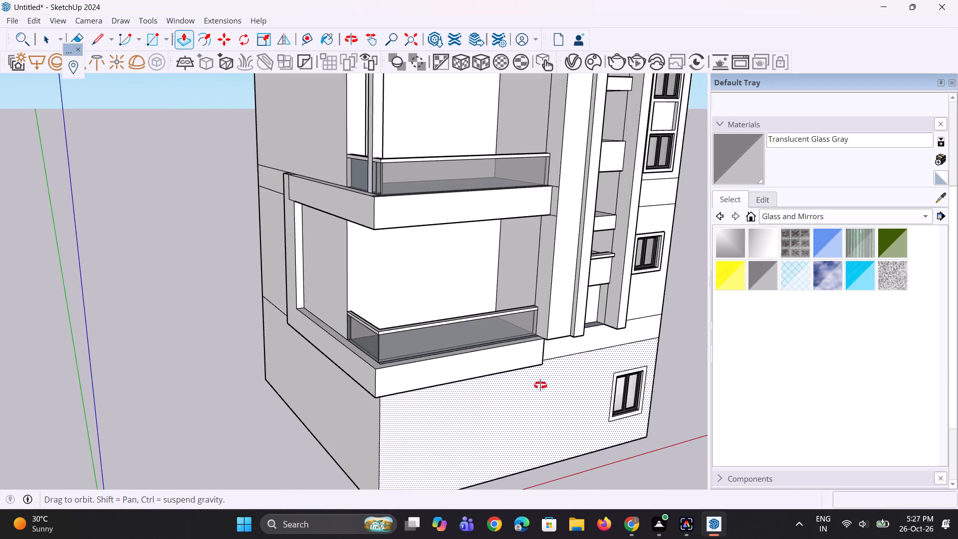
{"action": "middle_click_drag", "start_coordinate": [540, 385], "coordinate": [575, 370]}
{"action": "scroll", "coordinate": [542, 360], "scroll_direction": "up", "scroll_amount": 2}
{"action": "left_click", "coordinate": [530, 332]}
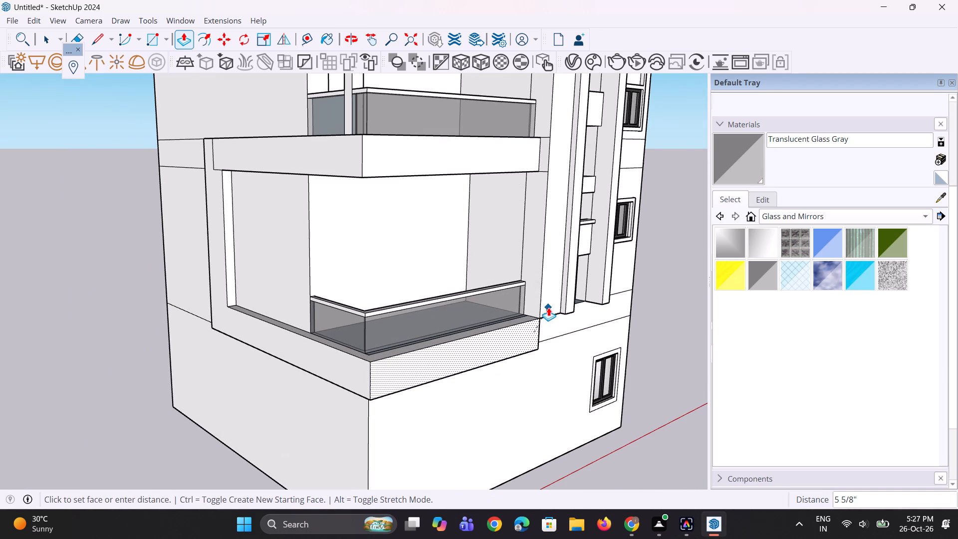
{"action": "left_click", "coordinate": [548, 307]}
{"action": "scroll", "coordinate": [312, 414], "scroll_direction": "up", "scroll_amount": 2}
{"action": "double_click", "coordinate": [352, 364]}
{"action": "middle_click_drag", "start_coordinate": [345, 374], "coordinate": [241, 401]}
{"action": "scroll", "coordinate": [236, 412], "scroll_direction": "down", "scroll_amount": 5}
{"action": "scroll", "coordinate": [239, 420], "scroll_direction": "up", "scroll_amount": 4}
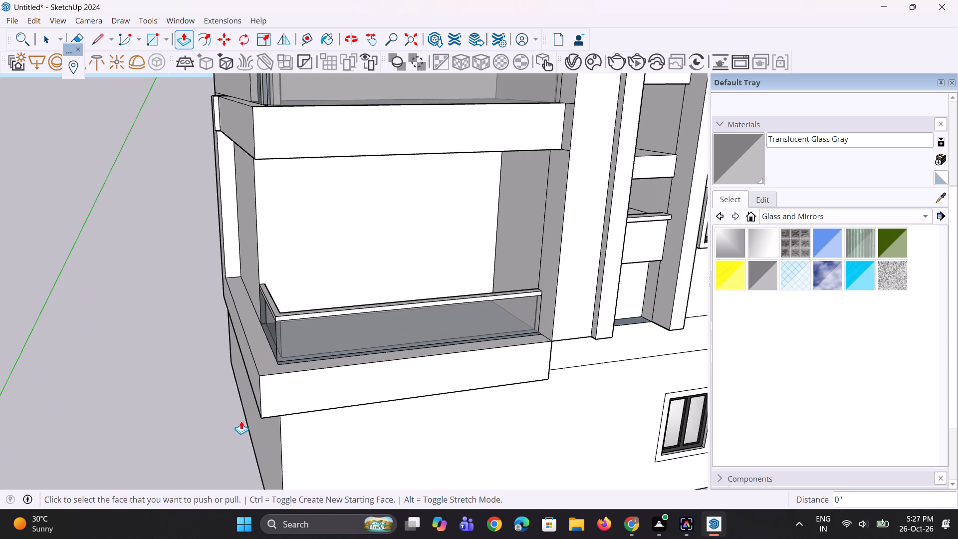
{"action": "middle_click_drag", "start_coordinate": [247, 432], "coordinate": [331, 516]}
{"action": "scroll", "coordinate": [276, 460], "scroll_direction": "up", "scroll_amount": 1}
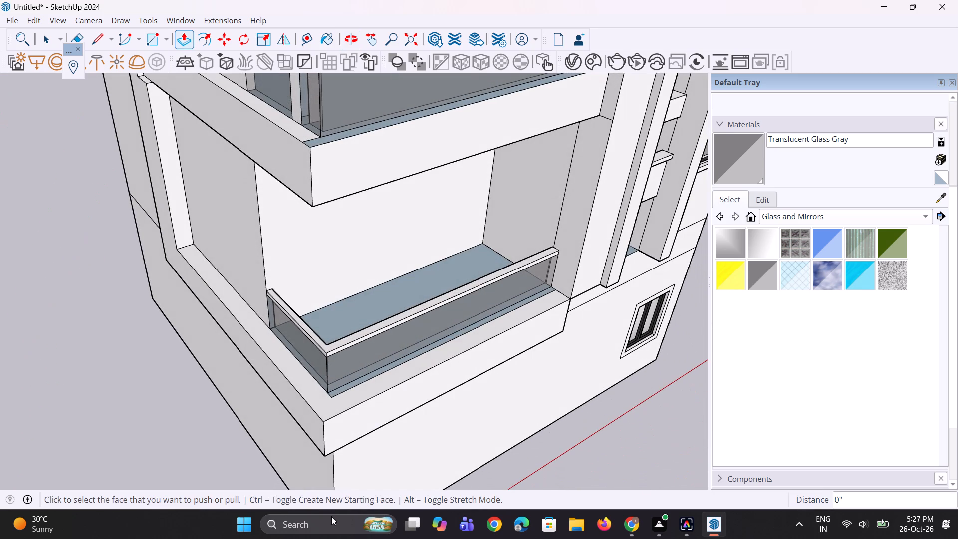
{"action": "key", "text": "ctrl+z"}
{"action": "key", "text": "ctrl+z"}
Extend the lower band's front face 5 5/8" to the pillar edge and repeat the offset on its side face.
{"action": "left_click", "coordinate": [465, 359]}
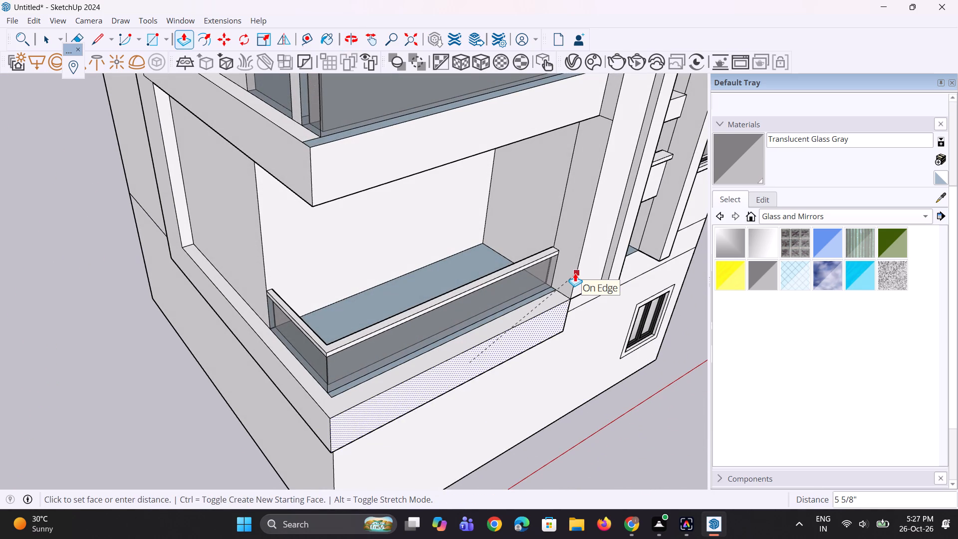
{"action": "left_click", "coordinate": [575, 273]}
{"action": "double_click", "coordinate": [308, 407]}
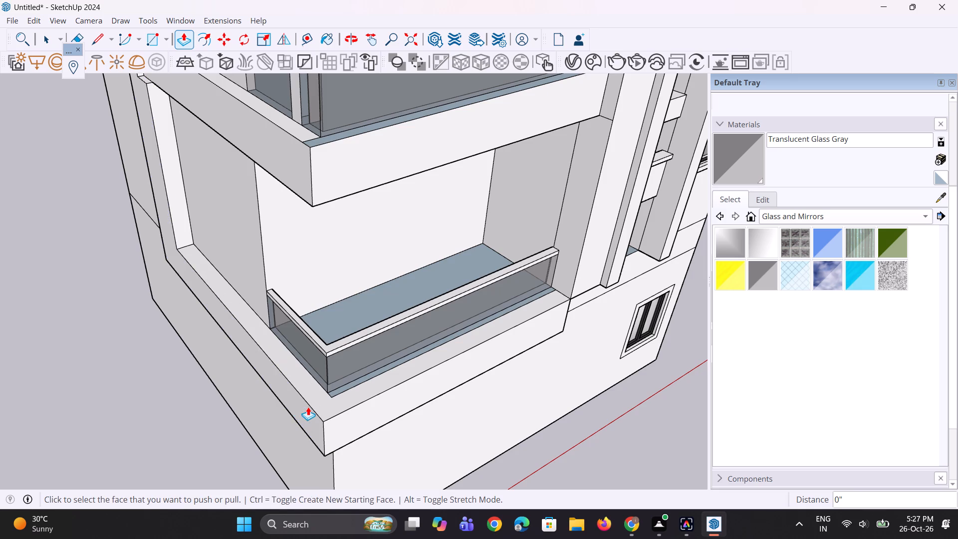
Extend the upper projecting band's side face and front face outward by the same 5 5/8" offset.
{"action": "middle_click_drag", "start_coordinate": [308, 407], "coordinate": [277, 414]}
{"action": "scroll", "coordinate": [277, 414], "scroll_direction": "up", "scroll_amount": 1}
{"action": "scroll", "coordinate": [278, 414], "scroll_direction": "down", "scroll_amount": 6}
{"action": "middle_click_drag", "start_coordinate": [256, 391], "coordinate": [322, 326]}
{"action": "scroll", "coordinate": [159, 307], "scroll_direction": "down", "scroll_amount": 5}
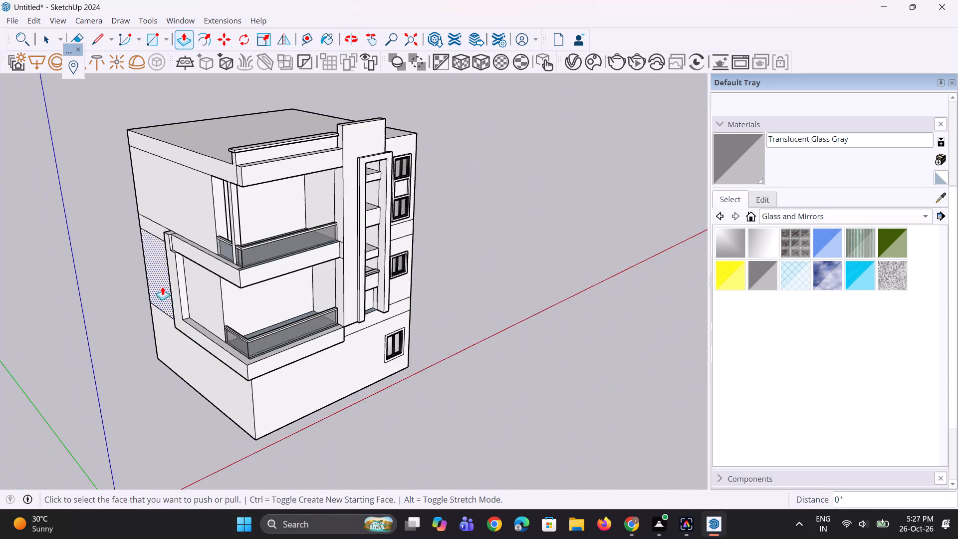
{"action": "middle_click_drag", "start_coordinate": [169, 256], "coordinate": [305, 216]}
{"action": "scroll", "coordinate": [199, 244], "scroll_direction": "up", "scroll_amount": 3}
{"action": "double_click", "coordinate": [183, 260]}
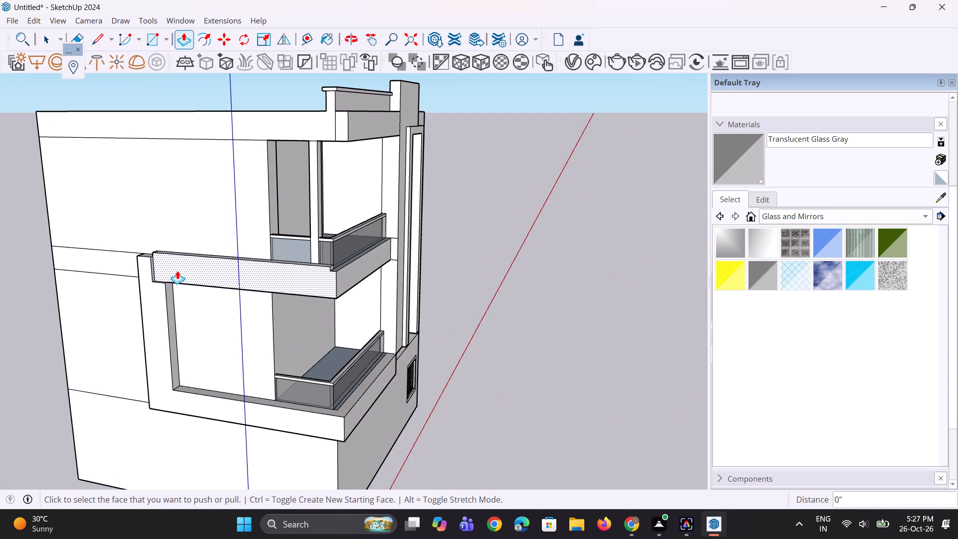
{"action": "key", "text": "ctrl+z"}
{"action": "scroll", "coordinate": [176, 274], "scroll_direction": "up", "scroll_amount": 2, "text": "ctrl"}
{"action": "double_click", "coordinate": [176, 274]}
{"action": "middle_click_drag", "start_coordinate": [161, 278], "coordinate": [47, 297]}
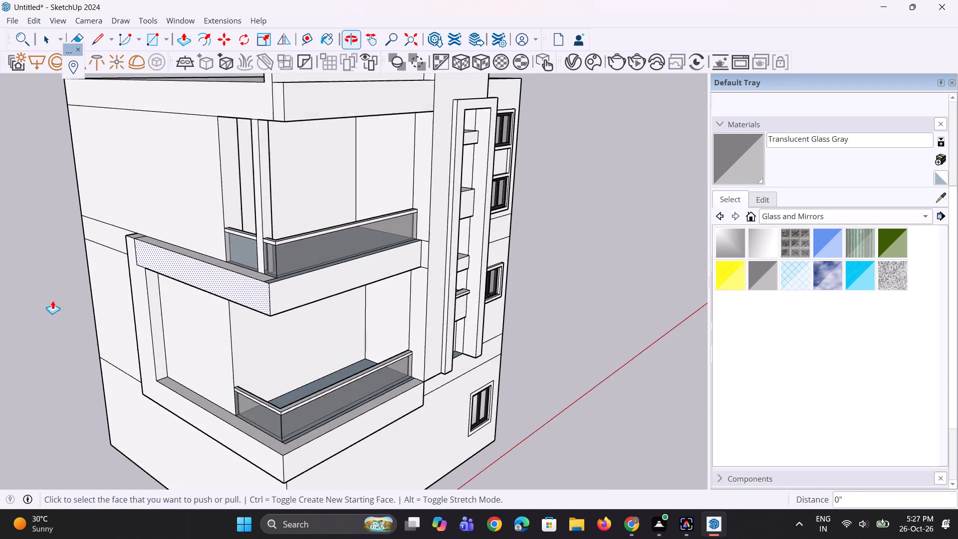
{"action": "scroll", "coordinate": [256, 286], "scroll_direction": "up", "scroll_amount": 3}
{"action": "double_click", "coordinate": [281, 294]}
Erase the seam edge on top of the upper projecting band at its front corner.
{"action": "middle_click_drag", "start_coordinate": [263, 303], "coordinate": [313, 358]}
{"action": "scroll", "coordinate": [322, 343], "scroll_direction": "up", "scroll_amount": 4}
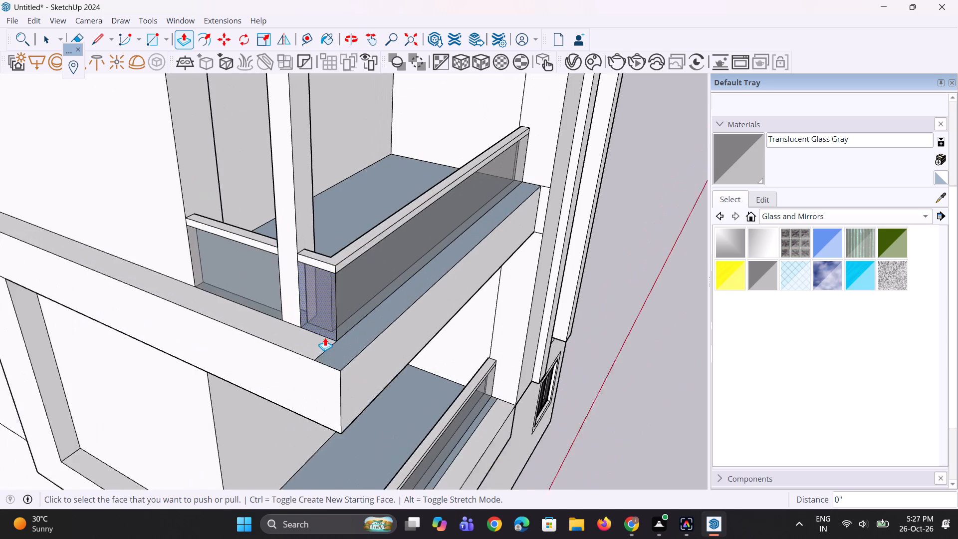
{"action": "scroll", "coordinate": [325, 337], "scroll_direction": "up", "scroll_amount": 4}
{"action": "key", "text": "e"}
{"action": "left_click_drag", "start_coordinate": [312, 355], "coordinate": [321, 361]}
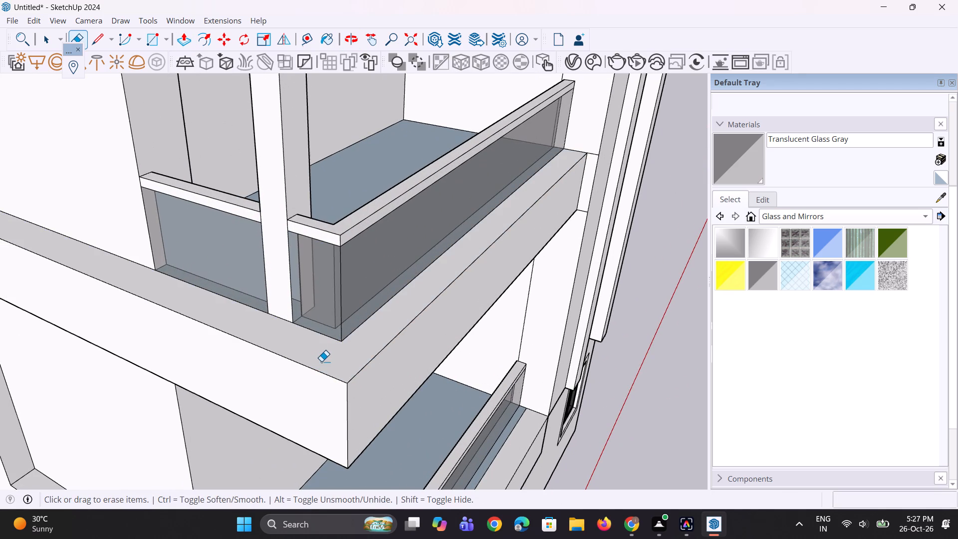
Erase the seam edges on the side and top of the upper band where it meets the vertical post.
{"action": "scroll", "coordinate": [322, 362], "scroll_direction": "down", "scroll_amount": 5}
{"action": "scroll", "coordinate": [4, 258], "scroll_direction": "up", "scroll_amount": 6}
{"action": "left_click_drag", "start_coordinate": [6, 255], "coordinate": [34, 270]}
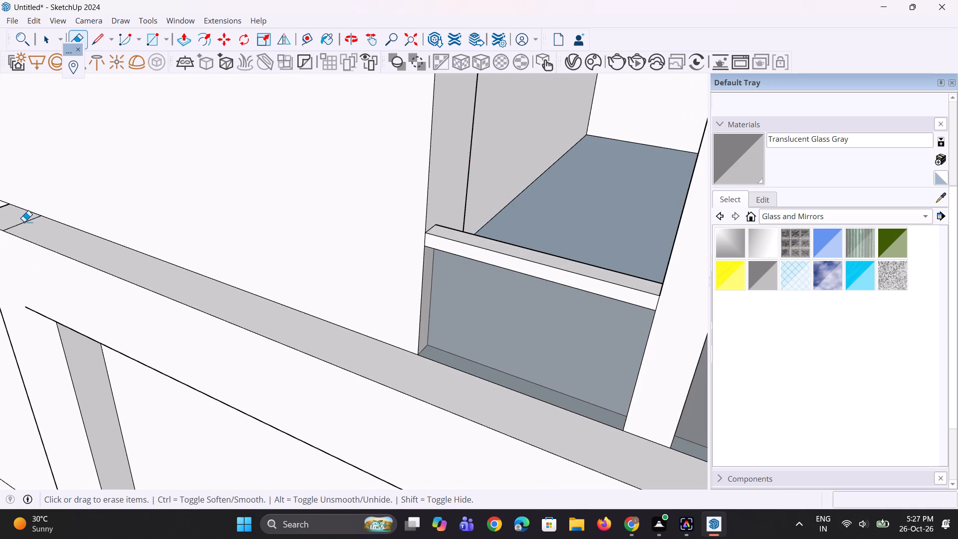
{"action": "key", "text": "ctrl+z"}
{"action": "scroll", "coordinate": [125, 275], "scroll_direction": "down", "scroll_amount": 5}
{"action": "scroll", "coordinate": [68, 303], "scroll_direction": "up", "scroll_amount": 6}
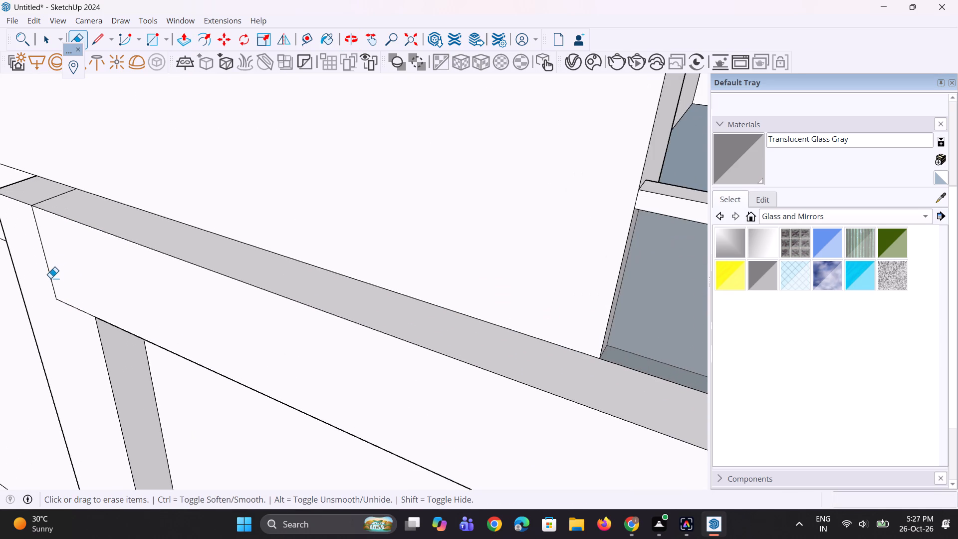
{"action": "left_click_drag", "start_coordinate": [46, 274], "coordinate": [66, 285]}
{"action": "left_click_drag", "start_coordinate": [63, 302], "coordinate": [71, 318]}
{"action": "left_click_drag", "start_coordinate": [49, 194], "coordinate": [66, 225]}
{"action": "scroll", "coordinate": [40, 326], "scroll_direction": "down", "scroll_amount": 6}
{"action": "scroll", "coordinate": [62, 341], "scroll_direction": "up", "scroll_amount": 1}
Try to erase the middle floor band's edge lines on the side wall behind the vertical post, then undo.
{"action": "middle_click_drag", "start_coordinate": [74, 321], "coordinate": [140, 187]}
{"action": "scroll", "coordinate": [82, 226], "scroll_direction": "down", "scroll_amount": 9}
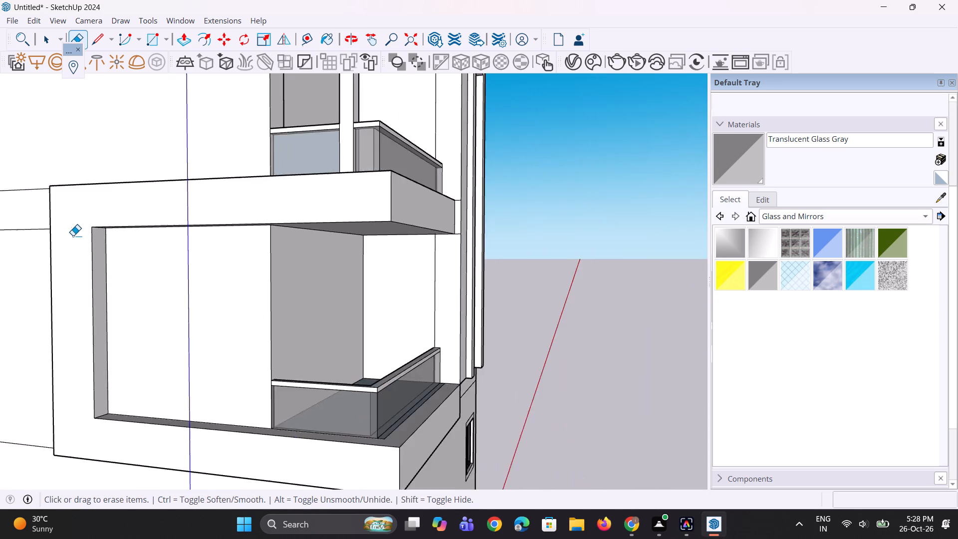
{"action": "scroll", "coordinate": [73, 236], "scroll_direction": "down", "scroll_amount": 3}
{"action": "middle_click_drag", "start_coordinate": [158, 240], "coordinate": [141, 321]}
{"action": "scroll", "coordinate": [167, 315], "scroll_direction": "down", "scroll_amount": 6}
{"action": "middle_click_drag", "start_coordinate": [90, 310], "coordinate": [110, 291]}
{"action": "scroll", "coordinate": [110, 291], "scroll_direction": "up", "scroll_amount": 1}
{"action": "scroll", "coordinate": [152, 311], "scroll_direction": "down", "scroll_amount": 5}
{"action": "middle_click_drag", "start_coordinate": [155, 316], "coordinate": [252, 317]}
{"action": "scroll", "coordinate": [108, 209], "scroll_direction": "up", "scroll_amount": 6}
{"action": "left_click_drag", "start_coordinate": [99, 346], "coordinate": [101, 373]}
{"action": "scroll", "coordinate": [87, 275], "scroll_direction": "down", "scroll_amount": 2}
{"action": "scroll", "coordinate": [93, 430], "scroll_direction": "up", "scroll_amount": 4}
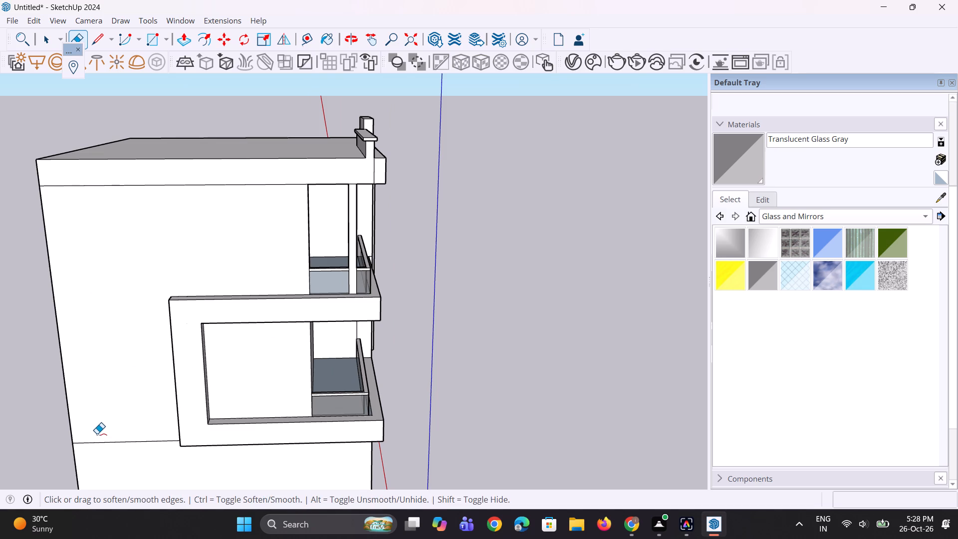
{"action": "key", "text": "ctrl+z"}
Draw a window-sized rectangle on the top storey's side wall, near the rear corner above the middle floor band.
{"action": "middle_click_drag", "start_coordinate": [103, 371], "coordinate": [134, 320]}
{"action": "scroll", "coordinate": [117, 286], "scroll_direction": "up", "scroll_amount": 2}
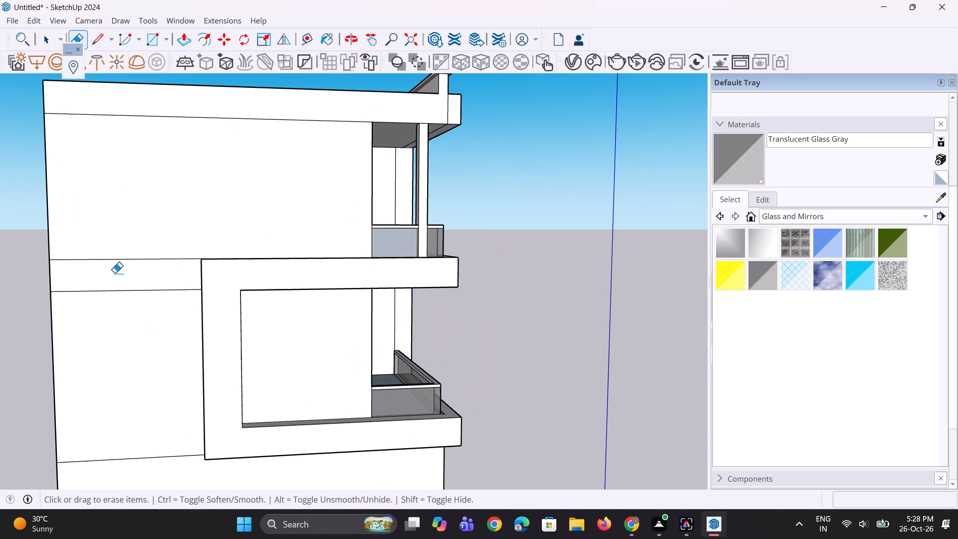
{"action": "key", "text": "r"}
{"action": "scroll", "coordinate": [64, 156], "scroll_direction": "up", "scroll_amount": 2}
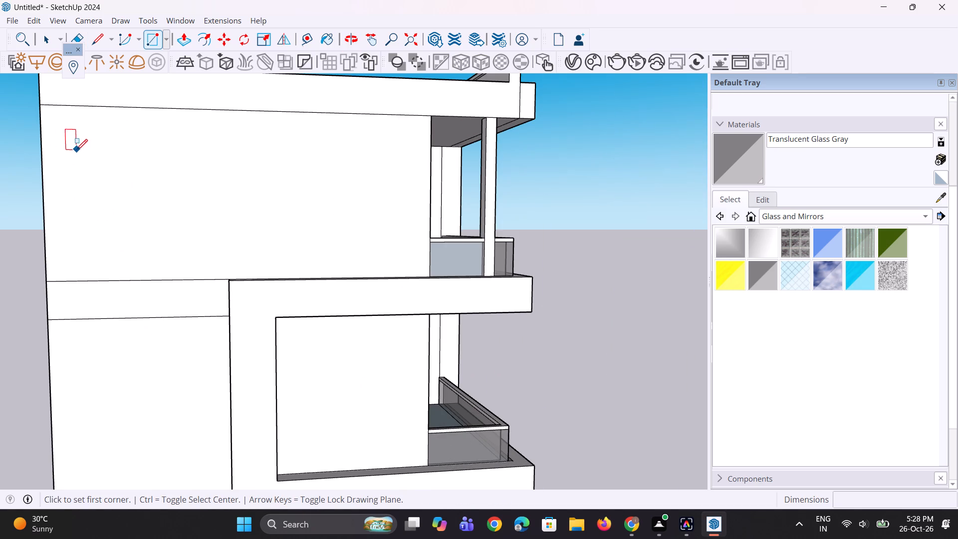
{"action": "left_click", "coordinate": [75, 151]}
{"action": "left_click", "coordinate": [152, 234]}
{"action": "key", "text": "space"}
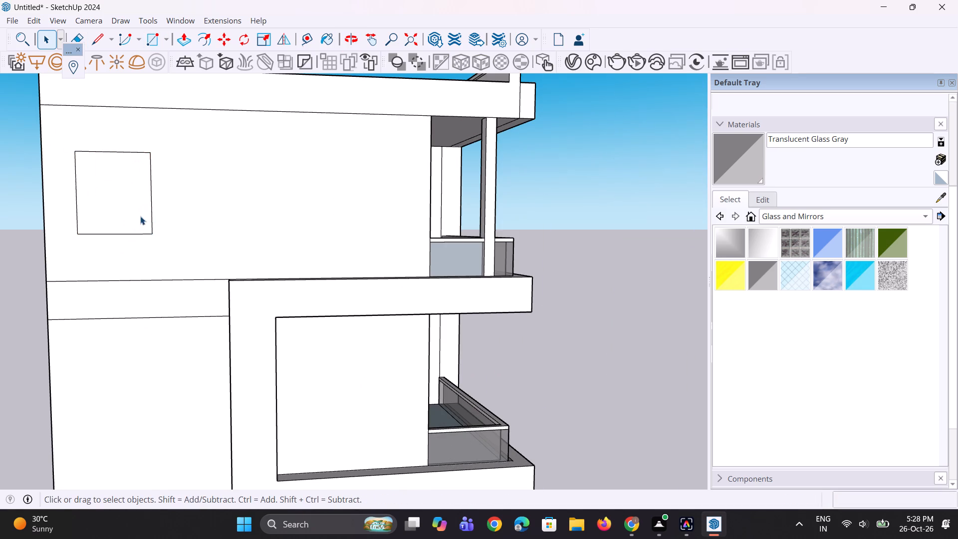
Copy the window rectangle's face from the top storey's side wall into the open space beyond the rear corner.
{"action": "left_click", "coordinate": [140, 216]}
{"action": "scroll", "coordinate": [168, 265], "scroll_direction": "down", "scroll_amount": 10}
{"action": "key", "text": "m"}
{"action": "scroll", "coordinate": [120, 238], "scroll_direction": "up", "scroll_amount": 2}
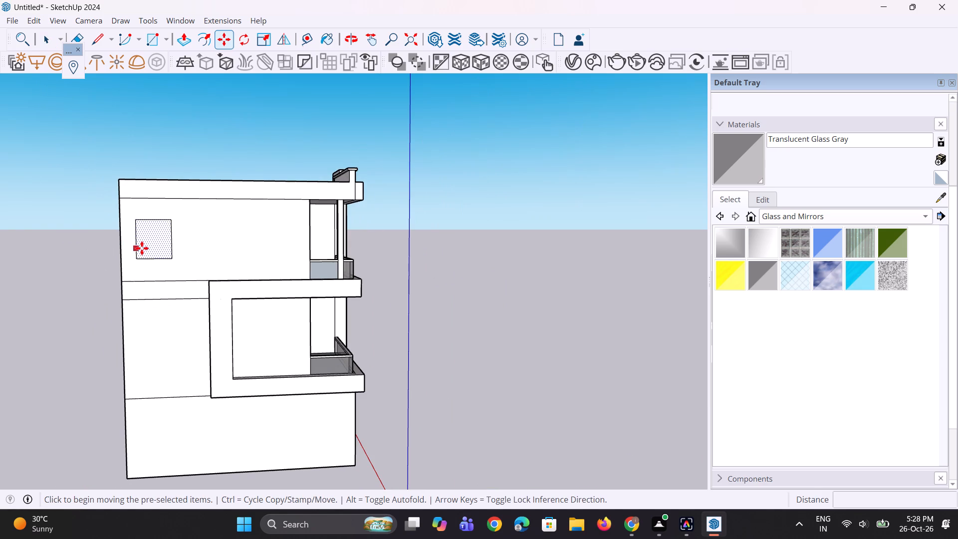
{"action": "left_click", "coordinate": [145, 246]}
{"action": "left_click", "coordinate": [36, 247]}
{"action": "middle_click_drag", "start_coordinate": [77, 292], "coordinate": [69, 345]}
{"action": "key", "text": "space"}
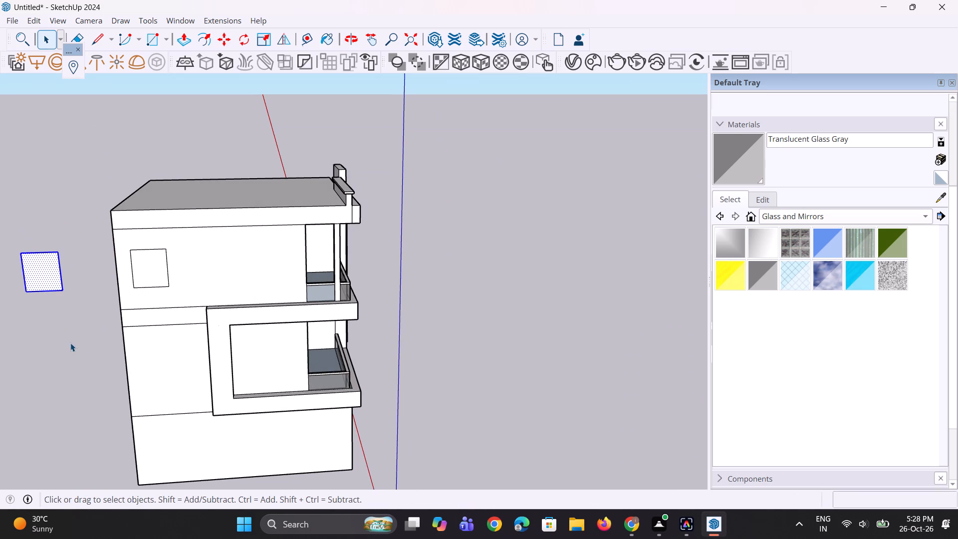
Push/Pull the detached window rectangle to a thickness of 3".
{"action": "scroll", "coordinate": [131, 250], "scroll_direction": "up", "scroll_amount": 6}
{"action": "scroll", "coordinate": [132, 298], "scroll_direction": "down", "scroll_amount": 6}
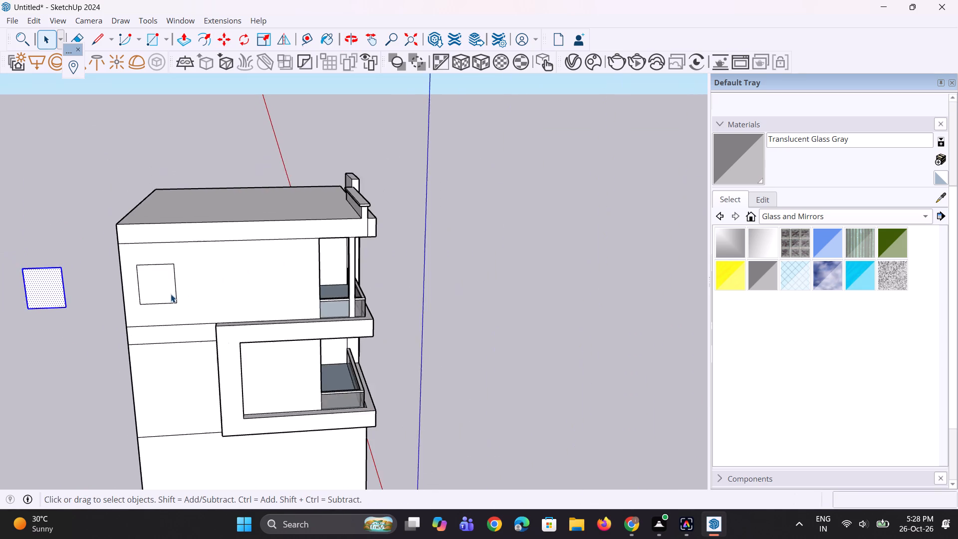
{"action": "scroll", "coordinate": [171, 294], "scroll_direction": "down", "scroll_amount": 5}
{"action": "middle_click_drag", "start_coordinate": [64, 287], "coordinate": [80, 291]}
{"action": "scroll", "coordinate": [81, 293], "scroll_direction": "up", "scroll_amount": 8}
{"action": "key", "text": "l"}
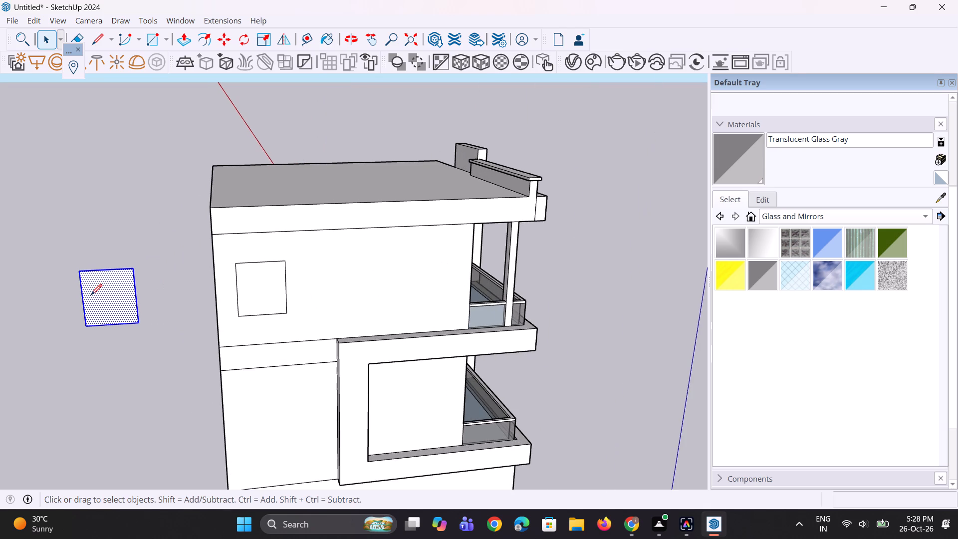
{"action": "scroll", "coordinate": [103, 316], "scroll_direction": "up", "scroll_amount": 4}
{"action": "key", "text": "p"}
{"action": "left_click", "coordinate": [118, 300]}
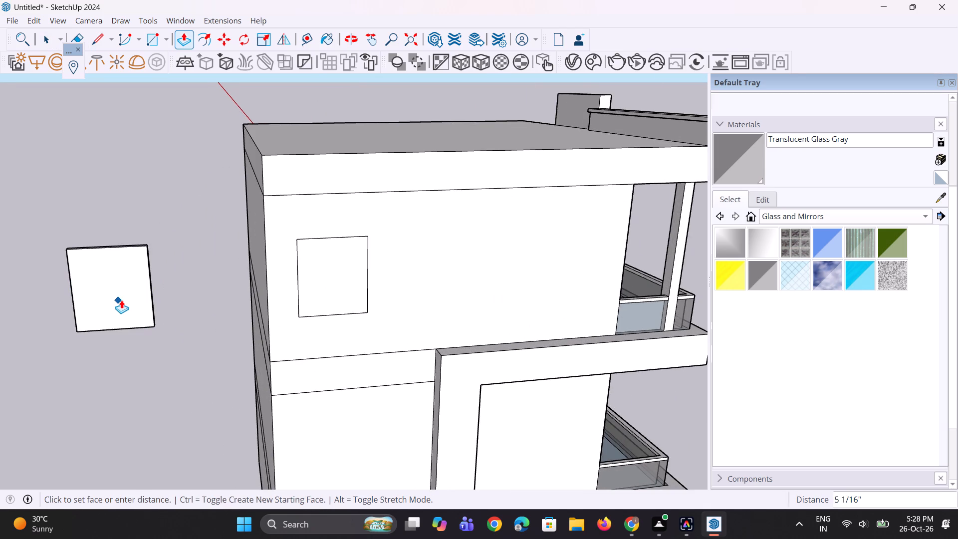
{"action": "type", "text": "3\""}
{"action": "key", "text": "Return"}
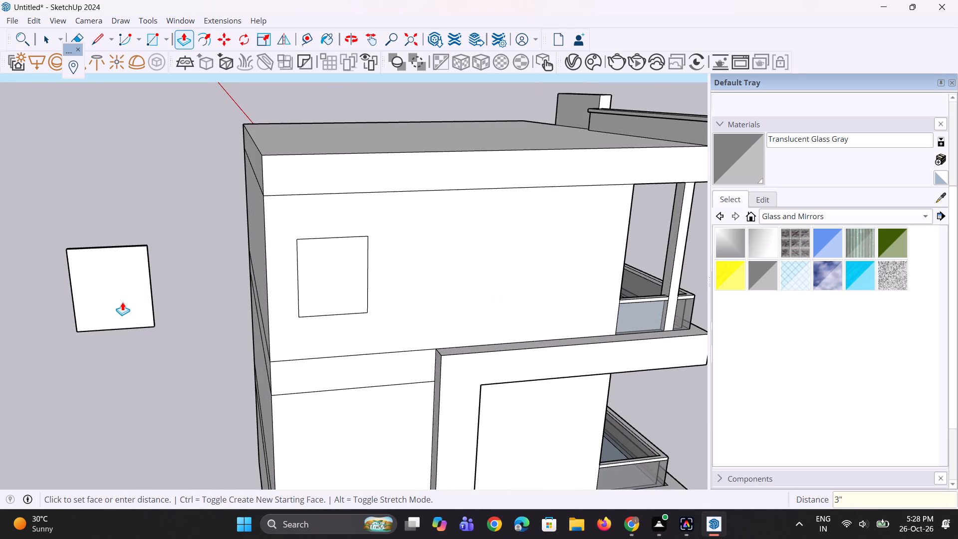
{"action": "key", "text": "space"}
{"action": "key", "text": "space"}
Offset the outline of the detached window panel inward by about 5 3/8" as its frame border.
{"action": "scroll", "coordinate": [86, 362], "scroll_direction": "up", "scroll_amount": 2}
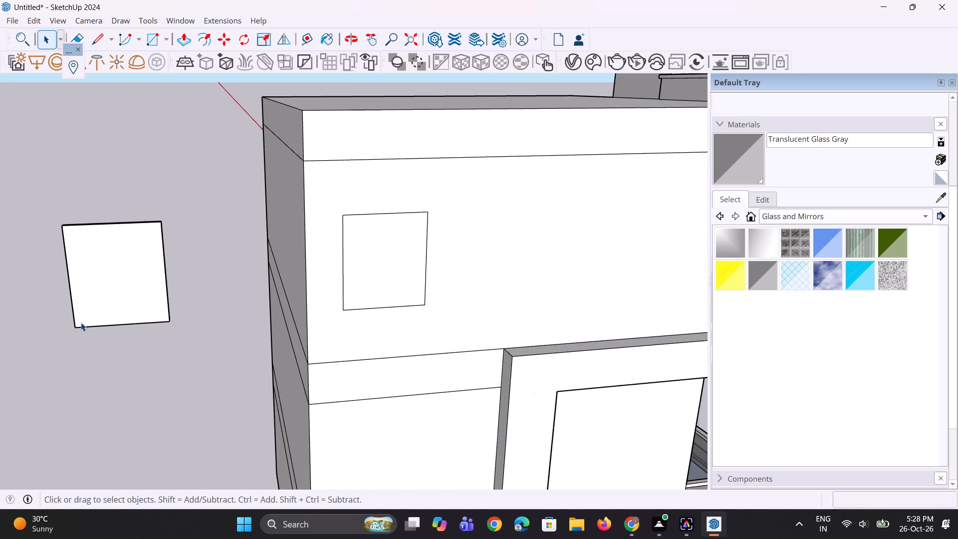
{"action": "key", "text": "space"}
{"action": "key", "text": "space"}
{"action": "left_click", "coordinate": [104, 313]}
{"action": "key", "text": "f"}
{"action": "left_click", "coordinate": [80, 285]}
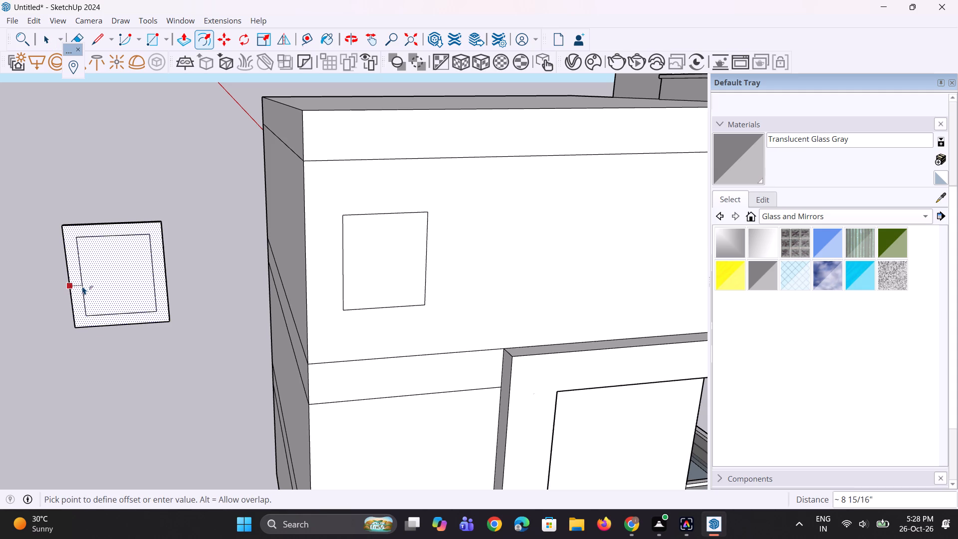
{"action": "left_click", "coordinate": [79, 294]}
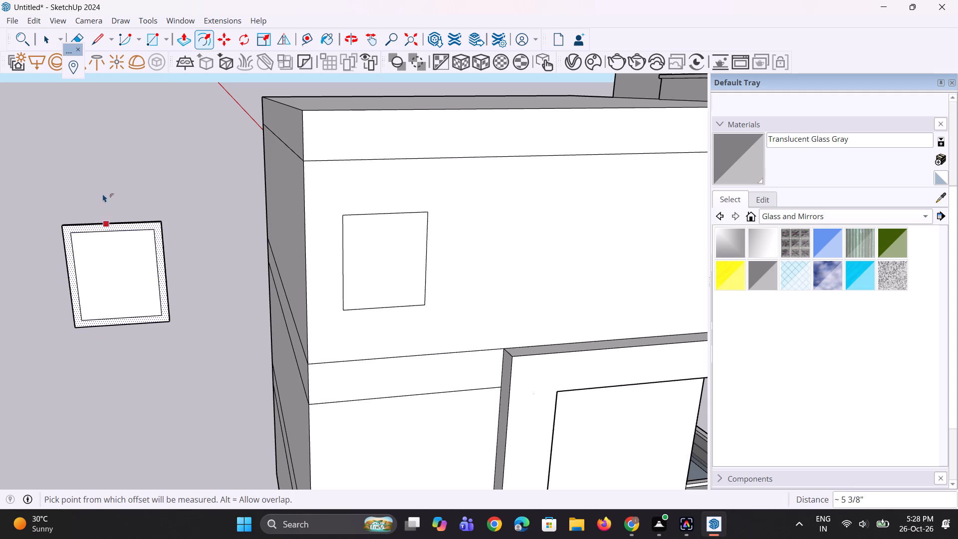
{"action": "left_click_drag", "start_coordinate": [112, 160], "coordinate": [114, 155]}
{"action": "key", "text": "ctrl+z"}
{"action": "scroll", "coordinate": [105, 164], "scroll_direction": "up", "scroll_amount": 3, "text": "ctrl"}
{"action": "key", "text": "space"}
{"action": "left_click", "coordinate": [95, 172]}
{"action": "key", "text": "space"}
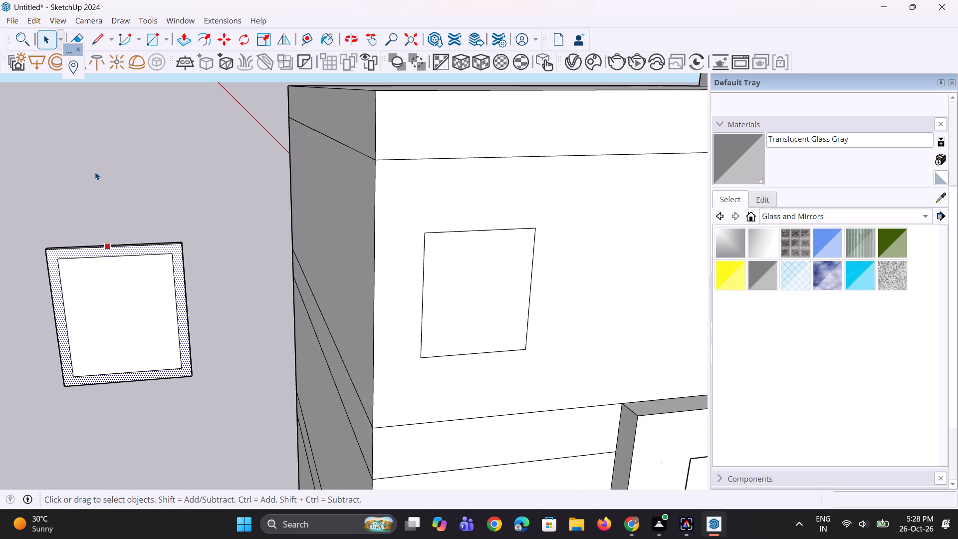
{"action": "key", "text": "space"}
{"action": "left_click", "coordinate": [95, 172]}
{"action": "left_click", "coordinate": [94, 220]}
Draw short lines from the border's two inner rear-side corners to the panel's outer edge, marking off a vertical frame strip.
{"action": "scroll", "coordinate": [105, 269], "scroll_direction": "up", "scroll_amount": 3}
{"action": "key", "text": "l"}
{"action": "scroll", "coordinate": [20, 267], "scroll_direction": "up", "scroll_amount": 2}
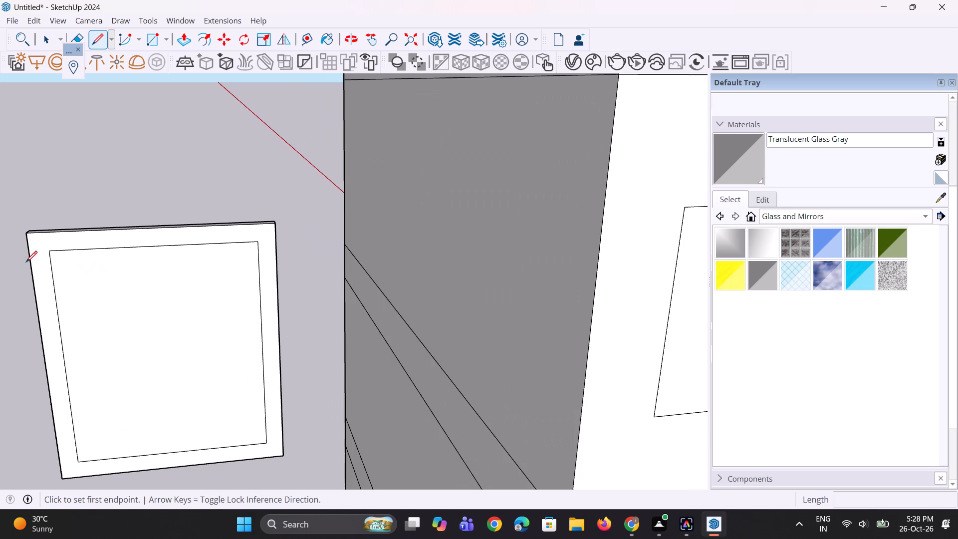
{"action": "scroll", "coordinate": [37, 258], "scroll_direction": "up", "scroll_amount": 3}
{"action": "left_click", "coordinate": [53, 252]}
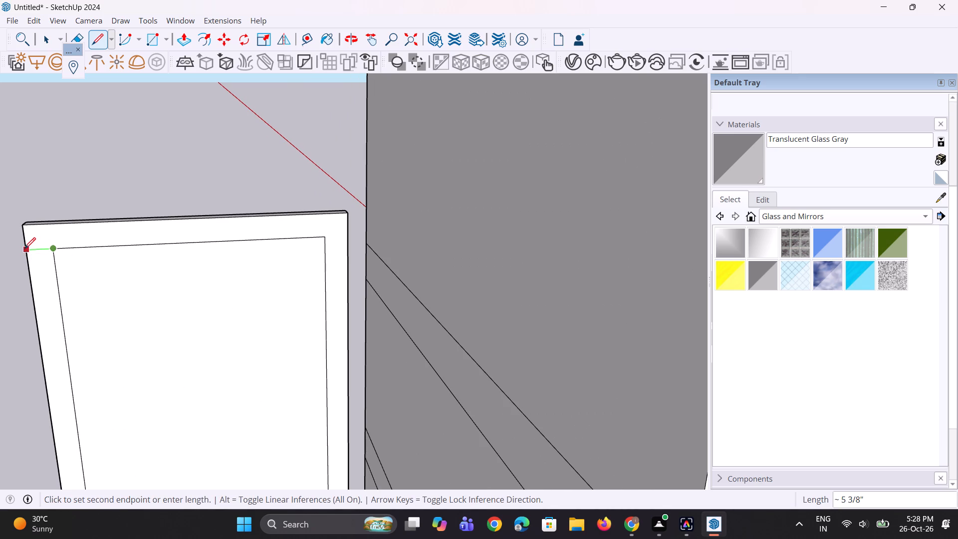
{"action": "left_click", "coordinate": [24, 249]}
{"action": "scroll", "coordinate": [57, 208], "scroll_direction": "down", "scroll_amount": 4}
{"action": "scroll", "coordinate": [96, 363], "scroll_direction": "up", "scroll_amount": 3}
{"action": "scroll", "coordinate": [59, 389], "scroll_direction": "up", "scroll_amount": 2}
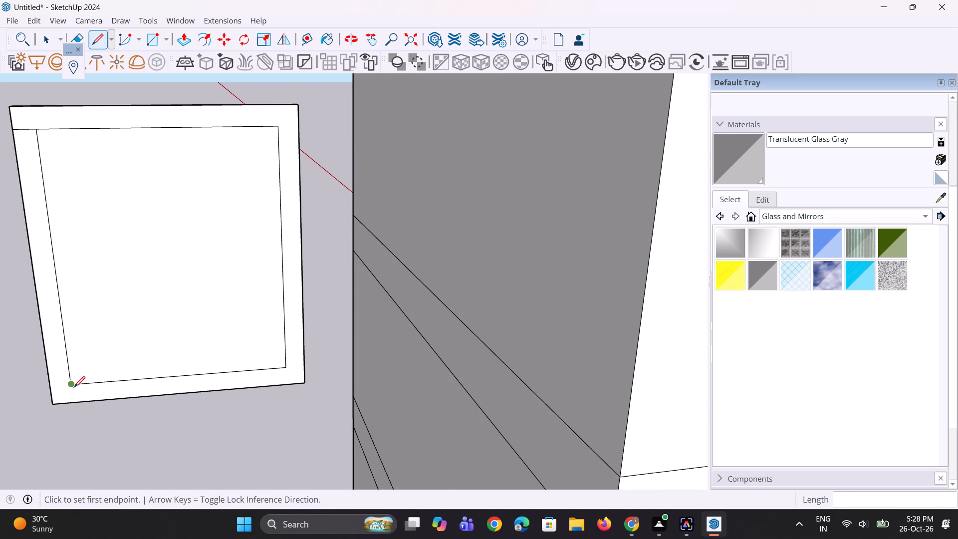
{"action": "left_click", "coordinate": [74, 387]}
{"action": "left_click", "coordinate": [50, 388]}
{"action": "key", "text": "space"}
Copy the vertical strip across to the opposite side of the frame and divide the spacing by 2 for a centre mullion.
{"action": "left_click", "coordinate": [61, 366]}
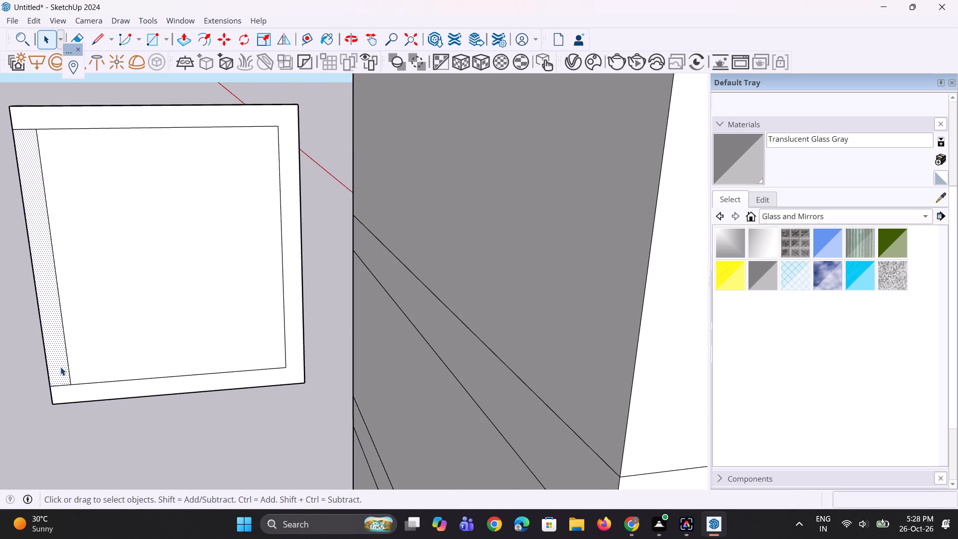
{"action": "scroll", "coordinate": [58, 376], "scroll_direction": "down", "scroll_amount": 3}
{"action": "key", "text": "m"}
{"action": "scroll", "coordinate": [138, 379], "scroll_direction": "up", "scroll_amount": 3}
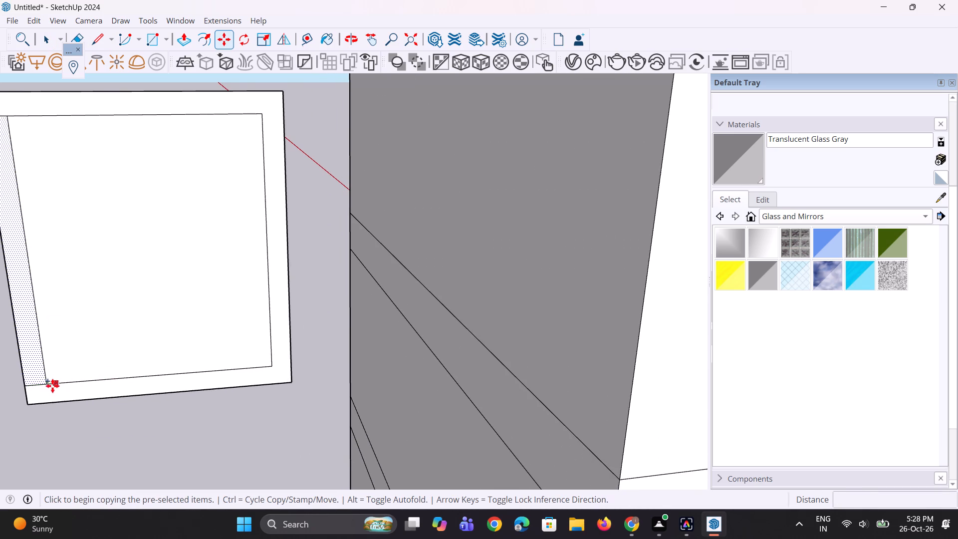
{"action": "left_click", "coordinate": [51, 385]}
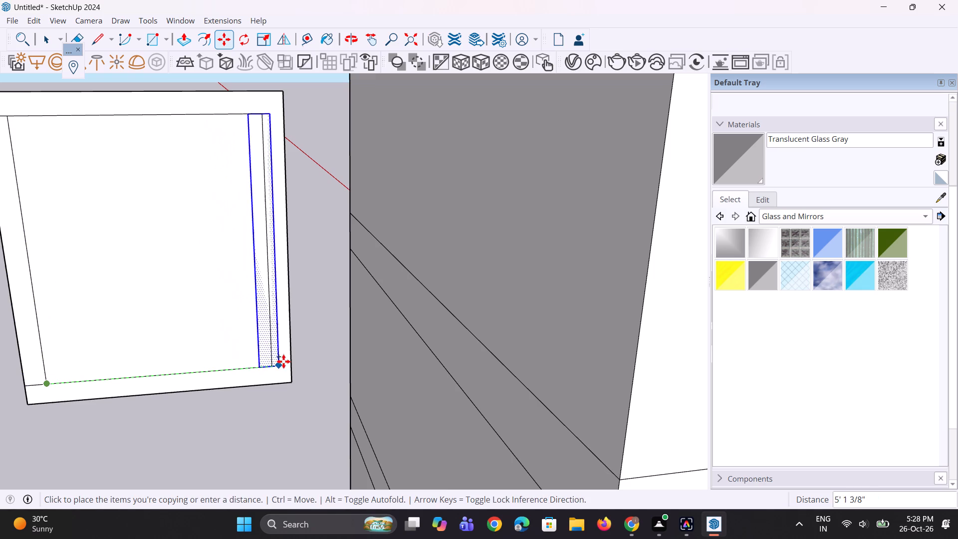
{"action": "left_click", "coordinate": [290, 361]}
{"action": "key", "text": "slash"}
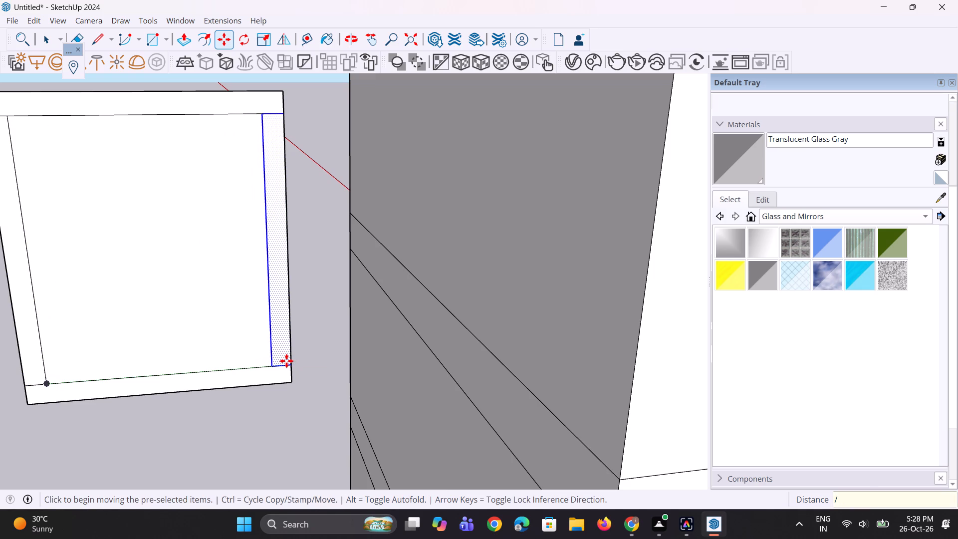
{"action": "key", "text": "2"}
{"action": "key", "text": "Return"}
{"action": "scroll", "coordinate": [277, 391], "scroll_direction": "down", "scroll_amount": 5}
{"action": "key", "text": "space"}
{"action": "middle_click_drag", "start_coordinate": [189, 375], "coordinate": [186, 354]}
{"action": "key", "text": "space"}
Erase the seam edges where the two side strips and the centre mullion meet the window frame's top rail.
{"action": "scroll", "coordinate": [167, 252], "scroll_direction": "up", "scroll_amount": 1}
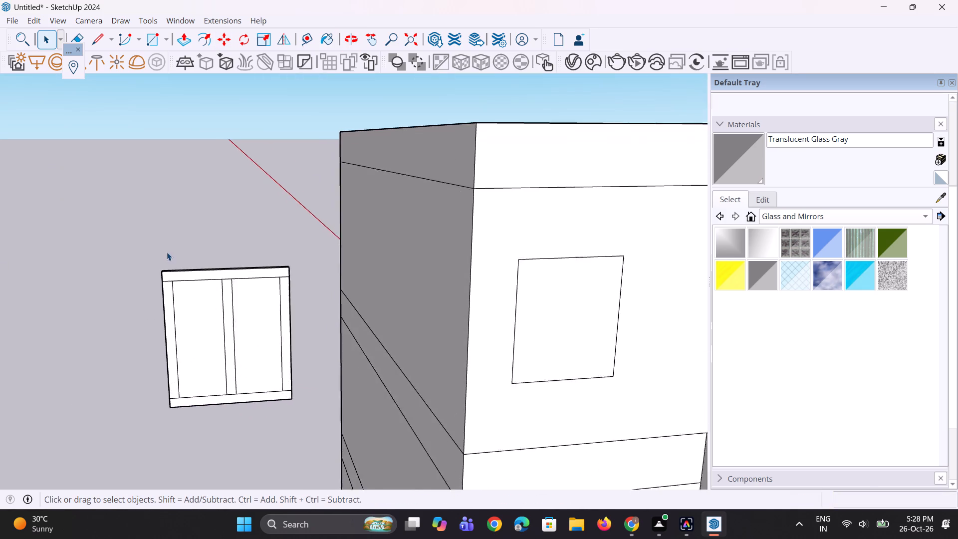
{"action": "scroll", "coordinate": [167, 252], "scroll_direction": "up", "scroll_amount": 7}
{"action": "key", "text": "e"}
{"action": "scroll", "coordinate": [128, 305], "scroll_direction": "down", "scroll_amount": 4}
{"action": "scroll", "coordinate": [157, 338], "scroll_direction": "up", "scroll_amount": 3}
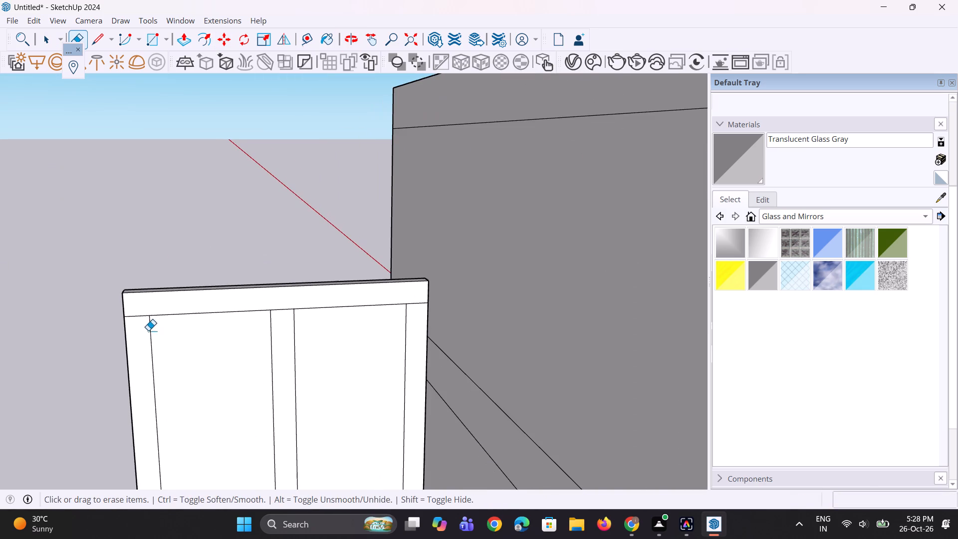
{"action": "left_click", "coordinate": [135, 316]}
{"action": "scroll", "coordinate": [246, 315], "scroll_direction": "up", "scroll_amount": 6}
{"action": "left_click_drag", "start_coordinate": [297, 300], "coordinate": [301, 318]}
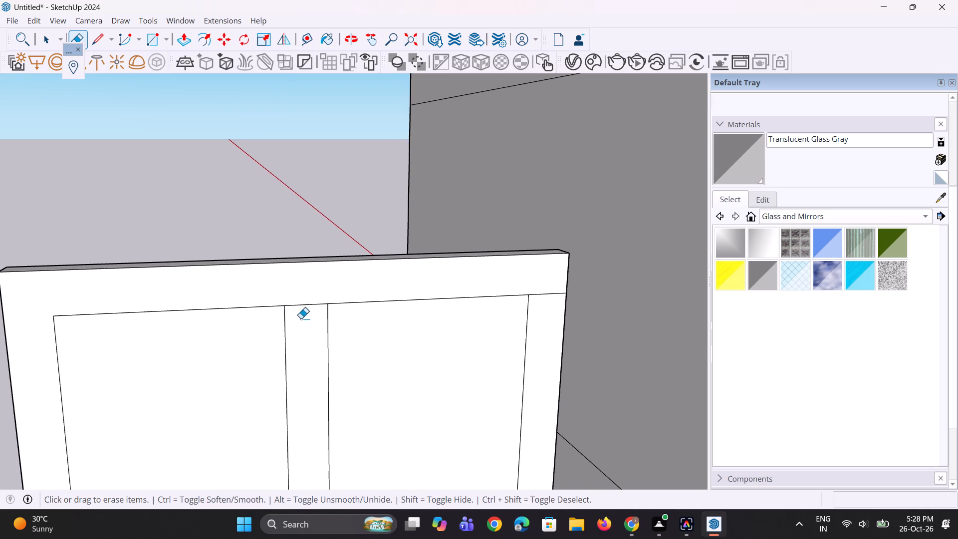
{"action": "left_click_drag", "start_coordinate": [301, 318], "coordinate": [301, 322]}
{"action": "left_click_drag", "start_coordinate": [541, 293], "coordinate": [540, 304]}
{"action": "scroll", "coordinate": [447, 261], "scroll_direction": "down", "scroll_amount": 4}
{"action": "scroll", "coordinate": [182, 225], "scroll_direction": "up", "scroll_amount": 1}
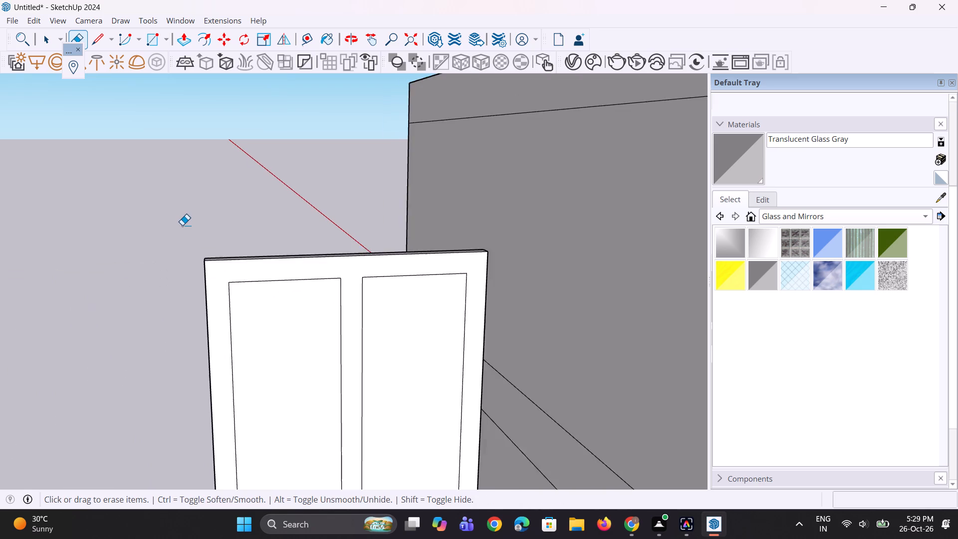
Erase the seam edges where the side strips and the centre mullion meet the window frame's bottom rail.
{"action": "scroll", "coordinate": [182, 225], "scroll_direction": "down", "scroll_amount": 4}
{"action": "scroll", "coordinate": [195, 392], "scroll_direction": "up", "scroll_amount": 3}
{"action": "scroll", "coordinate": [206, 350], "scroll_direction": "up", "scroll_amount": 7}
{"action": "left_click_drag", "start_coordinate": [204, 316], "coordinate": [205, 353]}
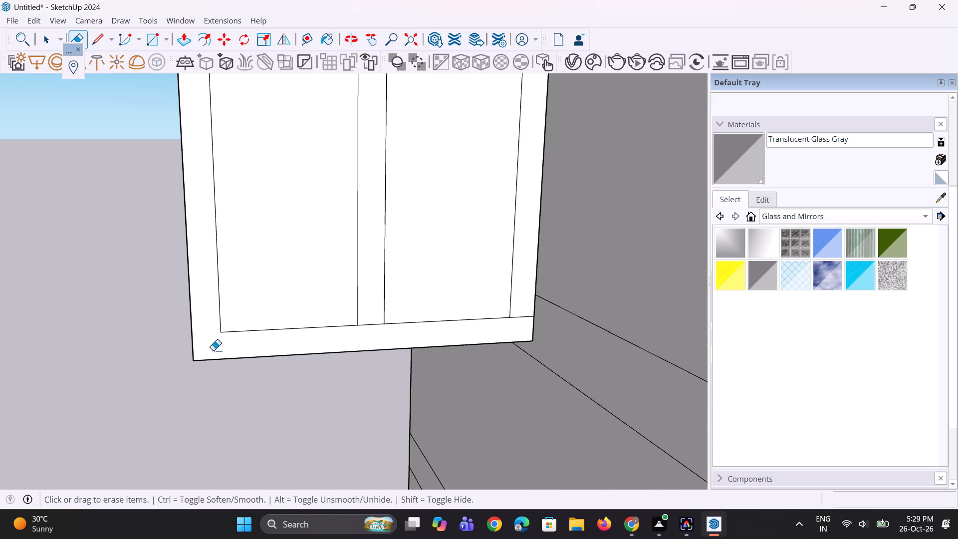
{"action": "scroll", "coordinate": [364, 318], "scroll_direction": "up", "scroll_amount": 3}
{"action": "left_click_drag", "start_coordinate": [365, 320], "coordinate": [368, 337]}
{"action": "scroll", "coordinate": [106, 383], "scroll_direction": "down", "scroll_amount": 4}
{"action": "scroll", "coordinate": [367, 355], "scroll_direction": "up", "scroll_amount": 3}
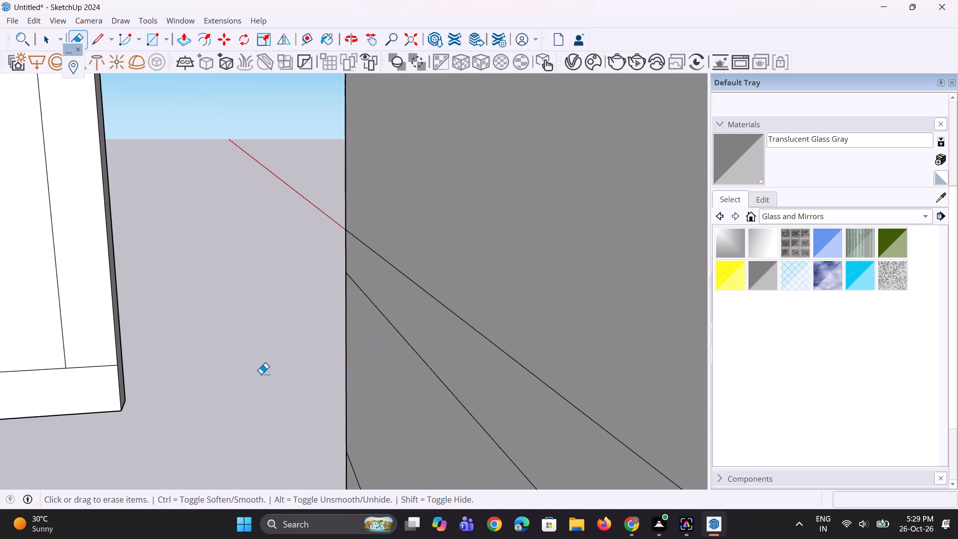
{"action": "left_click_drag", "start_coordinate": [89, 361], "coordinate": [94, 382]}
{"action": "scroll", "coordinate": [207, 382], "scroll_direction": "down", "scroll_amount": 4}
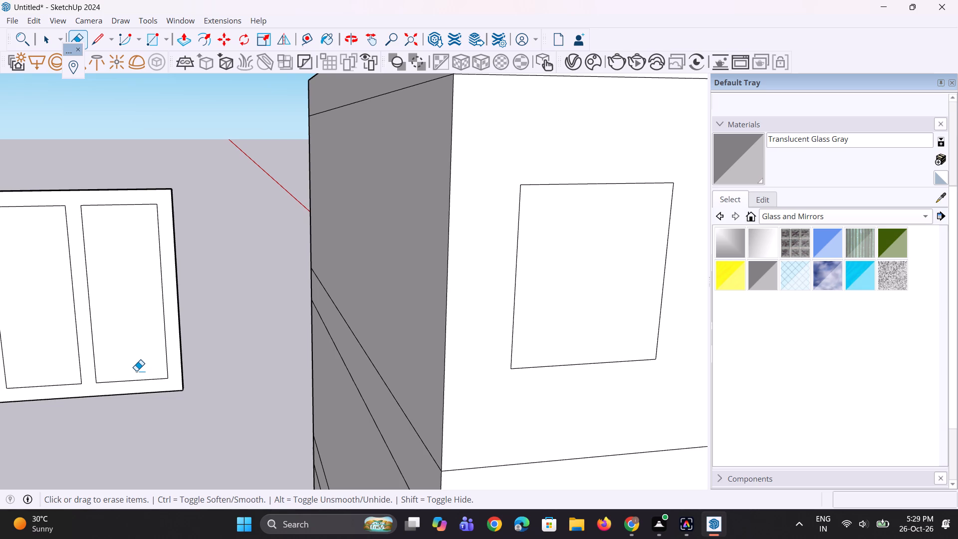
{"action": "scroll", "coordinate": [107, 106], "scroll_direction": "down", "scroll_amount": 2}
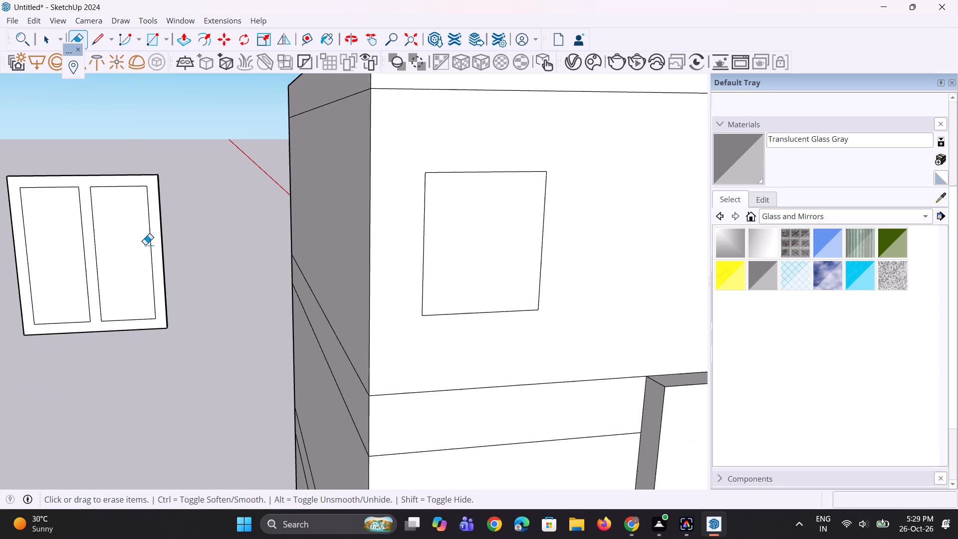
Push/Pull the window frame's face out by 3" in front of the two panes.
{"action": "scroll", "coordinate": [145, 245], "scroll_direction": "down", "scroll_amount": 2}
{"action": "middle_click_drag", "start_coordinate": [118, 312], "coordinate": [134, 318]}
{"action": "scroll", "coordinate": [137, 320], "scroll_direction": "up", "scroll_amount": 4}
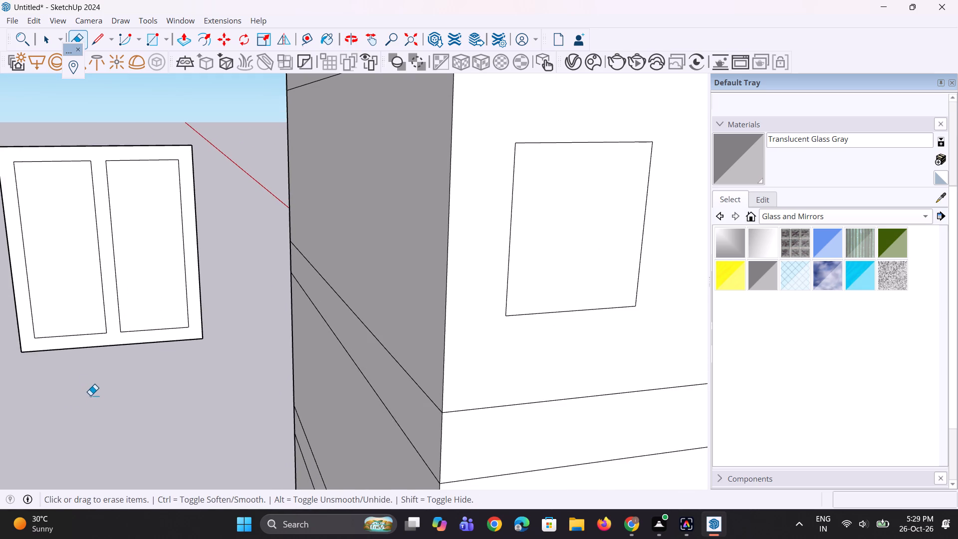
{"action": "key", "text": "p"}
{"action": "scroll", "coordinate": [86, 380], "scroll_direction": "up", "scroll_amount": 2}
{"action": "left_click", "coordinate": [83, 328]}
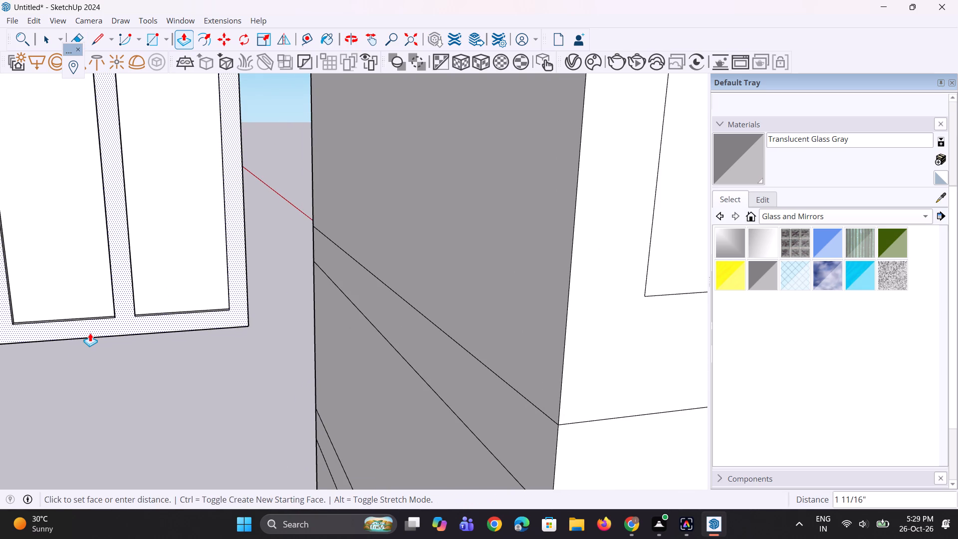
{"action": "type", "text": "3\""}
{"action": "key", "text": "Return"}
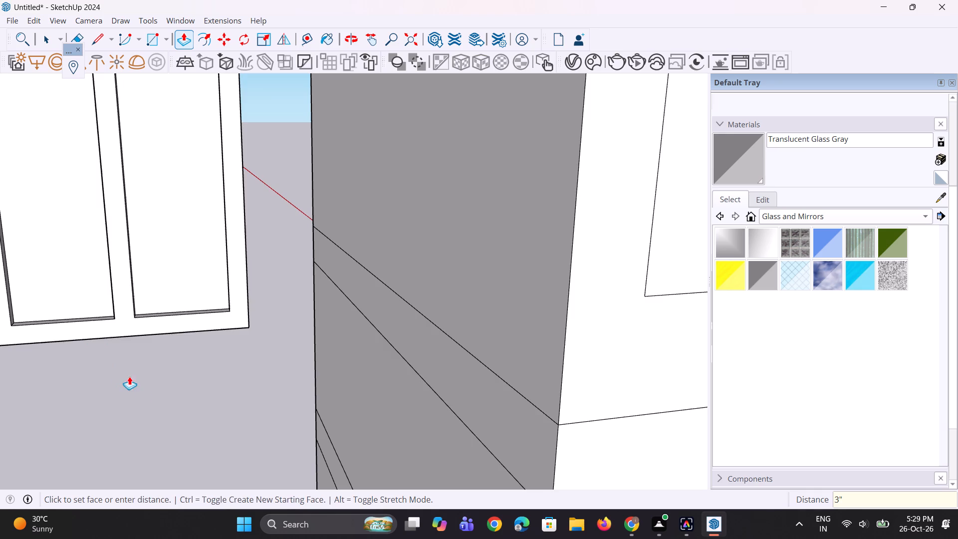
{"action": "scroll", "coordinate": [145, 391], "scroll_direction": "down", "scroll_amount": 9}
{"action": "middle_click_drag", "start_coordinate": [152, 381], "coordinate": [145, 361]}
{"action": "key", "text": "space"}
{"action": "key", "text": "space"}
{"action": "key", "text": "space"}
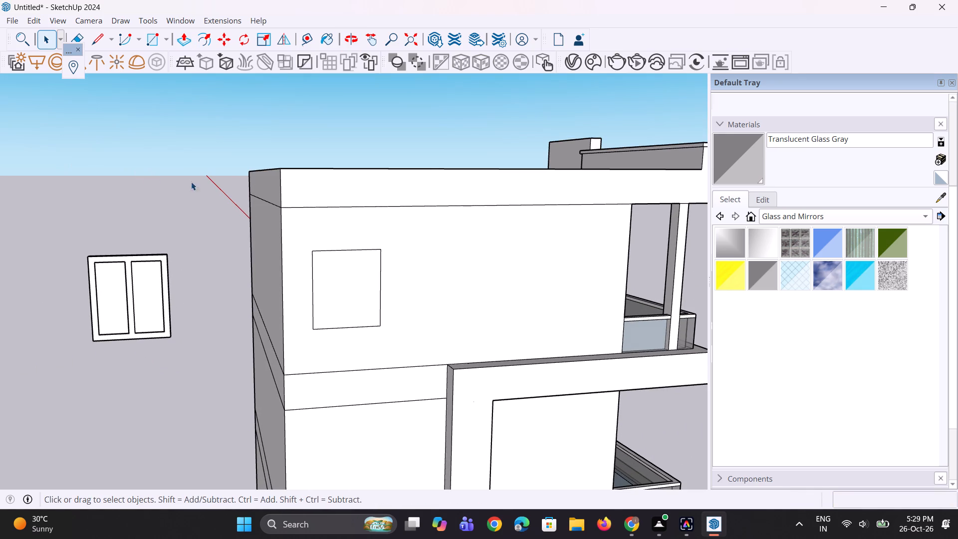
Paint both window panes and the back face of the detached window with Mirror 01.
{"action": "left_click", "coordinate": [720, 245]}
{"action": "scroll", "coordinate": [216, 295], "scroll_direction": "up", "scroll_amount": 2}
{"action": "left_click", "coordinate": [143, 313]}
{"action": "left_click", "coordinate": [101, 322]}
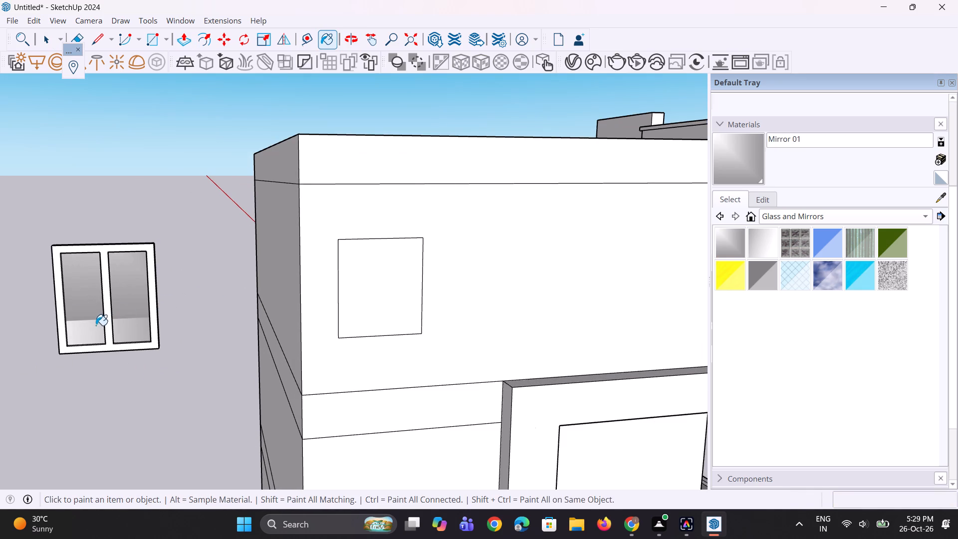
{"action": "middle_click_drag", "start_coordinate": [90, 239], "coordinate": [283, 278]}
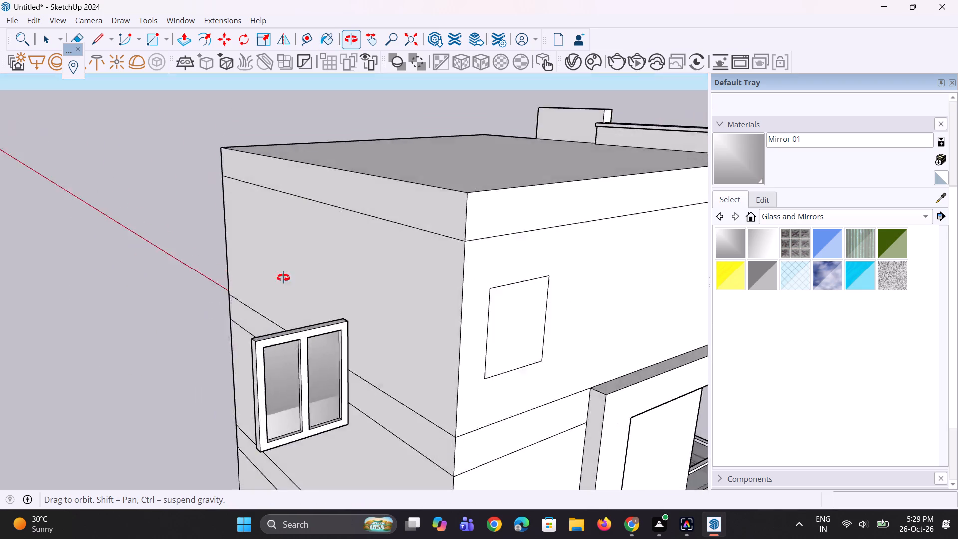
{"action": "middle_click_drag", "start_coordinate": [283, 278], "coordinate": [421, 278]}
{"action": "left_click", "coordinate": [695, 328]}
{"action": "middle_click_drag", "start_coordinate": [607, 361], "coordinate": [435, 324]}
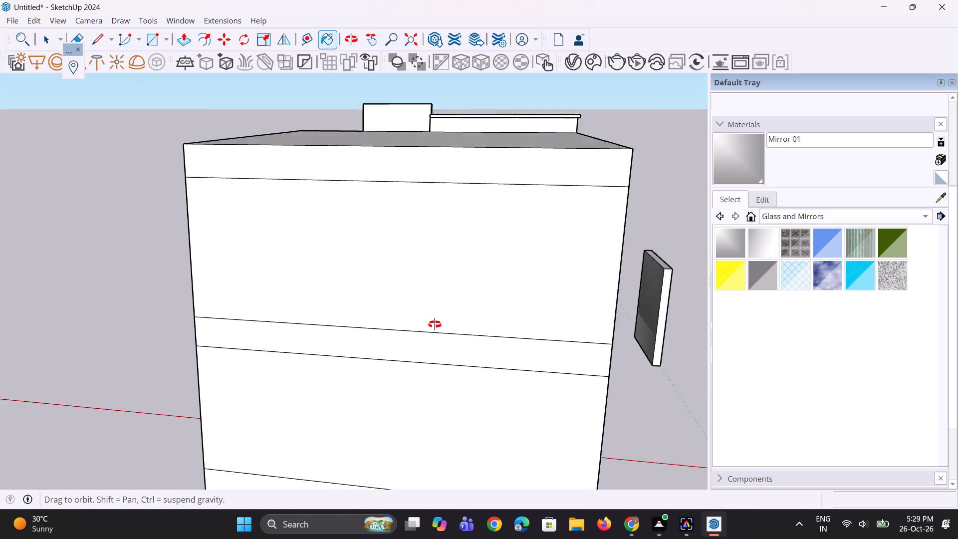
{"action": "middle_click_drag", "start_coordinate": [435, 324], "coordinate": [268, 311]}
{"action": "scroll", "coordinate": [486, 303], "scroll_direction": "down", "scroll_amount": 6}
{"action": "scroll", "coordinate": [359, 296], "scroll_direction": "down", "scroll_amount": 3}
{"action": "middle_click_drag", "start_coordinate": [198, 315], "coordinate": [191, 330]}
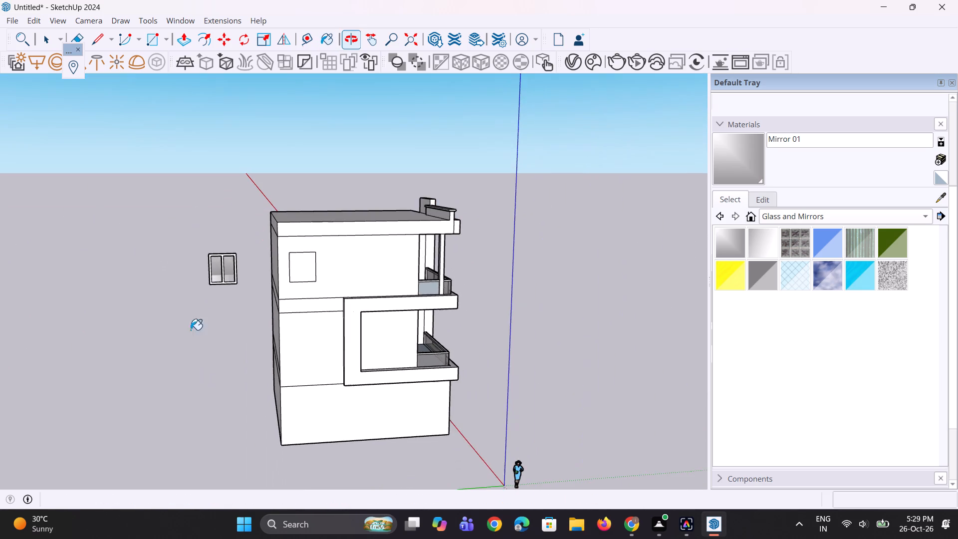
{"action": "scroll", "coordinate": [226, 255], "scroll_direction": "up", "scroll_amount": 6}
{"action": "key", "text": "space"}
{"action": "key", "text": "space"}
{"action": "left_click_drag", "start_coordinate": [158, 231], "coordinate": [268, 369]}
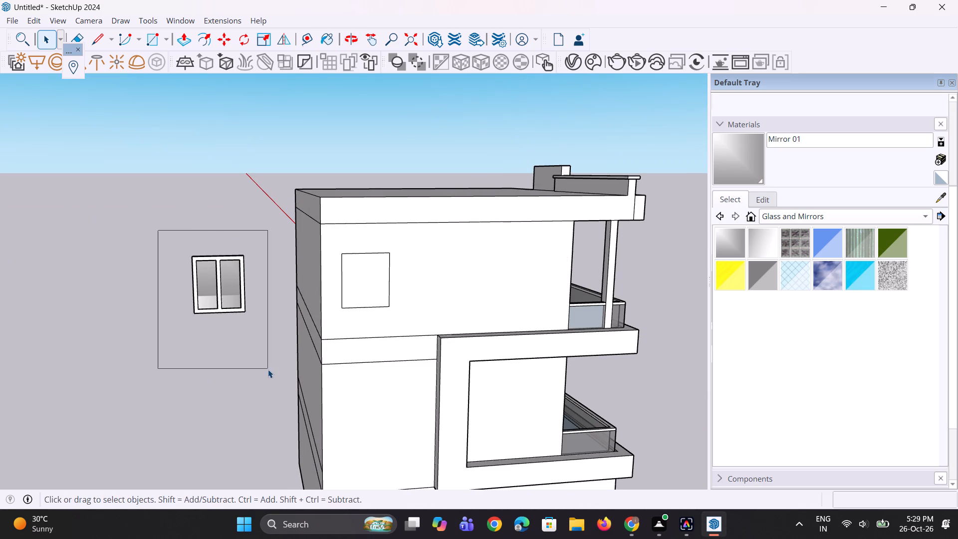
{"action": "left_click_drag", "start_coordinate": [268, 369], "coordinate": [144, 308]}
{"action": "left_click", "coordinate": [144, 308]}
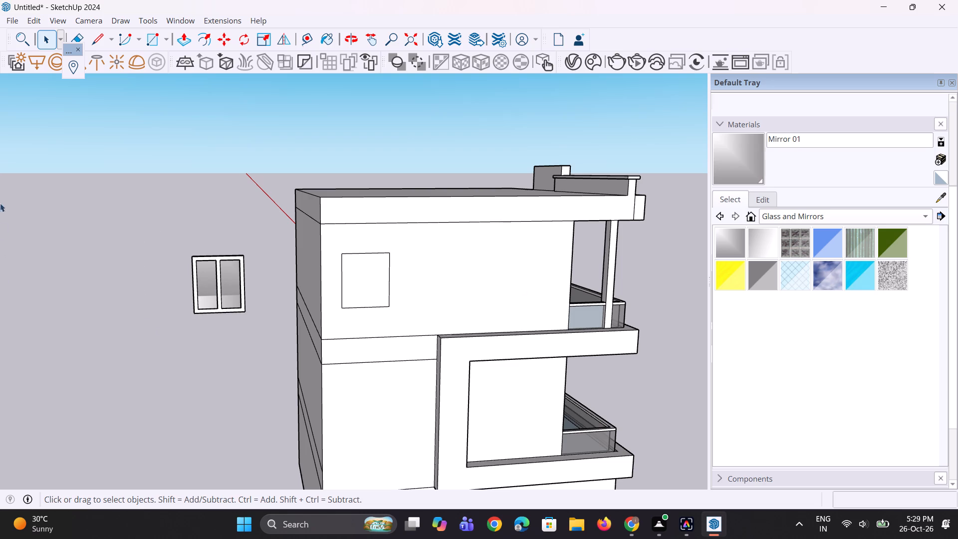
Paint the front face of the detached window's frame with Color M07 from the Colors collection.
{"action": "left_click", "coordinate": [796, 220]}
{"action": "left_click", "coordinate": [787, 189]}
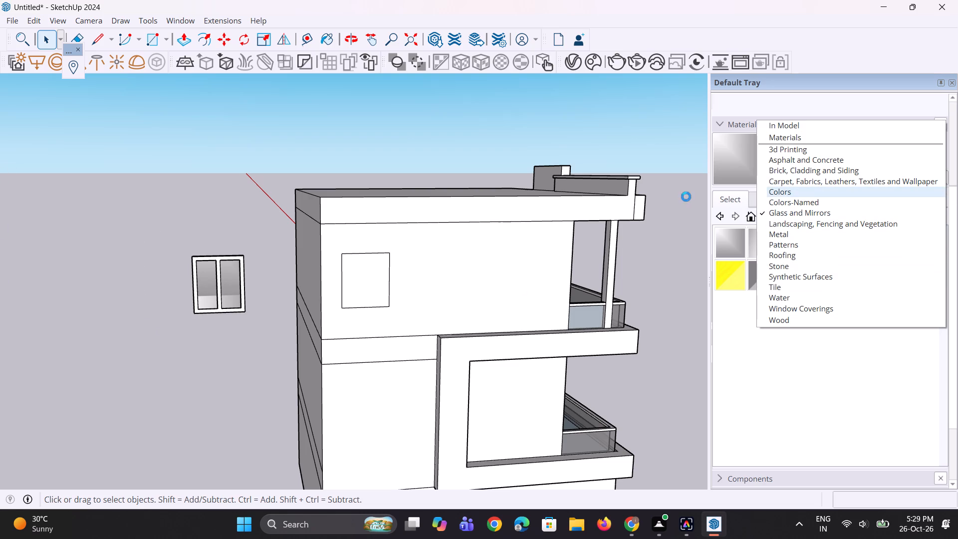
{"action": "scroll", "coordinate": [760, 364], "scroll_direction": "down", "scroll_amount": 15}
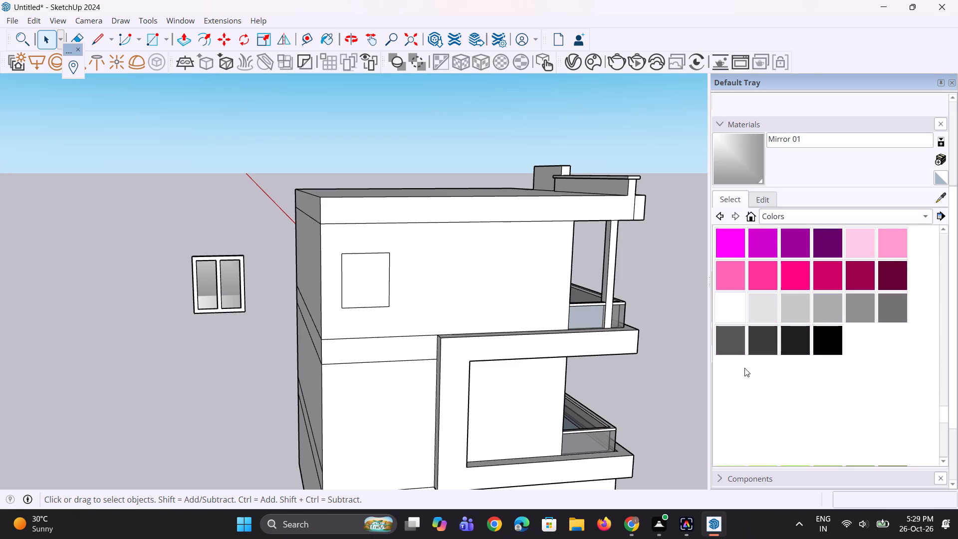
{"action": "left_click_drag", "start_coordinate": [754, 352], "coordinate": [749, 353]}
{"action": "scroll", "coordinate": [140, 290], "scroll_direction": "up", "scroll_amount": 3}
{"action": "scroll", "coordinate": [234, 257], "scroll_direction": "up", "scroll_amount": 4}
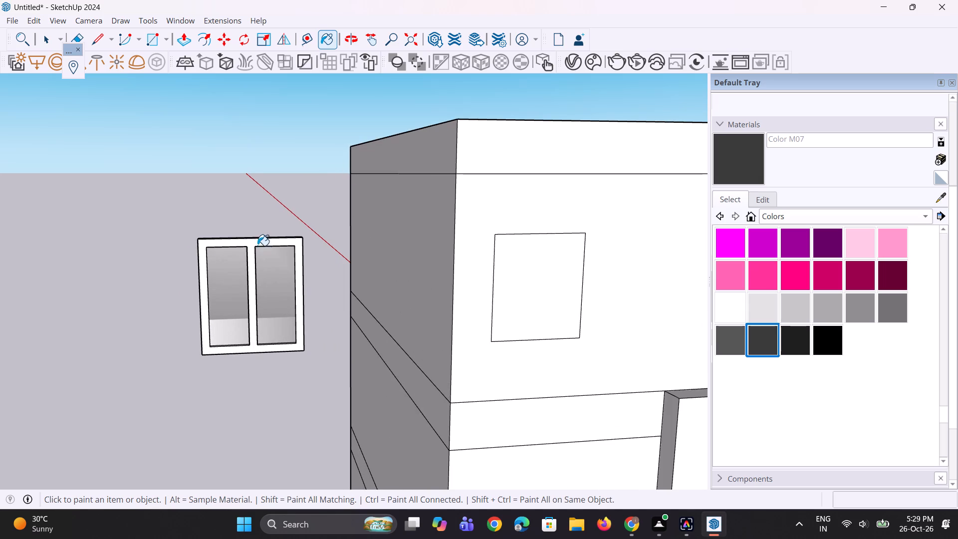
{"action": "left_click", "coordinate": [255, 243]}
Paint an inner side face and the top inner faces of both window openings with Color M07.
{"action": "middle_click_drag", "start_coordinate": [279, 316], "coordinate": [297, 280]}
{"action": "scroll", "coordinate": [297, 280], "scroll_direction": "up", "scroll_amount": 10}
{"action": "middle_click_drag", "start_coordinate": [319, 272], "coordinate": [358, 302]}
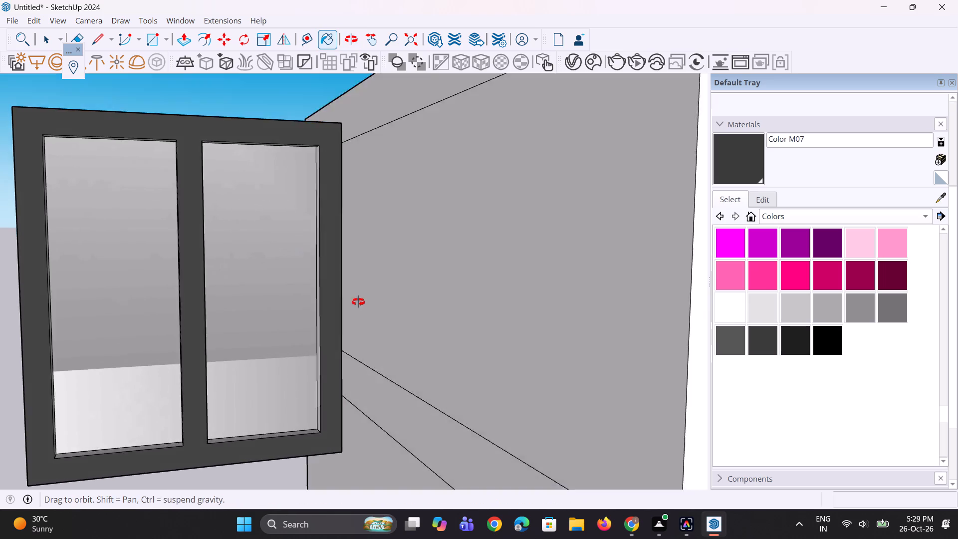
{"action": "scroll", "coordinate": [358, 302], "scroll_direction": "up", "scroll_amount": 1}
{"action": "middle_click_drag", "start_coordinate": [358, 302], "coordinate": [362, 308]}
{"action": "scroll", "coordinate": [302, 324], "scroll_direction": "up", "scroll_amount": 3}
{"action": "left_click", "coordinate": [301, 325]}
{"action": "scroll", "coordinate": [278, 282], "scroll_direction": "down", "scroll_amount": 11}
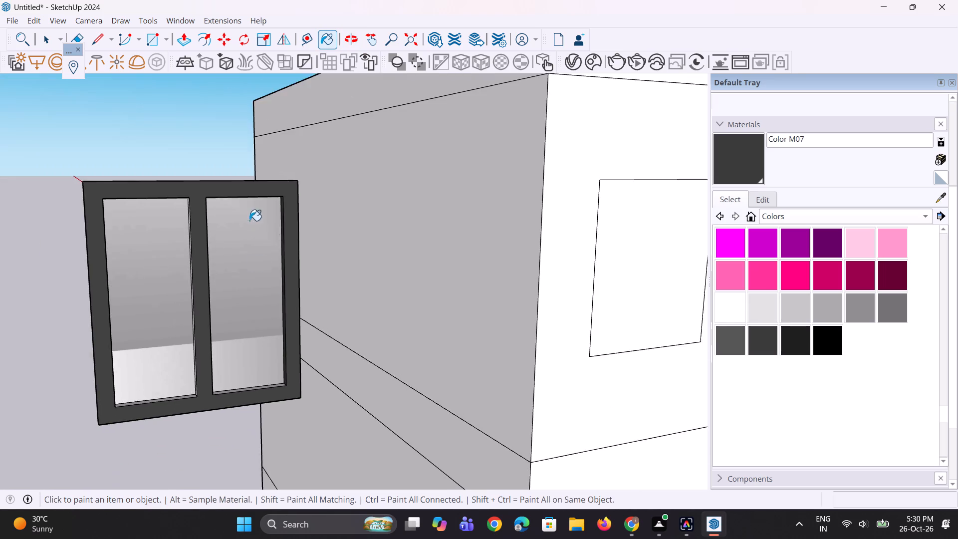
{"action": "middle_click_drag", "start_coordinate": [245, 209], "coordinate": [222, 112]}
{"action": "scroll", "coordinate": [212, 192], "scroll_direction": "up", "scroll_amount": 7}
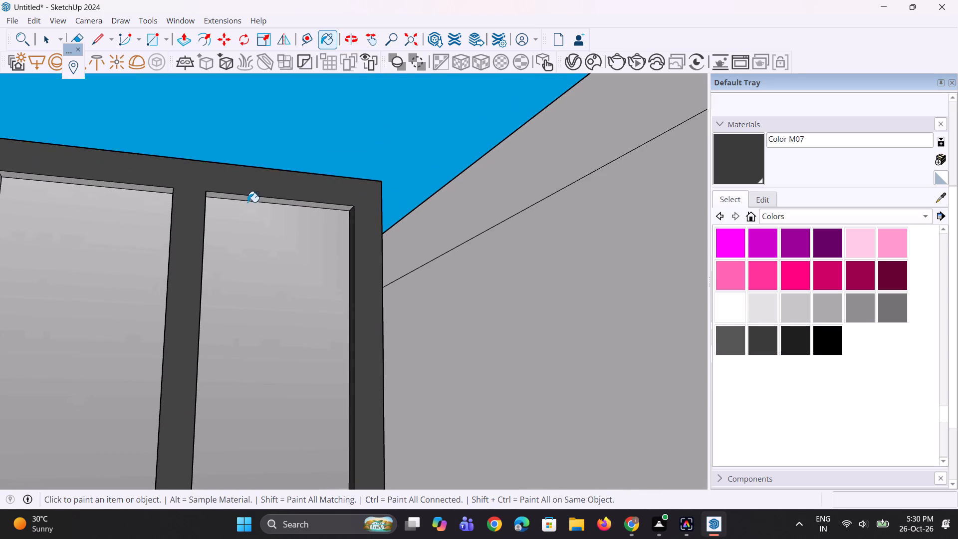
{"action": "left_click", "coordinate": [249, 200]}
{"action": "left_click", "coordinate": [166, 190]}
{"action": "scroll", "coordinate": [203, 180], "scroll_direction": "down", "scroll_amount": 3}
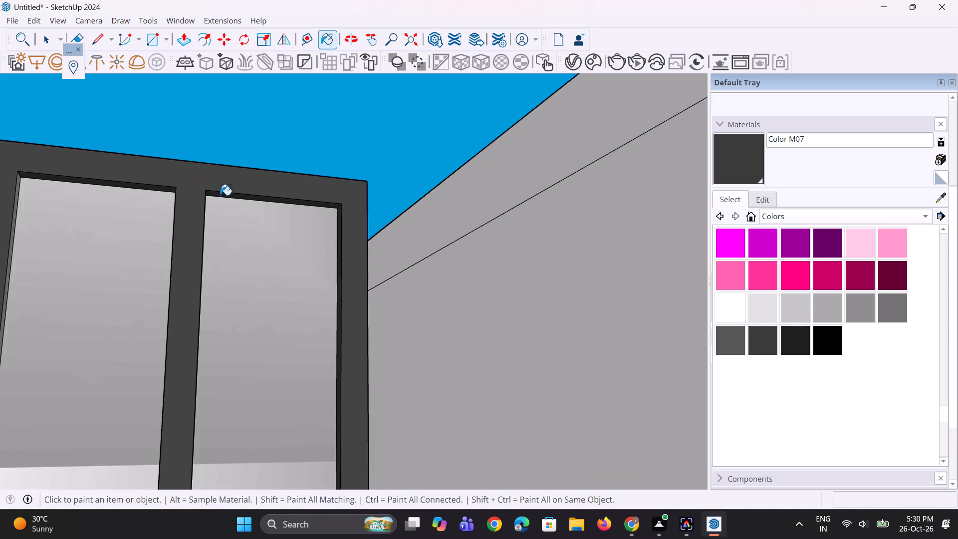
Paint the outer jamb's inner face and the mullion's side face in the other opening with Color M07.
{"action": "scroll", "coordinate": [220, 195], "scroll_direction": "down", "scroll_amount": 3}
{"action": "middle_click_drag", "start_coordinate": [141, 255], "coordinate": [53, 244]}
{"action": "scroll", "coordinate": [141, 255], "scroll_direction": "up", "scroll_amount": 1}
{"action": "scroll", "coordinate": [109, 296], "scroll_direction": "up", "scroll_amount": 6}
{"action": "left_click", "coordinate": [119, 316]}
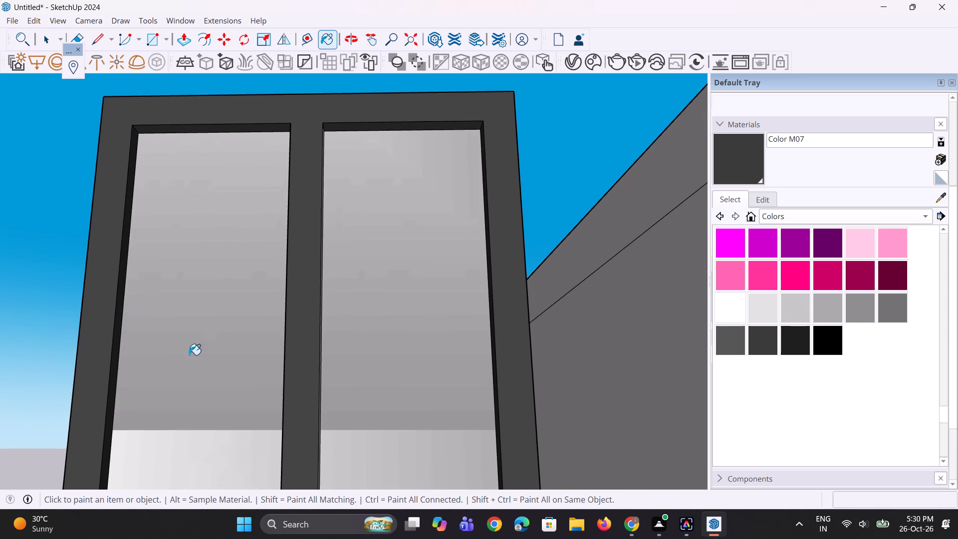
{"action": "middle_click_drag", "start_coordinate": [270, 384], "coordinate": [420, 381]}
{"action": "left_click", "coordinate": [321, 361]}
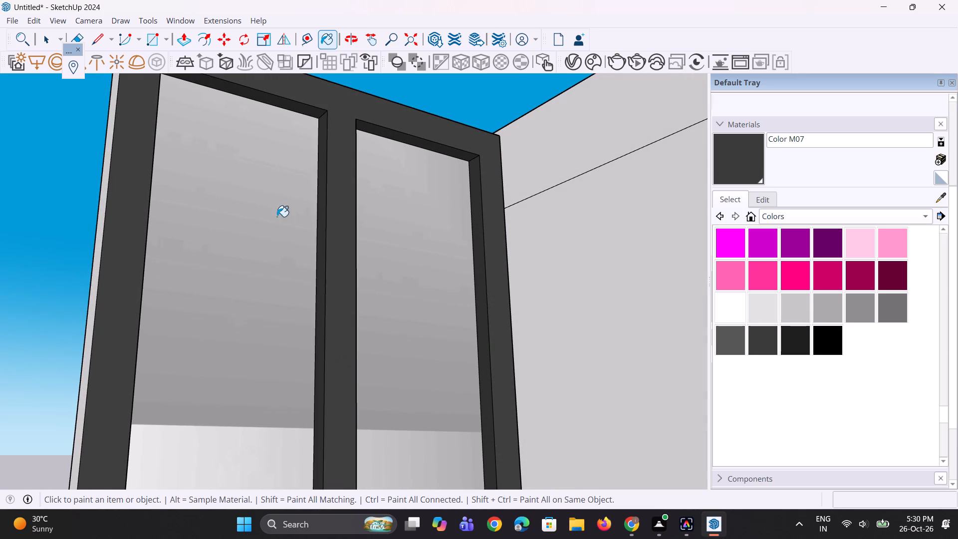
Paint the bottom inner faces of both window openings with Color M07.
{"action": "scroll", "coordinate": [274, 211], "scroll_direction": "down", "scroll_amount": 10}
{"action": "middle_click_drag", "start_coordinate": [285, 323], "coordinate": [210, 492]}
{"action": "scroll", "coordinate": [239, 386], "scroll_direction": "up", "scroll_amount": 4}
{"action": "scroll", "coordinate": [299, 301], "scroll_direction": "up", "scroll_amount": 3}
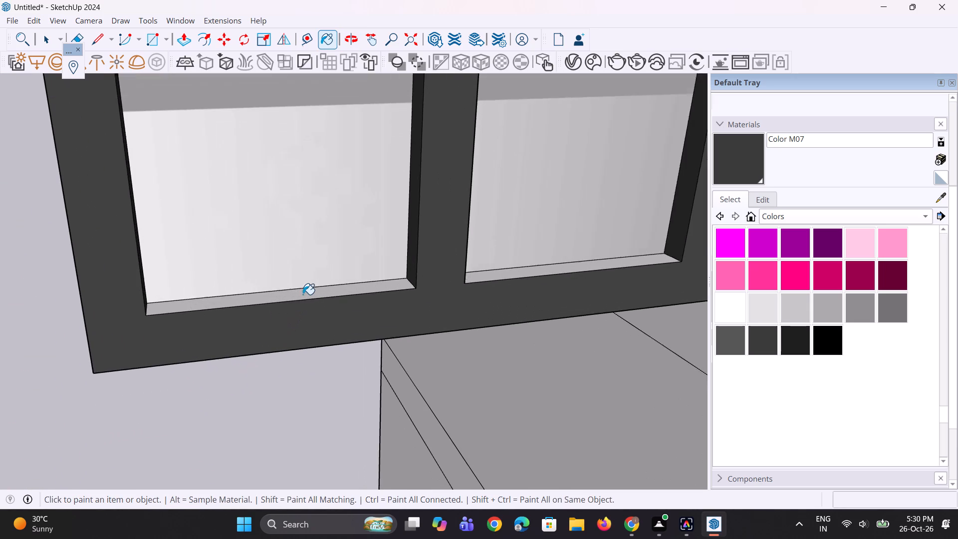
{"action": "left_click_drag", "start_coordinate": [303, 294], "coordinate": [322, 294]}
{"action": "left_click", "coordinate": [490, 276]}
Paint the outer side face of the detached window's frame with Color M07.
{"action": "scroll", "coordinate": [405, 322], "scroll_direction": "down", "scroll_amount": 5}
{"action": "middle_click_drag", "start_coordinate": [281, 331], "coordinate": [382, 316]}
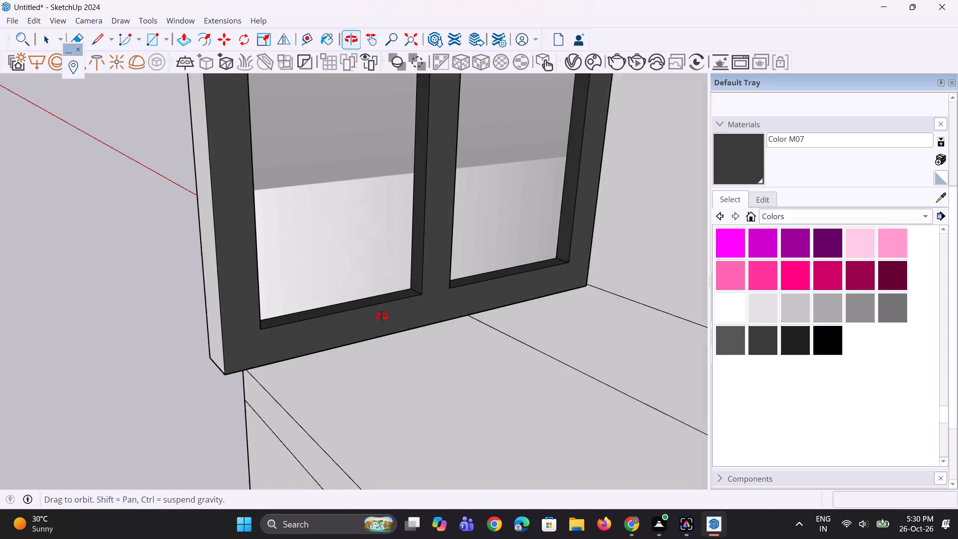
{"action": "middle_click_drag", "start_coordinate": [382, 316], "coordinate": [385, 314]}
{"action": "left_click", "coordinate": [234, 340]}
{"action": "middle_click_drag", "start_coordinate": [271, 388], "coordinate": [283, 393]}
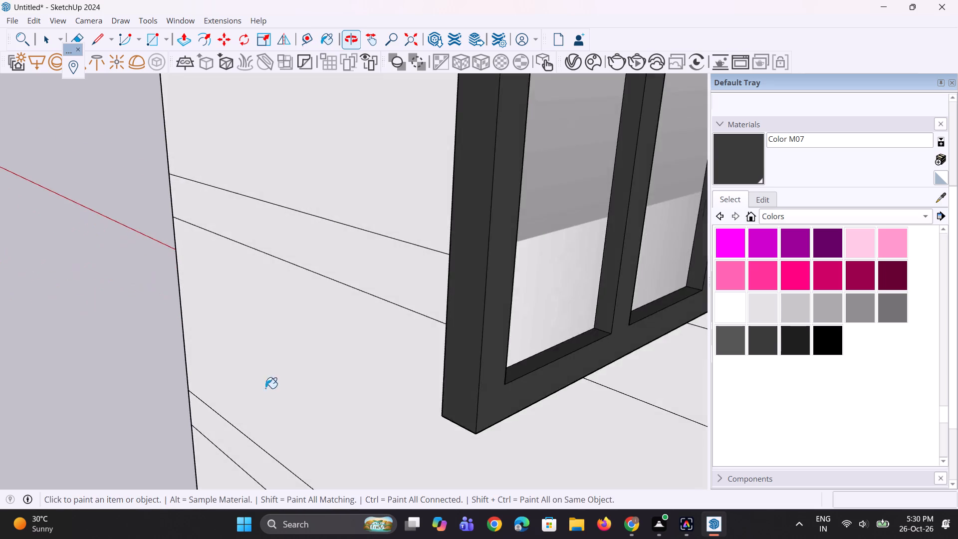
Paint the outer top and bottom faces of the detached window's frame with Color M07.
{"action": "scroll", "coordinate": [239, 385], "scroll_direction": "down", "scroll_amount": 11}
{"action": "middle_click_drag", "start_coordinate": [308, 371], "coordinate": [220, 382]}
{"action": "scroll", "coordinate": [216, 373], "scroll_direction": "down", "scroll_amount": 1}
{"action": "scroll", "coordinate": [191, 314], "scroll_direction": "up", "scroll_amount": 4}
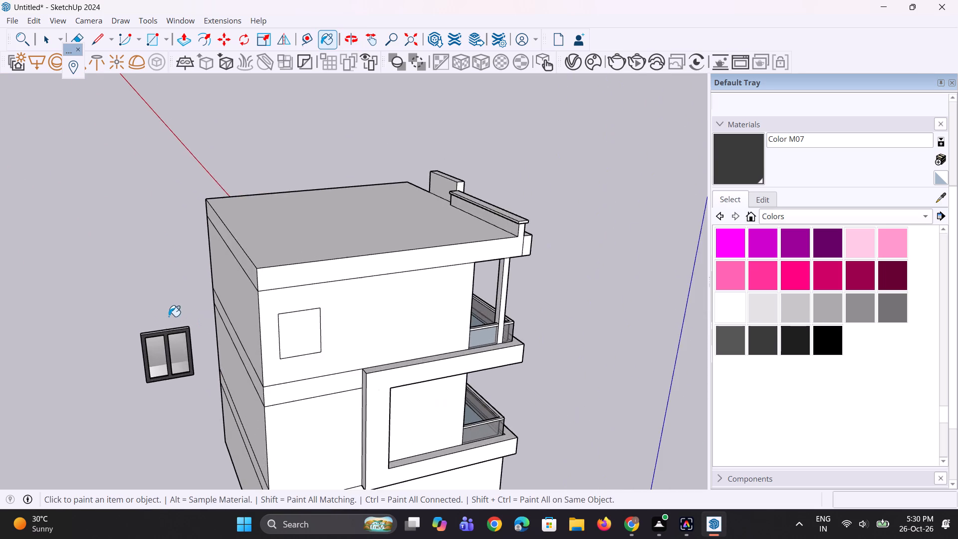
{"action": "scroll", "coordinate": [169, 316], "scroll_direction": "up", "scroll_amount": 9}
{"action": "left_click", "coordinate": [173, 346]}
{"action": "scroll", "coordinate": [192, 285], "scroll_direction": "down", "scroll_amount": 6}
{"action": "middle_click_drag", "start_coordinate": [179, 375], "coordinate": [184, 243]}
{"action": "scroll", "coordinate": [179, 372], "scroll_direction": "up", "scroll_amount": 1}
{"action": "scroll", "coordinate": [192, 169], "scroll_direction": "up", "scroll_amount": 6}
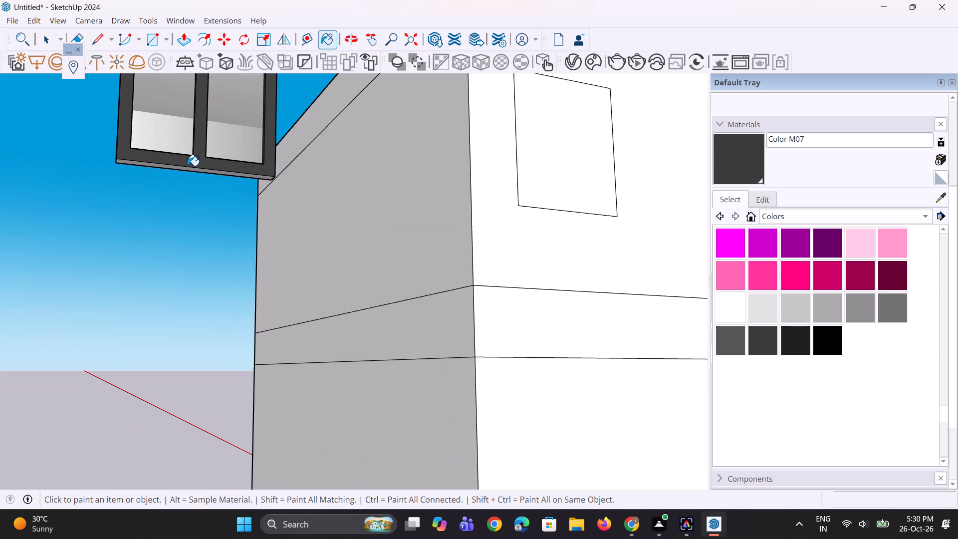
{"action": "scroll", "coordinate": [188, 166], "scroll_direction": "up", "scroll_amount": 2}
{"action": "left_click", "coordinate": [191, 171]}
{"action": "scroll", "coordinate": [204, 300], "scroll_direction": "down", "scroll_amount": 5}
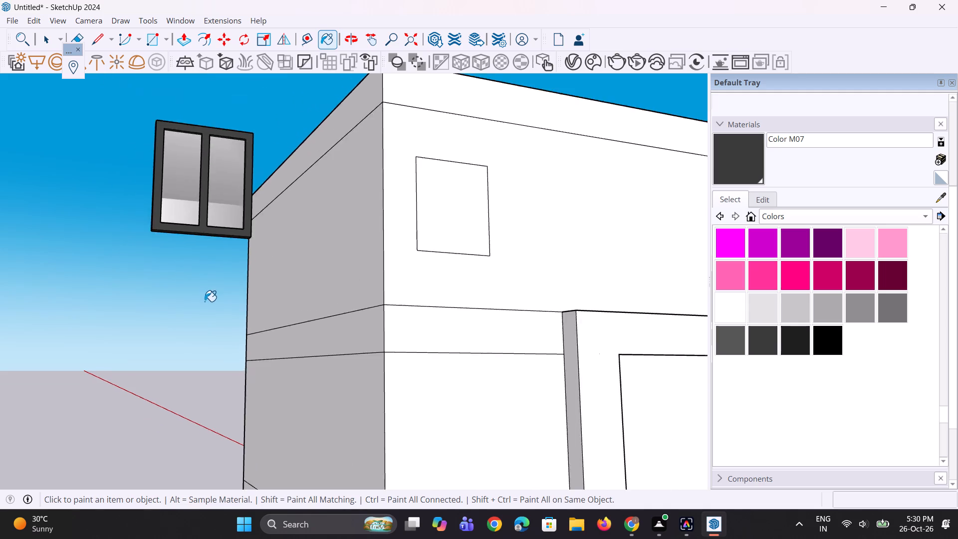
Select the whole detached window, including its frame and panes, and make it a group.
{"action": "middle_click_drag", "start_coordinate": [201, 306], "coordinate": [146, 368]}
{"action": "key", "text": "space"}
{"action": "key", "text": "space"}
{"action": "scroll", "coordinate": [307, 281], "scroll_direction": "down", "scroll_amount": 3}
{"action": "left_click_drag", "start_coordinate": [77, 251], "coordinate": [103, 297]}
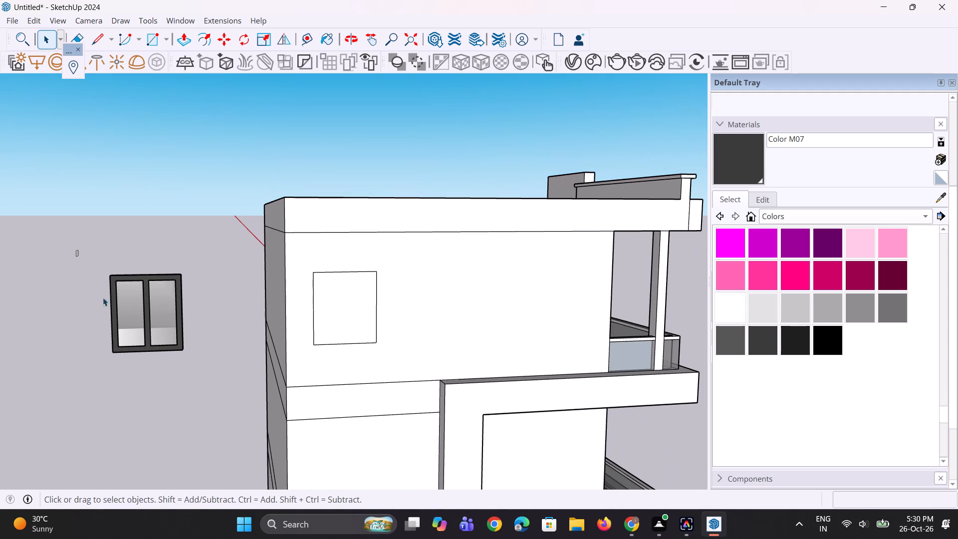
{"action": "left_click_drag", "start_coordinate": [103, 297], "coordinate": [198, 363]}
{"action": "right_click", "coordinate": [150, 321]}
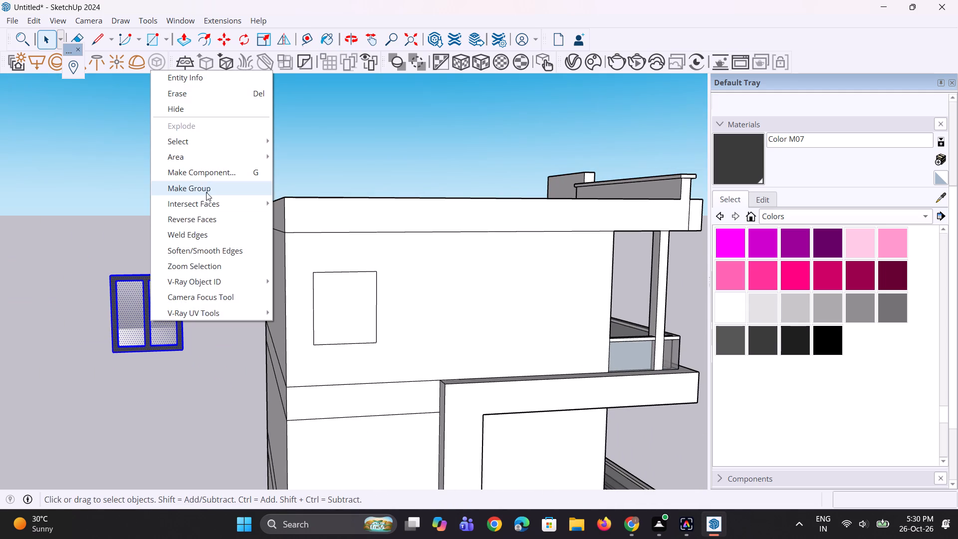
{"action": "left_click", "coordinate": [206, 192]}
Push/Pull the window rectangle on the top-storey side wall inward to form a recess.
{"action": "key", "text": "p"}
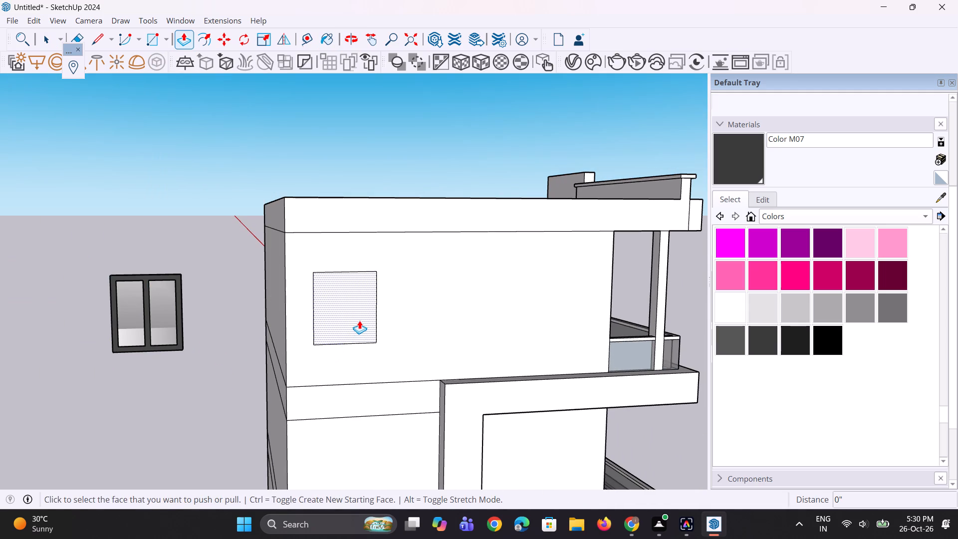
{"action": "left_click", "coordinate": [359, 320]}
{"action": "left_click", "coordinate": [355, 309]}
Move the window group by its lower corner onto the matching corner of the recess in the top-storey side wall.
{"action": "key", "text": "space"}
{"action": "key", "text": "space"}
{"action": "left_click", "coordinate": [177, 351]}
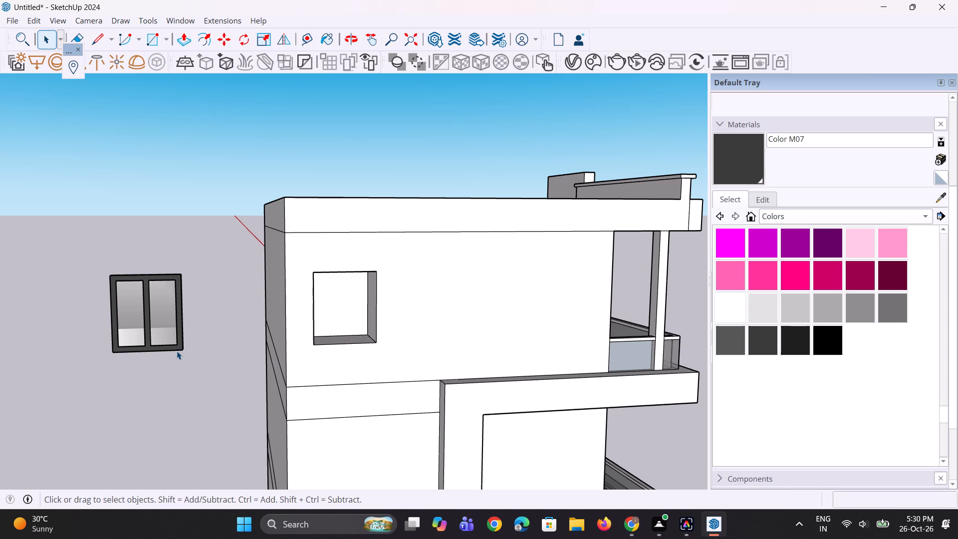
{"action": "scroll", "coordinate": [177, 351], "scroll_direction": "up", "scroll_amount": 1}
{"action": "key", "text": "m"}
{"action": "left_click", "coordinate": [183, 348]}
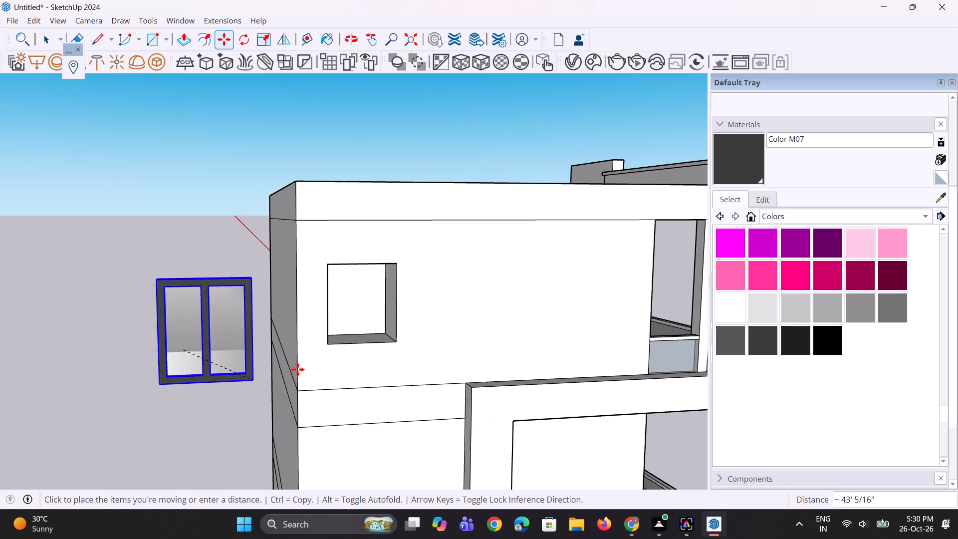
{"action": "scroll", "coordinate": [400, 332], "scroll_direction": "up", "scroll_amount": 1}
{"action": "middle_click_drag", "start_coordinate": [384, 354], "coordinate": [356, 408]}
{"action": "scroll", "coordinate": [348, 393], "scroll_direction": "up", "scroll_amount": 2}
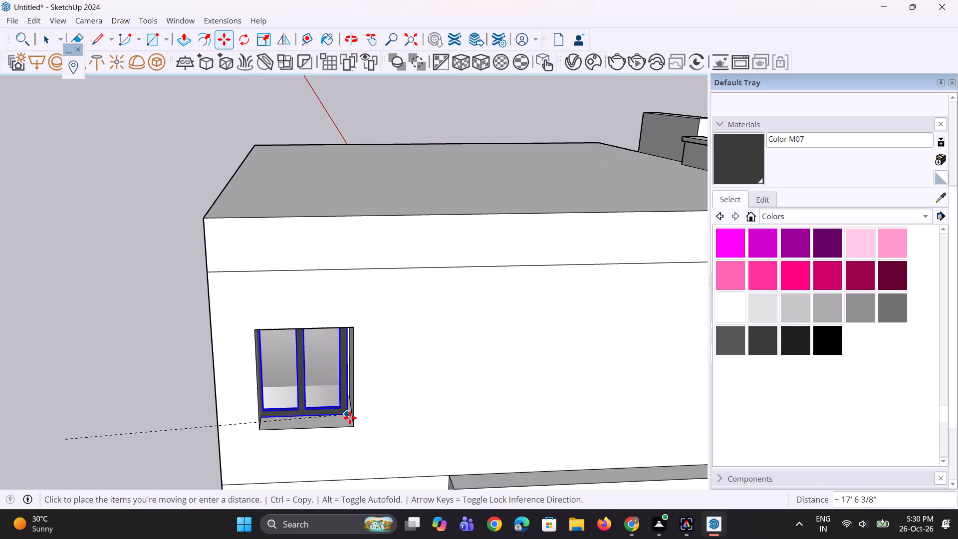
{"action": "left_click", "coordinate": [352, 421]}
Move the window group about 7 3/8" back into the wall recess along the green axis.
{"action": "scroll", "coordinate": [315, 445], "scroll_direction": "up", "scroll_amount": 3}
{"action": "scroll", "coordinate": [363, 434], "scroll_direction": "up", "scroll_amount": 3}
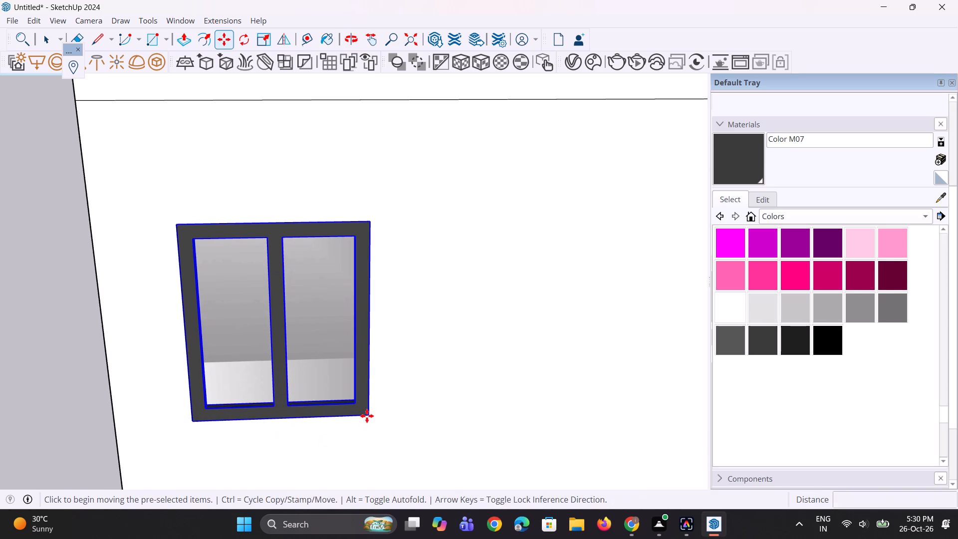
{"action": "left_click", "coordinate": [367, 416]}
{"action": "scroll", "coordinate": [355, 411], "scroll_direction": "up", "scroll_amount": 2}
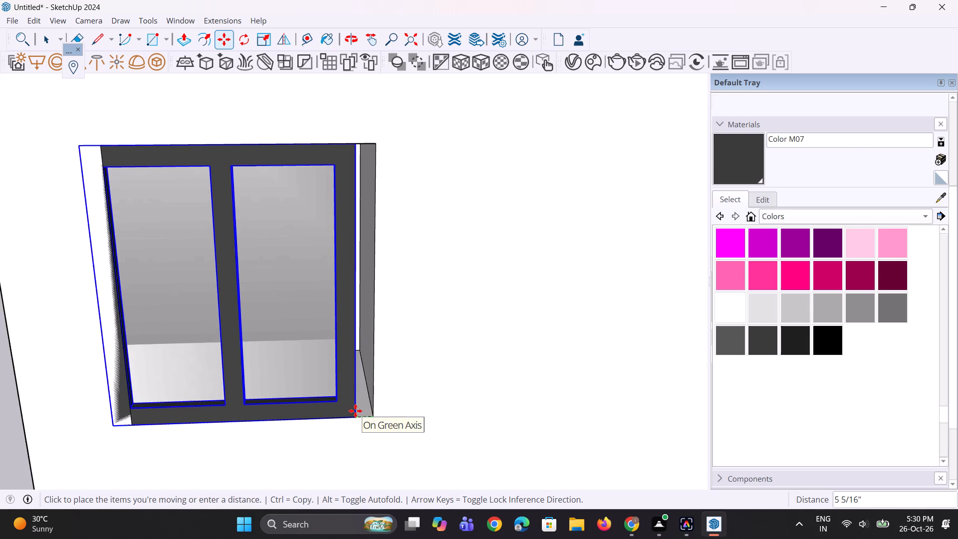
{"action": "scroll", "coordinate": [355, 411], "scroll_direction": "up", "scroll_amount": 3}
{"action": "left_click", "coordinate": [369, 405]}
{"action": "middle_click_drag", "start_coordinate": [351, 439], "coordinate": [351, 411]}
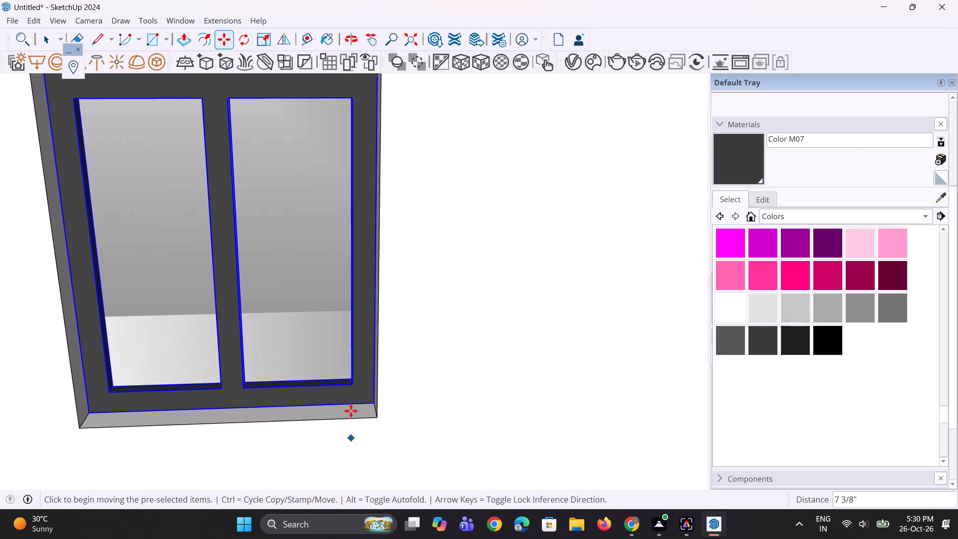
{"action": "middle_click_drag", "start_coordinate": [351, 411], "coordinate": [363, 369]}
{"action": "scroll", "coordinate": [351, 428], "scroll_direction": "down", "scroll_amount": 4}
{"action": "middle_click_drag", "start_coordinate": [325, 393], "coordinate": [334, 355]}
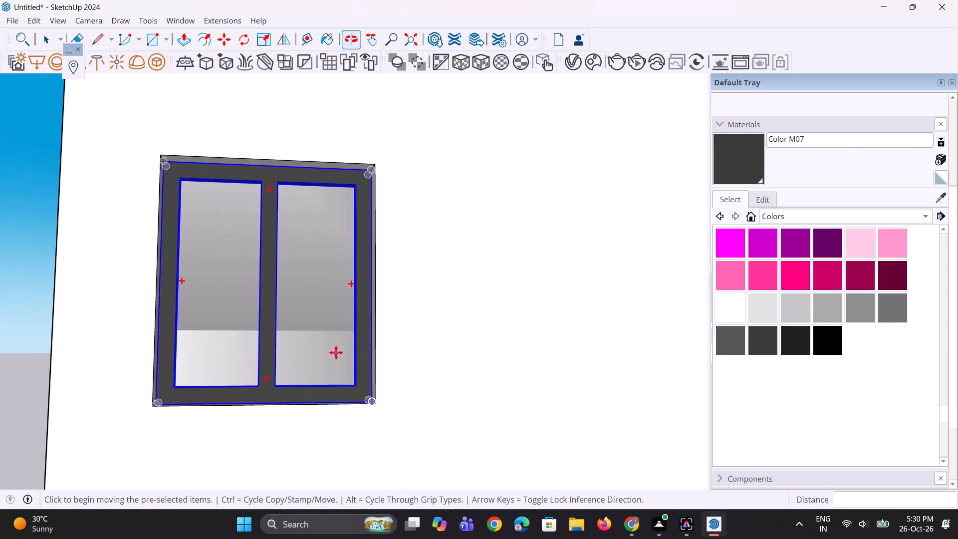
{"action": "scroll", "coordinate": [348, 445], "scroll_direction": "down", "scroll_amount": 5}
{"action": "key", "text": "space"}
{"action": "key", "text": "space"}
{"action": "left_click", "coordinate": [70, 381]}
Examine the fitted top-storey window and the storeys below it on the side wall.
{"action": "scroll", "coordinate": [262, 329], "scroll_direction": "down", "scroll_amount": 5}
{"action": "middle_click_drag", "start_coordinate": [273, 348], "coordinate": [262, 442]}
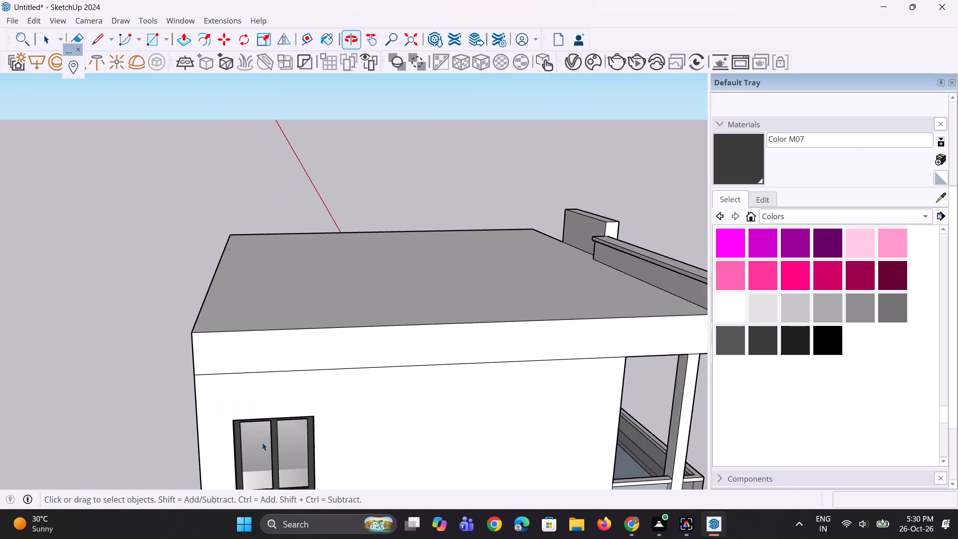
{"action": "scroll", "coordinate": [272, 460], "scroll_direction": "up", "scroll_amount": 2}
{"action": "scroll", "coordinate": [334, 330], "scroll_direction": "down", "scroll_amount": 9}
{"action": "scroll", "coordinate": [309, 401], "scroll_direction": "up", "scroll_amount": 7}
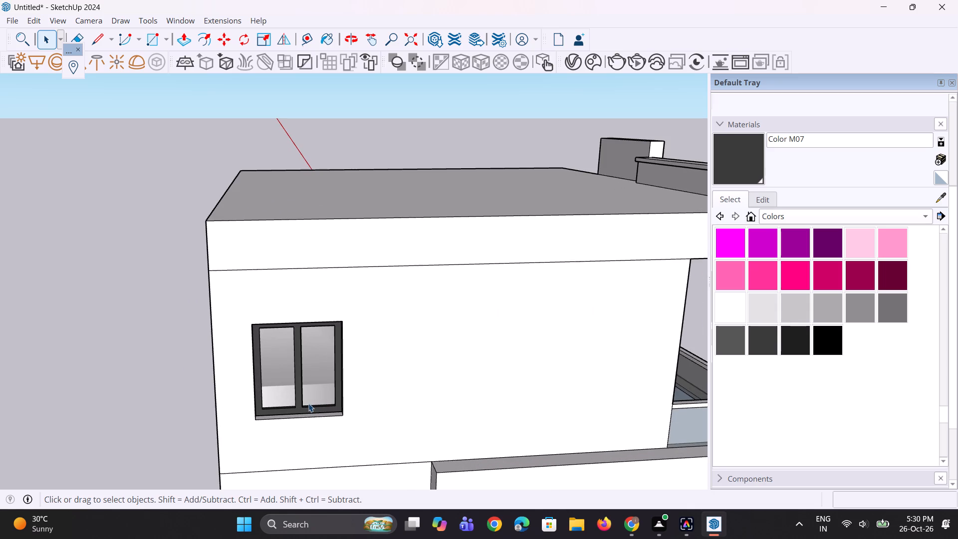
{"action": "scroll", "coordinate": [308, 403], "scroll_direction": "up", "scroll_amount": 2}
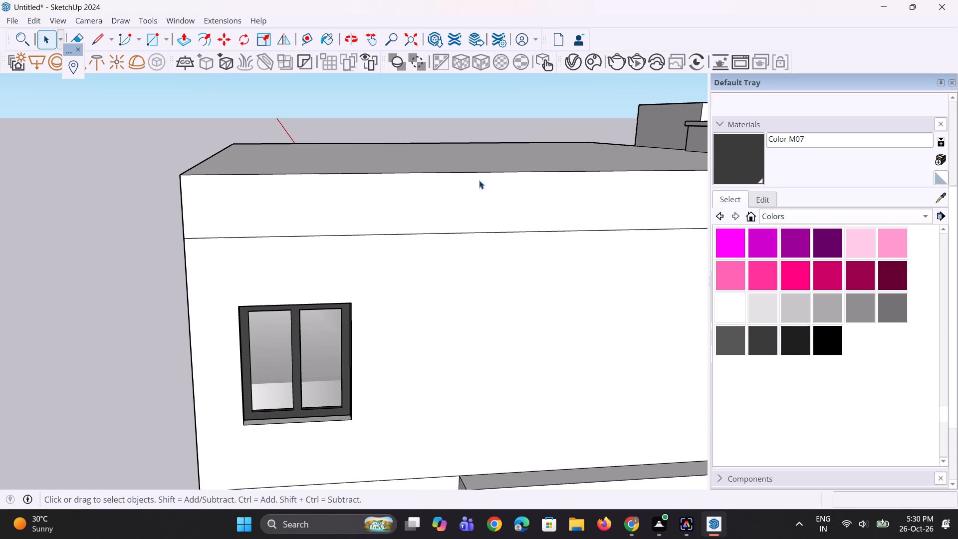
{"action": "scroll", "coordinate": [379, 273], "scroll_direction": "down", "scroll_amount": 9}
{"action": "scroll", "coordinate": [290, 221], "scroll_direction": "down", "scroll_amount": 2}
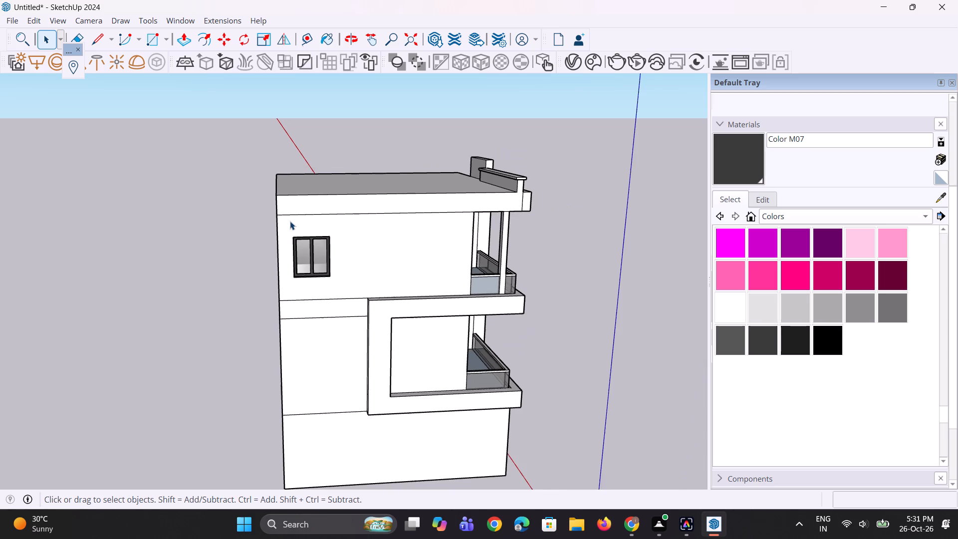
{"action": "middle_click_drag", "start_coordinate": [274, 294], "coordinate": [281, 267]}
{"action": "scroll", "coordinate": [266, 388], "scroll_direction": "up", "scroll_amount": 3}
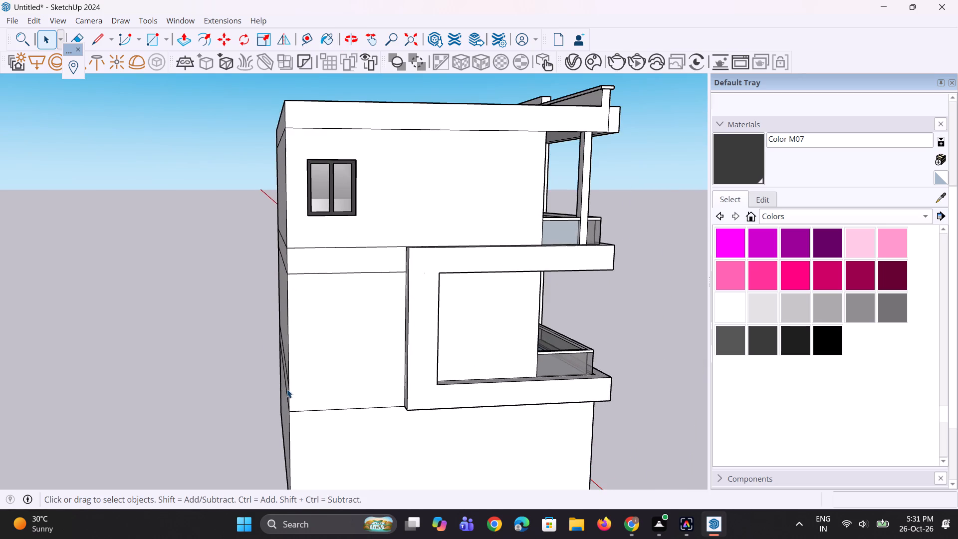
{"action": "scroll", "coordinate": [287, 390], "scroll_direction": "up", "scroll_amount": 3}
{"action": "middle_click_drag", "start_coordinate": [292, 383], "coordinate": [294, 406]}
{"action": "scroll", "coordinate": [294, 406], "scroll_direction": "down", "scroll_amount": 4}
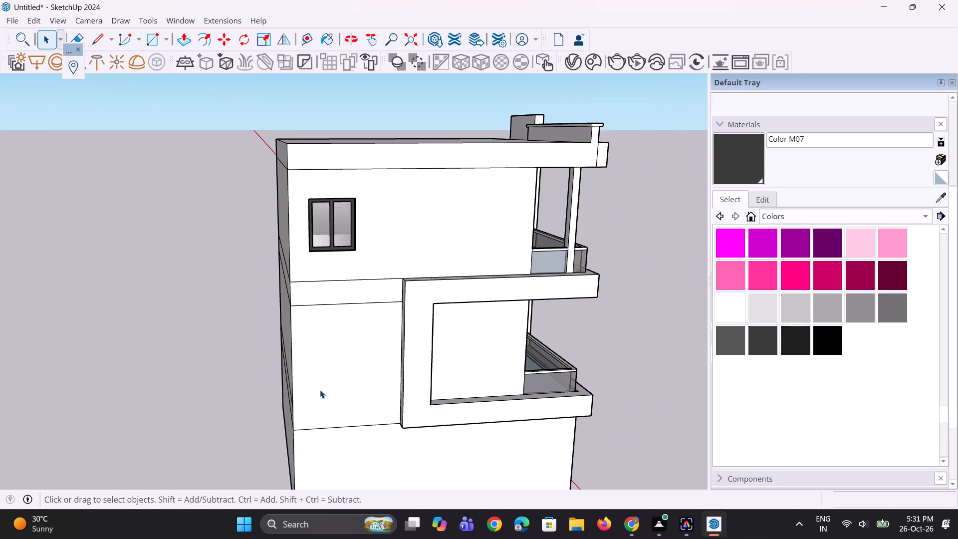
Erase the two horizontal floor lines between the top and middle storeys on the side wall.
{"action": "middle_click_drag", "start_coordinate": [325, 381], "coordinate": [306, 342]}
{"action": "scroll", "coordinate": [279, 311], "scroll_direction": "up", "scroll_amount": 3}
{"action": "key", "text": "e"}
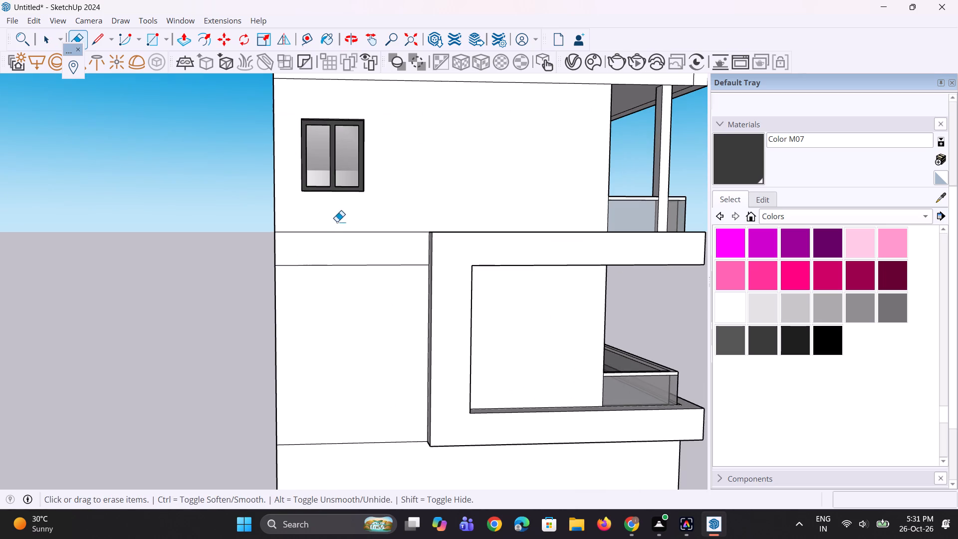
{"action": "left_click_drag", "start_coordinate": [336, 221], "coordinate": [344, 266]}
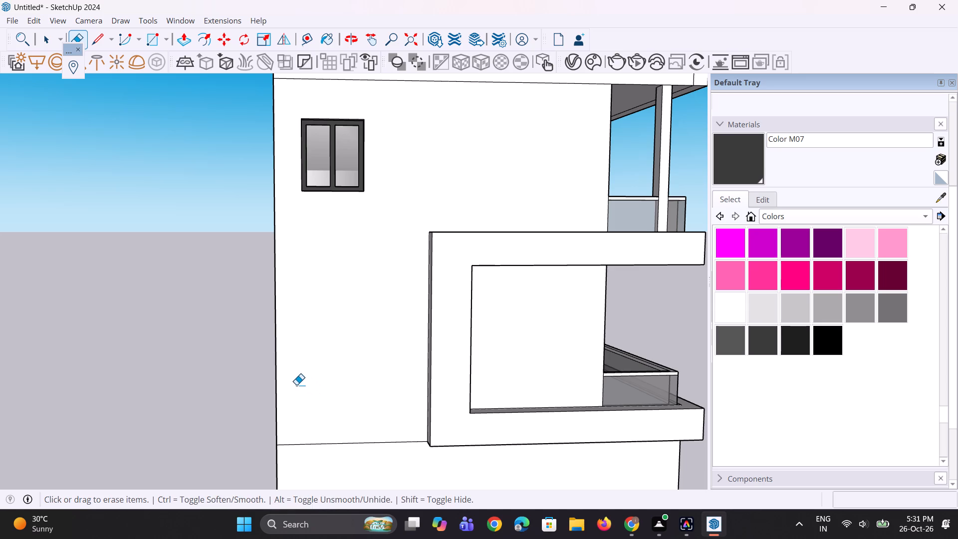
{"action": "key", "text": "space"}
{"action": "key", "text": "space"}
Copy the side wall's vertical outer corner edge, spanning the upper two storeys, a short distance inward along the wall.
{"action": "scroll", "coordinate": [292, 349], "scroll_direction": "down", "scroll_amount": 4}
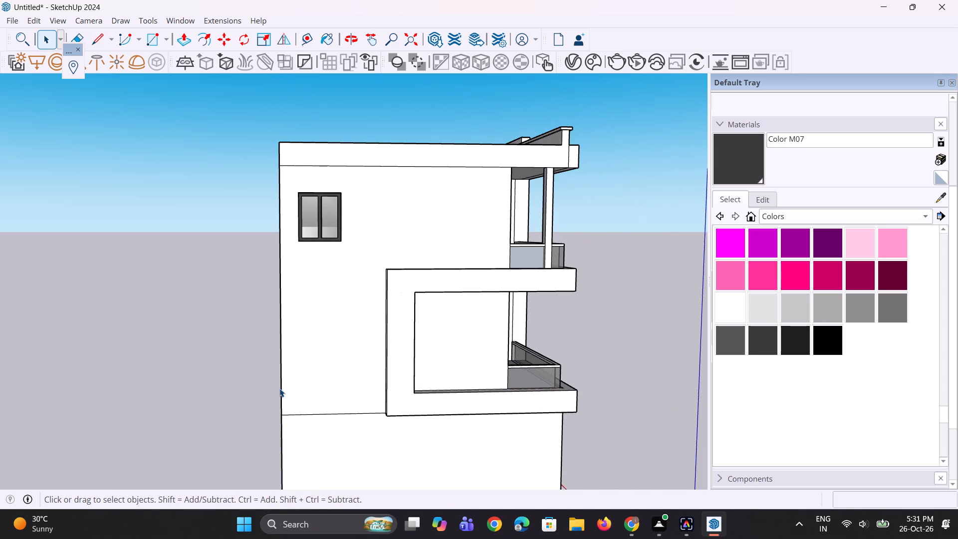
{"action": "left_click", "coordinate": [281, 392]}
{"action": "scroll", "coordinate": [283, 411], "scroll_direction": "up", "scroll_amount": 2}
{"action": "scroll", "coordinate": [246, 176], "scroll_direction": "up", "scroll_amount": 1}
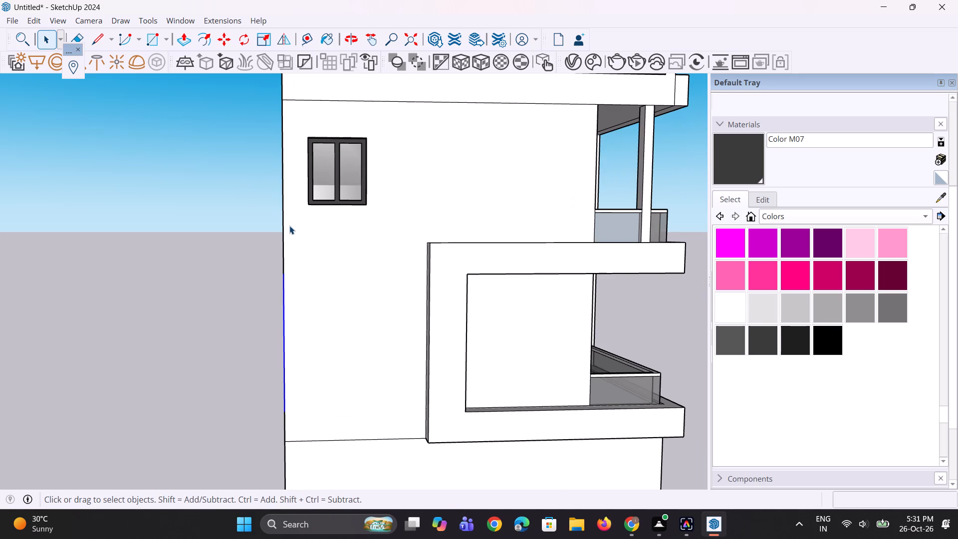
{"action": "left_click", "coordinate": [283, 220], "text": "ctrl"}
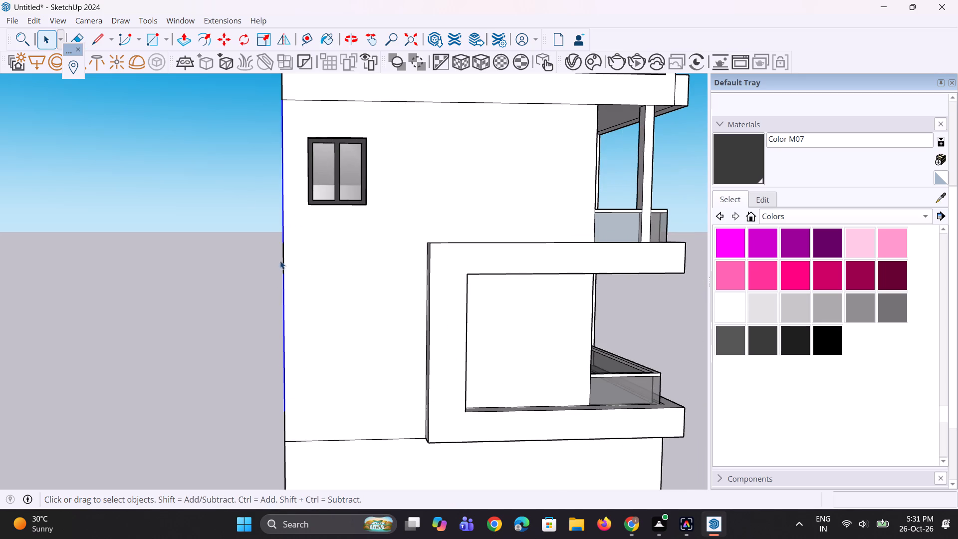
{"action": "scroll", "coordinate": [286, 260], "scroll_direction": "up", "scroll_amount": 2, "text": "ctrl"}
{"action": "left_click", "coordinate": [284, 252], "text": "ctrl"}
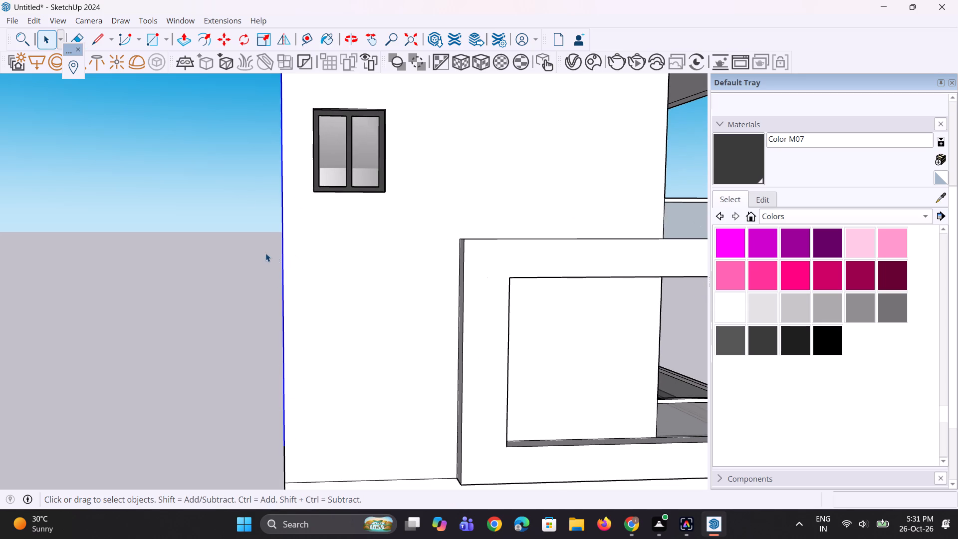
{"action": "scroll", "coordinate": [265, 253], "scroll_direction": "down", "scroll_amount": 4}
{"action": "scroll", "coordinate": [255, 363], "scroll_direction": "up", "scroll_amount": 2}
{"action": "key", "text": "m"}
{"action": "scroll", "coordinate": [294, 389], "scroll_direction": "up", "scroll_amount": 2}
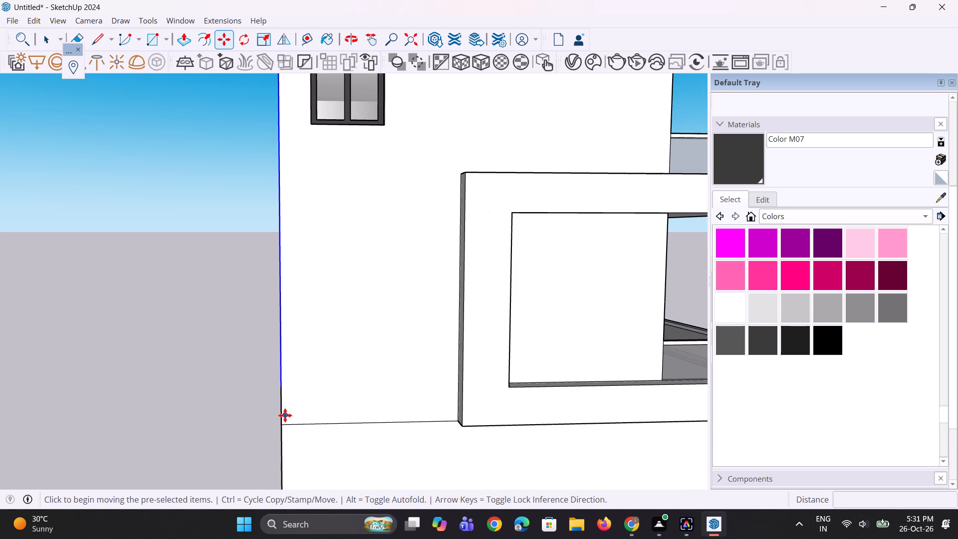
{"action": "key", "text": "space"}
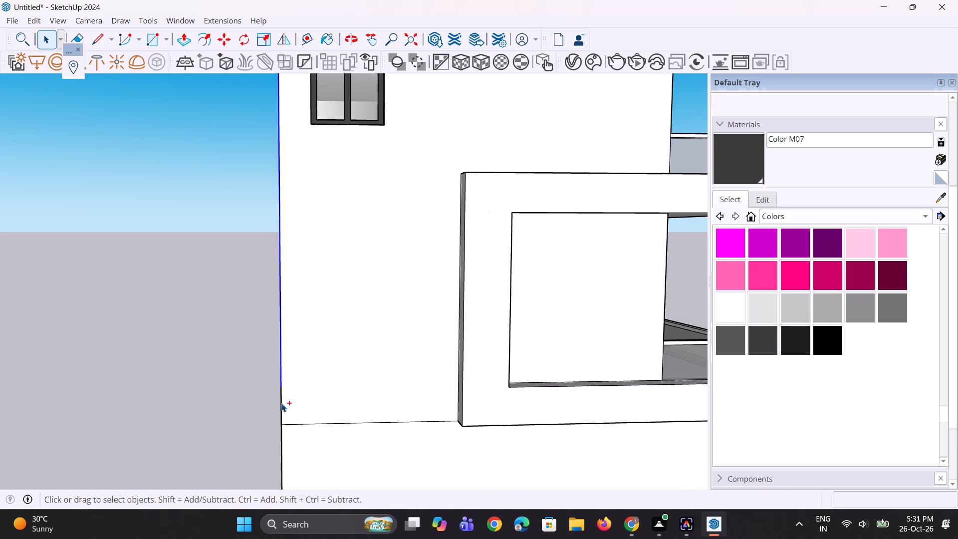
{"action": "left_click", "coordinate": [281, 403], "text": "ctrl"}
{"action": "scroll", "coordinate": [276, 417], "scroll_direction": "down", "scroll_amount": 1}
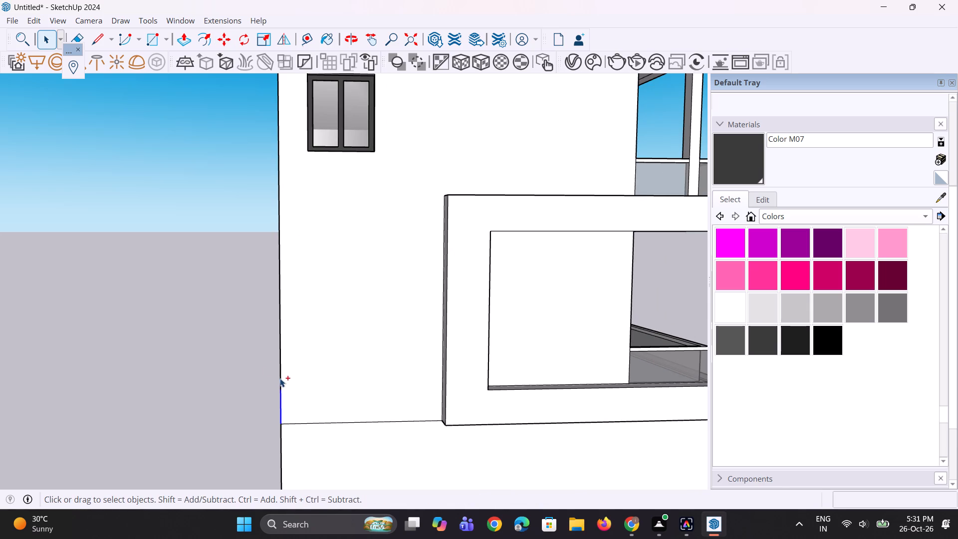
{"action": "left_click", "coordinate": [280, 377], "text": "ctrl"}
{"action": "scroll", "coordinate": [270, 232], "scroll_direction": "up", "scroll_amount": 1, "text": "ctrl"}
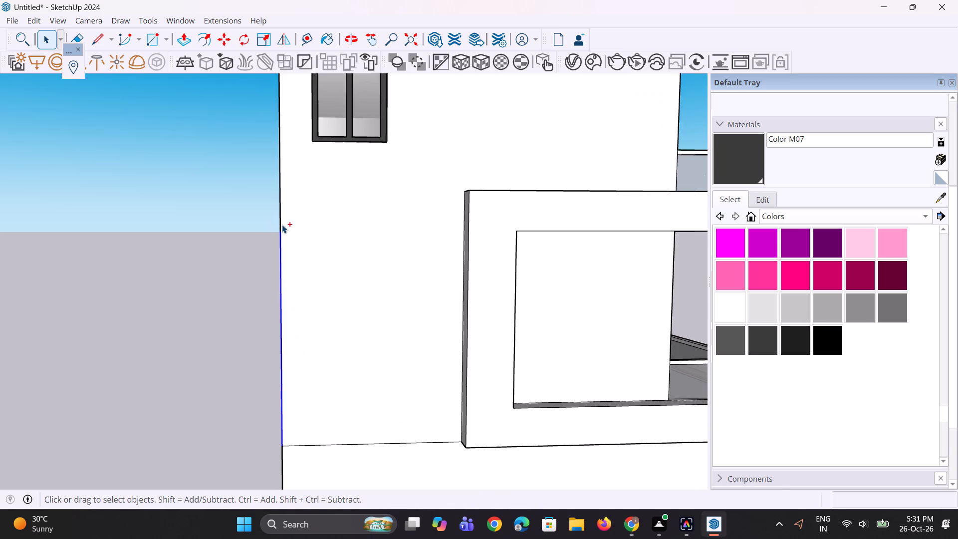
{"action": "left_click", "coordinate": [282, 225], "text": "ctrl"}
{"action": "scroll", "coordinate": [273, 267], "scroll_direction": "down", "scroll_amount": 2}
{"action": "scroll", "coordinate": [272, 197], "scroll_direction": "up", "scroll_amount": 2}
{"action": "scroll", "coordinate": [286, 160], "scroll_direction": "up", "scroll_amount": 1, "text": "ctrl"}
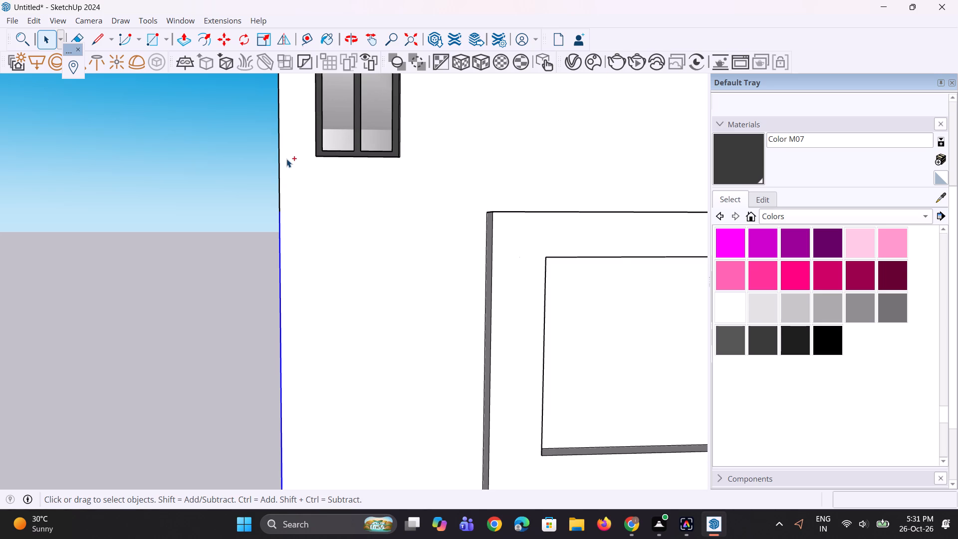
{"action": "left_click", "coordinate": [280, 152], "text": "ctrl"}
{"action": "scroll", "coordinate": [272, 252], "scroll_direction": "down", "scroll_amount": 6}
{"action": "scroll", "coordinate": [289, 426], "scroll_direction": "up", "scroll_amount": 3}
{"action": "scroll", "coordinate": [286, 349], "scroll_direction": "up", "scroll_amount": 2}
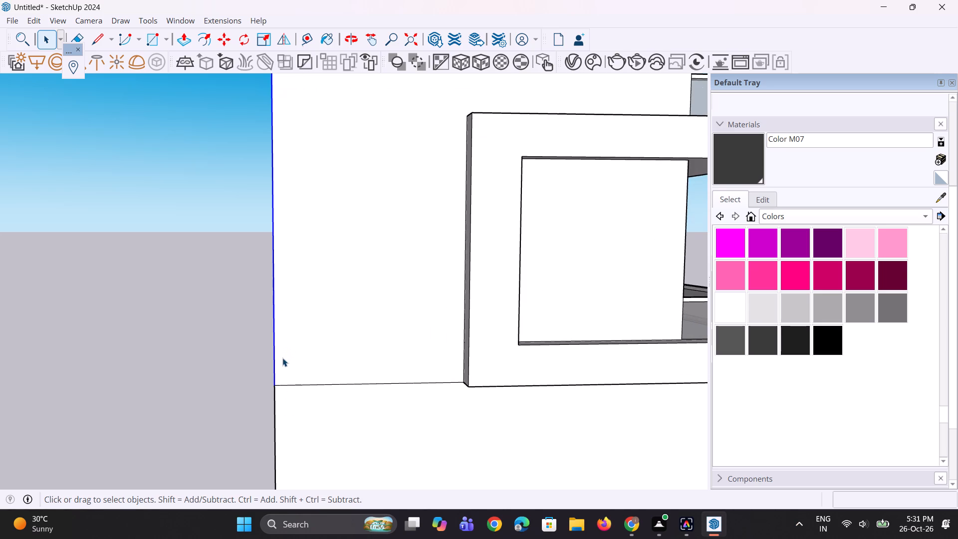
{"action": "key", "text": "m"}
{"action": "scroll", "coordinate": [279, 365], "scroll_direction": "up", "scroll_amount": 2}
{"action": "left_click", "coordinate": [275, 391]}
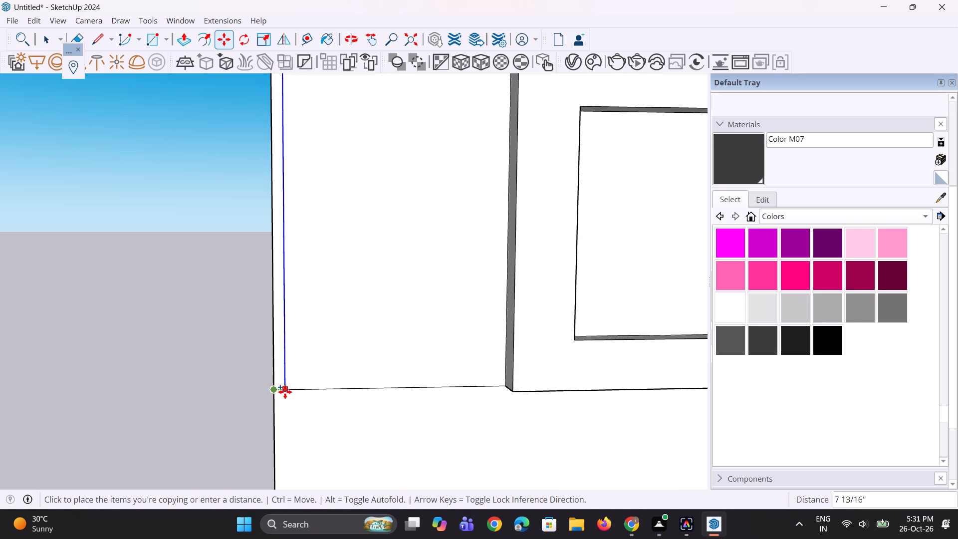
{"action": "left_click", "coordinate": [304, 391]}
{"action": "scroll", "coordinate": [302, 434], "scroll_direction": "down", "scroll_amount": 5}
{"action": "middle_click_drag", "start_coordinate": [307, 431], "coordinate": [297, 401]}
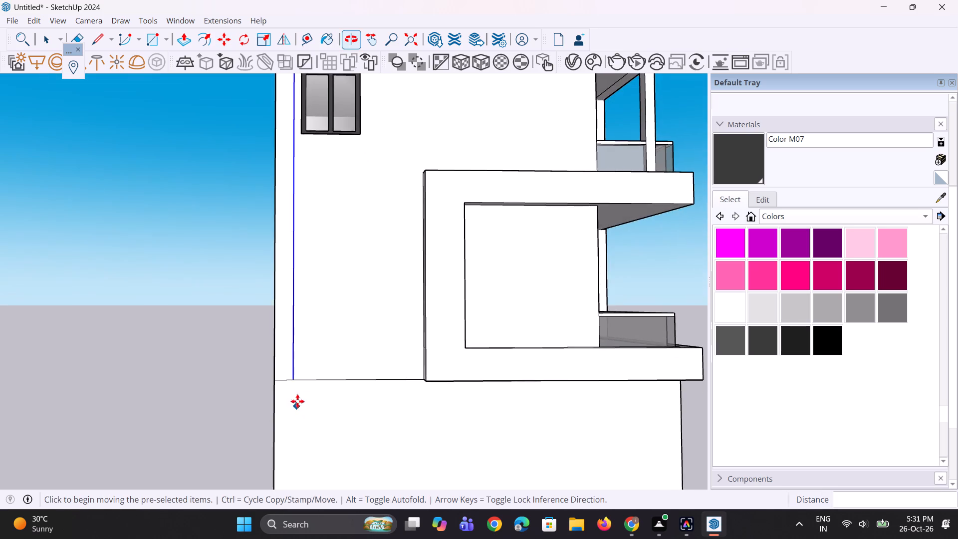
{"action": "scroll", "coordinate": [296, 438], "scroll_direction": "down", "scroll_amount": 4}
{"action": "key", "text": "space"}
{"action": "key", "text": "space"}
Draw a rectangle about 13' 10" tall and 4' 1" wide from the copied vertical line down to the middle storey's floor line.
{"action": "scroll", "coordinate": [255, 440], "scroll_direction": "down", "scroll_amount": 3}
{"action": "middle_click_drag", "start_coordinate": [256, 416], "coordinate": [298, 439]}
{"action": "scroll", "coordinate": [322, 453], "scroll_direction": "down", "scroll_amount": 4}
{"action": "middle_click_drag", "start_coordinate": [324, 412], "coordinate": [310, 408]}
{"action": "scroll", "coordinate": [307, 405], "scroll_direction": "up", "scroll_amount": 6}
{"action": "middle_click_drag", "start_coordinate": [301, 400], "coordinate": [287, 400]}
{"action": "scroll", "coordinate": [287, 384], "scroll_direction": "up", "scroll_amount": 3}
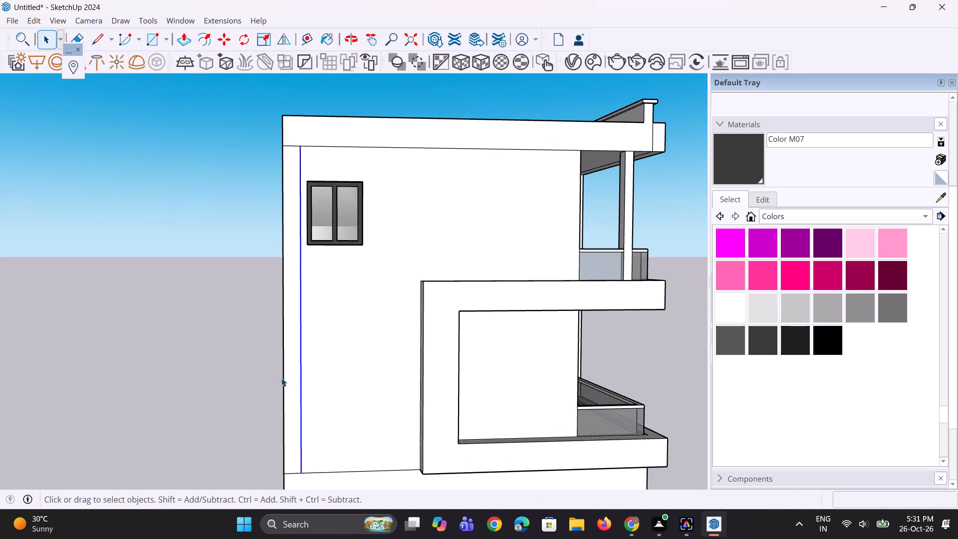
{"action": "key", "text": "r"}
{"action": "scroll", "coordinate": [285, 378], "scroll_direction": "up", "scroll_amount": 2}
{"action": "left_click", "coordinate": [308, 335]}
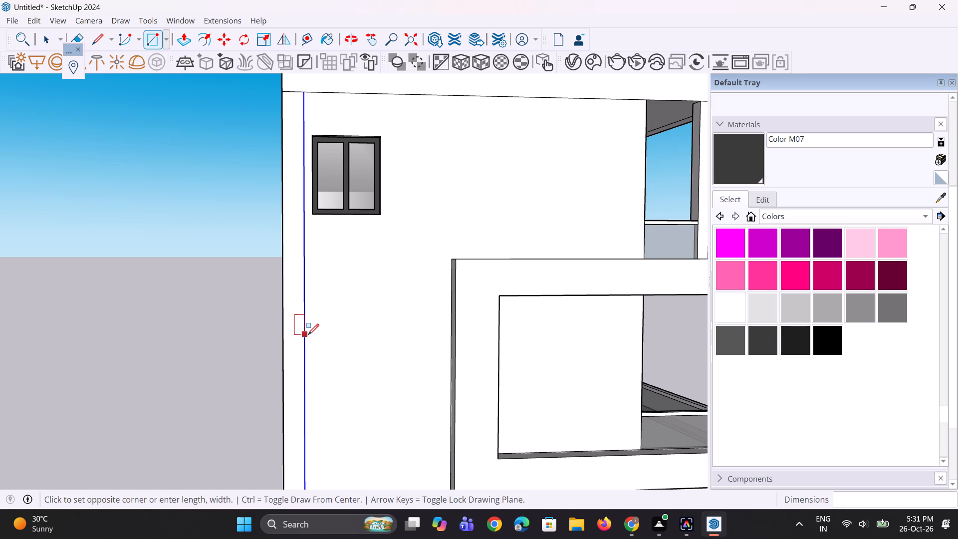
{"action": "scroll", "coordinate": [369, 405], "scroll_direction": "down", "scroll_amount": 4}
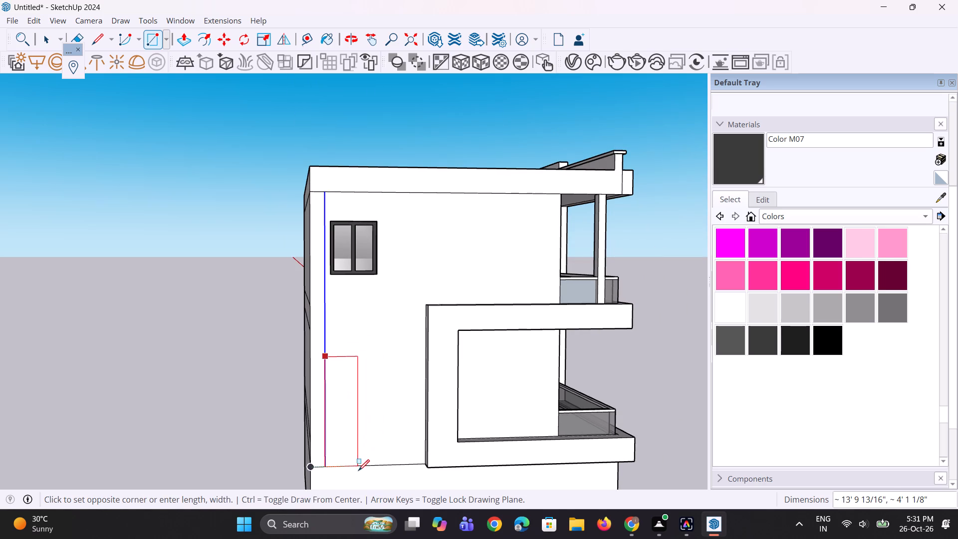
{"action": "left_click", "coordinate": [359, 466]}
{"action": "middle_click_drag", "start_coordinate": [359, 468], "coordinate": [314, 462]}
{"action": "key", "text": "space"}
{"action": "key", "text": "space"}
Push/Pull the tall rectangle on the side wall outward by about 1' 6" to form a projecting box.
{"action": "scroll", "coordinate": [326, 411], "scroll_direction": "up", "scroll_amount": 2}
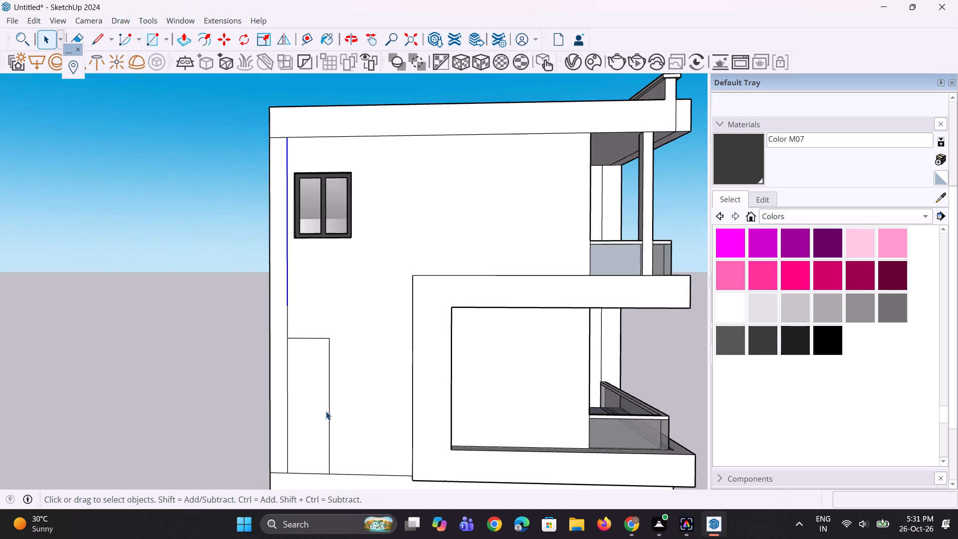
{"action": "middle_click_drag", "start_coordinate": [327, 410], "coordinate": [305, 402]}
{"action": "scroll", "coordinate": [293, 383], "scroll_direction": "up", "scroll_amount": 1}
{"action": "key", "text": "p"}
{"action": "left_click", "coordinate": [311, 362]}
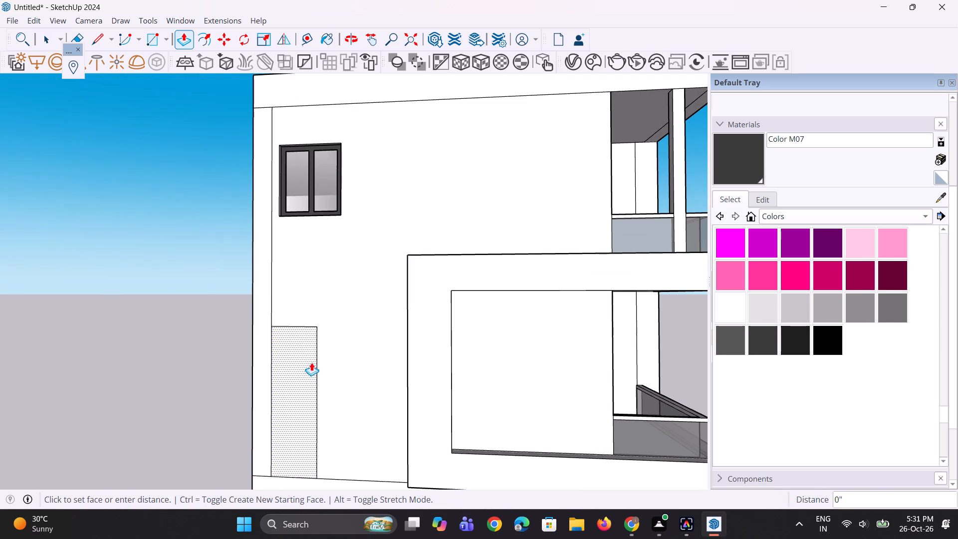
{"action": "left_click", "coordinate": [439, 372]}
{"action": "middle_click_drag", "start_coordinate": [339, 402], "coordinate": [340, 419]}
Offset the outline of the projecting box's front face inward by about 1' 2".
{"action": "scroll", "coordinate": [322, 401], "scroll_direction": "up", "scroll_amount": 2}
{"action": "scroll", "coordinate": [277, 386], "scroll_direction": "up", "scroll_amount": 2}
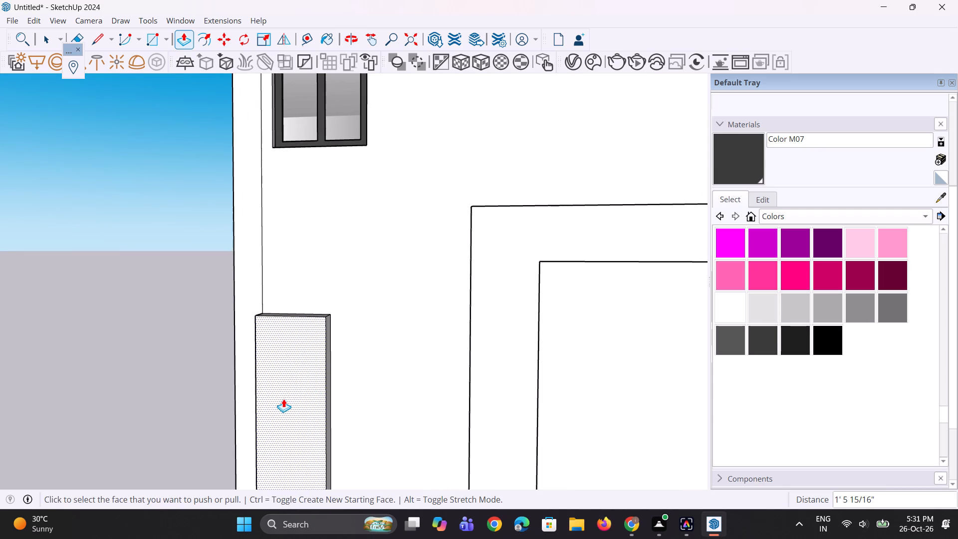
{"action": "key", "text": "f"}
{"action": "left_click", "coordinate": [266, 391]}
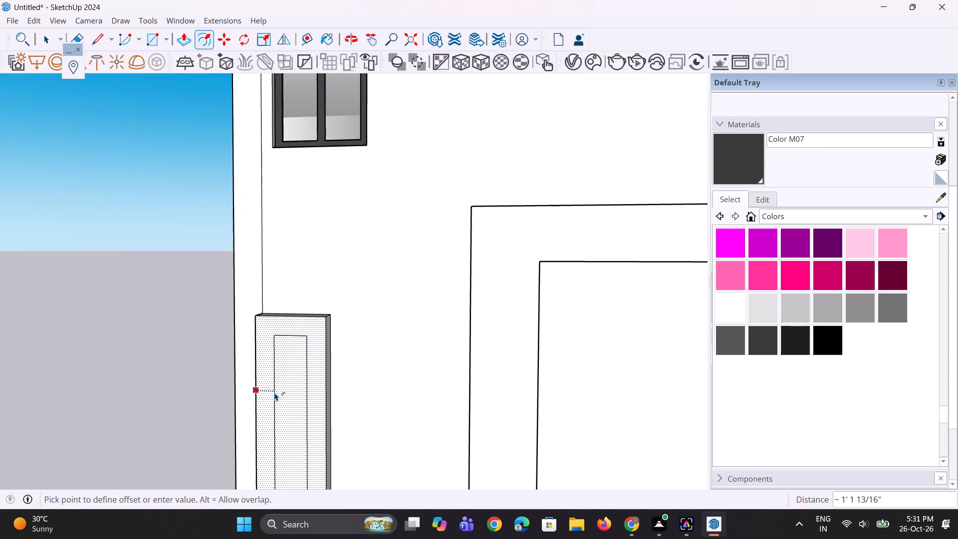
{"action": "left_click", "coordinate": [274, 392]}
{"action": "scroll", "coordinate": [270, 317], "scroll_direction": "down", "scroll_amount": 5}
{"action": "scroll", "coordinate": [291, 457], "scroll_direction": "up", "scroll_amount": 3}
{"action": "key", "text": "space"}
{"action": "key", "text": "space"}
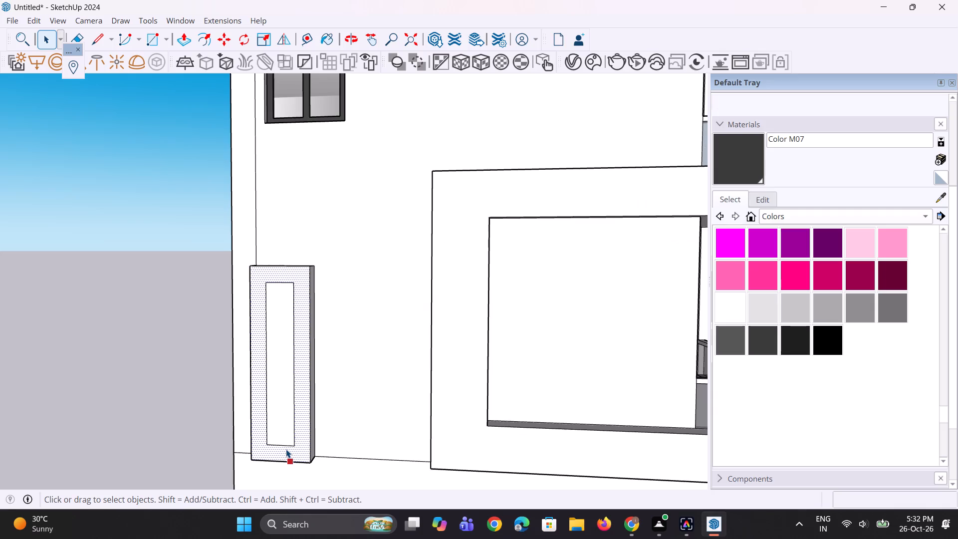
Move the bottom edge of the inner rectangle up along the blue axis to shorten the opening on the box's front.
{"action": "left_click", "coordinate": [286, 446]}
{"action": "scroll", "coordinate": [288, 446], "scroll_direction": "up", "scroll_amount": 1}
{"action": "key", "text": "m"}
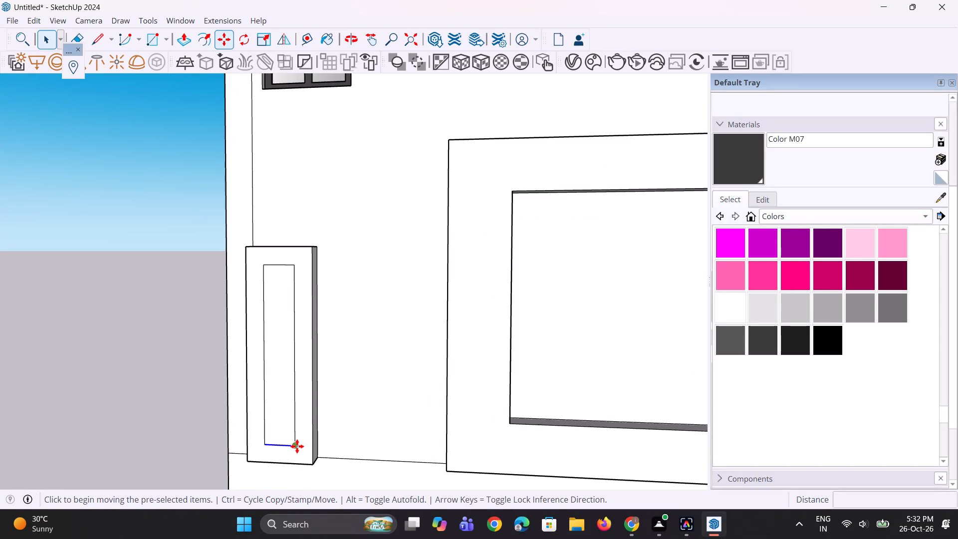
{"action": "left_click", "coordinate": [298, 446]}
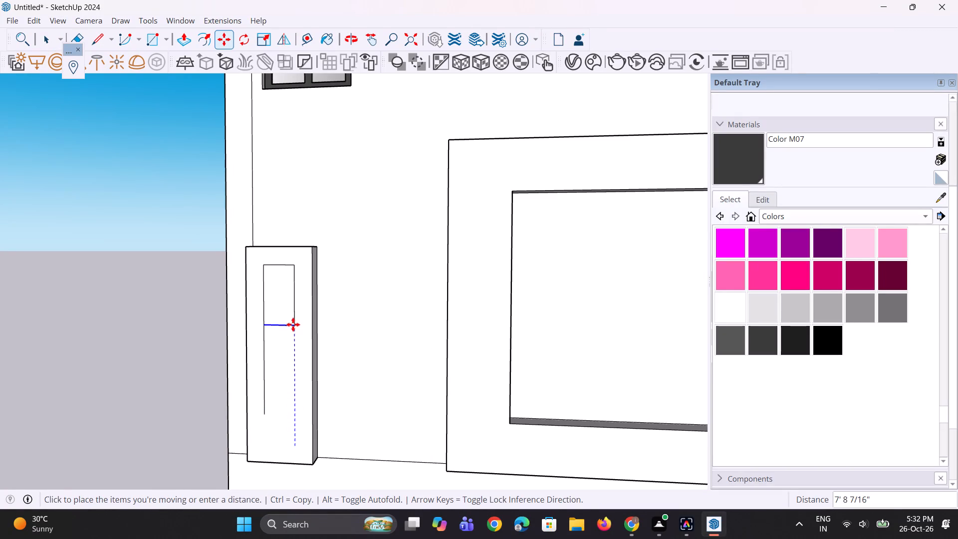
{"action": "left_click", "coordinate": [291, 359]}
{"action": "scroll", "coordinate": [280, 393], "scroll_direction": "up", "scroll_amount": 3}
{"action": "key", "text": "space"}
{"action": "key", "text": "space"}
Erase the leftover vertical edge below the shortened inner rectangle.
{"action": "scroll", "coordinate": [274, 397], "scroll_direction": "up", "scroll_amount": 1}
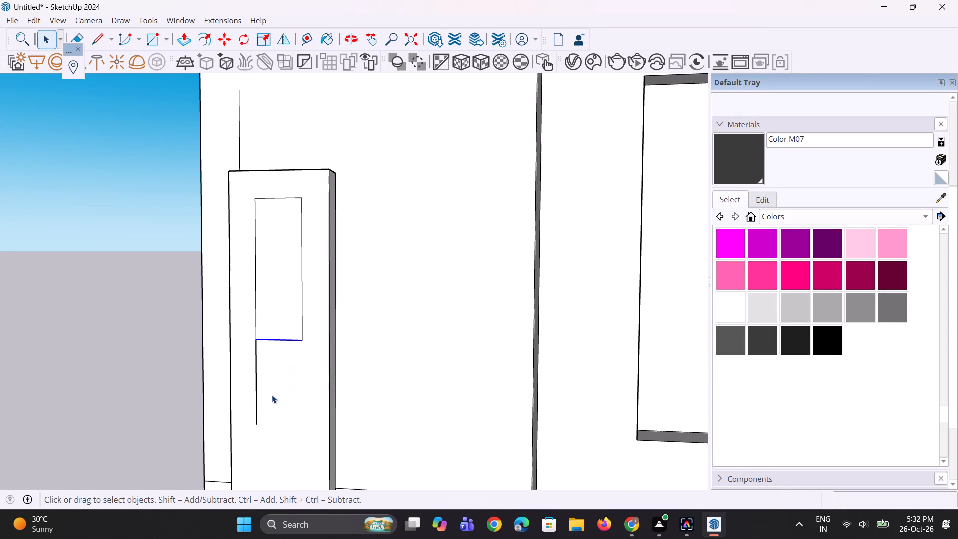
{"action": "key", "text": "e"}
{"action": "left_click", "coordinate": [256, 377]}
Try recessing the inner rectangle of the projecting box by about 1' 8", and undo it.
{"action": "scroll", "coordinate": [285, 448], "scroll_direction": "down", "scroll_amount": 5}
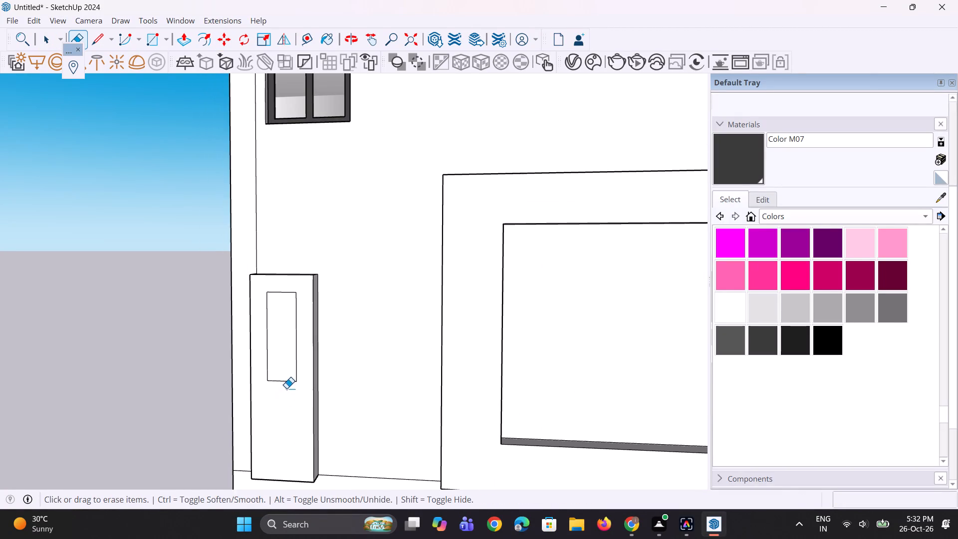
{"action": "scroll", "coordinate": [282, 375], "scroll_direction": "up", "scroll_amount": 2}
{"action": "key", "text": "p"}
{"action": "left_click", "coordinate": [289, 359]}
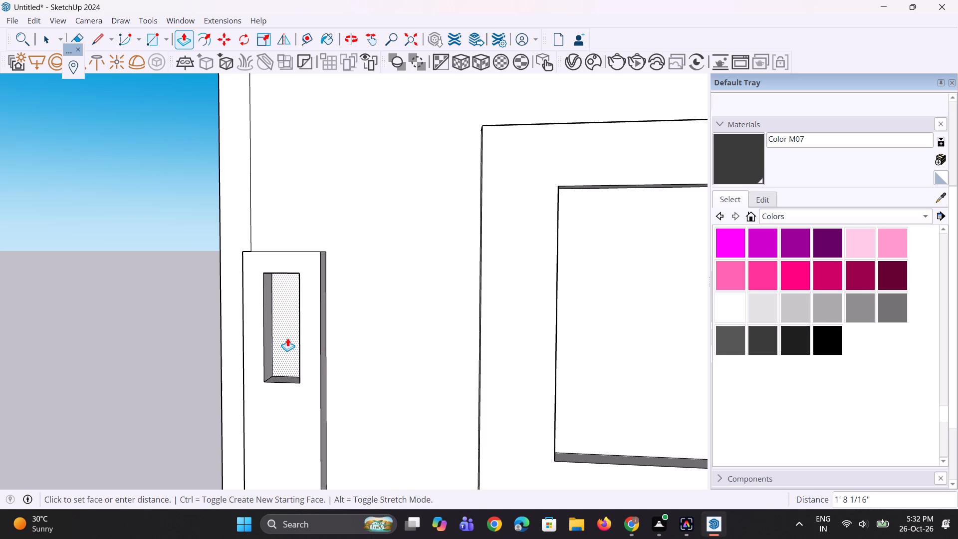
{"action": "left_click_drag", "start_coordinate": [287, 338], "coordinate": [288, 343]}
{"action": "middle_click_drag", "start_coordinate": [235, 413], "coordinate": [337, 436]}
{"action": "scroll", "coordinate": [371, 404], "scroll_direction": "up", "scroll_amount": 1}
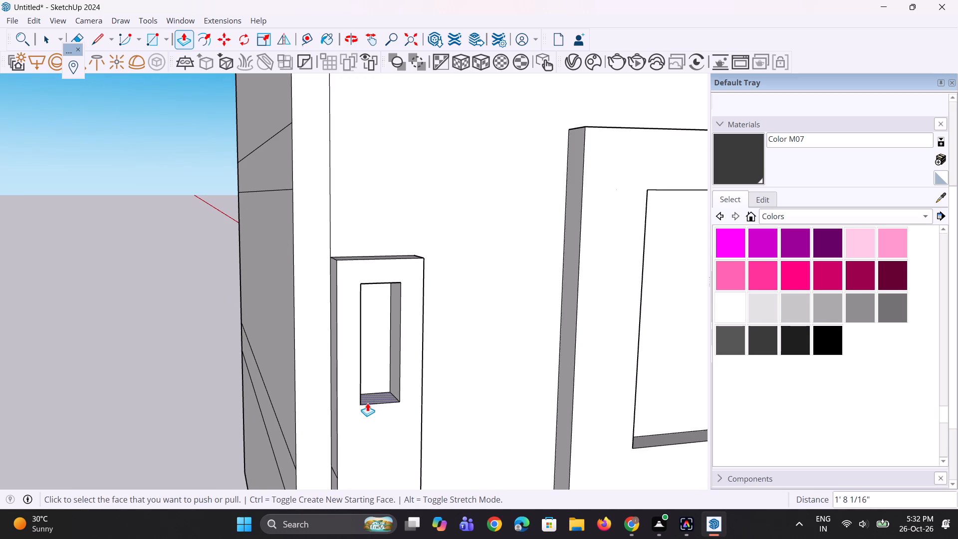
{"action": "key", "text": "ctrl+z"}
Push/Pull the inner rectangle of the projecting box inward by about 1' 4" to form a recess.
{"action": "left_click", "coordinate": [379, 381]}
{"action": "left_click", "coordinate": [374, 372]}
{"action": "middle_click_drag", "start_coordinate": [303, 415], "coordinate": [163, 417]}
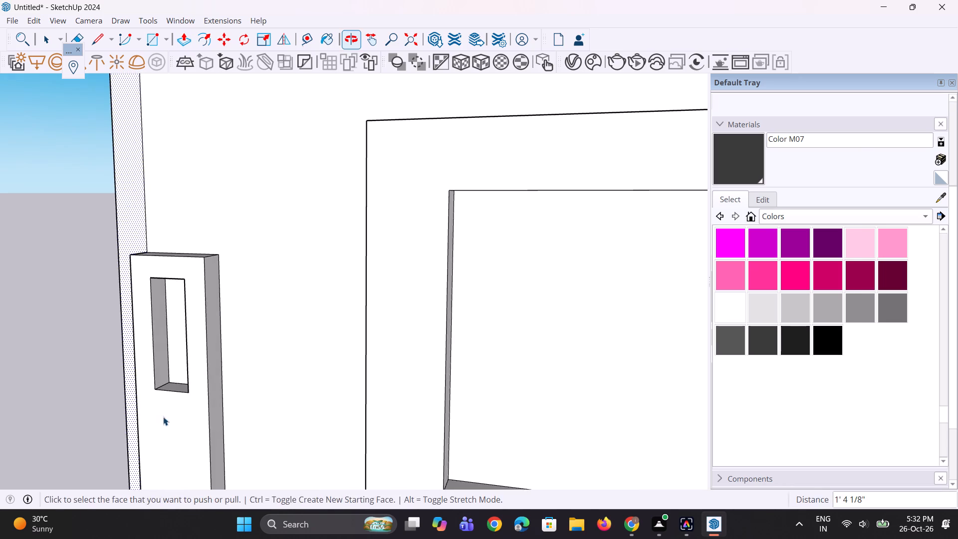
{"action": "key", "text": "space"}
{"action": "key", "text": "space"}
Draw a square about 6' 1 3/4" on the middle-storey wall face inside the projecting corner frame, starting from the frame's inner vertical edge.
{"action": "scroll", "coordinate": [269, 407], "scroll_direction": "down", "scroll_amount": 6}
{"action": "middle_click_drag", "start_coordinate": [238, 410], "coordinate": [259, 399]}
{"action": "scroll", "coordinate": [260, 398], "scroll_direction": "down", "scroll_amount": 5}
{"action": "middle_click_drag", "start_coordinate": [260, 398], "coordinate": [270, 408]}
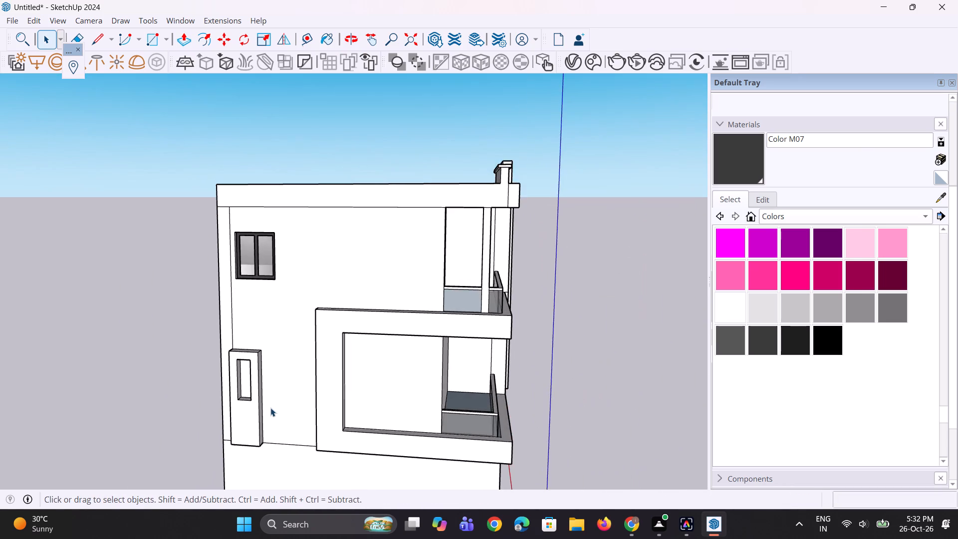
{"action": "scroll", "coordinate": [270, 408], "scroll_direction": "down", "scroll_amount": 5}
{"action": "middle_click_drag", "start_coordinate": [279, 400], "coordinate": [268, 393]}
{"action": "scroll", "coordinate": [262, 395], "scroll_direction": "down", "scroll_amount": 4}
{"action": "scroll", "coordinate": [295, 390], "scroll_direction": "up", "scroll_amount": 1}
{"action": "middle_click_drag", "start_coordinate": [297, 390], "coordinate": [317, 363]}
{"action": "scroll", "coordinate": [311, 402], "scroll_direction": "up", "scroll_amount": 3}
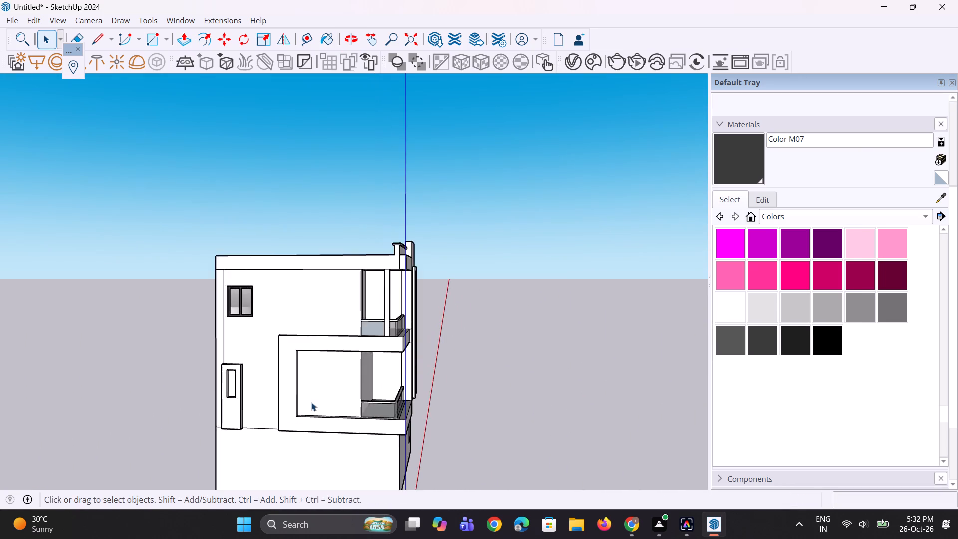
{"action": "scroll", "coordinate": [311, 402], "scroll_direction": "up", "scroll_amount": 8}
{"action": "middle_click_drag", "start_coordinate": [305, 398], "coordinate": [287, 398]}
{"action": "scroll", "coordinate": [277, 393], "scroll_direction": "up", "scroll_amount": 2}
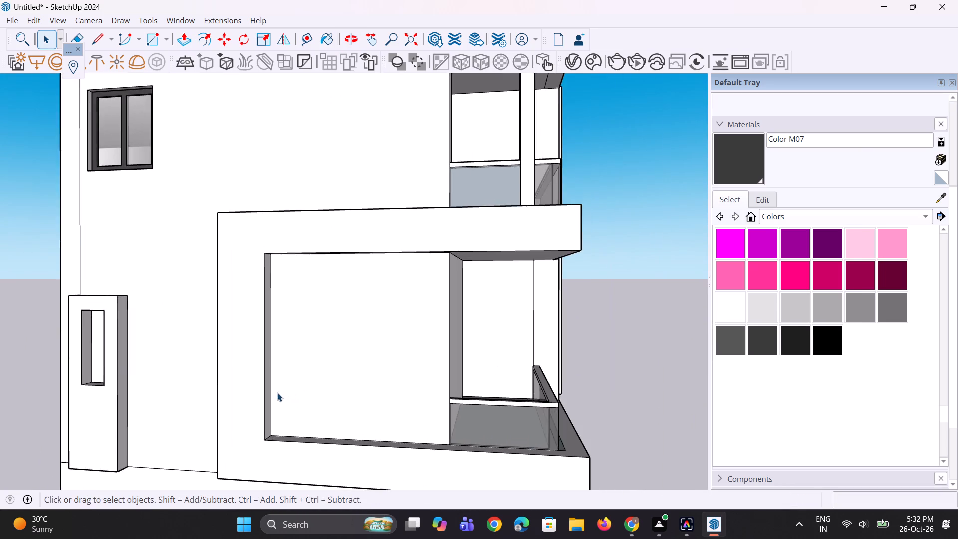
{"action": "scroll", "coordinate": [277, 393], "scroll_direction": "up", "scroll_amount": 1}
{"action": "key", "text": "f"}
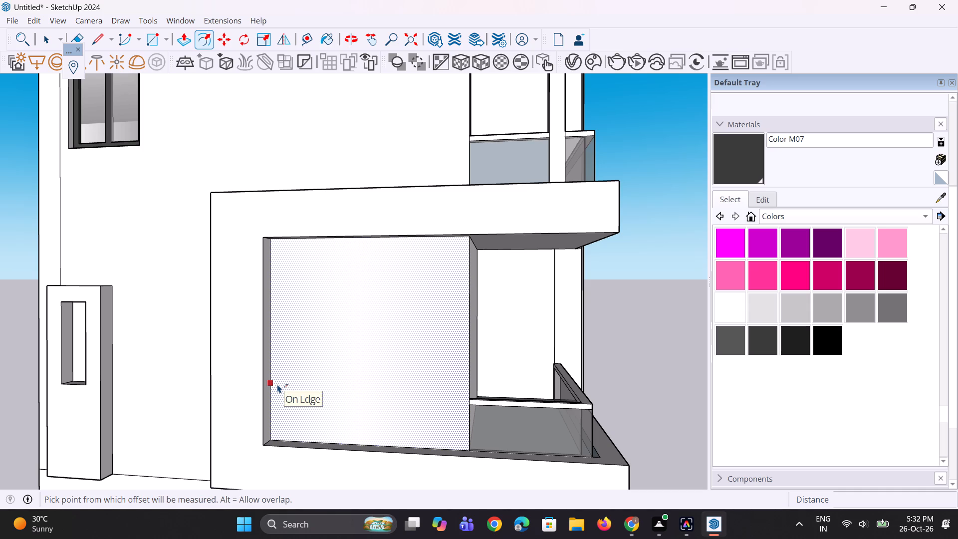
{"action": "key", "text": "r"}
{"action": "left_click", "coordinate": [274, 386]}
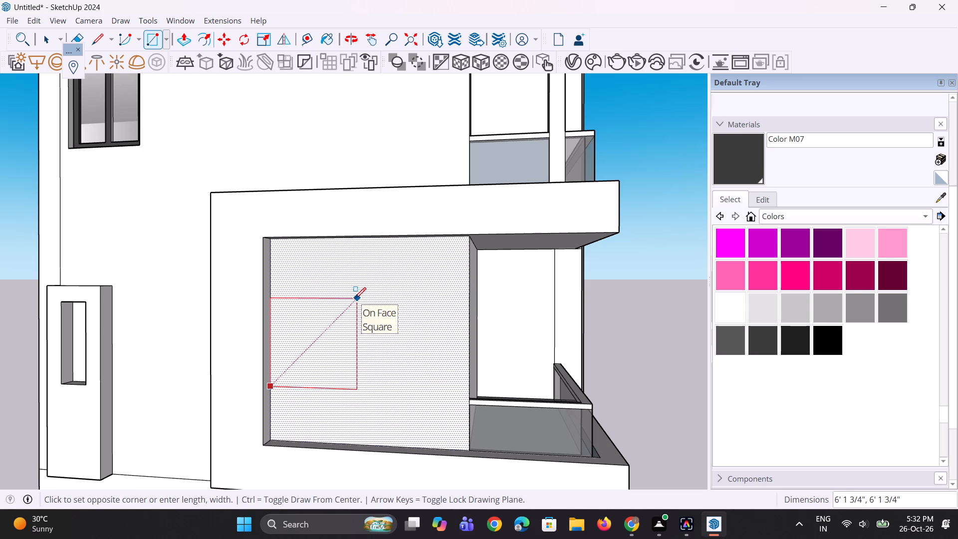
{"action": "left_click", "coordinate": [355, 297]}
{"action": "key", "text": "space"}
{"action": "key", "text": "space"}
Offset the square's outline inward by about 7 1/2" to form an inner square.
{"action": "left_click", "coordinate": [318, 363]}
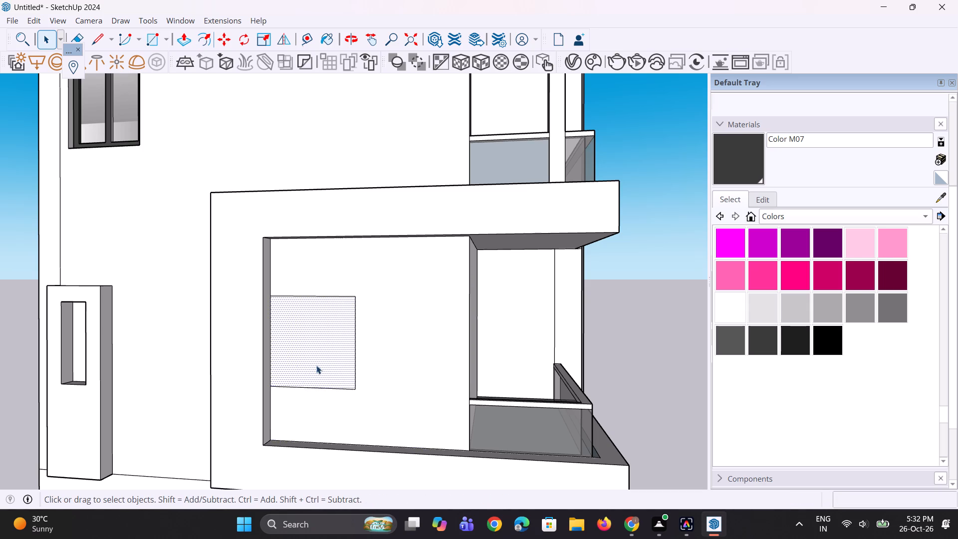
{"action": "scroll", "coordinate": [290, 373], "scroll_direction": "up", "scroll_amount": 4}
{"action": "key", "text": "f"}
{"action": "left_click", "coordinate": [271, 362]}
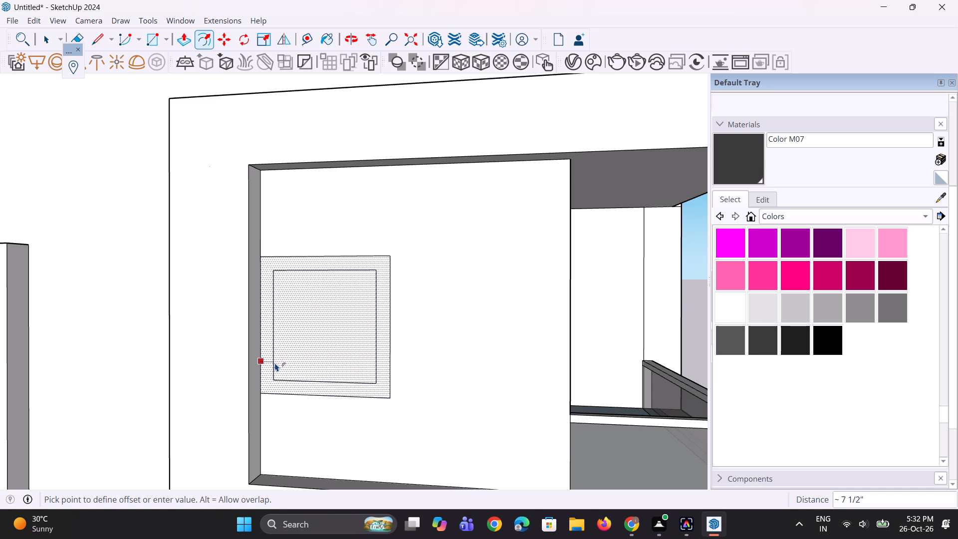
{"action": "left_click", "coordinate": [272, 364]}
{"action": "key", "text": "space"}
Copy the inner square face about 20' 10" horizontally into the open space beyond the balcony.
{"action": "left_click", "coordinate": [331, 358]}
{"action": "scroll", "coordinate": [357, 356], "scroll_direction": "down", "scroll_amount": 2}
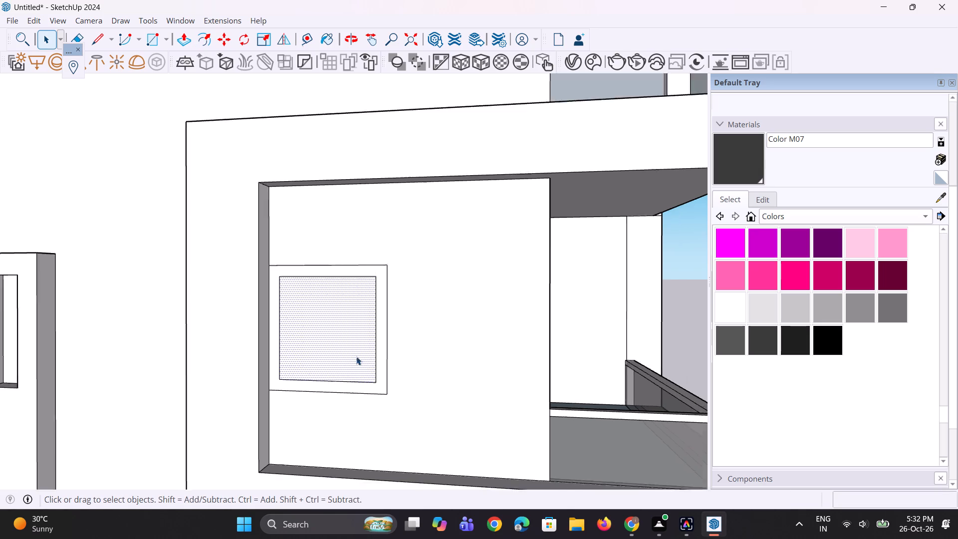
{"action": "scroll", "coordinate": [356, 356], "scroll_direction": "down", "scroll_amount": 3}
{"action": "key", "text": "m"}
{"action": "left_click", "coordinate": [330, 354]}
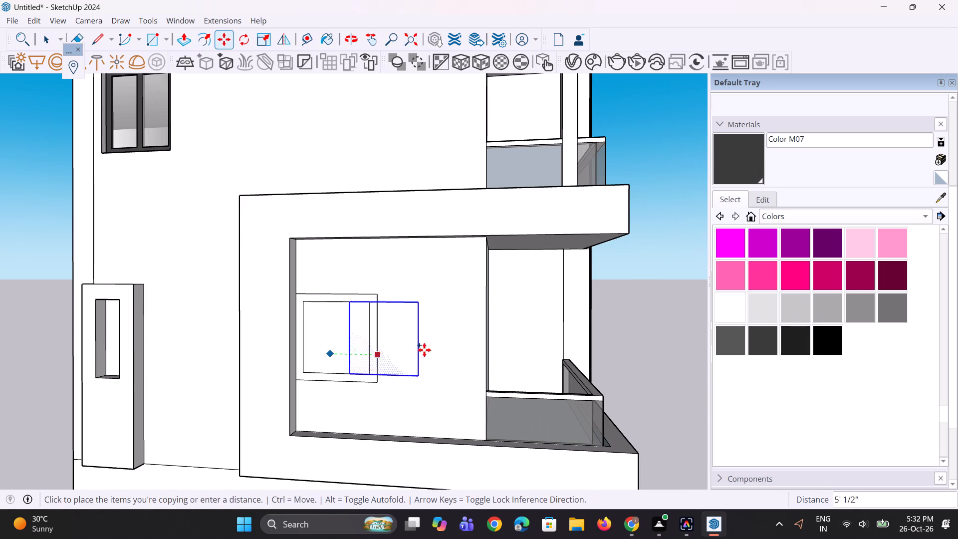
{"action": "left_click", "coordinate": [638, 356]}
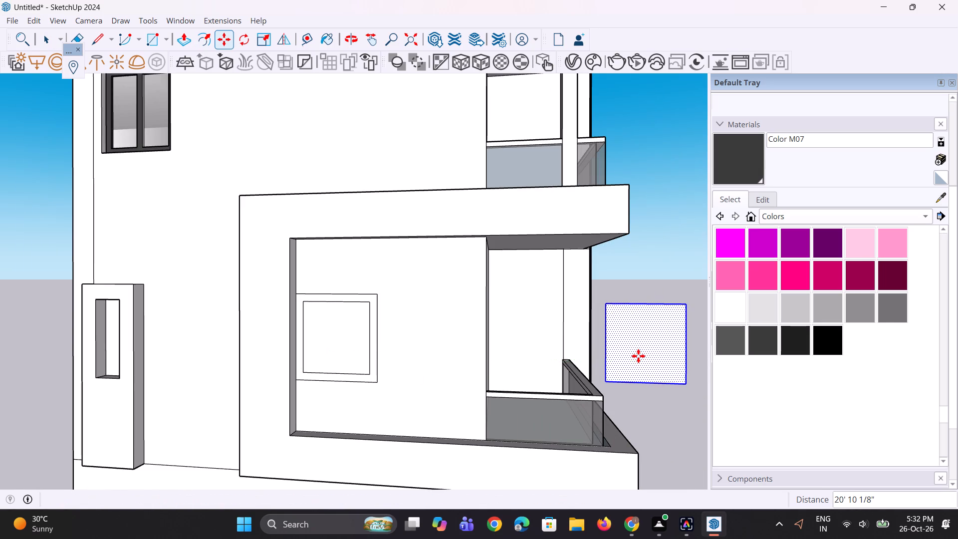
Move the copied square face about 5' 5" farther away from the building.
{"action": "scroll", "coordinate": [579, 373], "scroll_direction": "down", "scroll_amount": 5}
{"action": "left_click", "coordinate": [605, 357]}
{"action": "left_click", "coordinate": [655, 357]}
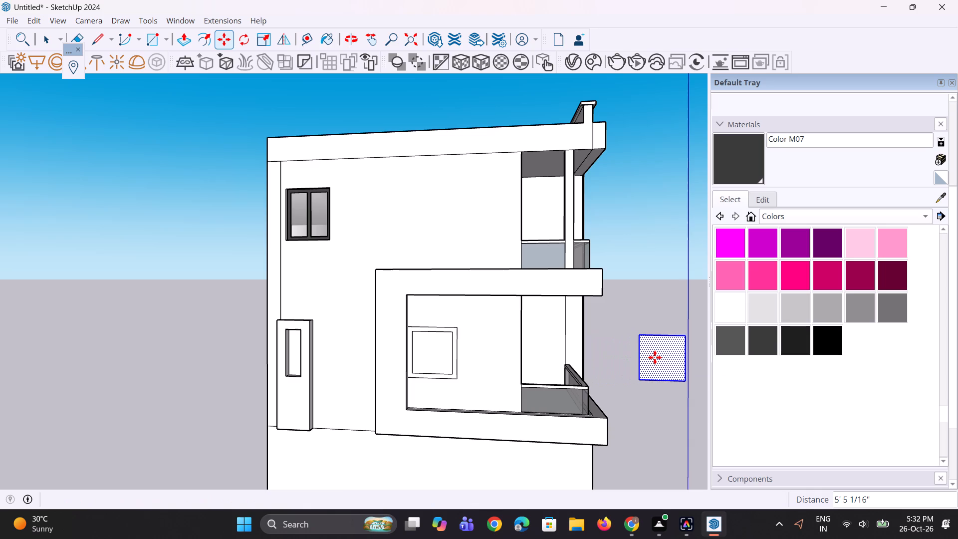
{"action": "scroll", "coordinate": [440, 382], "scroll_direction": "up", "scroll_amount": 5}
{"action": "key", "text": "space"}
{"action": "key", "text": "space"}
{"action": "scroll", "coordinate": [310, 402], "scroll_direction": "down", "scroll_amount": 5}
{"action": "scroll", "coordinate": [569, 373], "scroll_direction": "up", "scroll_amount": 4}
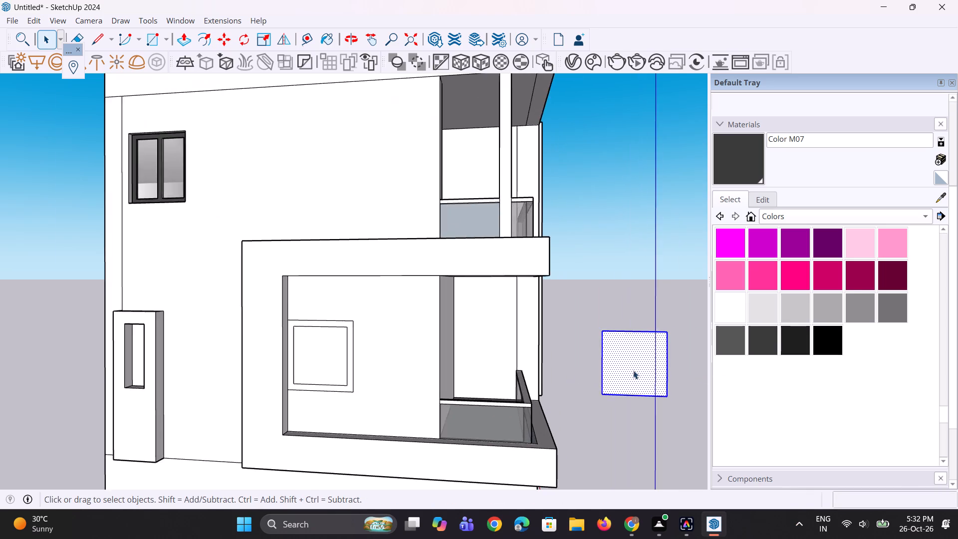
Offset the copied square's outline inward by about 5 3/16" to form a window frame border.
{"action": "scroll", "coordinate": [633, 370], "scroll_direction": "up", "scroll_amount": 1}
{"action": "key", "text": "f"}
{"action": "left_click", "coordinate": [610, 366]}
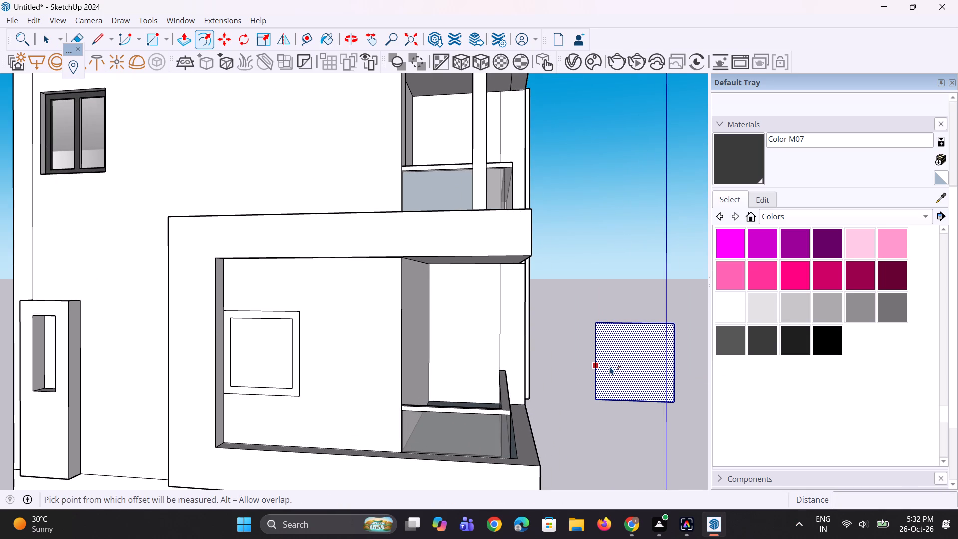
{"action": "left_click", "coordinate": [602, 366]}
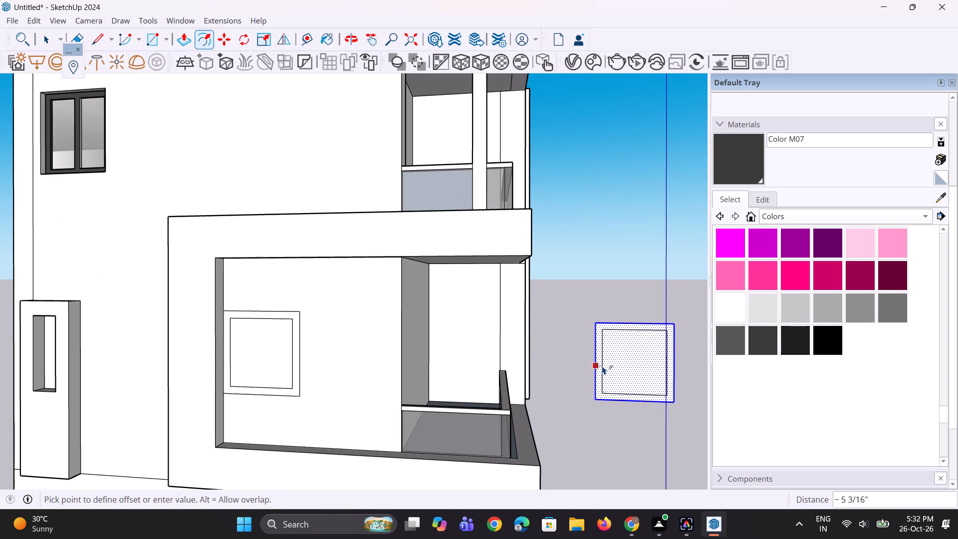
{"action": "key", "text": "space"}
{"action": "left_click", "coordinate": [570, 375]}
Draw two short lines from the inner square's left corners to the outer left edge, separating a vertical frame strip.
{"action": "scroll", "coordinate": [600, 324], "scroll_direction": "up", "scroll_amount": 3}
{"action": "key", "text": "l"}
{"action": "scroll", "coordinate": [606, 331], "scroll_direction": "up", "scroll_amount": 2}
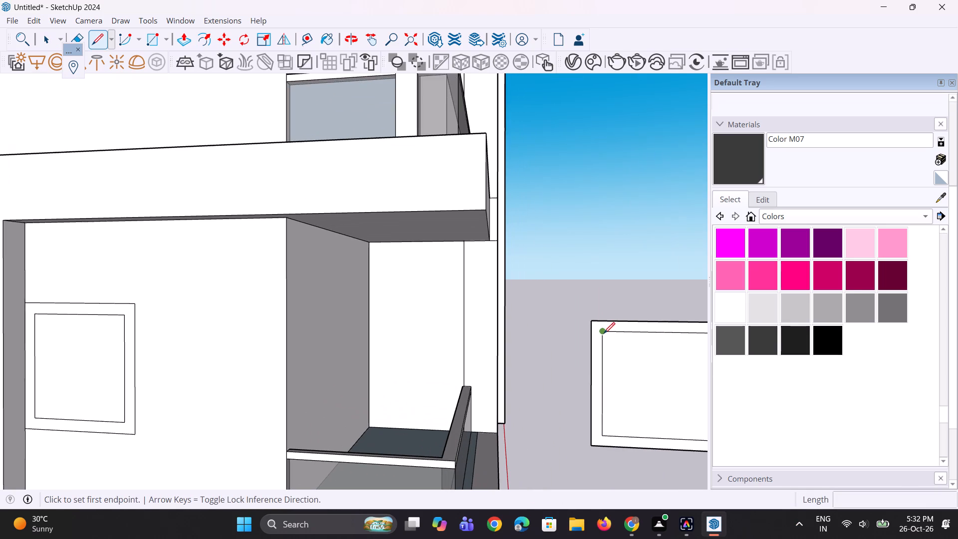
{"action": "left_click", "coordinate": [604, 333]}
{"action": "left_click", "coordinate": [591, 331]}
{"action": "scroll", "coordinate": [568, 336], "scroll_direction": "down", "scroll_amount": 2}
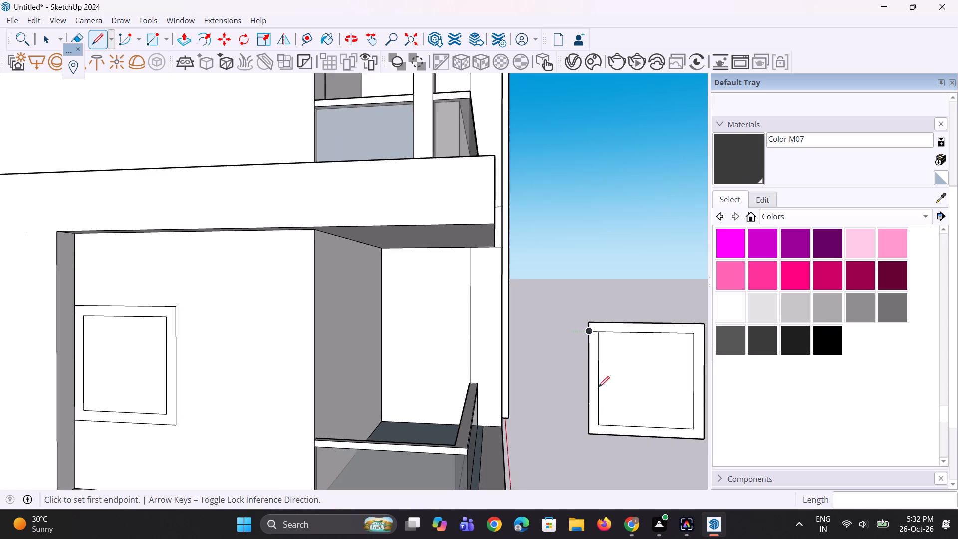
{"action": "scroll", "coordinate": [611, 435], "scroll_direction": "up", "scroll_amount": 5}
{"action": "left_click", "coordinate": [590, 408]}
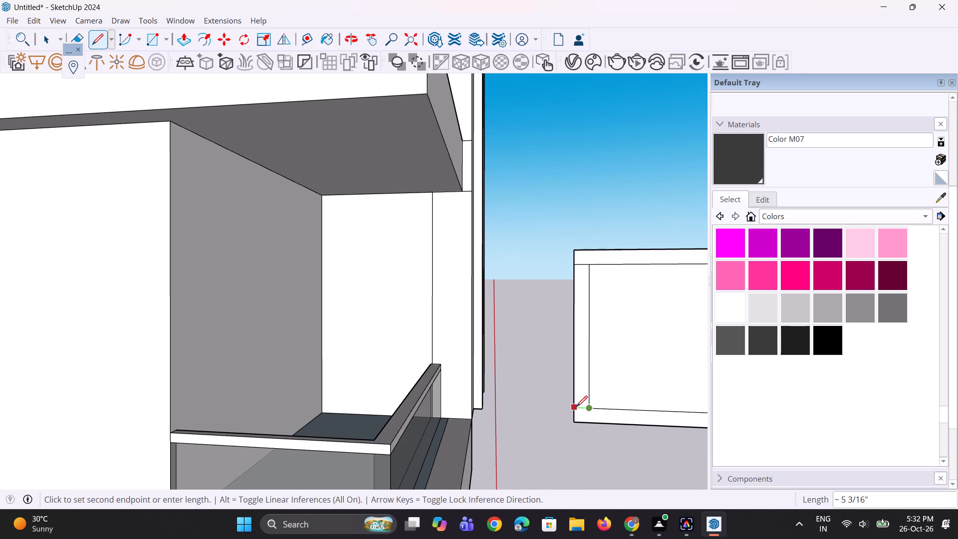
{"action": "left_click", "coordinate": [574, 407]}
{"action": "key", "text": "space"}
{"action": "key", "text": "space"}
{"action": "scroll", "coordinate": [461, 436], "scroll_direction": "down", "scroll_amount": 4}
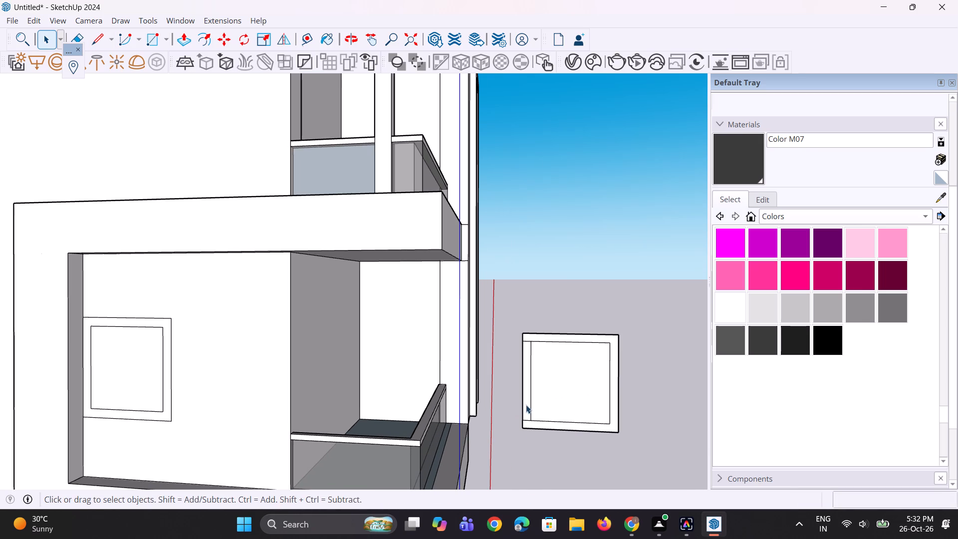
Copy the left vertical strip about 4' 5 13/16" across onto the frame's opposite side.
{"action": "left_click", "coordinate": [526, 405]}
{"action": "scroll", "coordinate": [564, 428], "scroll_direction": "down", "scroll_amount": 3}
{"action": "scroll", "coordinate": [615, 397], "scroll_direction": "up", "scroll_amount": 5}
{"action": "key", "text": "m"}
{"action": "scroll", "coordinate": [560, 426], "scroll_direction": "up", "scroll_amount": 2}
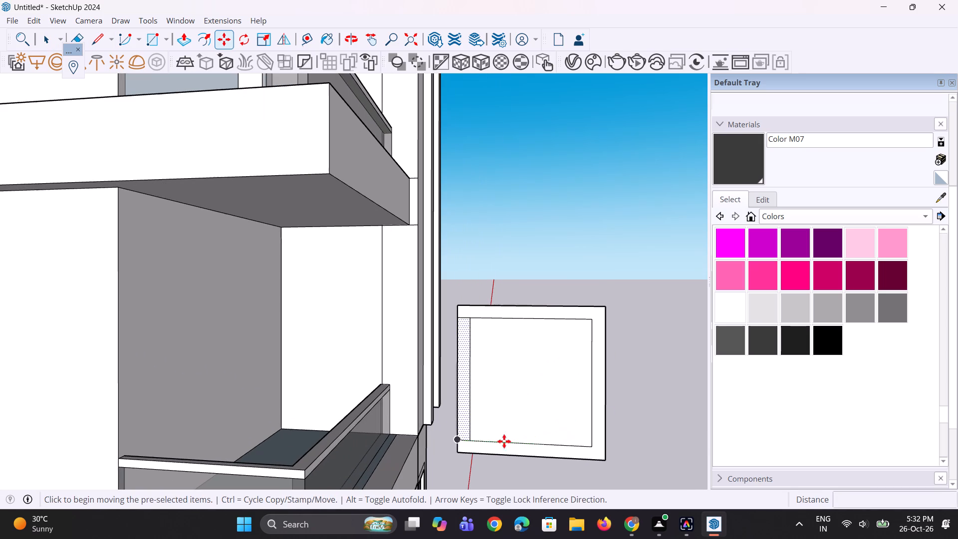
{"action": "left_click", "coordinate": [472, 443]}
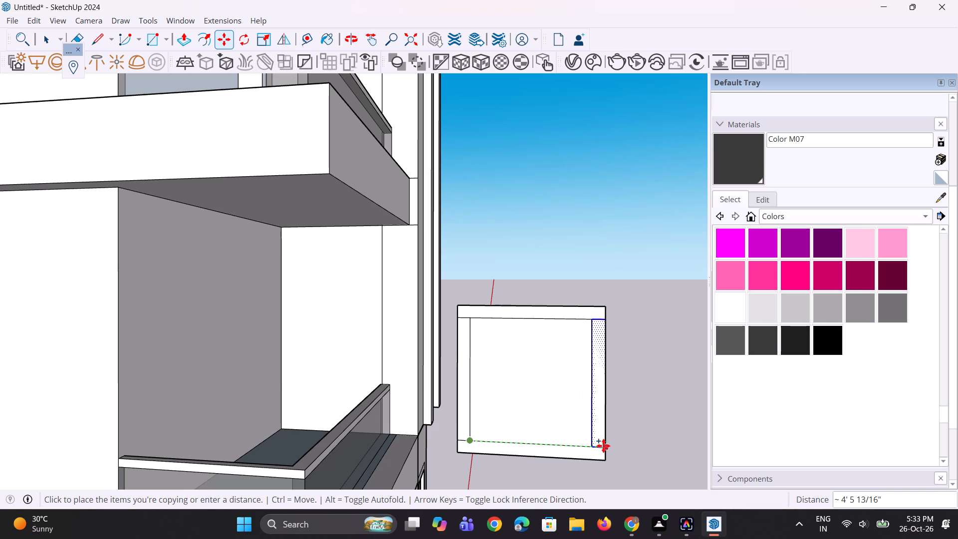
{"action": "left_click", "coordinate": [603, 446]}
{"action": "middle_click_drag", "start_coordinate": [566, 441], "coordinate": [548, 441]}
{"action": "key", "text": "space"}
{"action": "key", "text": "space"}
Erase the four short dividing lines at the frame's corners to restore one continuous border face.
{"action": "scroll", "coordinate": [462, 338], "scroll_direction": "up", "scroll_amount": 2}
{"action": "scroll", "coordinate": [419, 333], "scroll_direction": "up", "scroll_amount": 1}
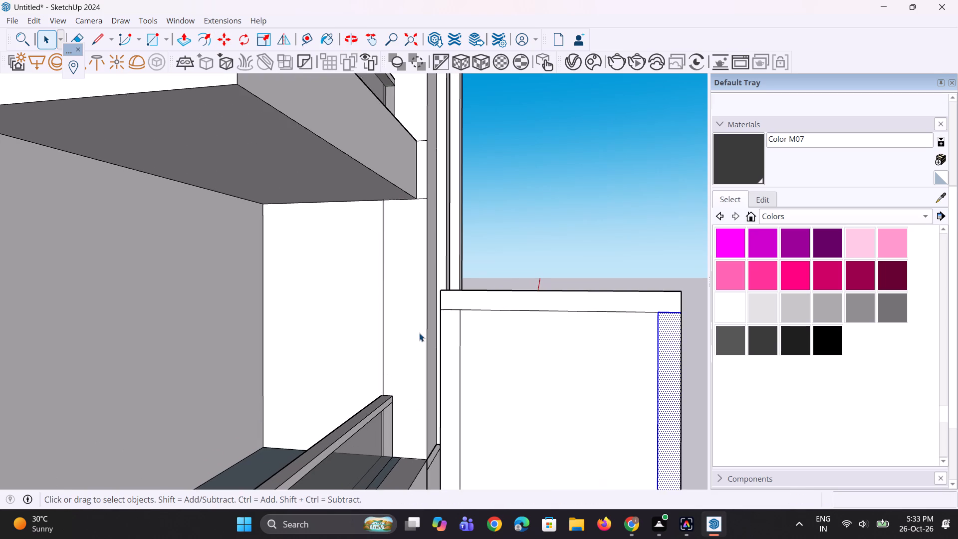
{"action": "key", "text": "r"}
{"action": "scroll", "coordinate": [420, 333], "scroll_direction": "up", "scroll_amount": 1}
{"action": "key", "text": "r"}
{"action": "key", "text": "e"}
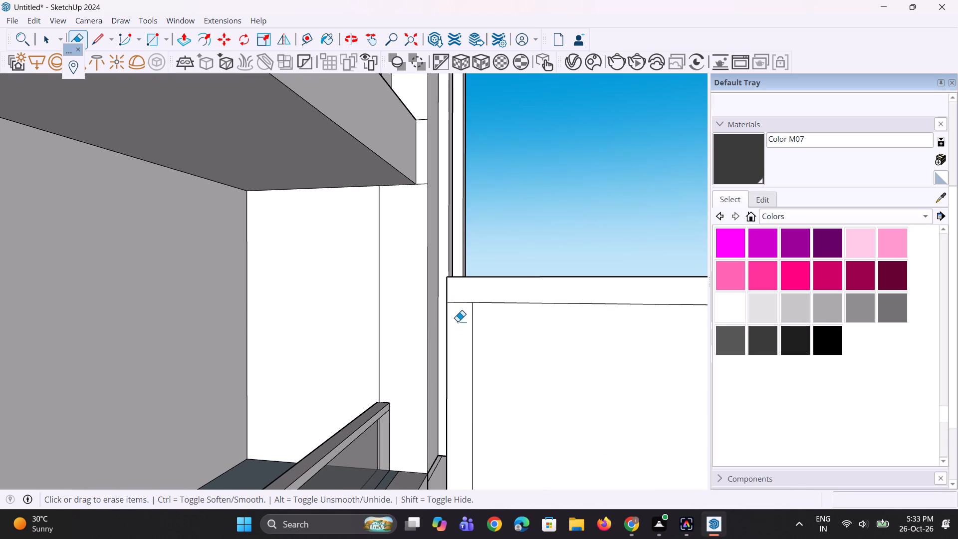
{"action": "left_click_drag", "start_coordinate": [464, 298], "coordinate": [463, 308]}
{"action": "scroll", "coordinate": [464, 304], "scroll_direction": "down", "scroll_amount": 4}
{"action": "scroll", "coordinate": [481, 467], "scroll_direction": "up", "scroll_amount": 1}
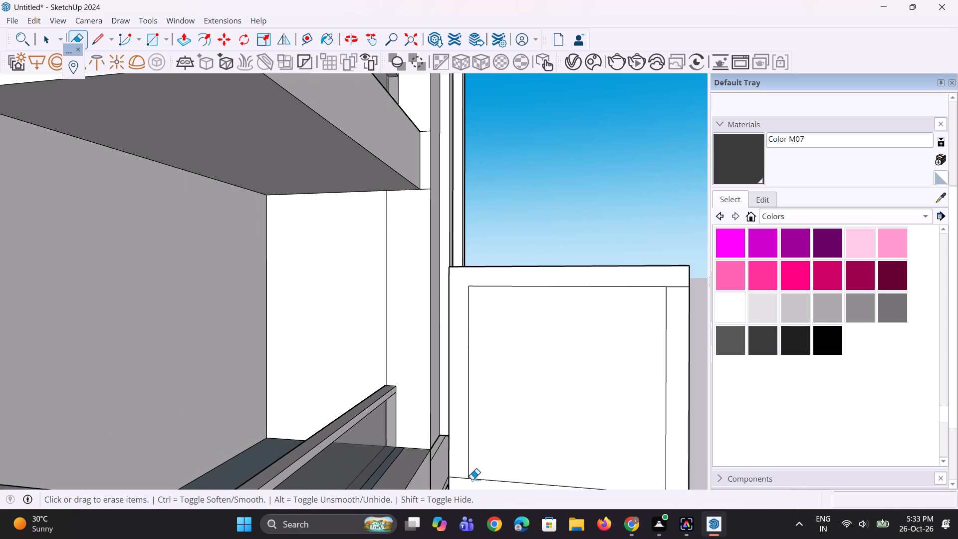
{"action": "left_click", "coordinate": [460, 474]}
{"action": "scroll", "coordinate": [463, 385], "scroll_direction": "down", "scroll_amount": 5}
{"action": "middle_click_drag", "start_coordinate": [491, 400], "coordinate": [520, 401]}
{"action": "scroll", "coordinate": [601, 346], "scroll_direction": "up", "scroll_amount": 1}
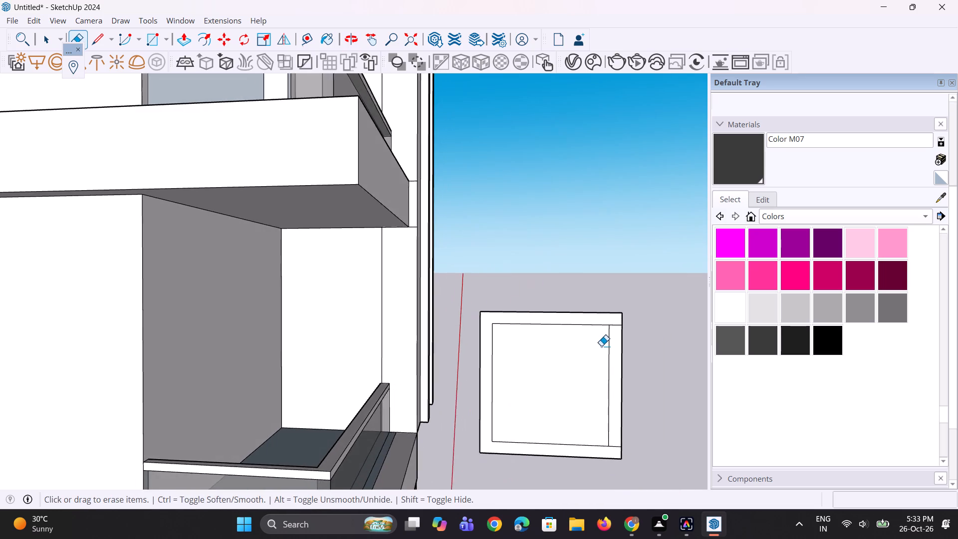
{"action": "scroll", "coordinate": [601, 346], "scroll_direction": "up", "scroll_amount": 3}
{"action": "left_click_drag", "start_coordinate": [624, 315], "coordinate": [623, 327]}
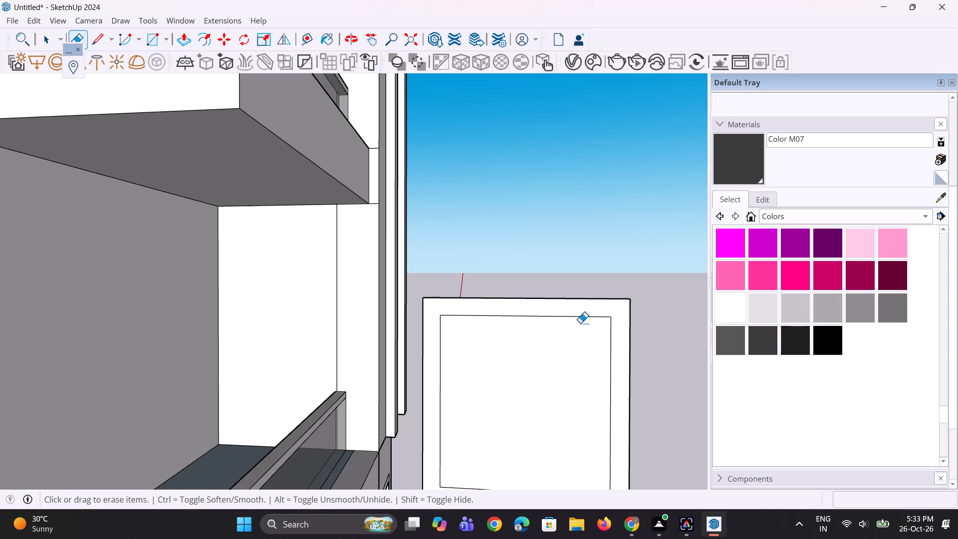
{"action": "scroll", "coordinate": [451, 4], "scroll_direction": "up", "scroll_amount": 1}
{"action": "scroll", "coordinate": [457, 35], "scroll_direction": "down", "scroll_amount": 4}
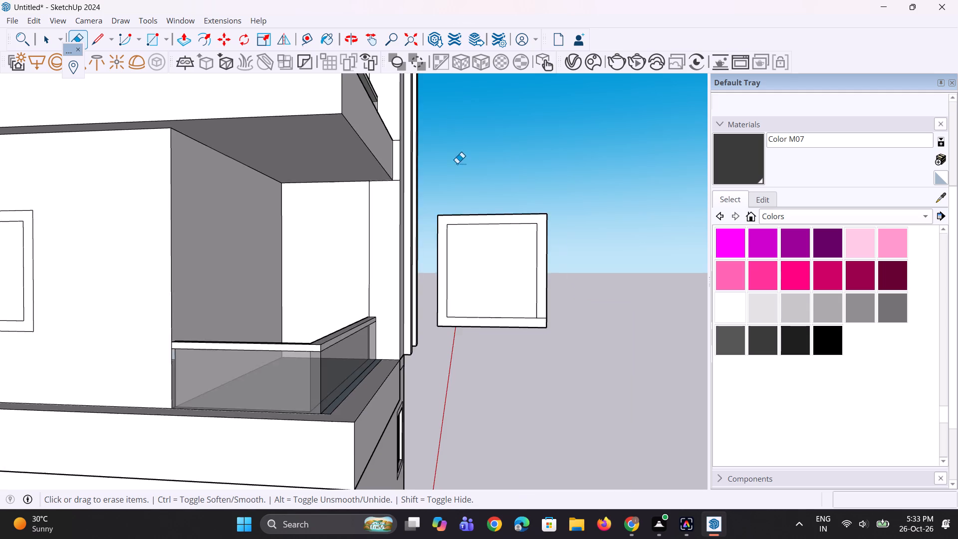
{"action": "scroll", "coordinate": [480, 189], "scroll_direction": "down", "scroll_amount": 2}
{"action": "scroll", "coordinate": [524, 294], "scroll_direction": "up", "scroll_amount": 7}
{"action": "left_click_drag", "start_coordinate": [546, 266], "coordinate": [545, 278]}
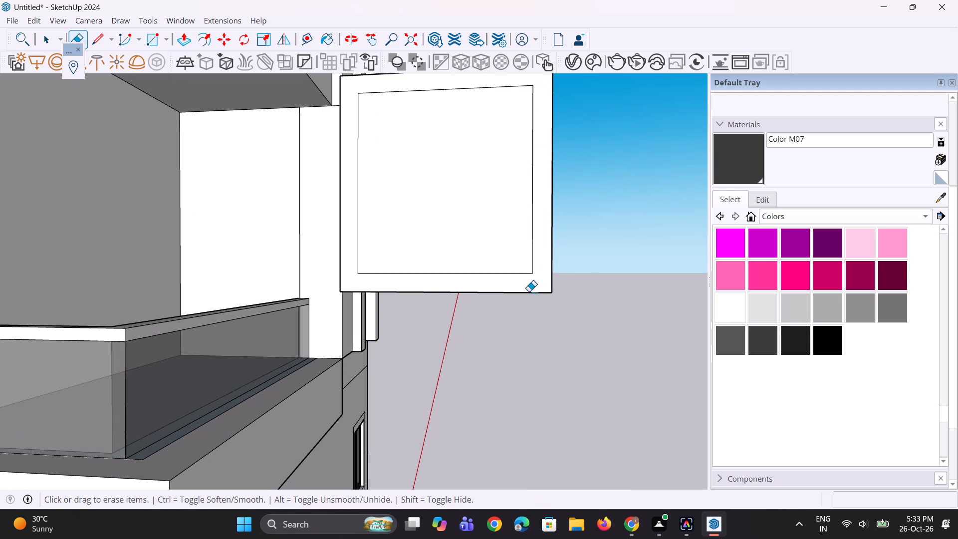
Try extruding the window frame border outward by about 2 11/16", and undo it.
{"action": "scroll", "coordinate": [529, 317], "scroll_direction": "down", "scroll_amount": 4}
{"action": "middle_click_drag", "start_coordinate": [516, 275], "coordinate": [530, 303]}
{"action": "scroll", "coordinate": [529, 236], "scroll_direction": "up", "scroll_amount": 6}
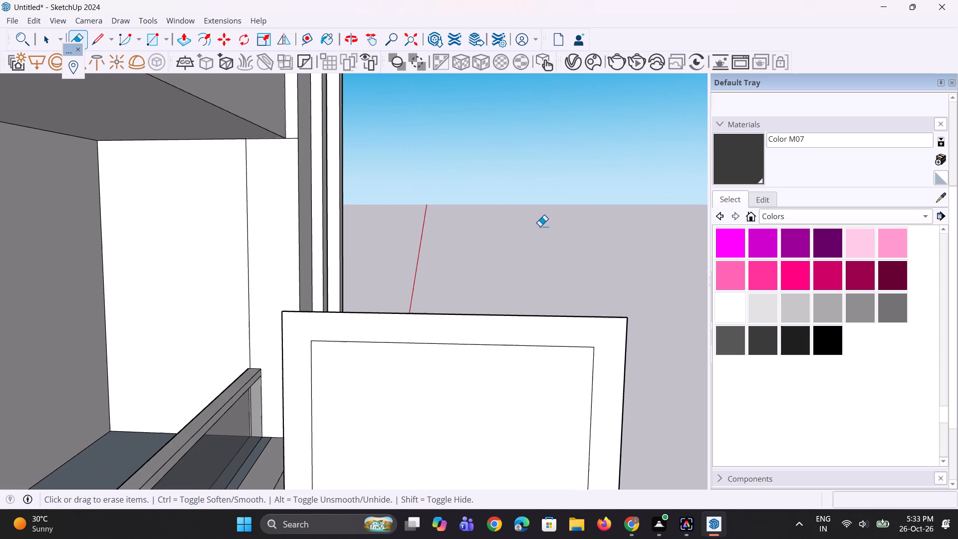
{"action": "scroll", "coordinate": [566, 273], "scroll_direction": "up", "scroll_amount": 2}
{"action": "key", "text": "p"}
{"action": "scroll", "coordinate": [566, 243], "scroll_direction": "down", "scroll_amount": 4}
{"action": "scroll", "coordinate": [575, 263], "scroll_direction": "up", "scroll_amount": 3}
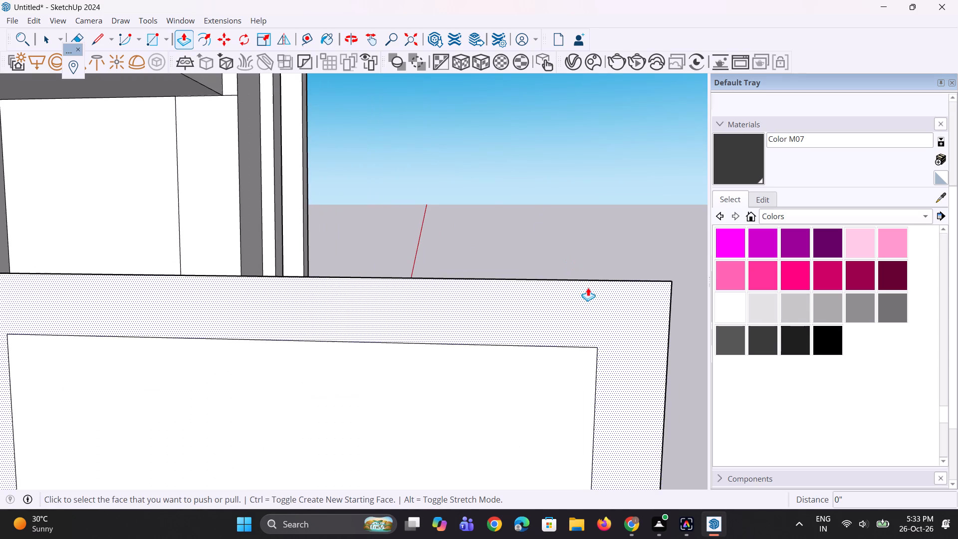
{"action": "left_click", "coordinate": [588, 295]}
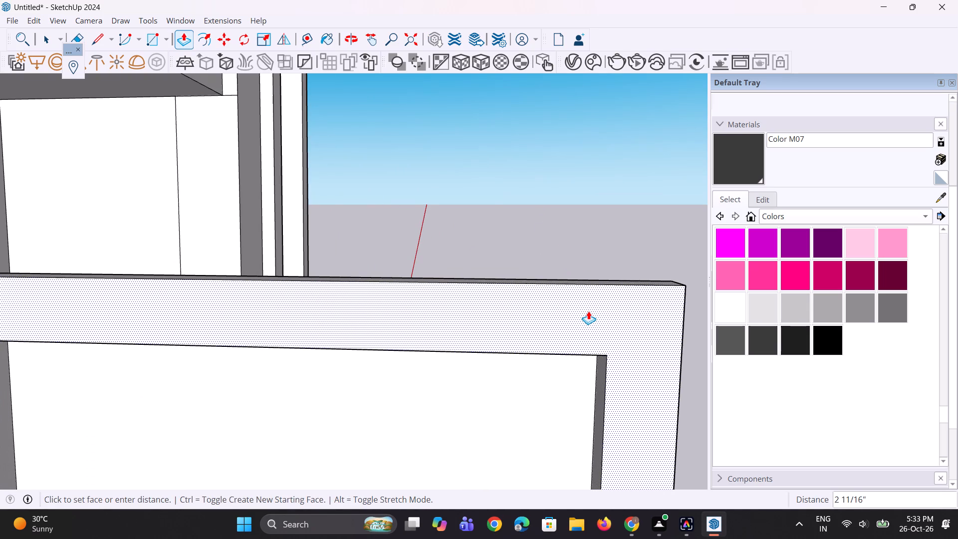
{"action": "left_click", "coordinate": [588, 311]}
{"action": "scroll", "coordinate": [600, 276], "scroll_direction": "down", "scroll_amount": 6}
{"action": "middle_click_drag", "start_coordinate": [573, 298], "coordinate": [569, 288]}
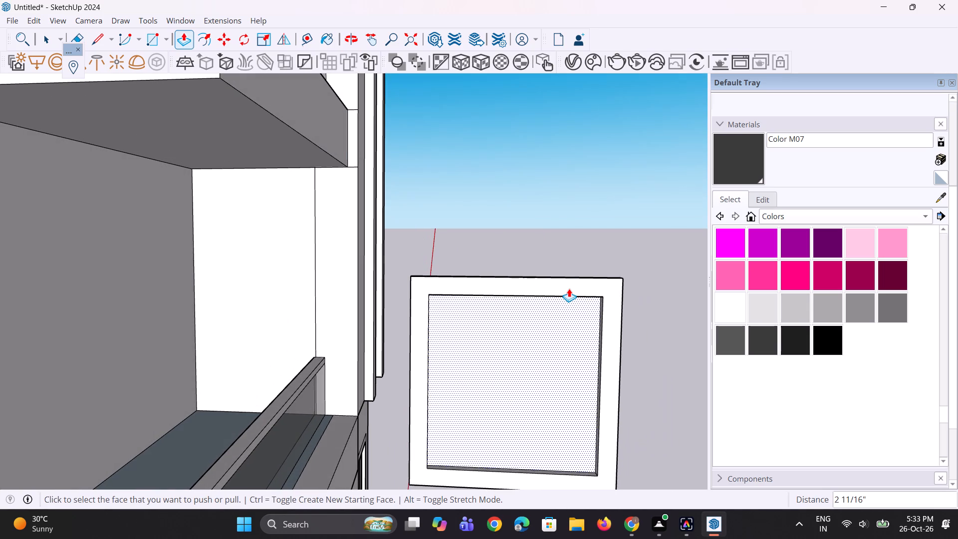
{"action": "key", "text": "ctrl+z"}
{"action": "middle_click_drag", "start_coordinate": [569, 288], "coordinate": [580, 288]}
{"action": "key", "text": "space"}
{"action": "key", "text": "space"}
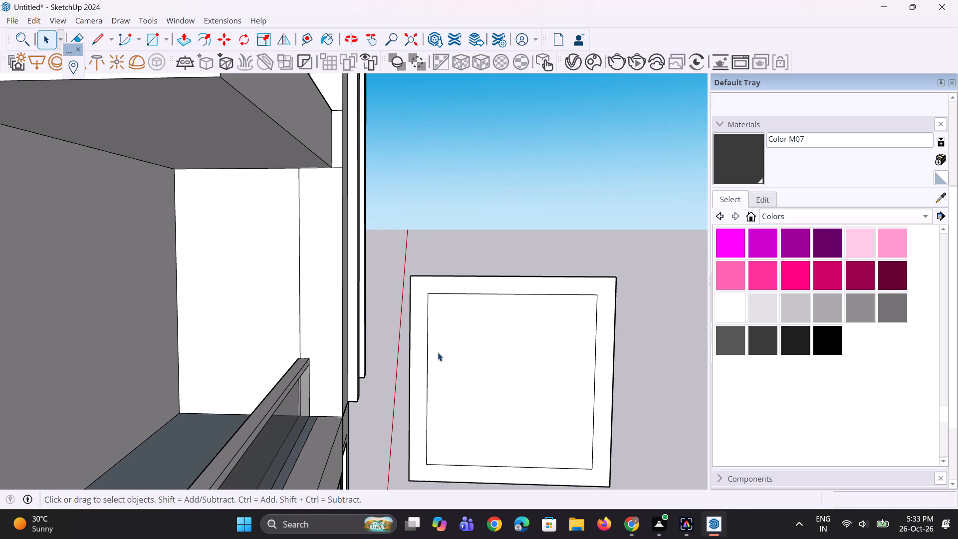
Draw two short horizontal lines joining the inner square's left corners to the outer left edge, separating the left strip.
{"action": "scroll", "coordinate": [423, 332], "scroll_direction": "up", "scroll_amount": 1}
{"action": "key", "text": "l"}
{"action": "scroll", "coordinate": [439, 322], "scroll_direction": "up", "scroll_amount": 2}
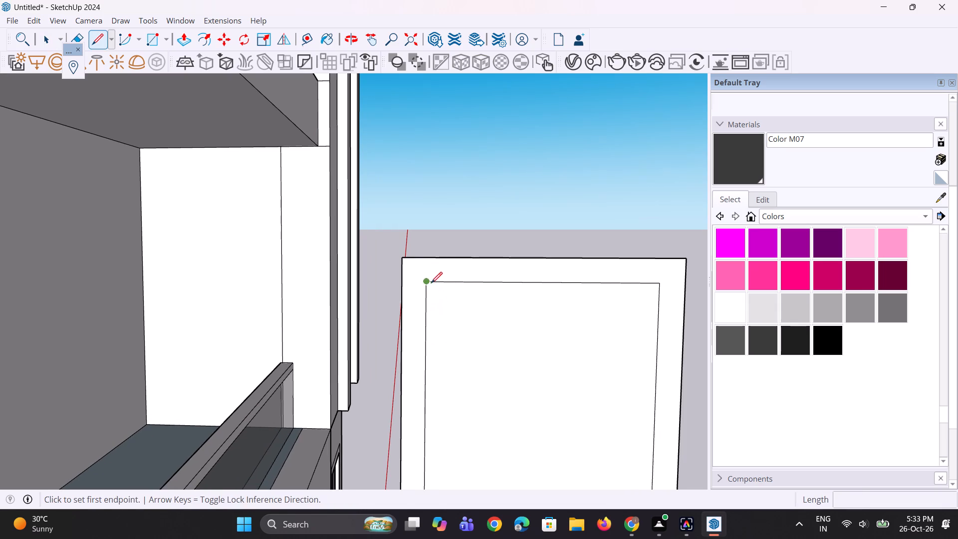
{"action": "left_click", "coordinate": [428, 281]}
{"action": "left_click", "coordinate": [401, 286]}
{"action": "scroll", "coordinate": [426, 252], "scroll_direction": "down", "scroll_amount": 4}
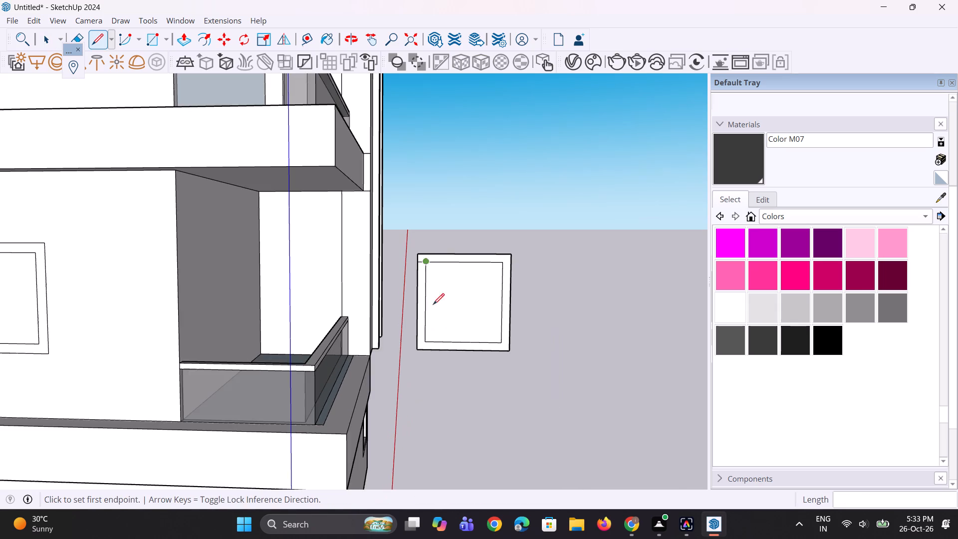
{"action": "scroll", "coordinate": [440, 342], "scroll_direction": "up", "scroll_amount": 6}
{"action": "left_click", "coordinate": [422, 339]}
{"action": "left_click", "coordinate": [405, 343]}
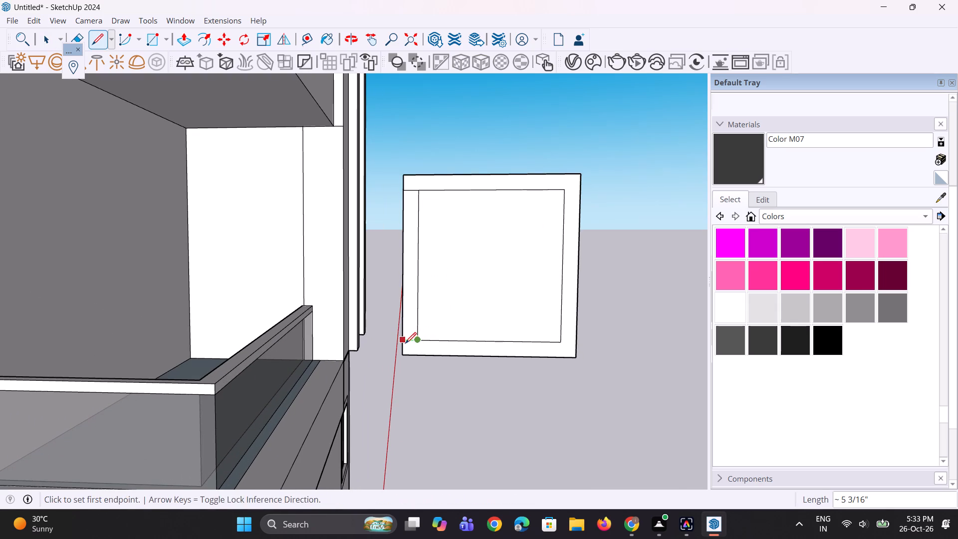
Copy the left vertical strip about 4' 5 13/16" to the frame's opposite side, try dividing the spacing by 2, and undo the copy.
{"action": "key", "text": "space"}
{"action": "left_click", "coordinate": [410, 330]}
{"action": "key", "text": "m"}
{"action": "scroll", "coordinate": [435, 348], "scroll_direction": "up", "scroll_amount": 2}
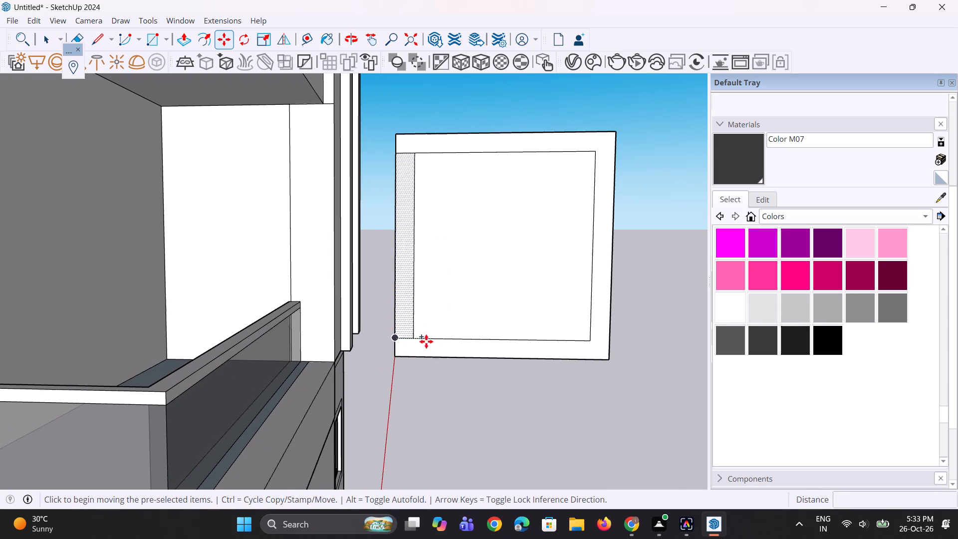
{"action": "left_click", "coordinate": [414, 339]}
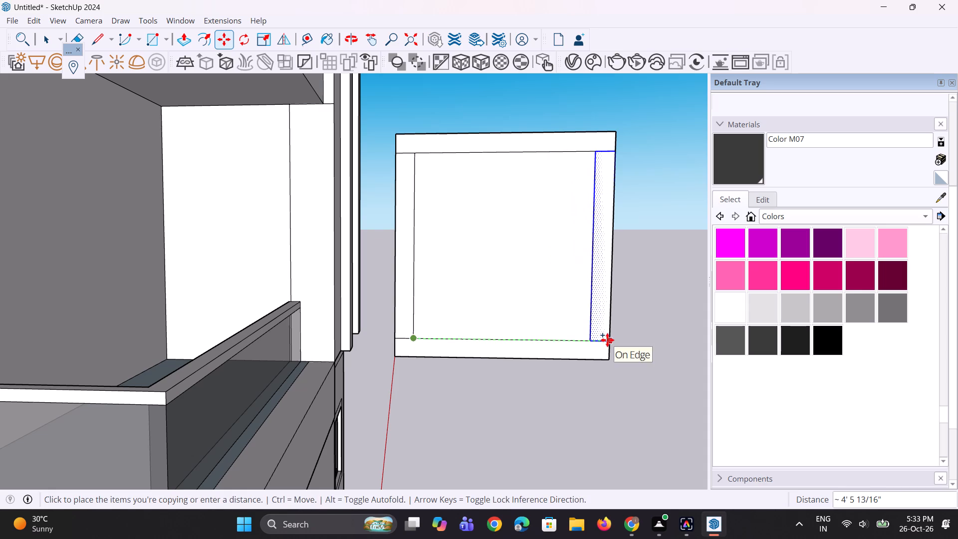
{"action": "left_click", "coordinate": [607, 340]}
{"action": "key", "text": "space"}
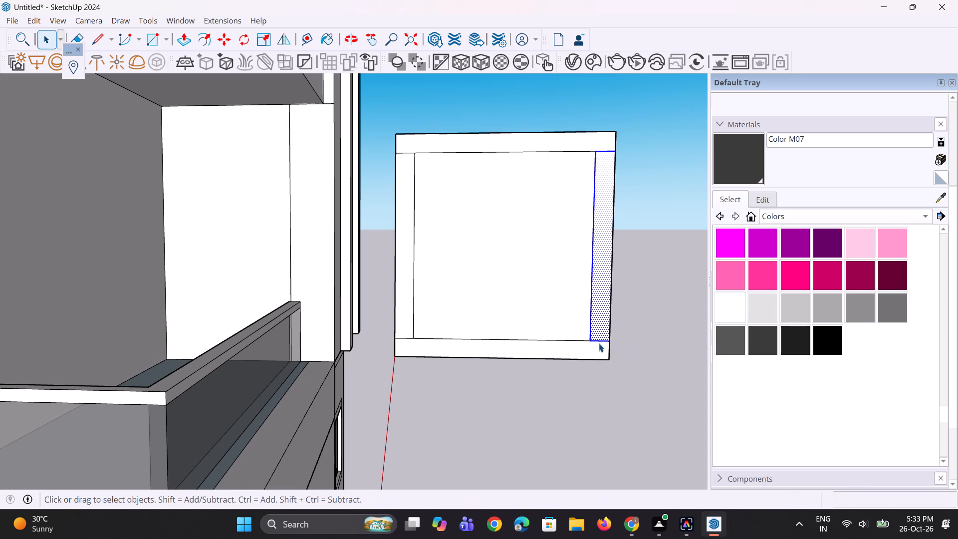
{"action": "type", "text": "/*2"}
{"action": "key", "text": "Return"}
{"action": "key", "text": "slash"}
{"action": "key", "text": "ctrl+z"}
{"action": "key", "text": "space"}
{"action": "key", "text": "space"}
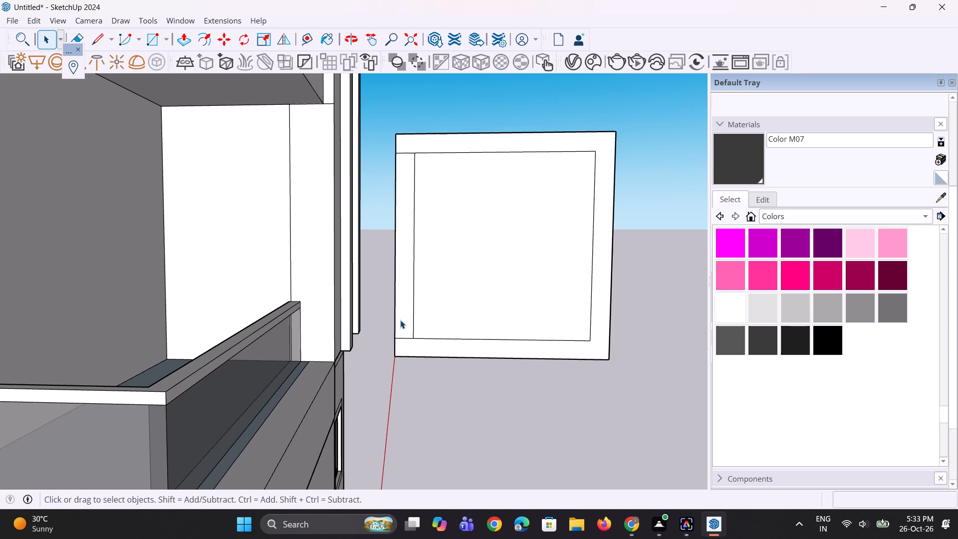
Copy the left vertical strip onto the frame's opposite side again, dividing the distance by 2 to add a middle strip.
{"action": "left_click", "coordinate": [400, 320]}
{"action": "scroll", "coordinate": [404, 339], "scroll_direction": "up", "scroll_amount": 2}
{"action": "key", "text": "m"}
{"action": "left_click", "coordinate": [414, 338]}
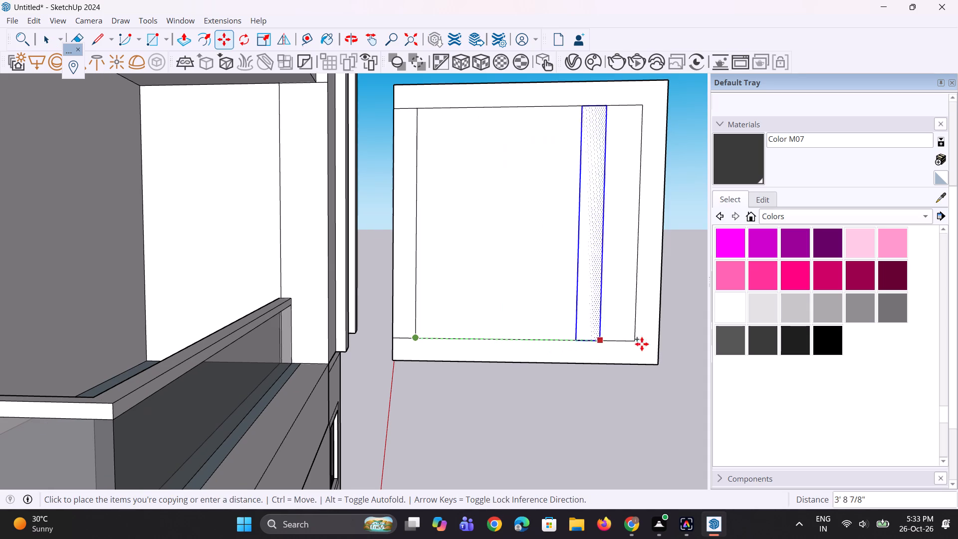
{"action": "left_click", "coordinate": [661, 341]}
{"action": "type", "text": "/2"}
{"action": "key", "text": "Return"}
{"action": "scroll", "coordinate": [661, 370], "scroll_direction": "down", "scroll_amount": 4}
{"action": "scroll", "coordinate": [558, 297], "scroll_direction": "up", "scroll_amount": 1}
Erase the short dividing lines at the ends of the three vertical strips, merging them into one frame face around two panes.
{"action": "middle_click_drag", "start_coordinate": [558, 297], "coordinate": [553, 293]}
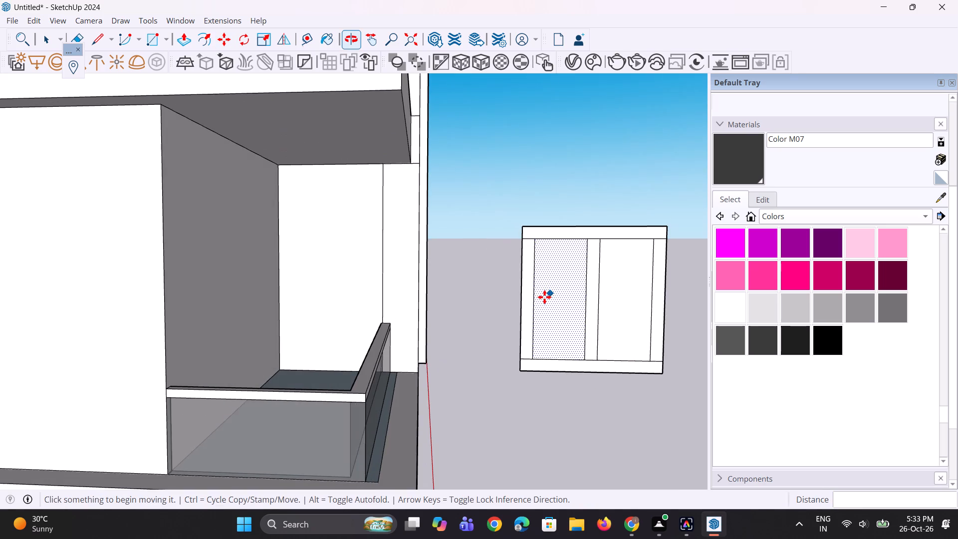
{"action": "scroll", "coordinate": [552, 272], "scroll_direction": "up", "scroll_amount": 5}
{"action": "key", "text": "e"}
{"action": "left_click_drag", "start_coordinate": [514, 214], "coordinate": [514, 219]}
{"action": "left_click_drag", "start_coordinate": [624, 215], "coordinate": [618, 238]}
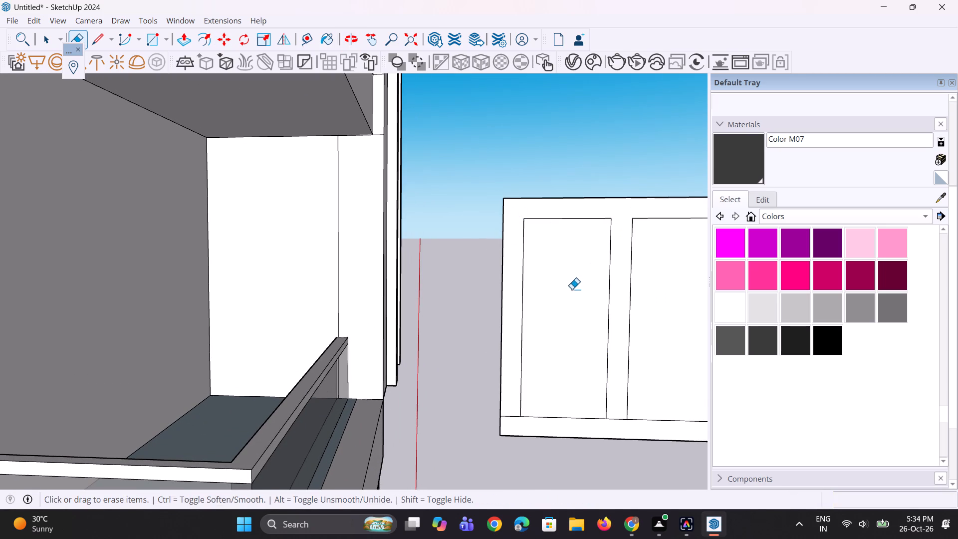
{"action": "scroll", "coordinate": [448, 228], "scroll_direction": "down", "scroll_amount": 3}
{"action": "scroll", "coordinate": [441, 310], "scroll_direction": "up", "scroll_amount": 3}
{"action": "scroll", "coordinate": [496, 313], "scroll_direction": "up", "scroll_amount": 3}
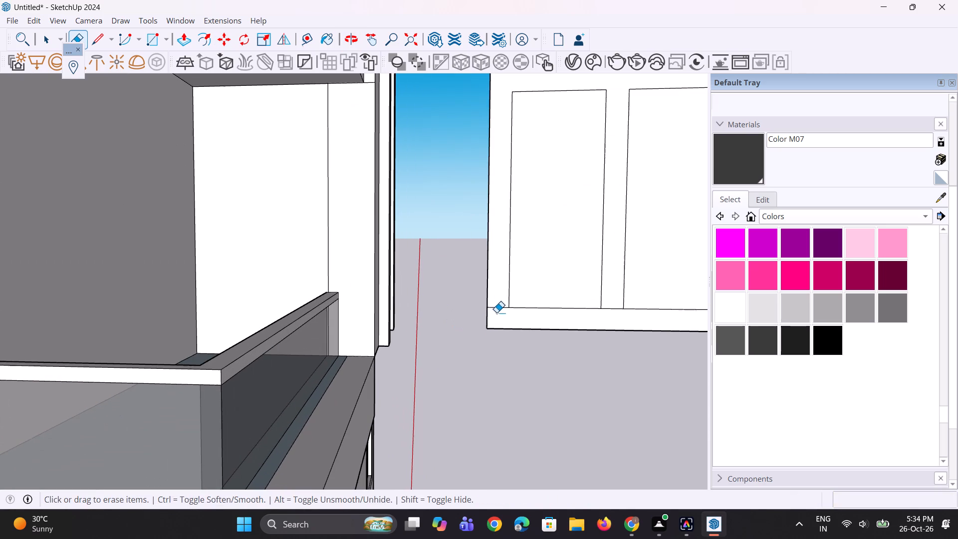
{"action": "left_click_drag", "start_coordinate": [500, 304], "coordinate": [499, 318]}
{"action": "scroll", "coordinate": [599, 293], "scroll_direction": "up", "scroll_amount": 4}
{"action": "left_click_drag", "start_coordinate": [619, 312], "coordinate": [619, 324]}
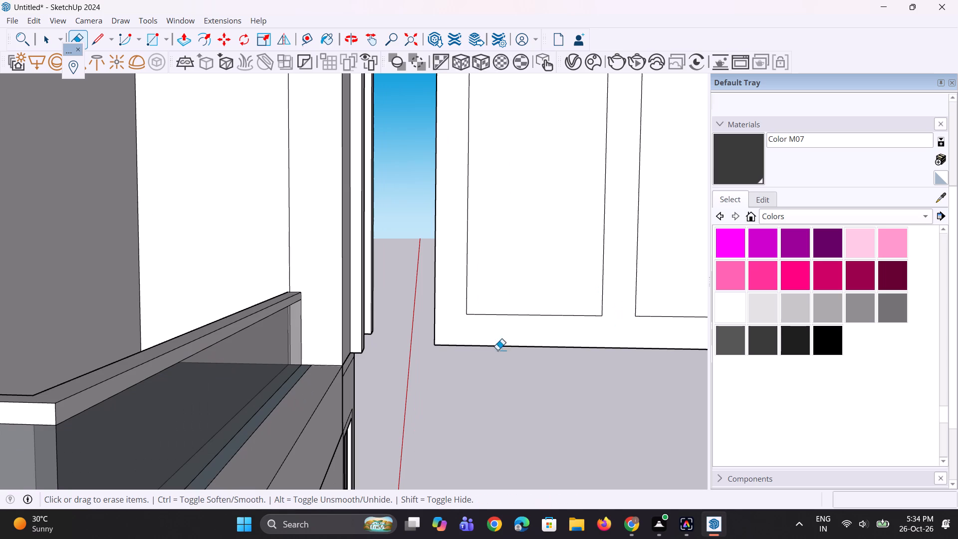
{"action": "scroll", "coordinate": [430, 352], "scroll_direction": "down", "scroll_amount": 5}
{"action": "scroll", "coordinate": [578, 273], "scroll_direction": "up", "scroll_amount": 2}
{"action": "scroll", "coordinate": [508, 264], "scroll_direction": "up", "scroll_amount": 6}
{"action": "left_click_drag", "start_coordinate": [515, 248], "coordinate": [515, 261]}
{"action": "scroll", "coordinate": [510, 463], "scroll_direction": "up", "scroll_amount": 2}
{"action": "left_click_drag", "start_coordinate": [517, 445], "coordinate": [515, 455]}
{"action": "scroll", "coordinate": [508, 452], "scroll_direction": "up", "scroll_amount": 1}
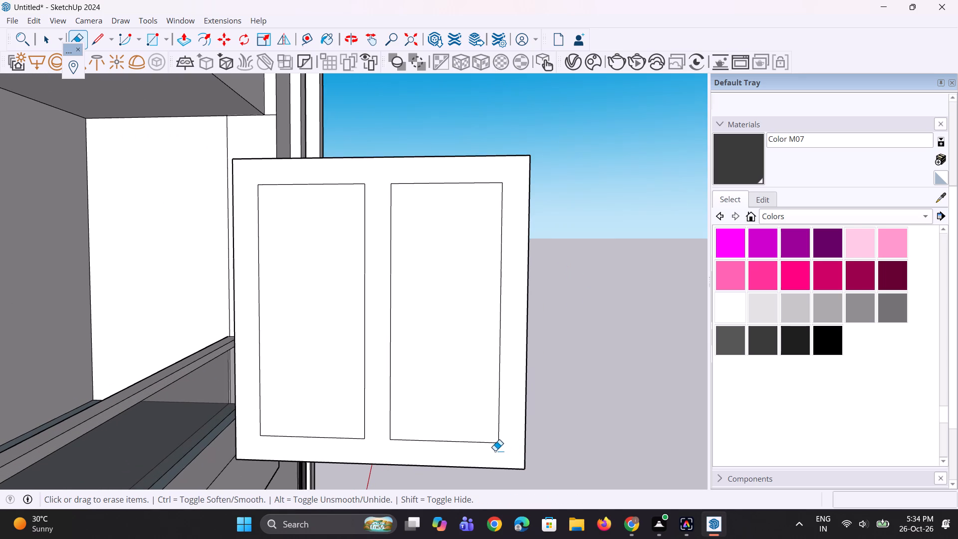
Extrude the two-pane window frame face 3" with Push/Pull.
{"action": "key", "text": "p"}
{"action": "left_click", "coordinate": [502, 452]}
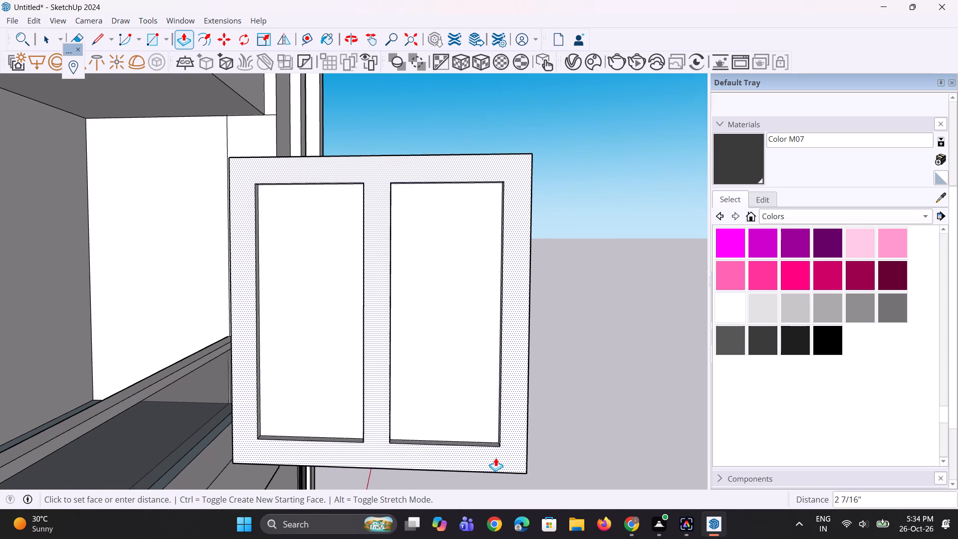
{"action": "type", "text": "3\""}
{"action": "key", "text": "Return"}
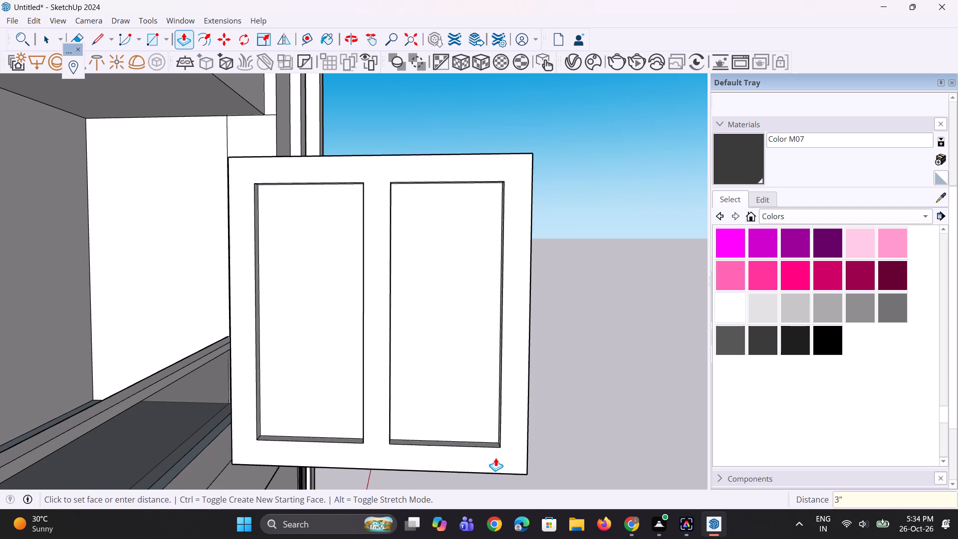
Paint both window panes with Mirror 01 from the Glass and Mirrors collection.
{"action": "middle_click_drag", "start_coordinate": [456, 433], "coordinate": [487, 433]}
{"action": "key", "text": "space"}
{"action": "key", "text": "space"}
{"action": "left_click", "coordinate": [804, 218]}
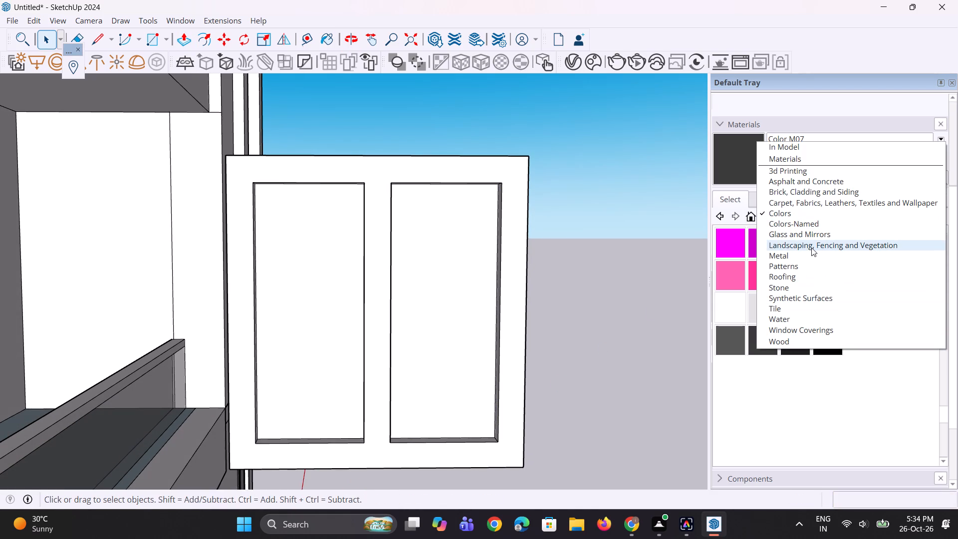
{"action": "left_click", "coordinate": [808, 235]}
{"action": "left_click_drag", "start_coordinate": [729, 240], "coordinate": [725, 247]}
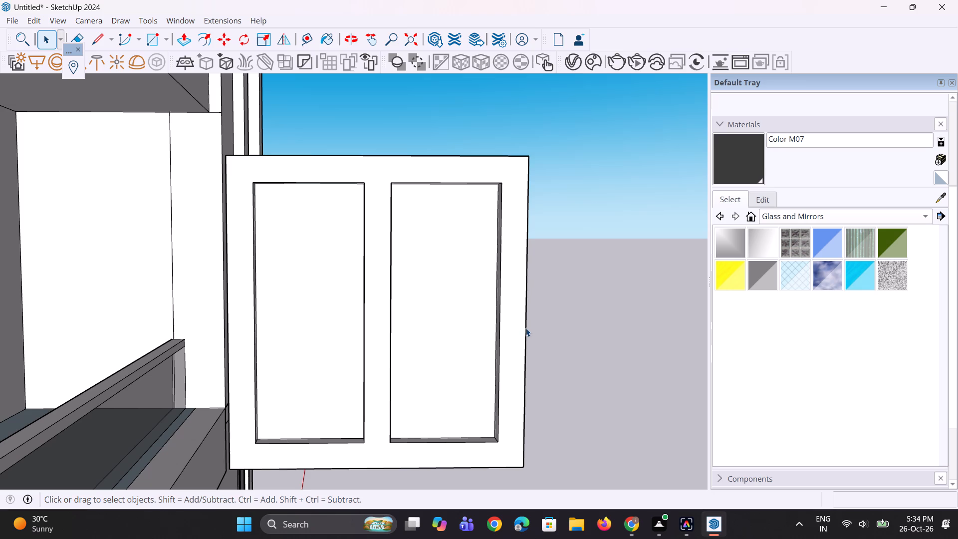
{"action": "left_click", "coordinate": [457, 323]}
{"action": "left_click_drag", "start_coordinate": [726, 239], "coordinate": [719, 244]}
{"action": "left_click", "coordinate": [471, 343]}
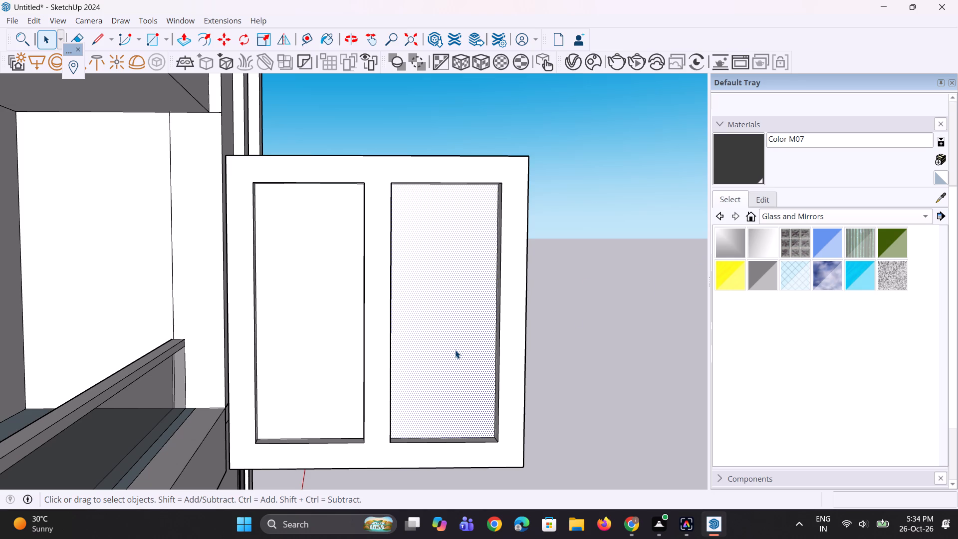
{"action": "double_click", "coordinate": [733, 244]}
{"action": "left_click", "coordinate": [459, 321]}
{"action": "left_click", "coordinate": [325, 354]}
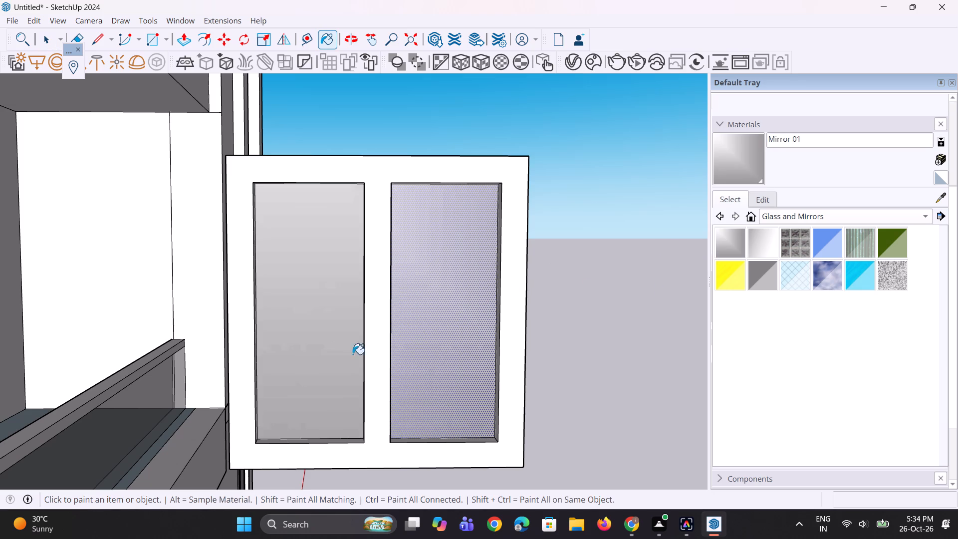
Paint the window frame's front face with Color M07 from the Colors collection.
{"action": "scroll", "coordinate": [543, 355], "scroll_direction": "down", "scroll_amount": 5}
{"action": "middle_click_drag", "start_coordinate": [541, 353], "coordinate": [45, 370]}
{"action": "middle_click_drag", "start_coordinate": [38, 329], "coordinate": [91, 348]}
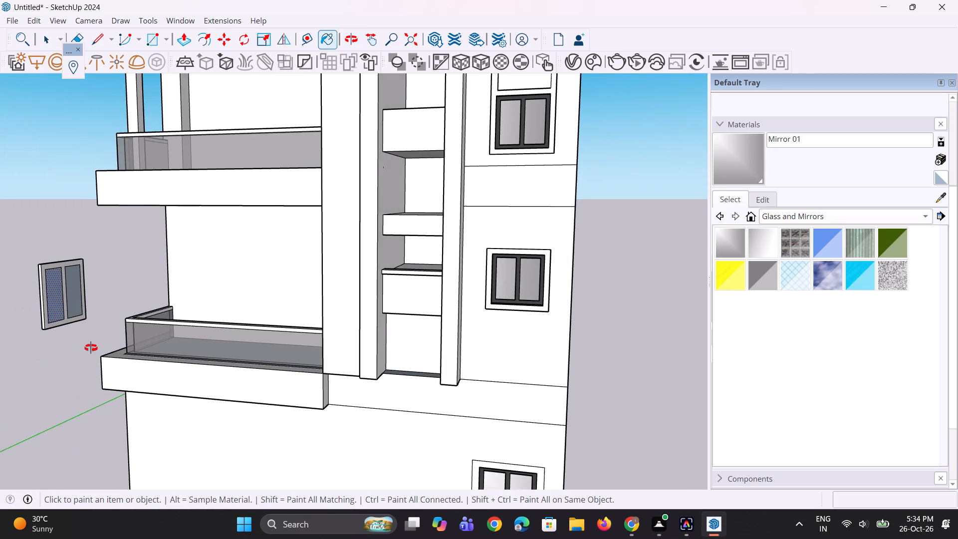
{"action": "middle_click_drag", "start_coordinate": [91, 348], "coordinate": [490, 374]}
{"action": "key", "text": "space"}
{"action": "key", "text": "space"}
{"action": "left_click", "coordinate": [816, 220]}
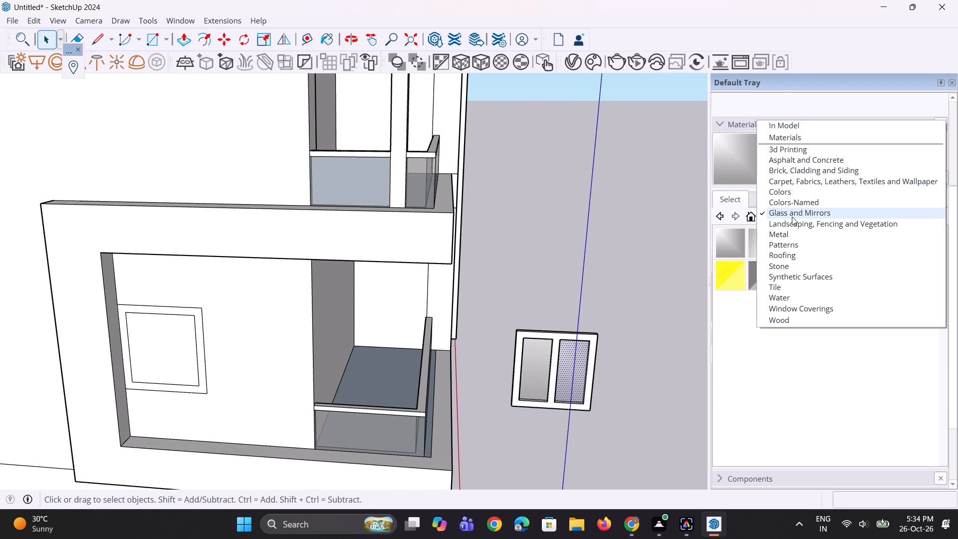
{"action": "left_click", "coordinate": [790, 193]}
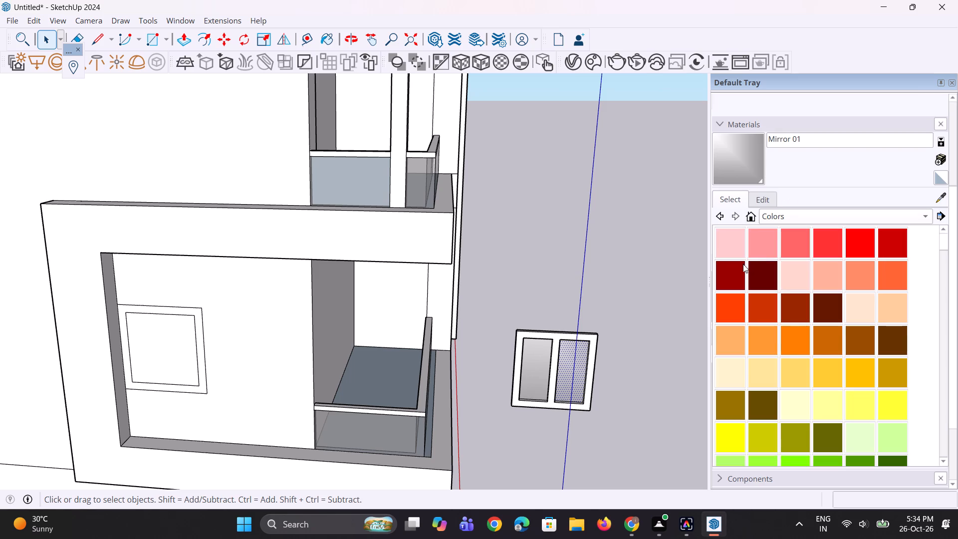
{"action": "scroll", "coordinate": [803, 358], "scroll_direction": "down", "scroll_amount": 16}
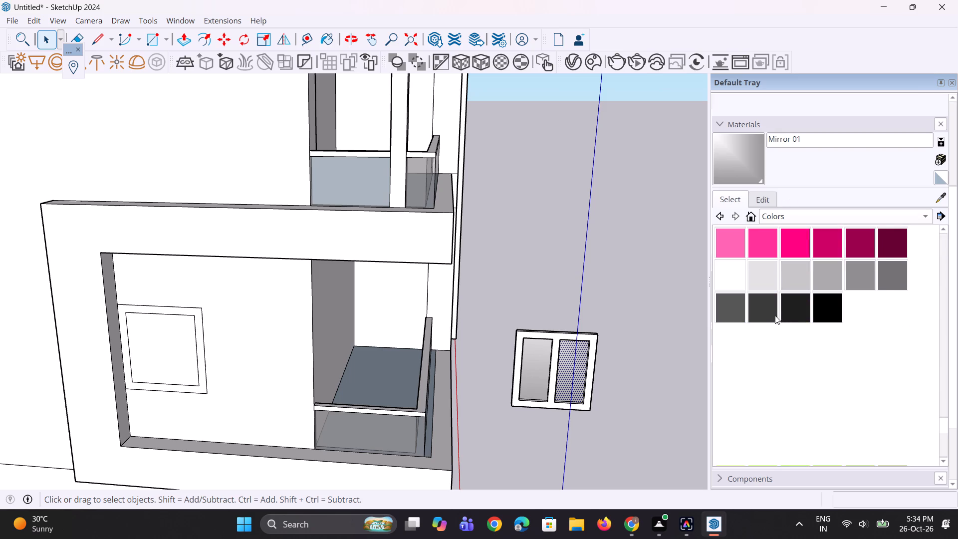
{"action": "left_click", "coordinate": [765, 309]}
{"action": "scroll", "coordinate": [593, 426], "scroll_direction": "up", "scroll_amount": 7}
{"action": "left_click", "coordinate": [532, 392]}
Repaint the window frame's front face with Color M08.
{"action": "scroll", "coordinate": [536, 360], "scroll_direction": "up", "scroll_amount": 3}
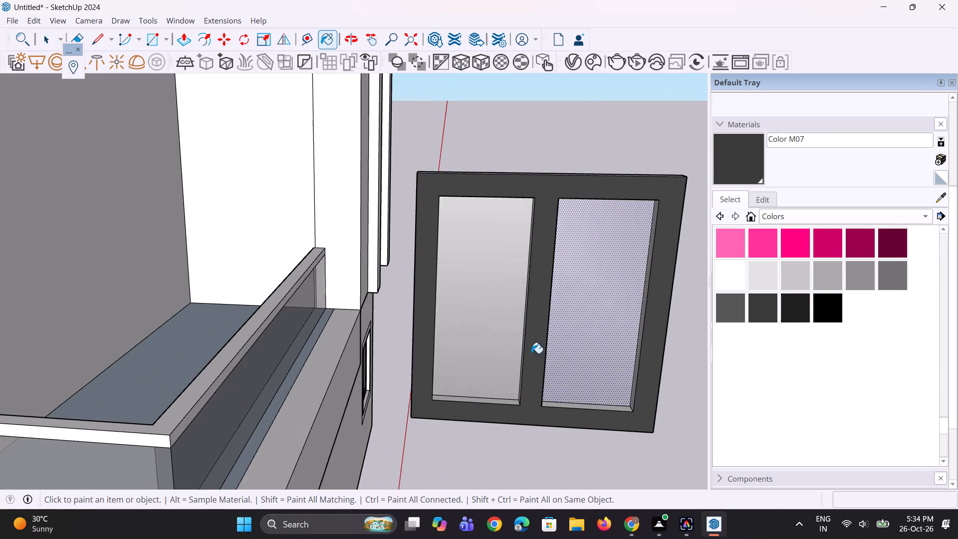
{"action": "scroll", "coordinate": [531, 353], "scroll_direction": "up", "scroll_amount": 5}
{"action": "middle_click_drag", "start_coordinate": [489, 417], "coordinate": [496, 422]}
{"action": "left_click", "coordinate": [798, 313]}
{"action": "scroll", "coordinate": [543, 437], "scroll_direction": "up", "scroll_amount": 2}
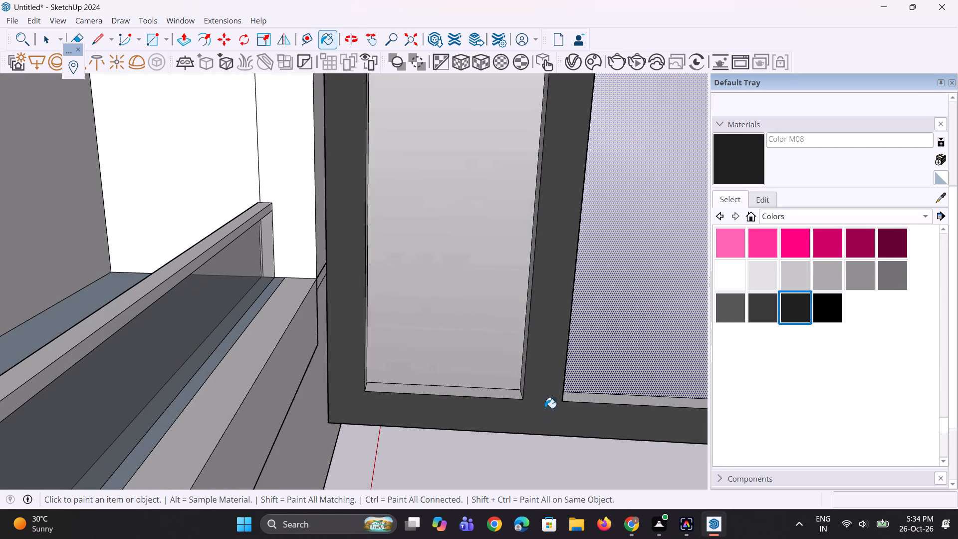
{"action": "left_click", "coordinate": [545, 408]}
Paint the left pane's bottom and side reveals and the right pane's left and bottom reveals with Color M08.
{"action": "scroll", "coordinate": [478, 406], "scroll_direction": "up", "scroll_amount": 3}
{"action": "left_click", "coordinate": [487, 392]}
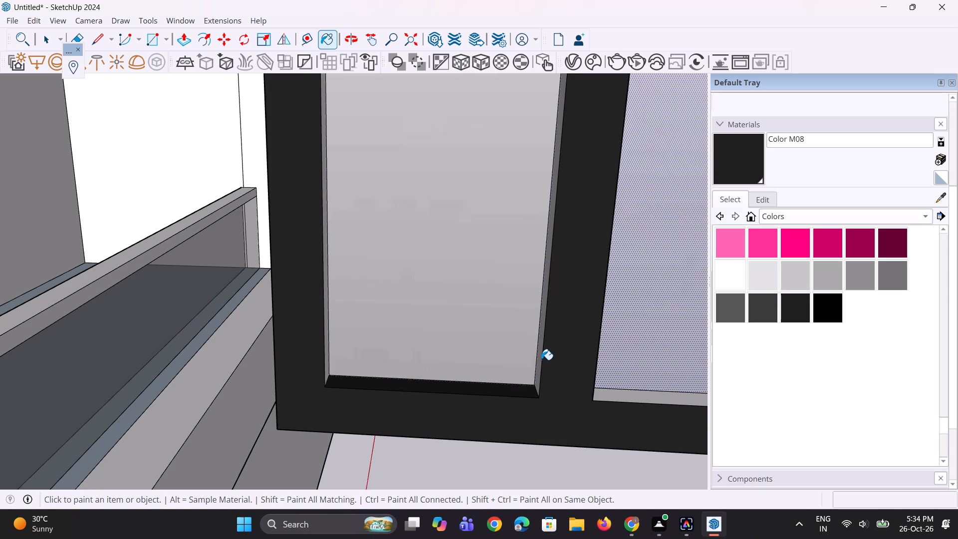
{"action": "left_click", "coordinate": [539, 355]}
{"action": "middle_click_drag", "start_coordinate": [636, 386], "coordinate": [521, 375]}
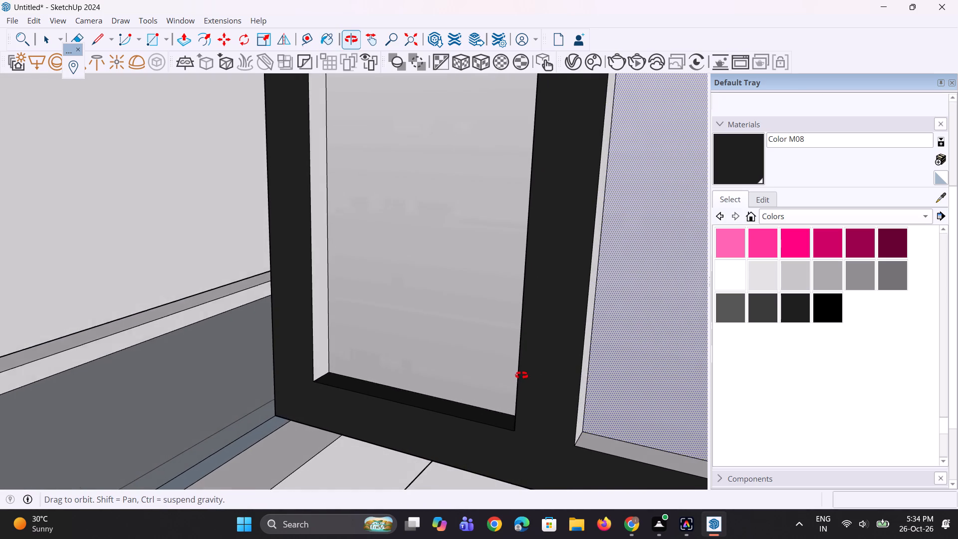
{"action": "middle_click_drag", "start_coordinate": [521, 375], "coordinate": [521, 375]}
{"action": "left_click", "coordinate": [583, 396]}
{"action": "left_click", "coordinate": [585, 445]}
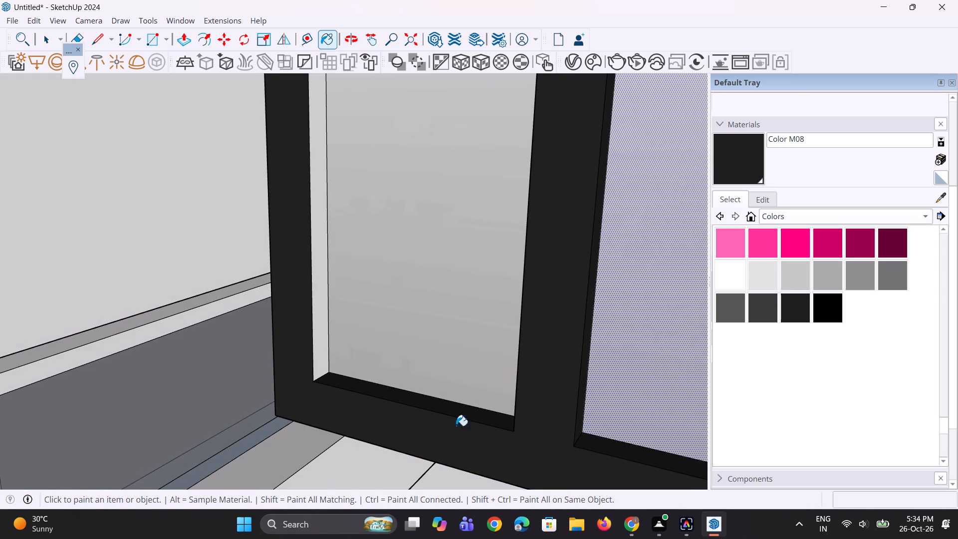
{"action": "left_click", "coordinate": [314, 357]}
{"action": "left_click", "coordinate": [327, 356]}
Paint the right pane's remaining side reveal and the top reveals of both panes with Color M08.
{"action": "scroll", "coordinate": [363, 436], "scroll_direction": "down", "scroll_amount": 2}
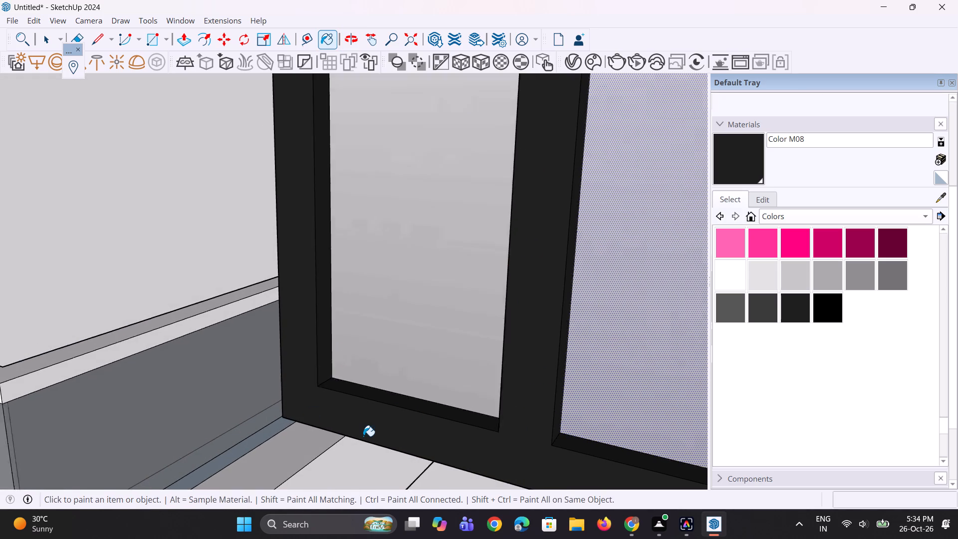
{"action": "scroll", "coordinate": [363, 436], "scroll_direction": "down", "scroll_amount": 9}
{"action": "middle_click_drag", "start_coordinate": [378, 433], "coordinate": [549, 387]}
{"action": "scroll", "coordinate": [557, 334], "scroll_direction": "up", "scroll_amount": 3}
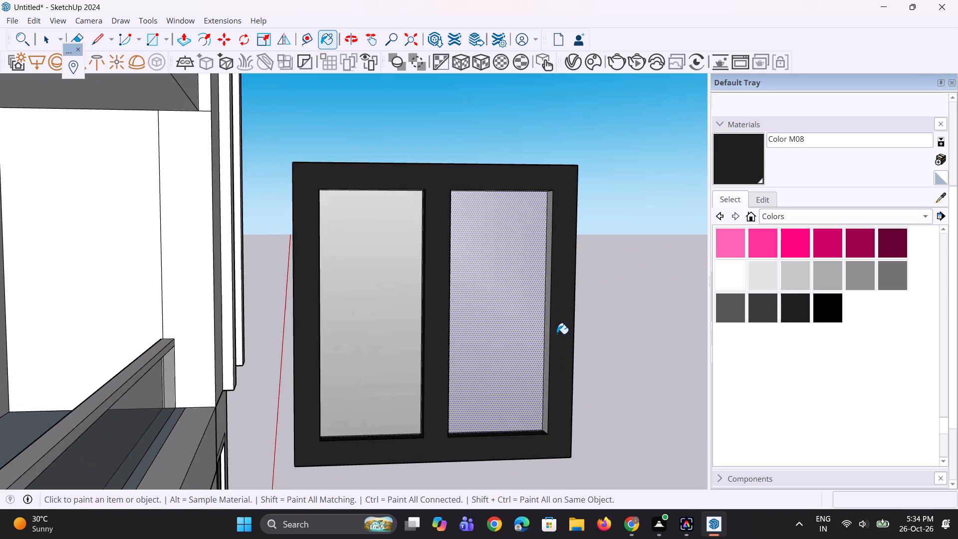
{"action": "scroll", "coordinate": [555, 334], "scroll_direction": "up", "scroll_amount": 1}
{"action": "left_click", "coordinate": [548, 336]}
{"action": "middle_click_drag", "start_coordinate": [536, 342], "coordinate": [537, 224]}
{"action": "scroll", "coordinate": [535, 342], "scroll_direction": "up", "scroll_amount": 1}
{"action": "scroll", "coordinate": [488, 175], "scroll_direction": "up", "scroll_amount": 2}
{"action": "left_click", "coordinate": [487, 174]}
{"action": "left_click", "coordinate": [351, 168]}
Paint the window frame's outer right, left and top side faces with Color M08.
{"action": "middle_click_drag", "start_coordinate": [442, 205], "coordinate": [238, 239]}
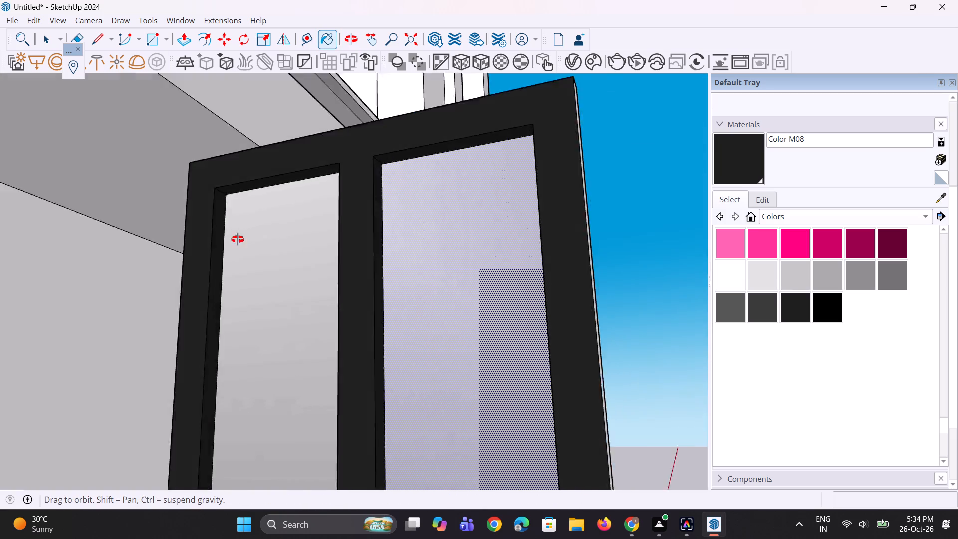
{"action": "middle_click_drag", "start_coordinate": [238, 239], "coordinate": [141, 283]}
{"action": "scroll", "coordinate": [474, 322], "scroll_direction": "up", "scroll_amount": 2}
{"action": "left_click", "coordinate": [474, 323]}
{"action": "middle_click_drag", "start_coordinate": [399, 363], "coordinate": [684, 363]}
{"action": "scroll", "coordinate": [579, 335], "scroll_direction": "down", "scroll_amount": 2}
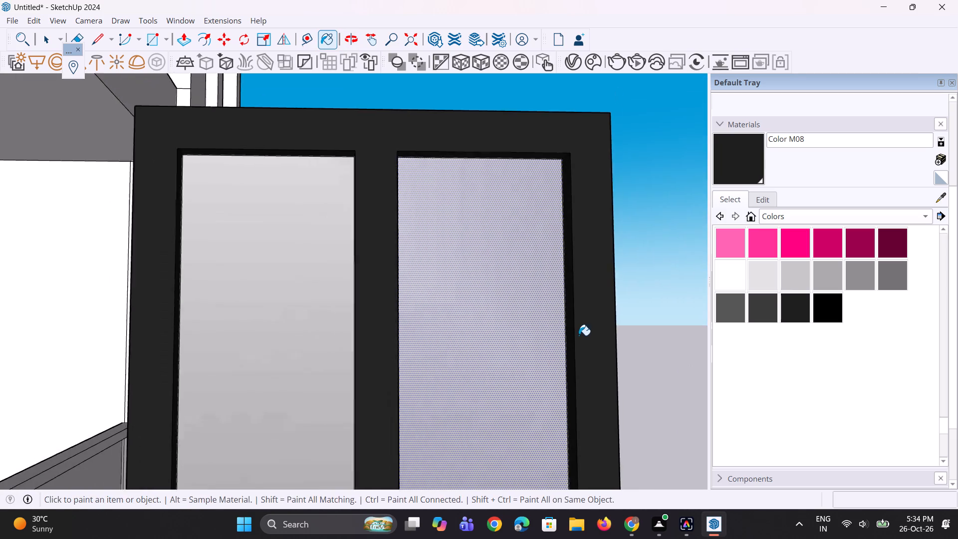
{"action": "scroll", "coordinate": [579, 335], "scroll_direction": "down", "scroll_amount": 3}
{"action": "middle_click_drag", "start_coordinate": [394, 274], "coordinate": [409, 457]}
{"action": "scroll", "coordinate": [477, 209], "scroll_direction": "up", "scroll_amount": 1}
{"action": "left_click", "coordinate": [483, 180]}
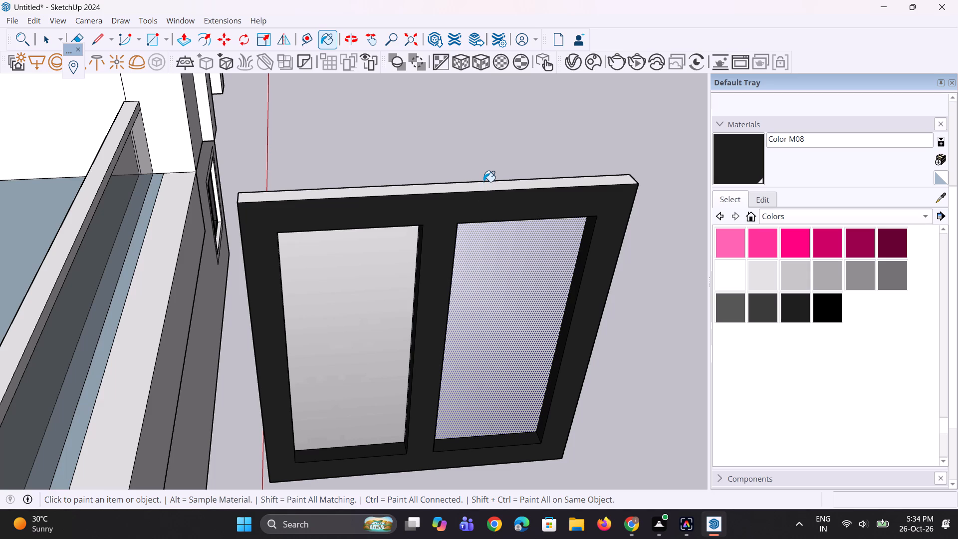
{"action": "left_click", "coordinate": [483, 182]}
{"action": "middle_click_drag", "start_coordinate": [199, 267], "coordinate": [283, 260]}
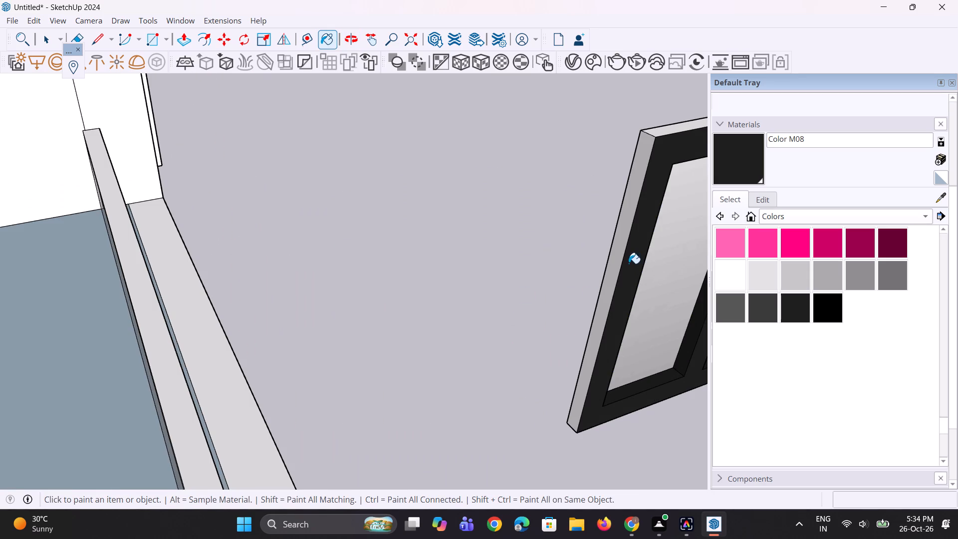
{"action": "left_click", "coordinate": [626, 239]}
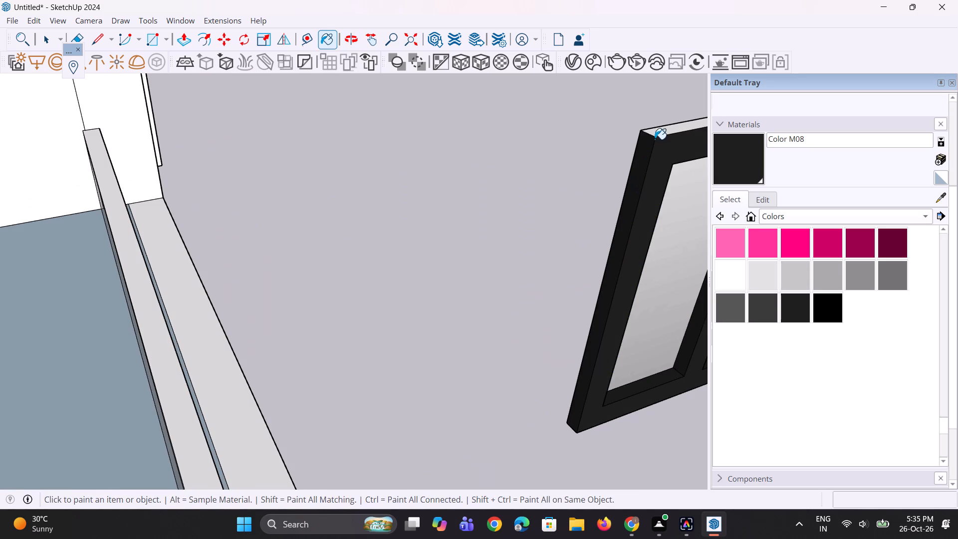
{"action": "left_click", "coordinate": [665, 129]}
Paint the window frame's underside with Color M08.
{"action": "middle_click_drag", "start_coordinate": [458, 232], "coordinate": [389, 196]}
{"action": "scroll", "coordinate": [405, 405], "scroll_direction": "down", "scroll_amount": 4}
{"action": "middle_click_drag", "start_coordinate": [379, 339], "coordinate": [438, 129]}
{"action": "scroll", "coordinate": [415, 165], "scroll_direction": "up", "scroll_amount": 5}
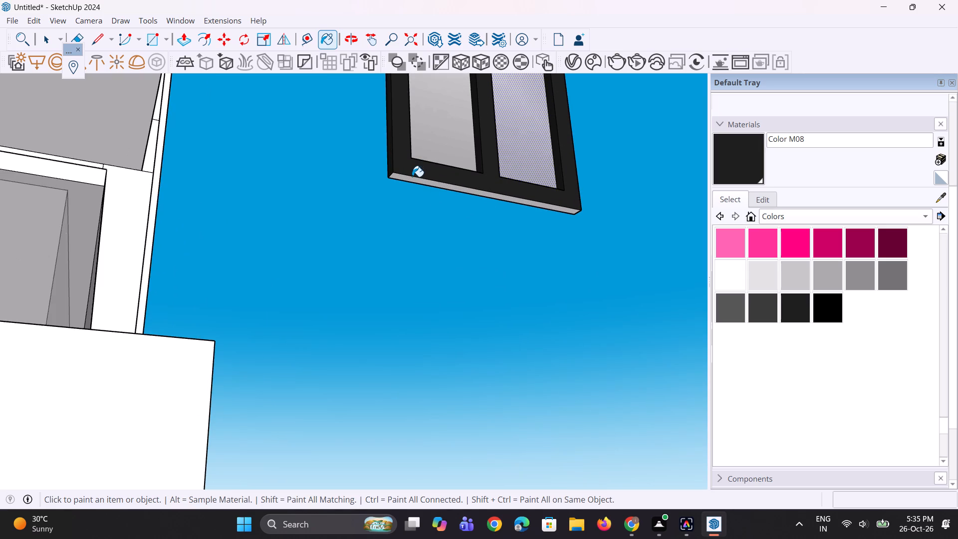
{"action": "left_click", "coordinate": [411, 180]}
{"action": "scroll", "coordinate": [536, 326], "scroll_direction": "down", "scroll_amount": 6}
{"action": "middle_click_drag", "start_coordinate": [509, 273], "coordinate": [503, 354]}
Select the whole painted two-pane window and make it a group.
{"action": "key", "text": "space"}
{"action": "key", "text": "space"}
{"action": "double_click", "coordinate": [593, 361]}
{"action": "middle_click_drag", "start_coordinate": [143, 455], "coordinate": [120, 464]}
{"action": "scroll", "coordinate": [295, 346], "scroll_direction": "down", "scroll_amount": 3}
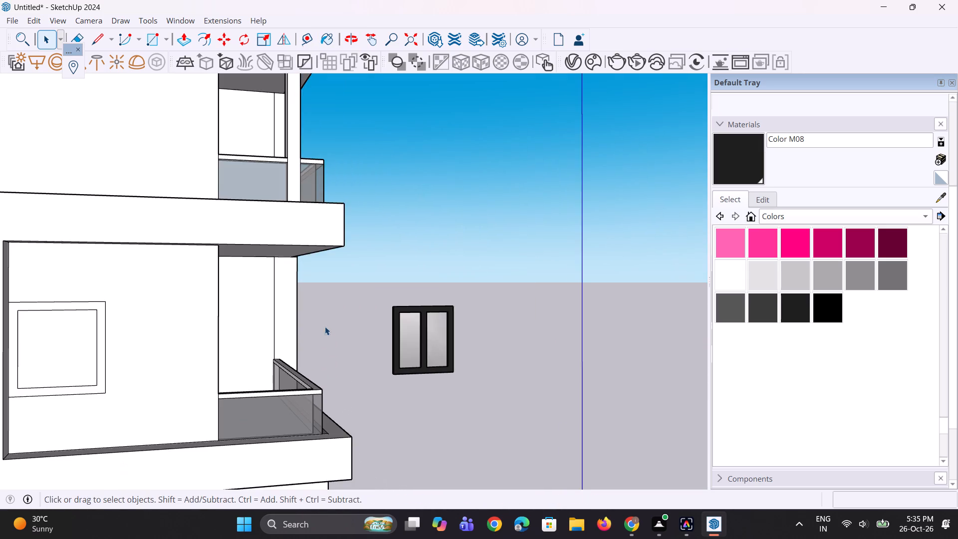
{"action": "middle_click_drag", "start_coordinate": [324, 336], "coordinate": [309, 400]}
{"action": "scroll", "coordinate": [313, 393], "scroll_direction": "down", "scroll_amount": 1}
{"action": "scroll", "coordinate": [335, 371], "scroll_direction": "up", "scroll_amount": 3}
{"action": "left_click_drag", "start_coordinate": [347, 342], "coordinate": [513, 459]}
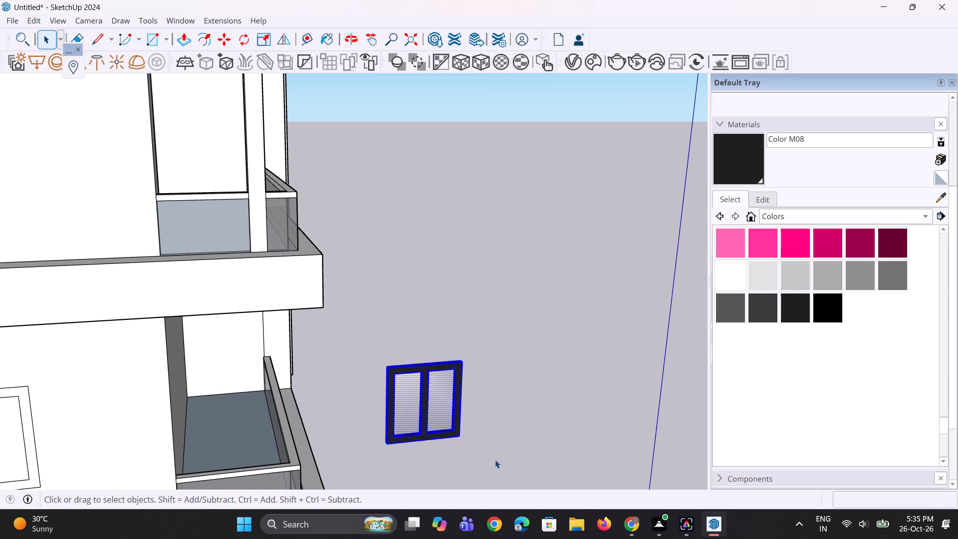
{"action": "right_click", "coordinate": [432, 411]}
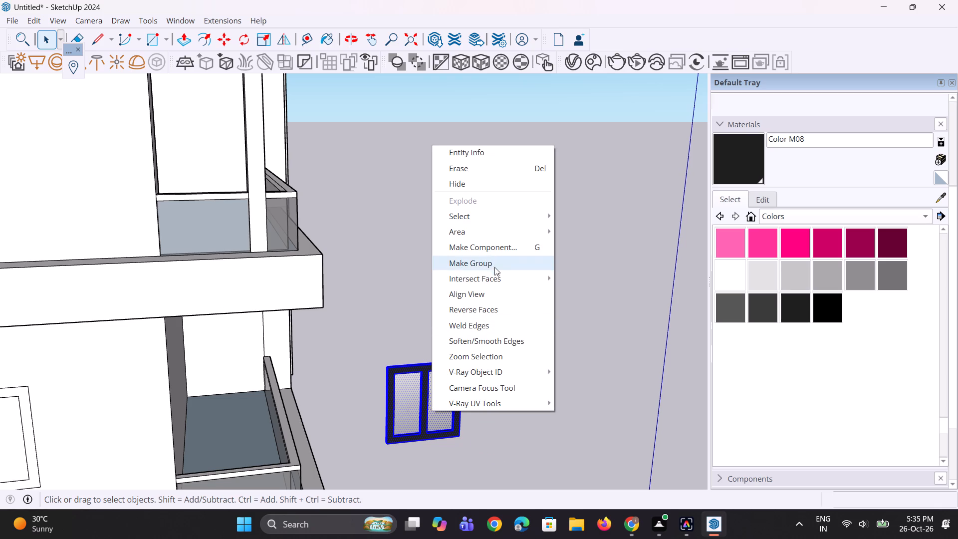
{"action": "left_click", "coordinate": [496, 261]}
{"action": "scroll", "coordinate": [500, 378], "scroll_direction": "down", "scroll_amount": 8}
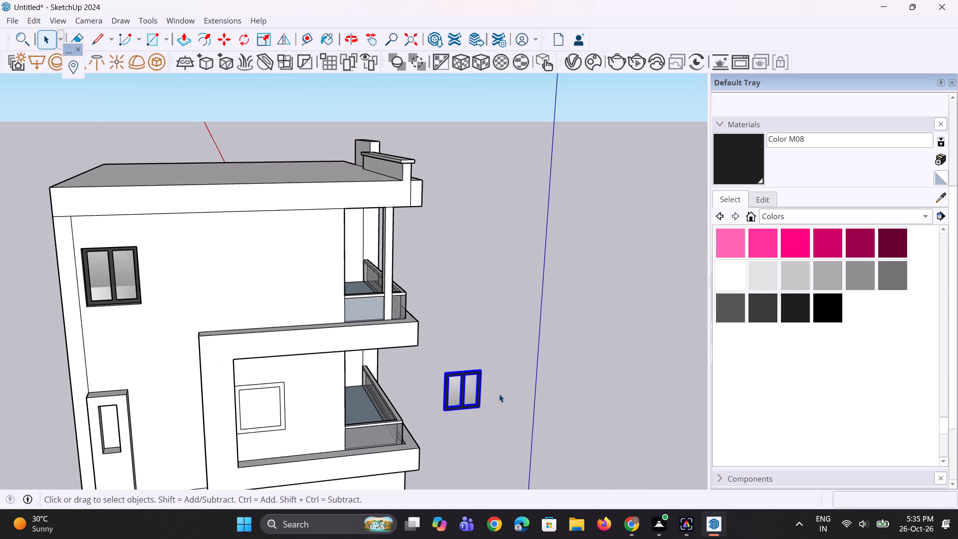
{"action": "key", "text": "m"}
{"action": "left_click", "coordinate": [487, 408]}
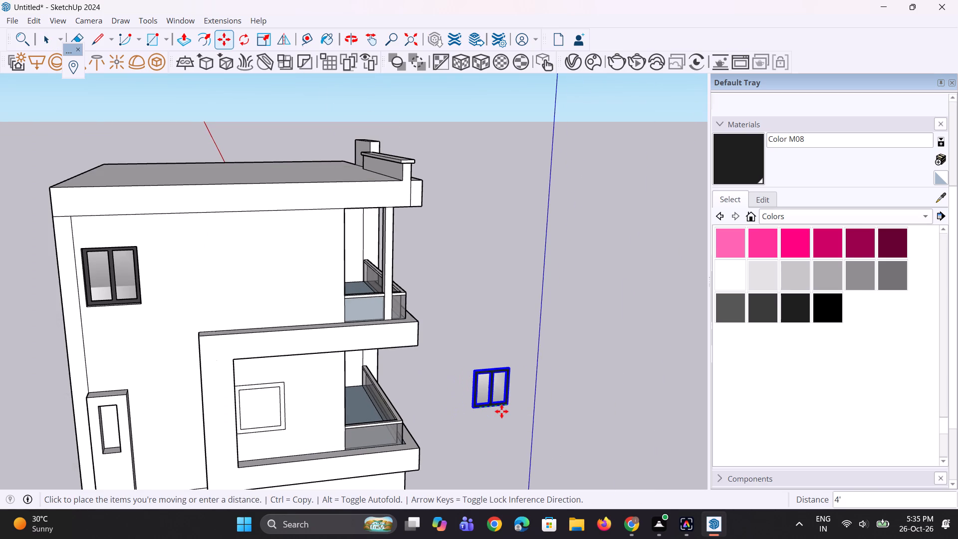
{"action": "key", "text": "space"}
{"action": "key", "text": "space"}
Push the inner square of the middle-storey window outline into the wall by about 2' 2".
{"action": "scroll", "coordinate": [449, 412], "scroll_direction": "up", "scroll_amount": 1}
{"action": "key", "text": "p"}
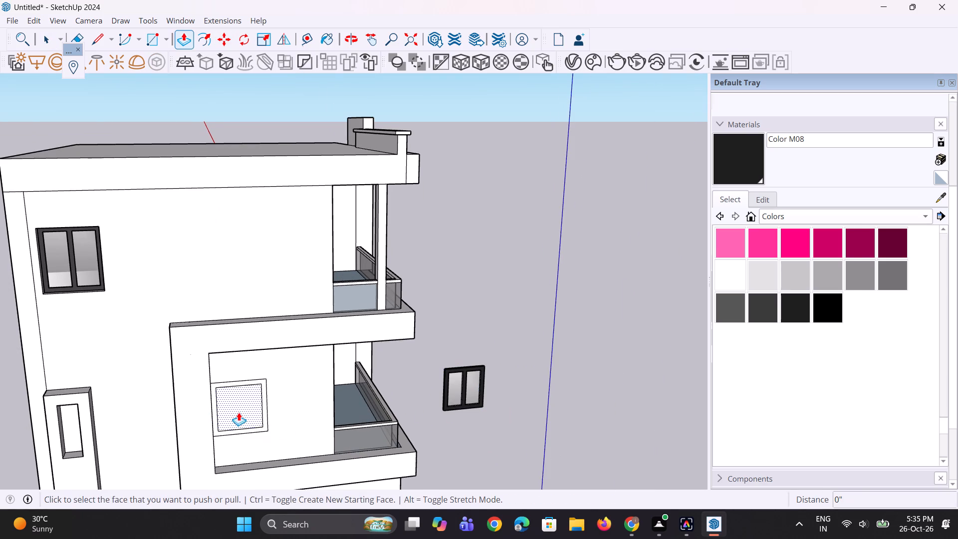
{"action": "left_click", "coordinate": [239, 412]}
{"action": "left_click_drag", "start_coordinate": [248, 402], "coordinate": [248, 395]}
{"action": "scroll", "coordinate": [259, 420], "scroll_direction": "up", "scroll_amount": 3}
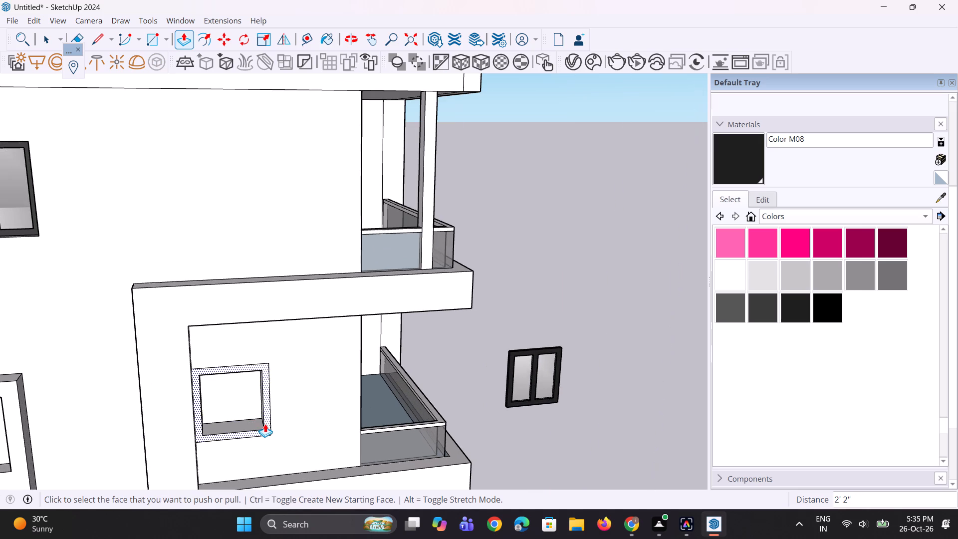
Pull the border around the middle-storey window recess out from the wall by about 7 7/16".
{"action": "left_click", "coordinate": [265, 424]}
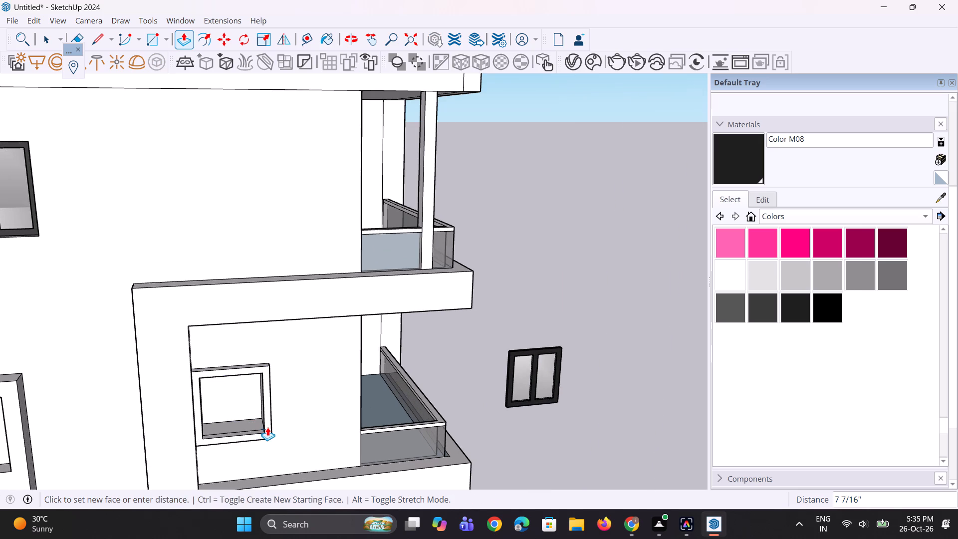
{"action": "left_click", "coordinate": [267, 427]}
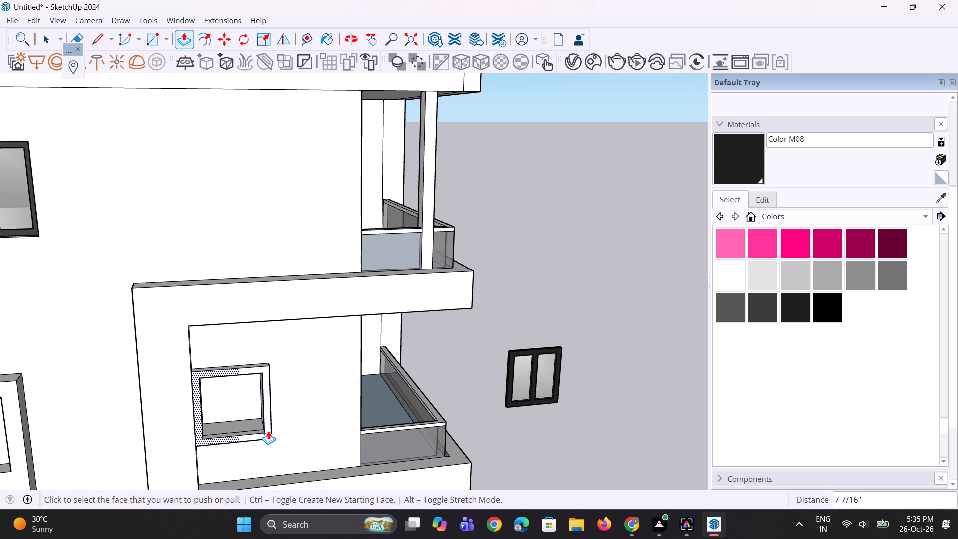
{"action": "middle_click_drag", "start_coordinate": [264, 428], "coordinate": [182, 434]}
{"action": "key", "text": "space"}
{"action": "key", "text": "space"}
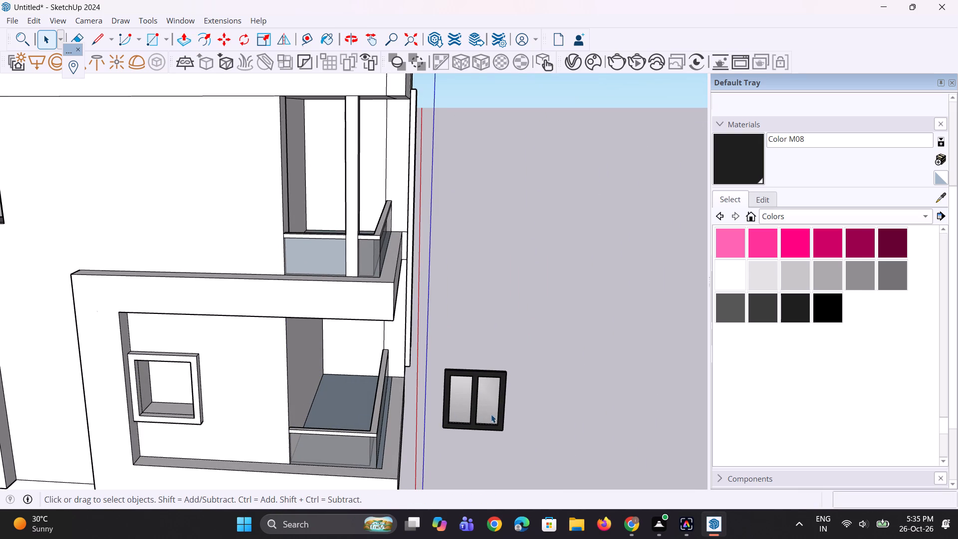
Move the two-pane window group into the middle-storey recess, placing its lower corner on the recess's side edge.
{"action": "left_click", "coordinate": [494, 426]}
{"action": "scroll", "coordinate": [497, 432], "scroll_direction": "up", "scroll_amount": 1}
{"action": "key", "text": "m"}
{"action": "left_click", "coordinate": [503, 438]}
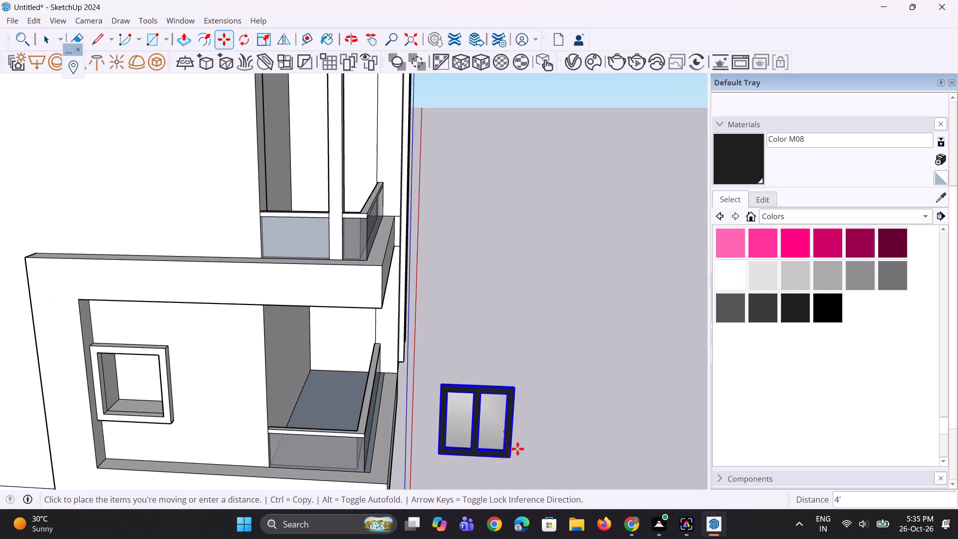
{"action": "scroll", "coordinate": [521, 443], "scroll_direction": "down", "scroll_amount": 4}
{"action": "scroll", "coordinate": [254, 439], "scroll_direction": "up", "scroll_amount": 3}
{"action": "scroll", "coordinate": [213, 433], "scroll_direction": "up", "scroll_amount": 4}
{"action": "middle_click_drag", "start_coordinate": [230, 422], "coordinate": [240, 477]}
{"action": "scroll", "coordinate": [280, 452], "scroll_direction": "up", "scroll_amount": 3}
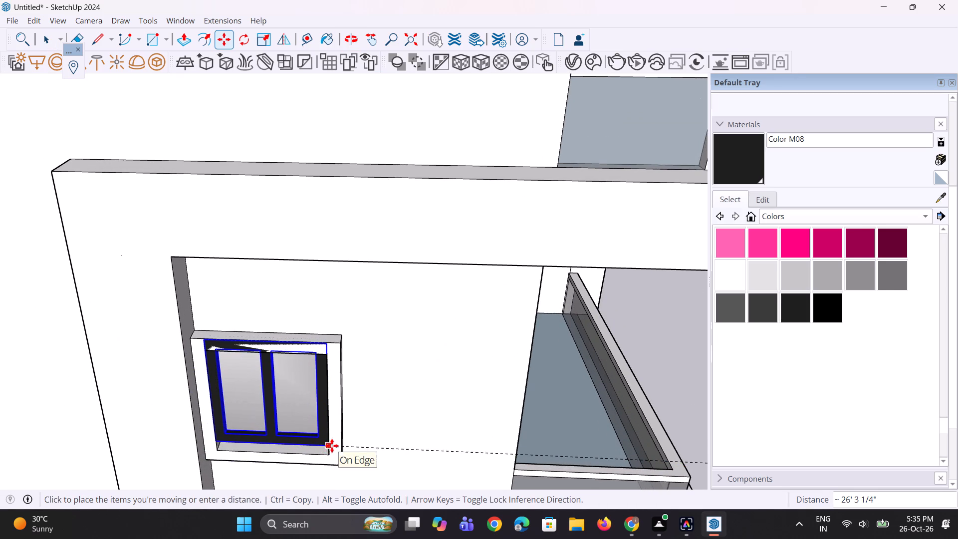
{"action": "left_click", "coordinate": [332, 446]}
Move the window group down about 6 3/16" so its lower corner meets the recess's bottom corner.
{"action": "middle_click_drag", "start_coordinate": [262, 471], "coordinate": [315, 403]}
{"action": "scroll", "coordinate": [367, 364], "scroll_direction": "up", "scroll_amount": 7}
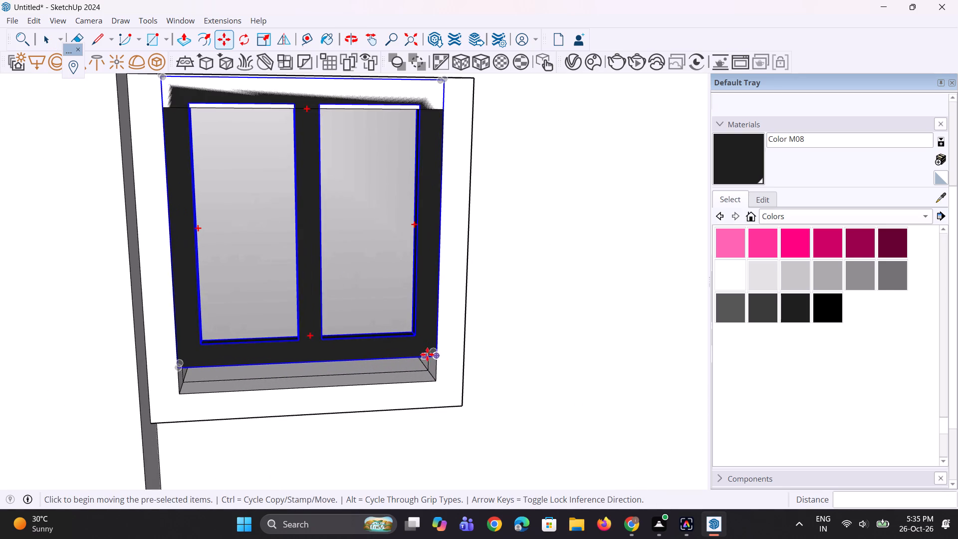
{"action": "left_click", "coordinate": [432, 354]}
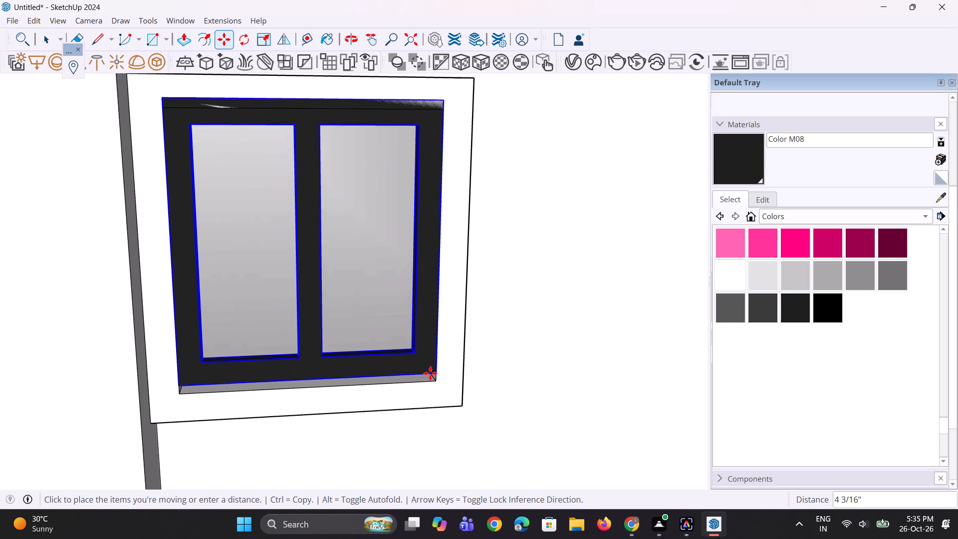
{"action": "left_click", "coordinate": [430, 382]}
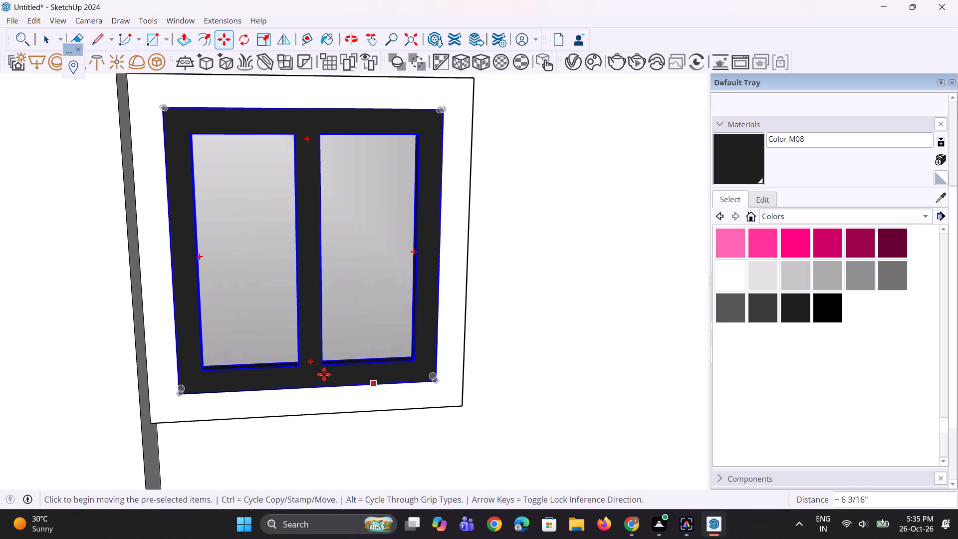
Move the window group about 3 3/4" deeper into the recess from the border's front face and deselect it.
{"action": "middle_click_drag", "start_coordinate": [321, 379], "coordinate": [272, 476]}
{"action": "scroll", "coordinate": [314, 389], "scroll_direction": "down", "scroll_amount": 5}
{"action": "scroll", "coordinate": [359, 390], "scroll_direction": "up", "scroll_amount": 9}
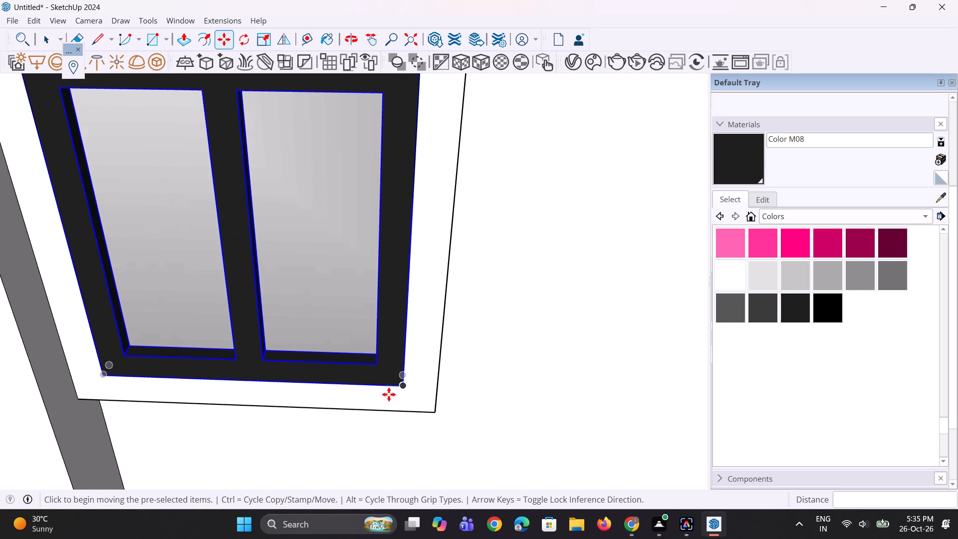
{"action": "scroll", "coordinate": [389, 394], "scroll_direction": "up", "scroll_amount": 1}
{"action": "left_click", "coordinate": [403, 380]}
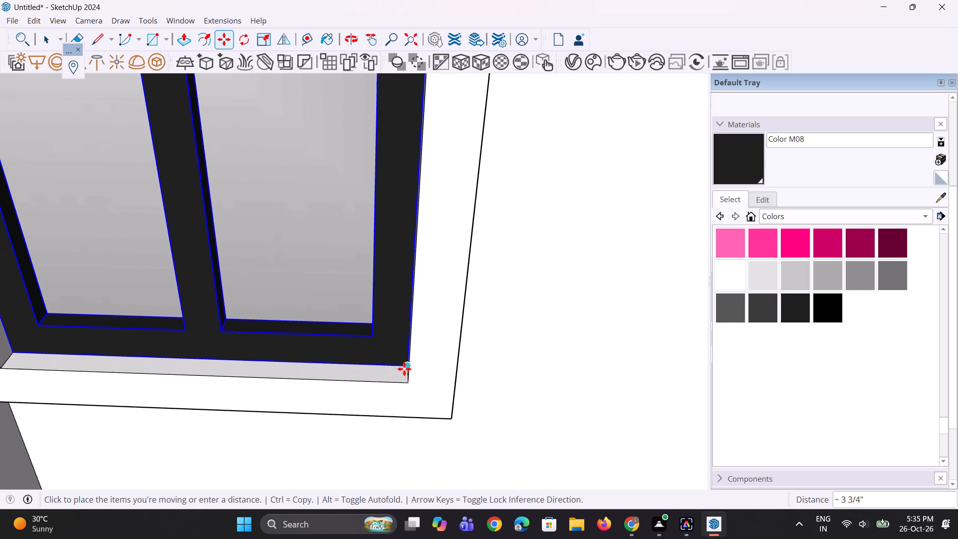
{"action": "left_click", "coordinate": [404, 369]}
{"action": "scroll", "coordinate": [409, 440], "scroll_direction": "down", "scroll_amount": 6}
{"action": "scroll", "coordinate": [390, 446], "scroll_direction": "up", "scroll_amount": 1}
{"action": "middle_click_drag", "start_coordinate": [386, 445], "coordinate": [372, 353]}
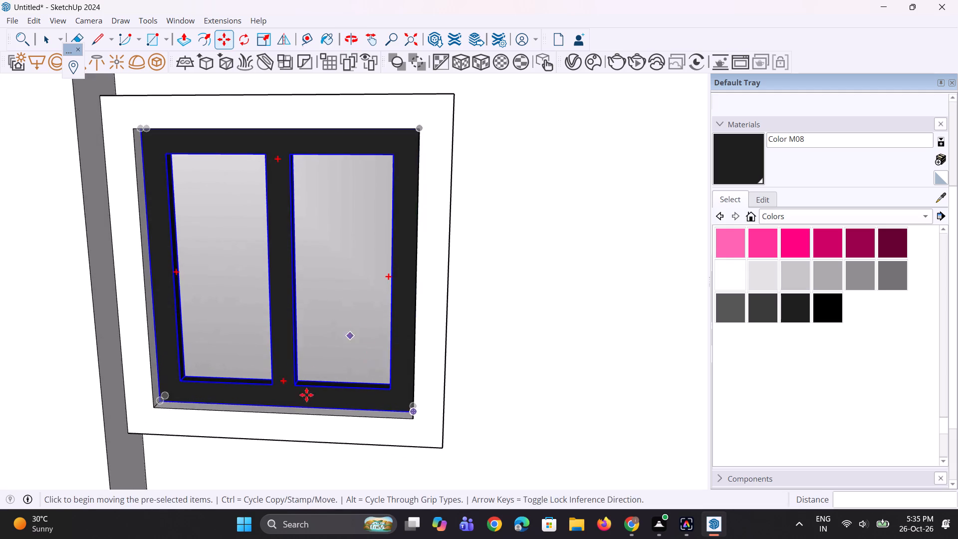
{"action": "scroll", "coordinate": [294, 456], "scroll_direction": "down", "scroll_amount": 5}
{"action": "middle_click_drag", "start_coordinate": [286, 332], "coordinate": [337, 210]}
{"action": "key", "text": "space"}
{"action": "scroll", "coordinate": [247, 298], "scroll_direction": "down", "scroll_amount": 10}
{"action": "key", "text": "space"}
{"action": "key", "text": "space"}
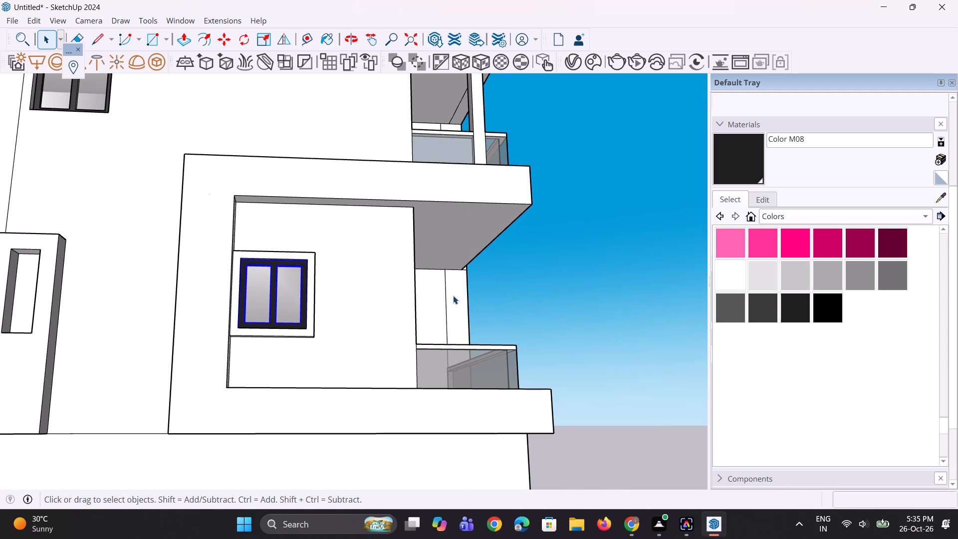
{"action": "left_click", "coordinate": [560, 310]}
Examine the whole building's side and front elevations with the windows in place.
{"action": "middle_click_drag", "start_coordinate": [141, 337], "coordinate": [162, 410]}
{"action": "scroll", "coordinate": [177, 351], "scroll_direction": "down", "scroll_amount": 6}
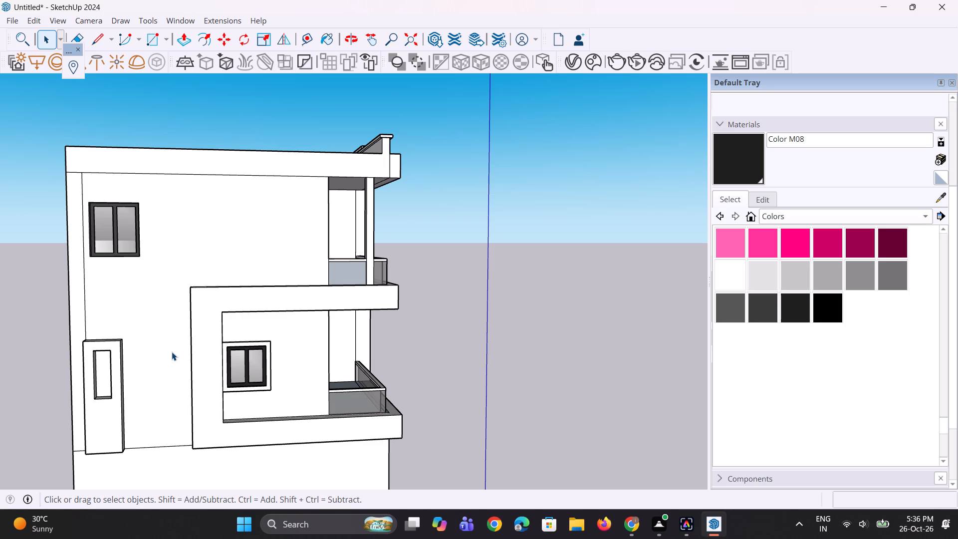
{"action": "scroll", "coordinate": [238, 315], "scroll_direction": "down", "scroll_amount": 5}
{"action": "scroll", "coordinate": [253, 356], "scroll_direction": "up", "scroll_amount": 1}
{"action": "middle_click_drag", "start_coordinate": [244, 356], "coordinate": [237, 355]}
{"action": "scroll", "coordinate": [218, 333], "scroll_direction": "down", "scroll_amount": 4}
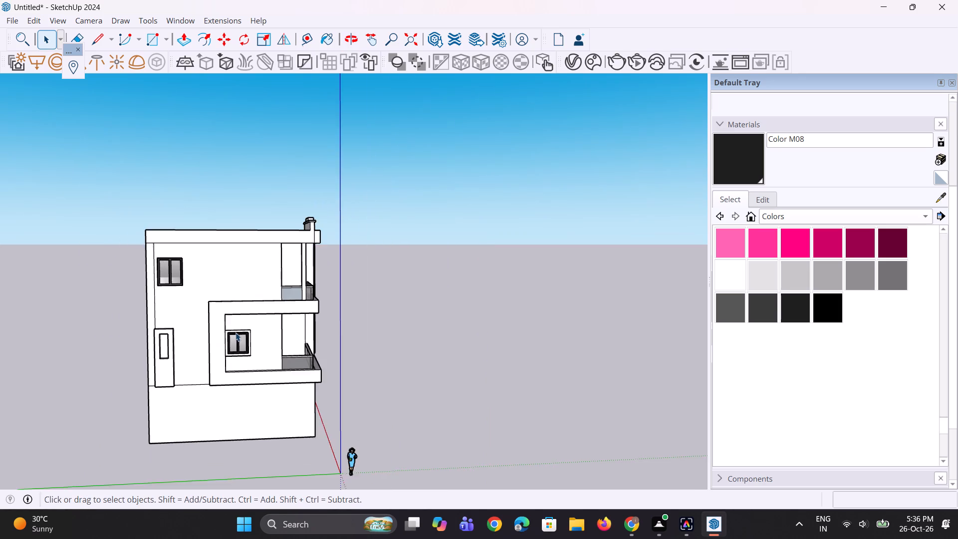
{"action": "scroll", "coordinate": [229, 332], "scroll_direction": "down", "scroll_amount": 6}
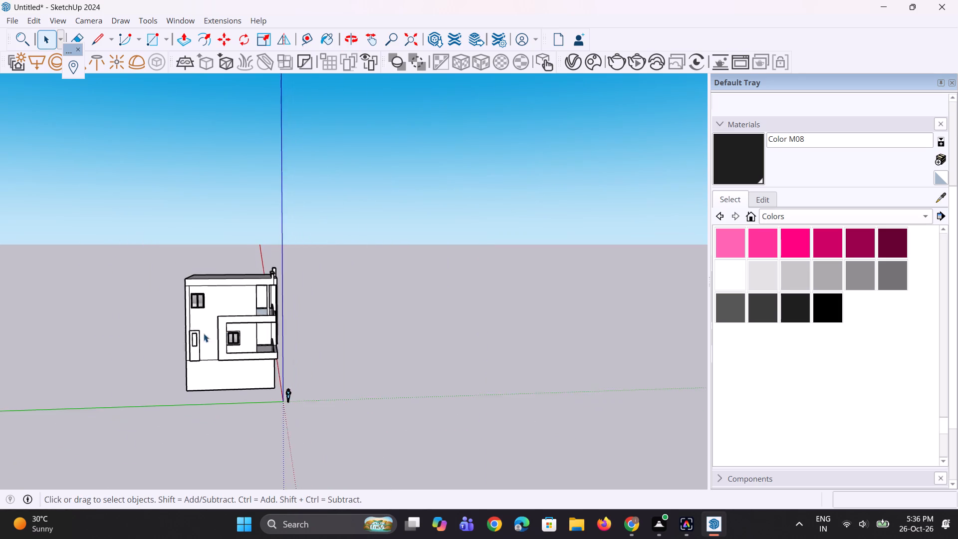
{"action": "scroll", "coordinate": [186, 324], "scroll_direction": "up", "scroll_amount": 3}
{"action": "scroll", "coordinate": [225, 371], "scroll_direction": "up", "scroll_amount": 3}
{"action": "middle_click_drag", "start_coordinate": [281, 408], "coordinate": [157, 407]}
{"action": "scroll", "coordinate": [322, 404], "scroll_direction": "up", "scroll_amount": 3}
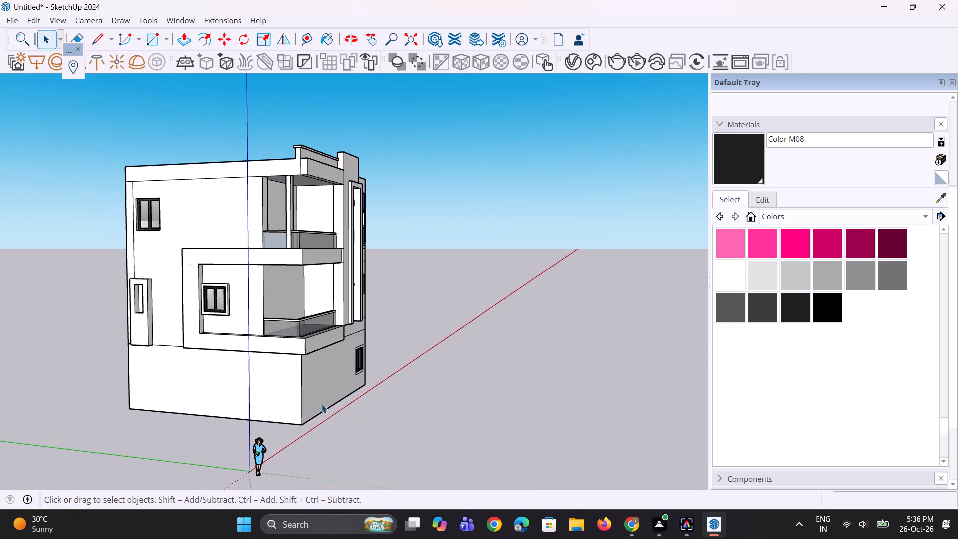
{"action": "scroll", "coordinate": [315, 404], "scroll_direction": "up", "scroll_amount": 4}
{"action": "middle_click_drag", "start_coordinate": [293, 394], "coordinate": [258, 402]}
{"action": "scroll", "coordinate": [279, 415], "scroll_direction": "down", "scroll_amount": 2}
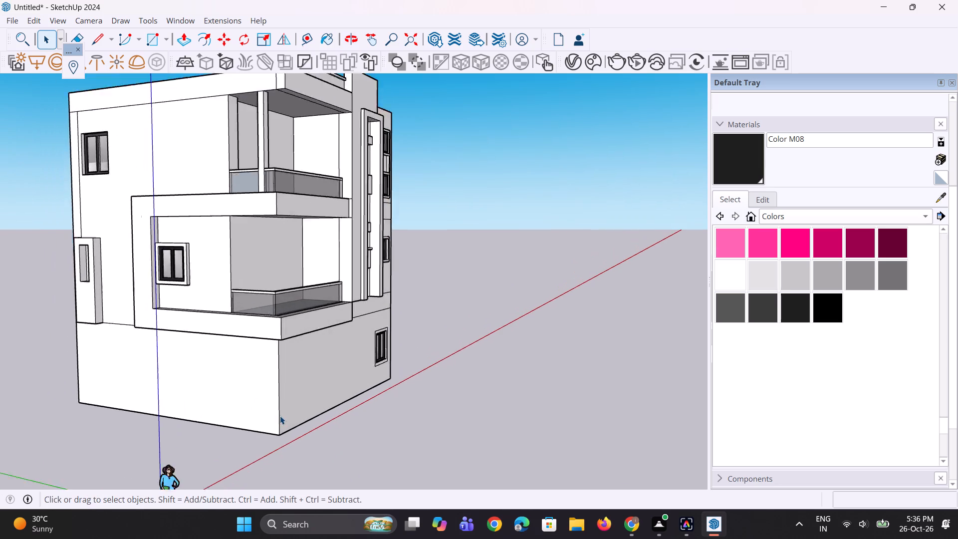
{"action": "scroll", "coordinate": [280, 416], "scroll_direction": "down", "scroll_amount": 2}
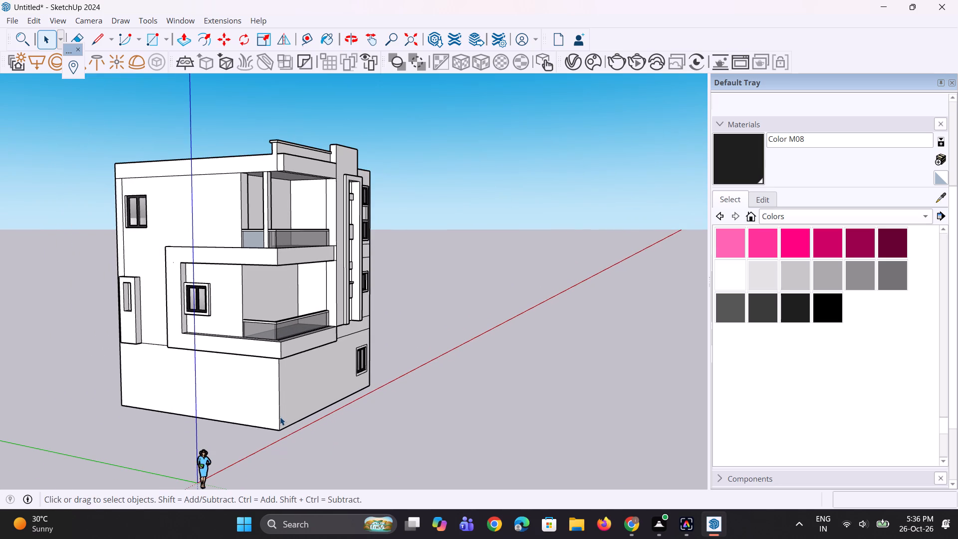
{"action": "middle_click_drag", "start_coordinate": [290, 446], "coordinate": [228, 457]}
{"action": "scroll", "coordinate": [317, 509], "scroll_direction": "down", "scroll_amount": 4}
{"action": "middle_click_drag", "start_coordinate": [296, 448], "coordinate": [290, 446]}
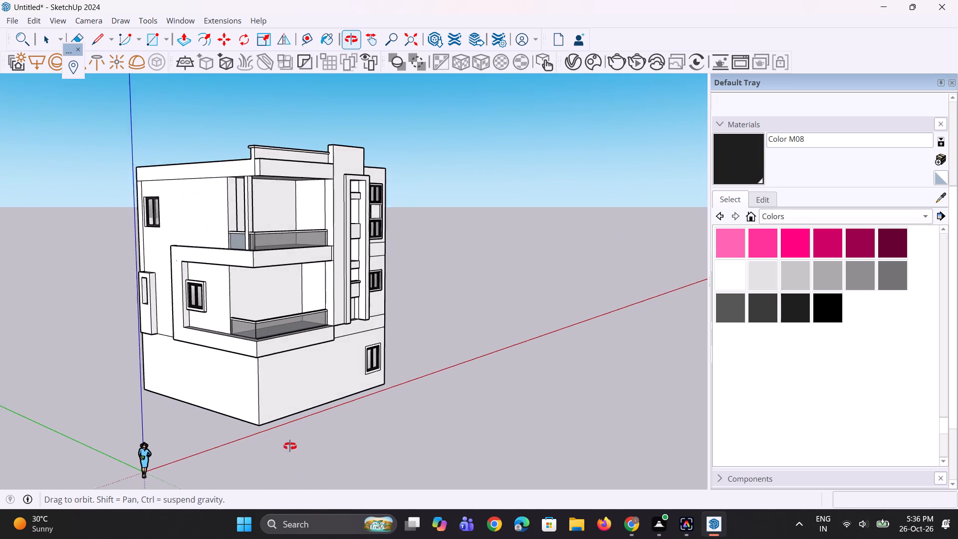
Draw a vertical line down the ground-storey front wall from the balcony's lower inner corner to the base edge.
{"action": "middle_click_drag", "start_coordinate": [290, 446], "coordinate": [256, 442]}
{"action": "scroll", "coordinate": [322, 442], "scroll_direction": "up", "scroll_amount": 4}
{"action": "middle_click_drag", "start_coordinate": [315, 432], "coordinate": [262, 347]}
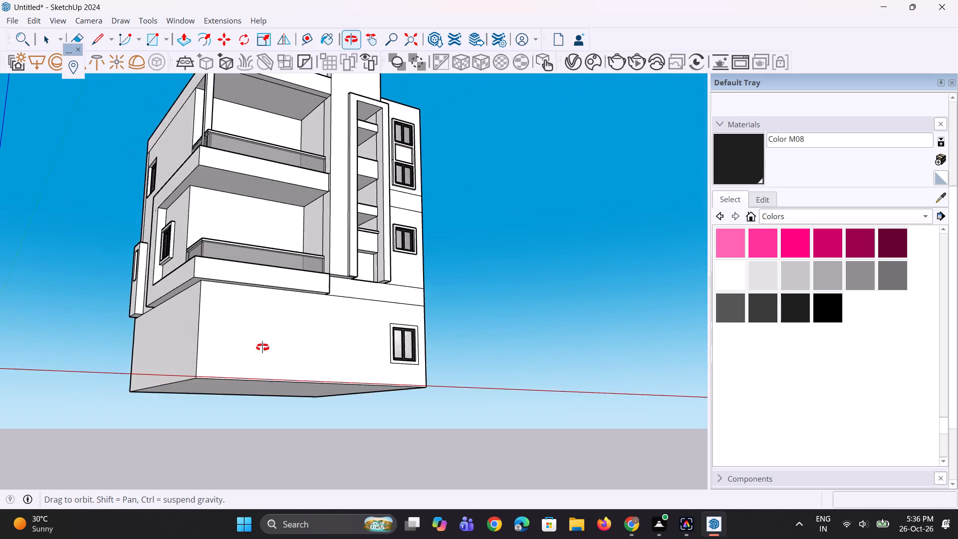
{"action": "middle_click_drag", "start_coordinate": [262, 347], "coordinate": [259, 342]}
{"action": "scroll", "coordinate": [325, 335], "scroll_direction": "up", "scroll_amount": 4}
{"action": "middle_click_drag", "start_coordinate": [306, 302], "coordinate": [299, 260]}
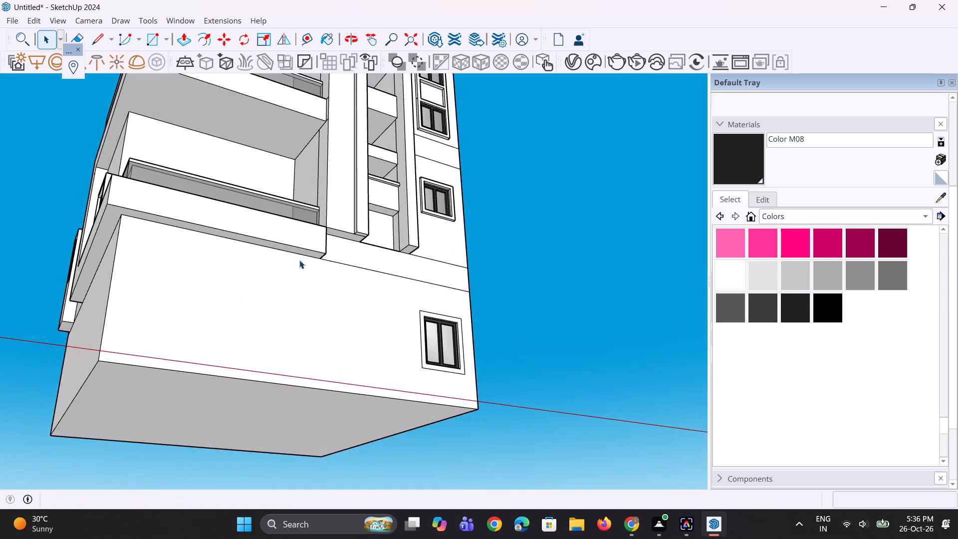
{"action": "scroll", "coordinate": [318, 283], "scroll_direction": "up", "scroll_amount": 4}
{"action": "key", "text": "l"}
{"action": "scroll", "coordinate": [335, 292], "scroll_direction": "up", "scroll_amount": 2}
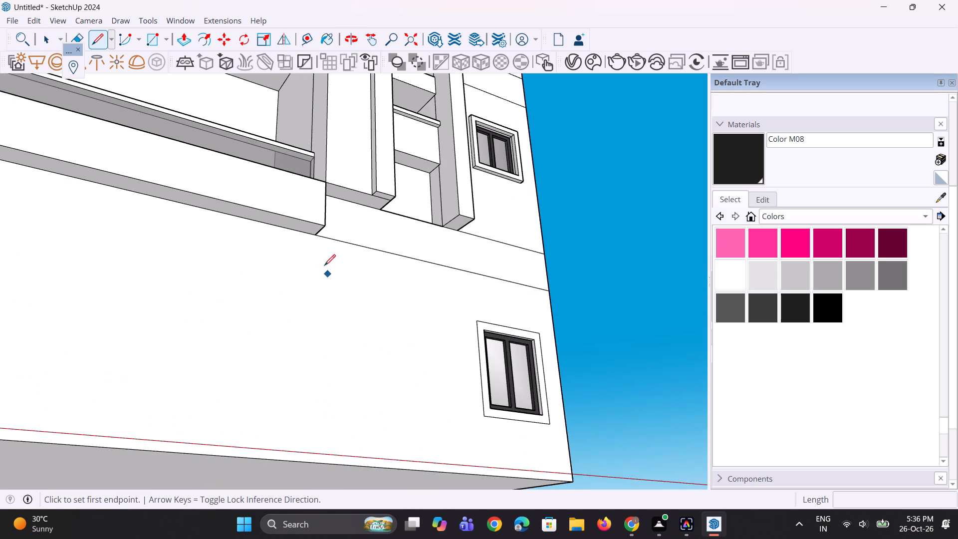
{"action": "left_click", "coordinate": [311, 232]}
{"action": "scroll", "coordinate": [318, 360], "scroll_direction": "down", "scroll_amount": 5}
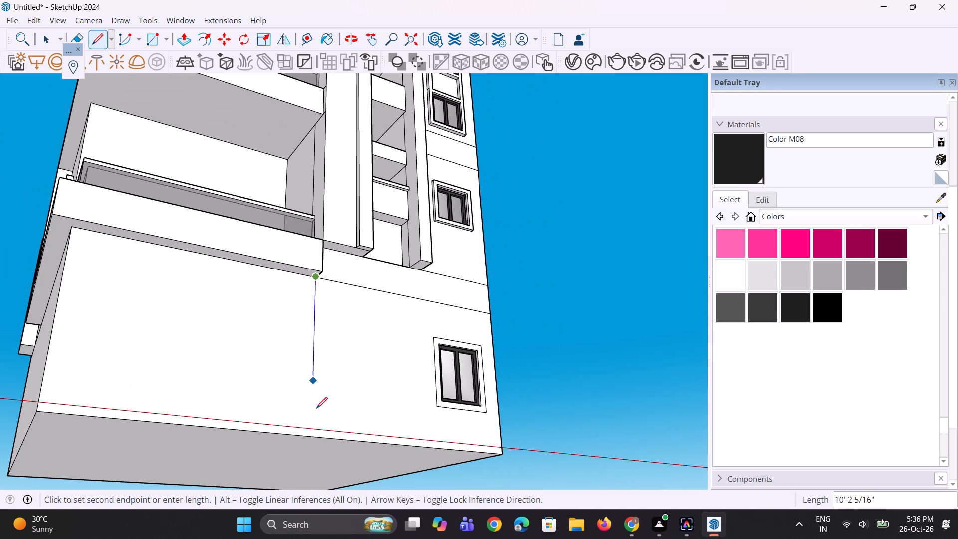
{"action": "left_click", "coordinate": [313, 441]}
Push the ground-storey wall face below the balcony inward about 36' 6 5/16", leaving a thin wall at the far side.
{"action": "middle_click_drag", "start_coordinate": [204, 333], "coordinate": [260, 404]}
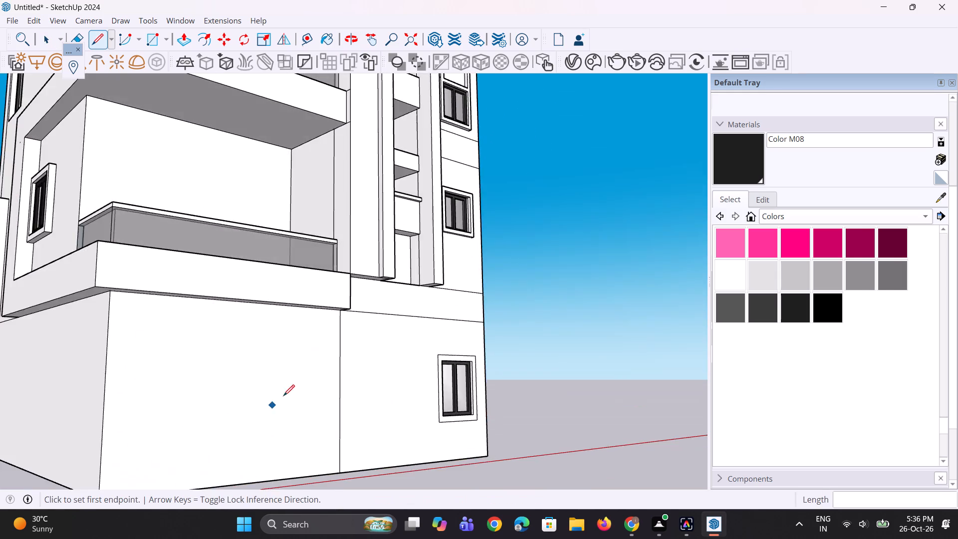
{"action": "scroll", "coordinate": [285, 393], "scroll_direction": "down", "scroll_amount": 3}
{"action": "key", "text": "o"}
{"action": "key", "text": "p"}
{"action": "left_click", "coordinate": [303, 410]}
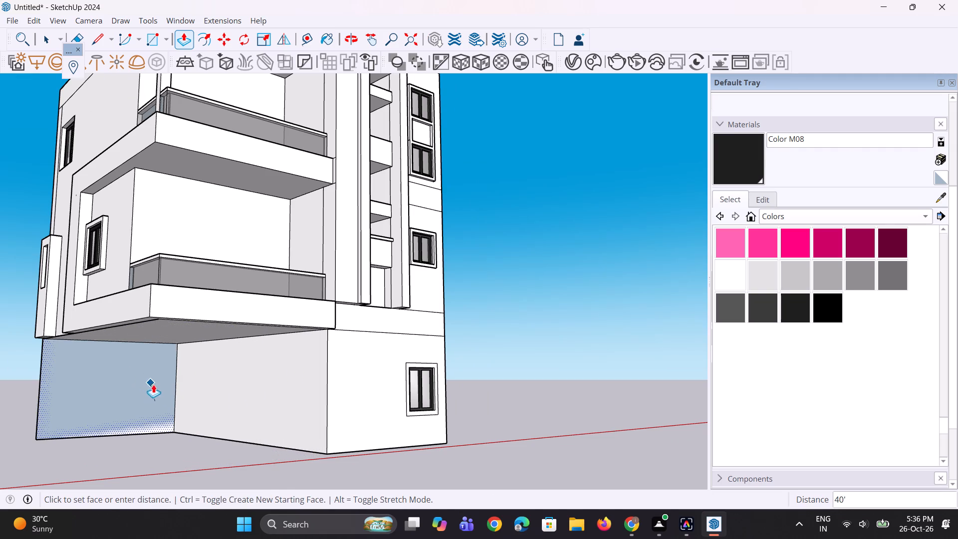
{"action": "key", "text": "Escape"}
{"action": "left_click", "coordinate": [224, 417]}
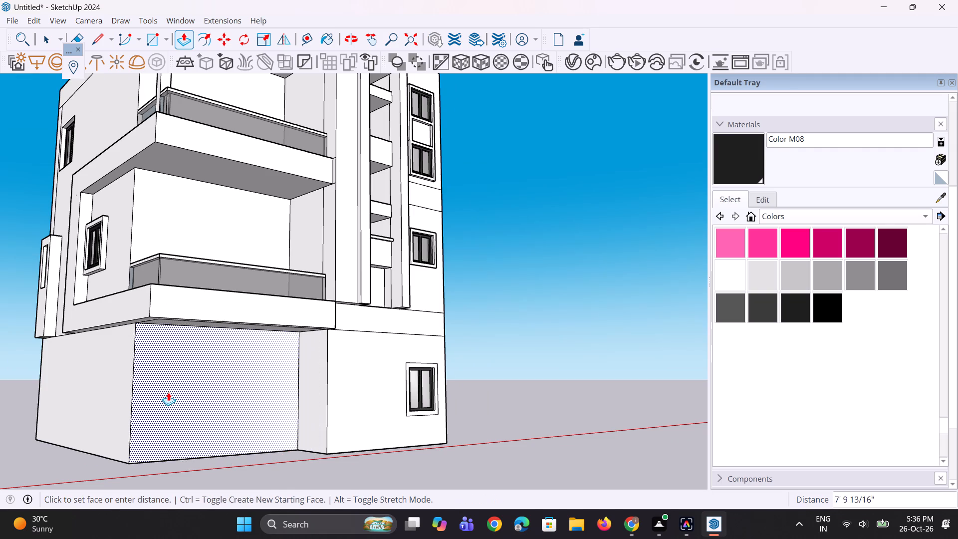
{"action": "left_click", "coordinate": [100, 392]}
Extend the underside of the tall front pillar down about 3' 1 5/16" to the lower edge of the floor band.
{"action": "middle_click_drag", "start_coordinate": [37, 405], "coordinate": [129, 443]}
{"action": "scroll", "coordinate": [206, 433], "scroll_direction": "down", "scroll_amount": 6}
{"action": "middle_click_drag", "start_coordinate": [208, 424], "coordinate": [75, 423]}
{"action": "scroll", "coordinate": [273, 365], "scroll_direction": "up", "scroll_amount": 4}
{"action": "middle_click_drag", "start_coordinate": [340, 367], "coordinate": [293, 212]}
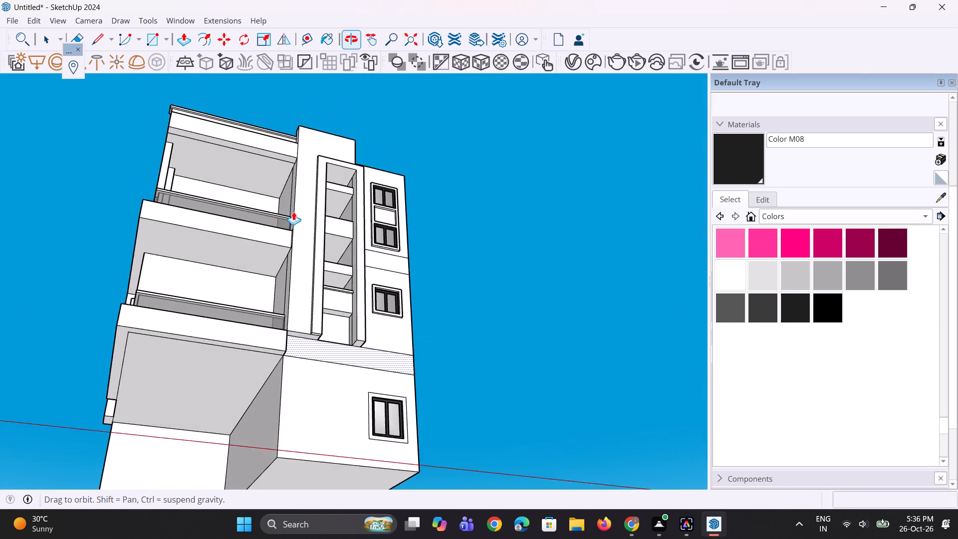
{"action": "scroll", "coordinate": [330, 340], "scroll_direction": "up", "scroll_amount": 6}
{"action": "left_click", "coordinate": [294, 329]}
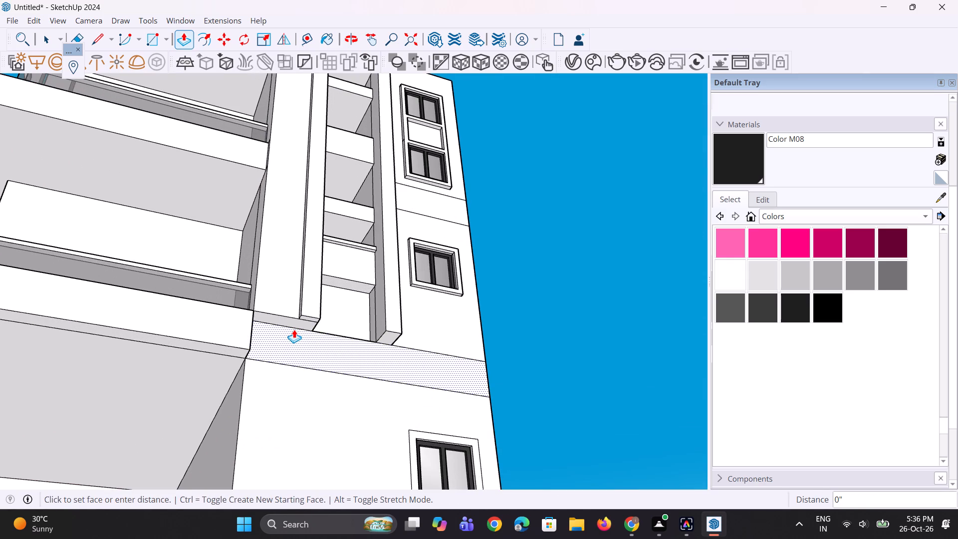
{"action": "key", "text": "Escape"}
{"action": "left_click", "coordinate": [288, 319]}
{"action": "left_click", "coordinate": [242, 353]}
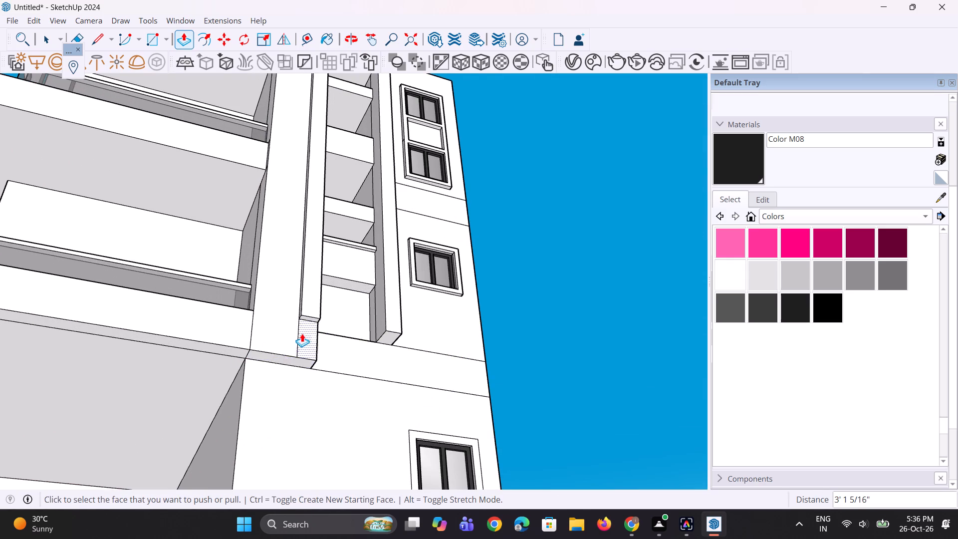
Extend the undersides of both legs of the tall projecting frame down by the same 3' 1 5/16".
{"action": "scroll", "coordinate": [305, 331], "scroll_direction": "up", "scroll_amount": 2}
{"action": "double_click", "coordinate": [311, 313]}
{"action": "scroll", "coordinate": [387, 342], "scroll_direction": "up", "scroll_amount": 2}
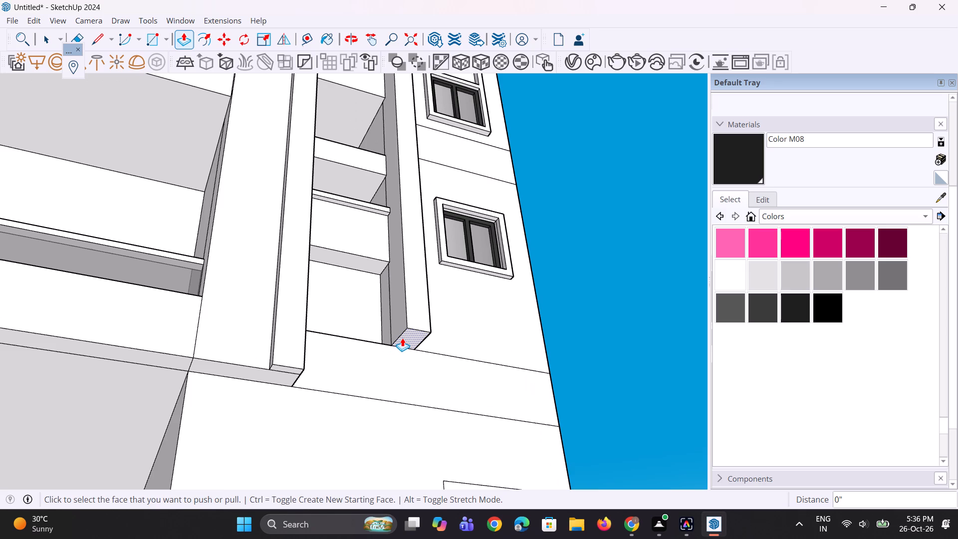
{"action": "double_click", "coordinate": [403, 337]}
Pull the floor-band face between the two frame legs out about 1' 11 15/16", flush with the frame's front.
{"action": "scroll", "coordinate": [386, 362], "scroll_direction": "up", "scroll_amount": 1}
{"action": "middle_click_drag", "start_coordinate": [373, 369], "coordinate": [326, 405]}
{"action": "scroll", "coordinate": [307, 416], "scroll_direction": "down", "scroll_amount": 5}
{"action": "middle_click_drag", "start_coordinate": [385, 380], "coordinate": [313, 441]}
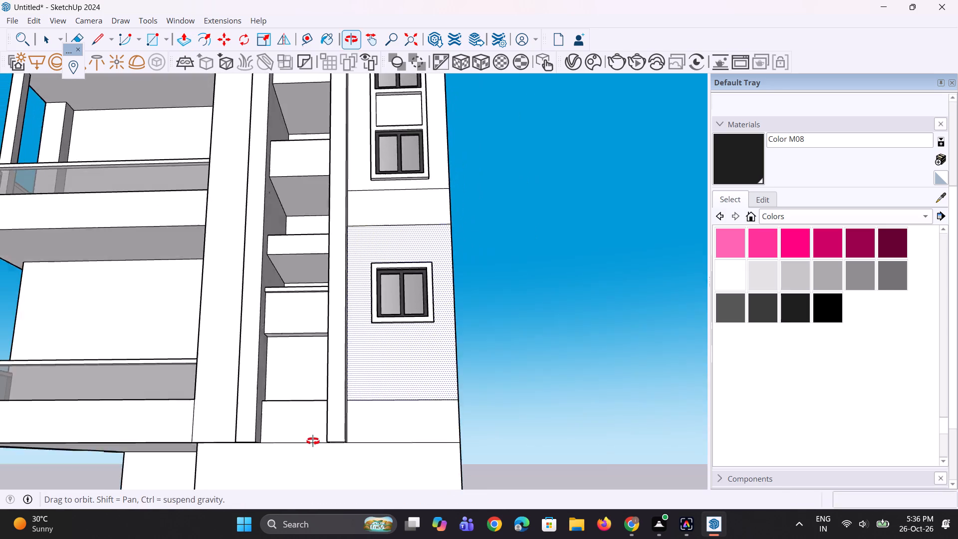
{"action": "middle_click_drag", "start_coordinate": [313, 441], "coordinate": [312, 442]}
{"action": "scroll", "coordinate": [325, 419], "scroll_direction": "down", "scroll_amount": 5}
{"action": "middle_click_drag", "start_coordinate": [325, 418], "coordinate": [387, 423]}
{"action": "scroll", "coordinate": [322, 430], "scroll_direction": "up", "scroll_amount": 3}
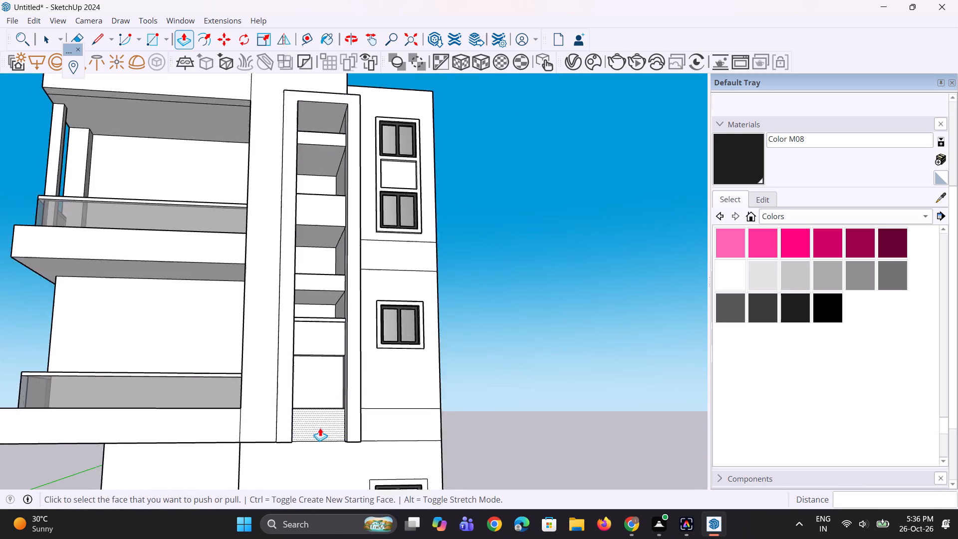
{"action": "left_click", "coordinate": [316, 420]}
{"action": "left_click", "coordinate": [363, 419]}
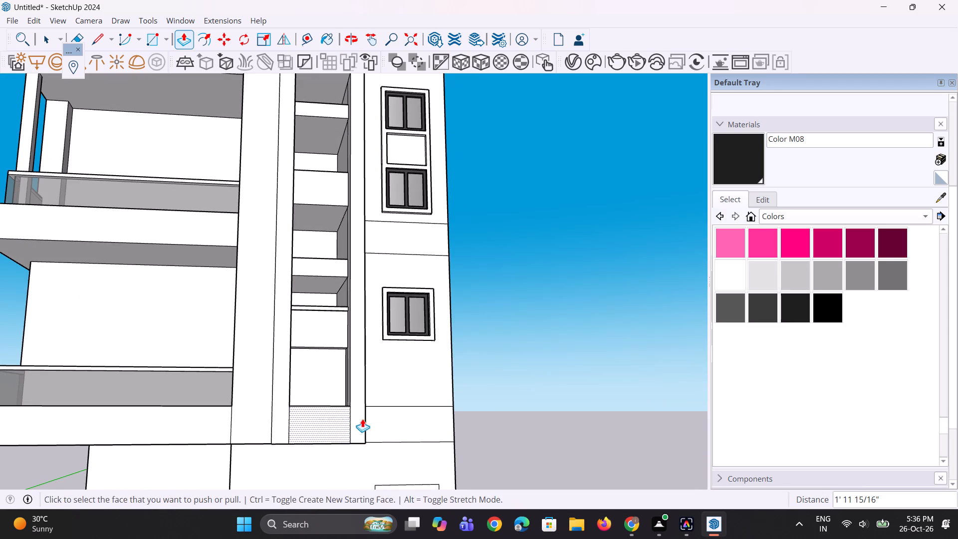
Pull the lowest recessed panel inside the frame out about 1' 4 9/16", flush with the band above it.
{"action": "middle_click_drag", "start_coordinate": [310, 408], "coordinate": [271, 470]}
{"action": "scroll", "coordinate": [290, 405], "scroll_direction": "up", "scroll_amount": 5}
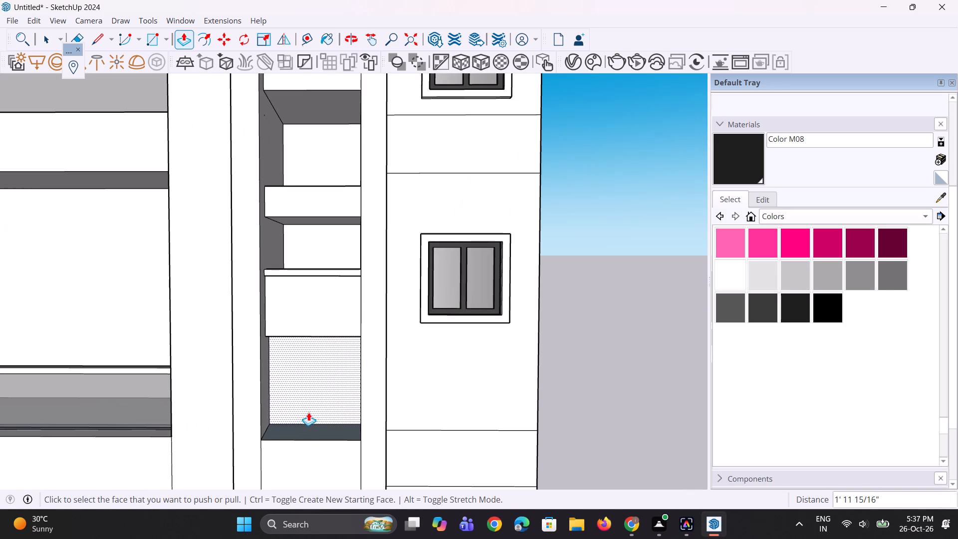
{"action": "scroll", "coordinate": [308, 412], "scroll_direction": "down", "scroll_amount": 3}
{"action": "middle_click_drag", "start_coordinate": [313, 409], "coordinate": [296, 404]}
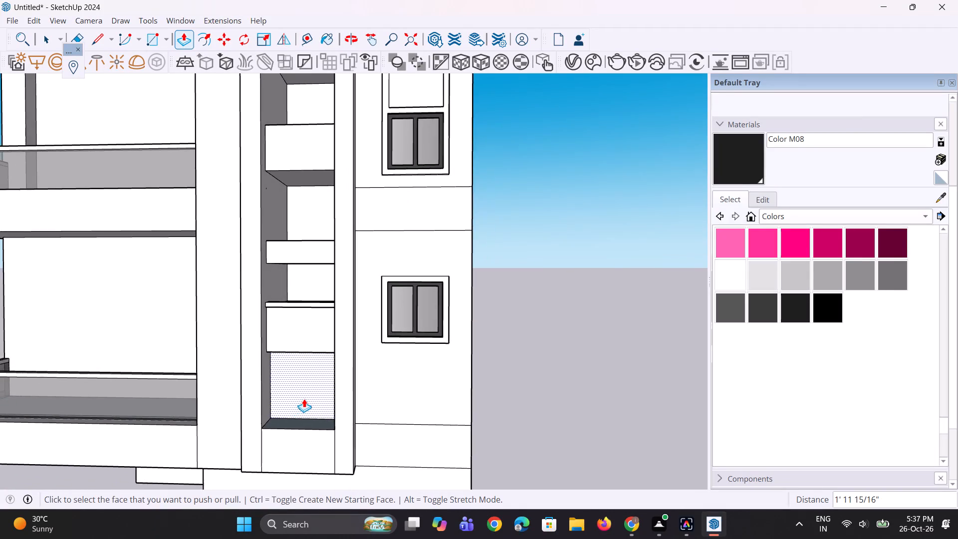
{"action": "scroll", "coordinate": [304, 399], "scroll_direction": "up", "scroll_amount": 3}
{"action": "left_click", "coordinate": [311, 391]}
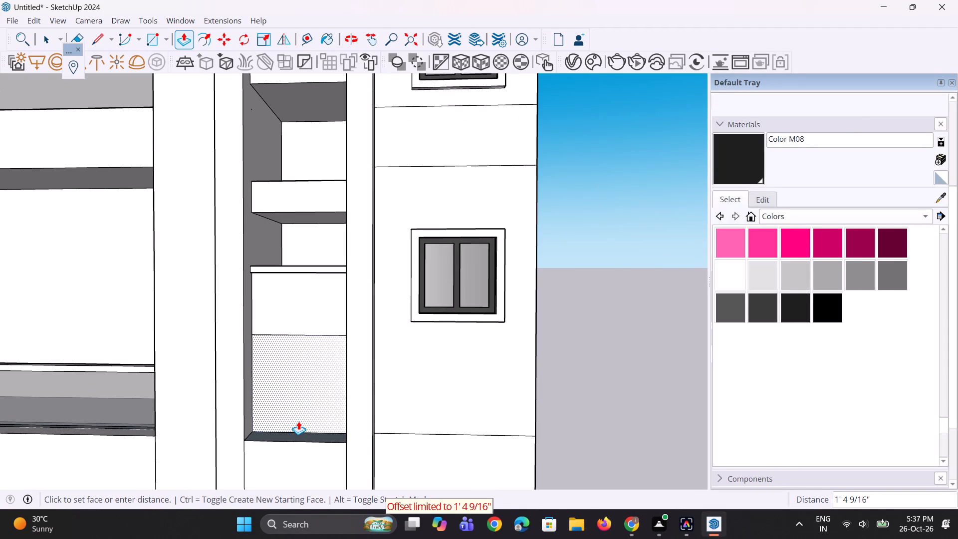
{"action": "left_click", "coordinate": [298, 421]}
{"action": "middle_click_drag", "start_coordinate": [241, 464], "coordinate": [216, 507]}
{"action": "scroll", "coordinate": [296, 402], "scroll_direction": "up", "scroll_amount": 2}
{"action": "left_click", "coordinate": [293, 397]}
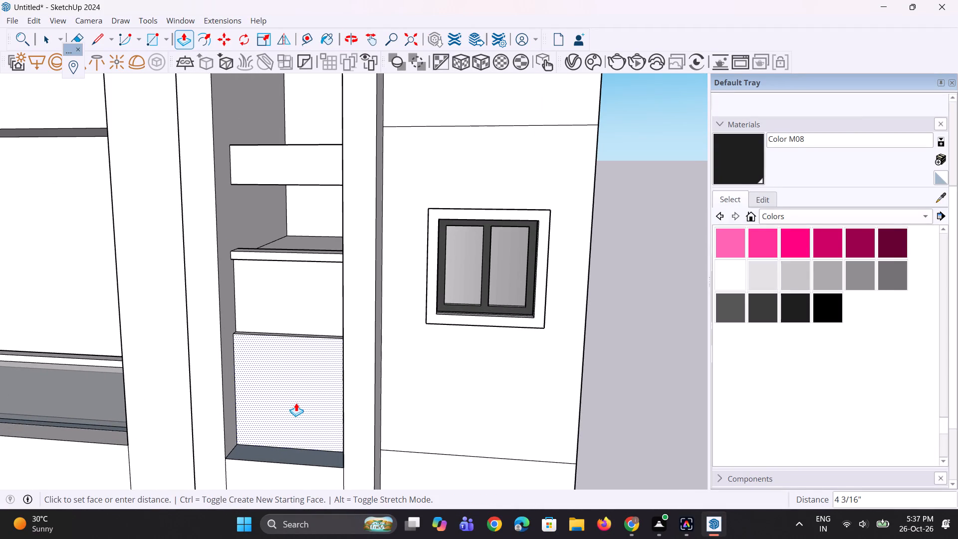
{"action": "key", "text": "Escape"}
Pull the band above the lowest panel out about 1' 6 1/16" to the front of the frame.
{"action": "double_click", "coordinate": [286, 291]}
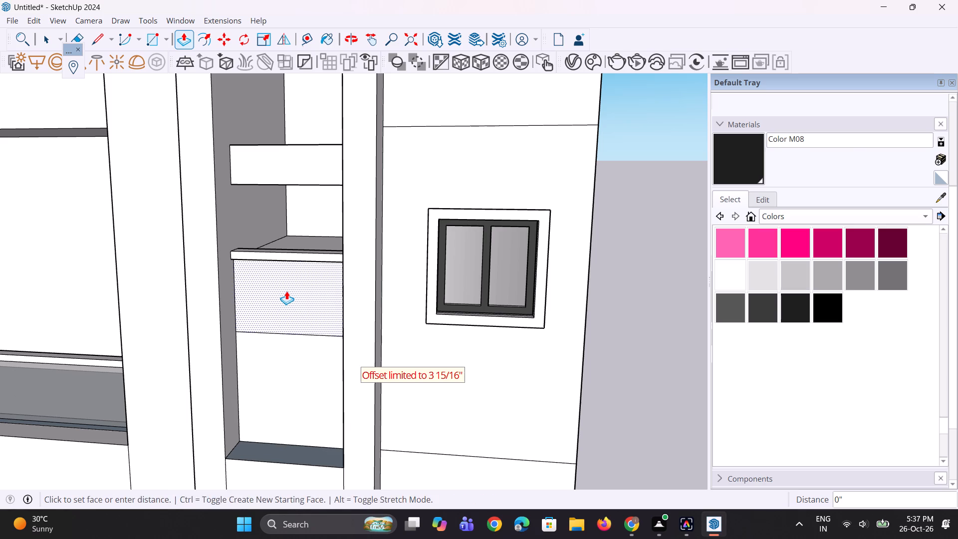
{"action": "left_click", "coordinate": [286, 291]}
{"action": "left_click", "coordinate": [365, 320]}
Pull the thin ledge on top of that band flush with it, plus about 4 9/16" beyond as a projecting lip.
{"action": "scroll", "coordinate": [328, 285], "scroll_direction": "up", "scroll_amount": 2}
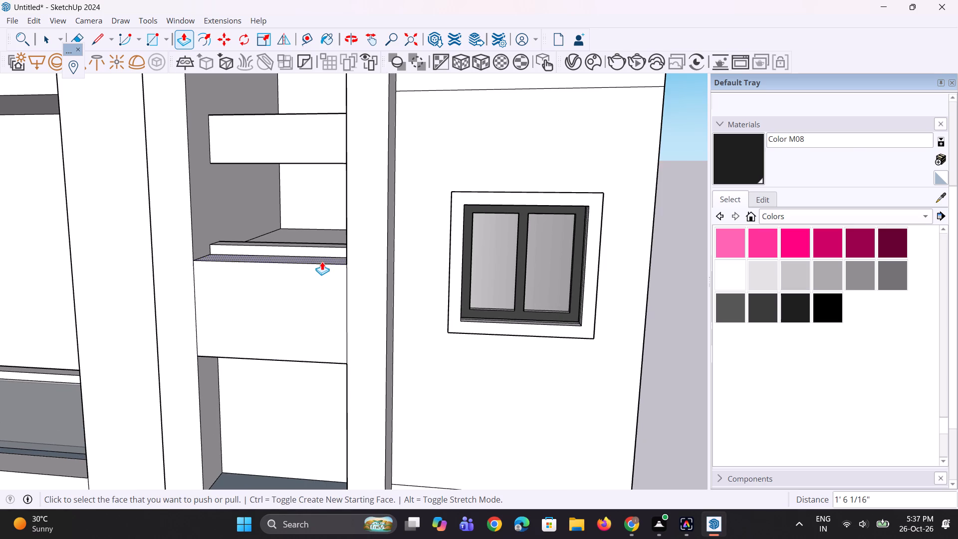
{"action": "double_click", "coordinate": [322, 253]}
{"action": "scroll", "coordinate": [281, 360], "scroll_direction": "down", "scroll_amount": 5}
{"action": "scroll", "coordinate": [273, 231], "scroll_direction": "up", "scroll_amount": 1}
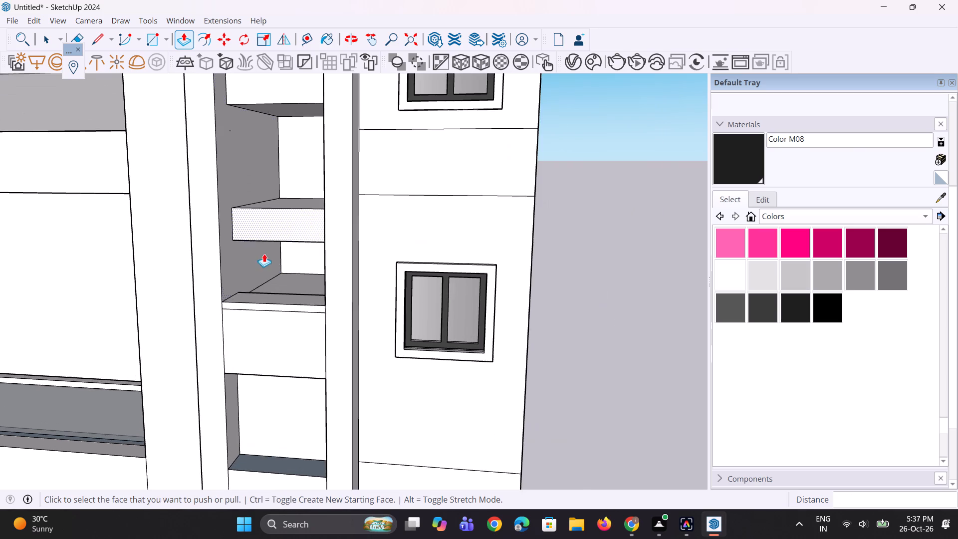
{"action": "scroll", "coordinate": [252, 310], "scroll_direction": "up", "scroll_amount": 2}
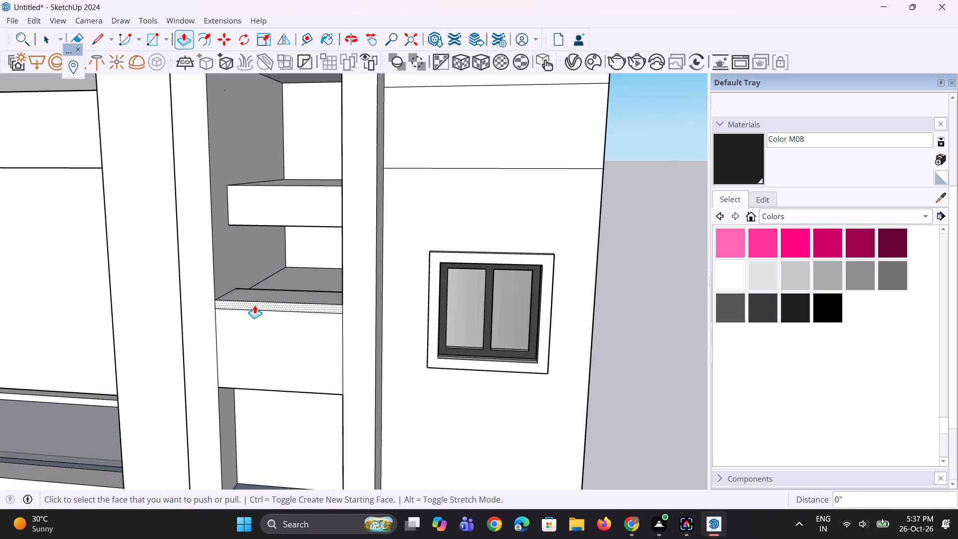
{"action": "scroll", "coordinate": [255, 305], "scroll_direction": "up", "scroll_amount": 1}
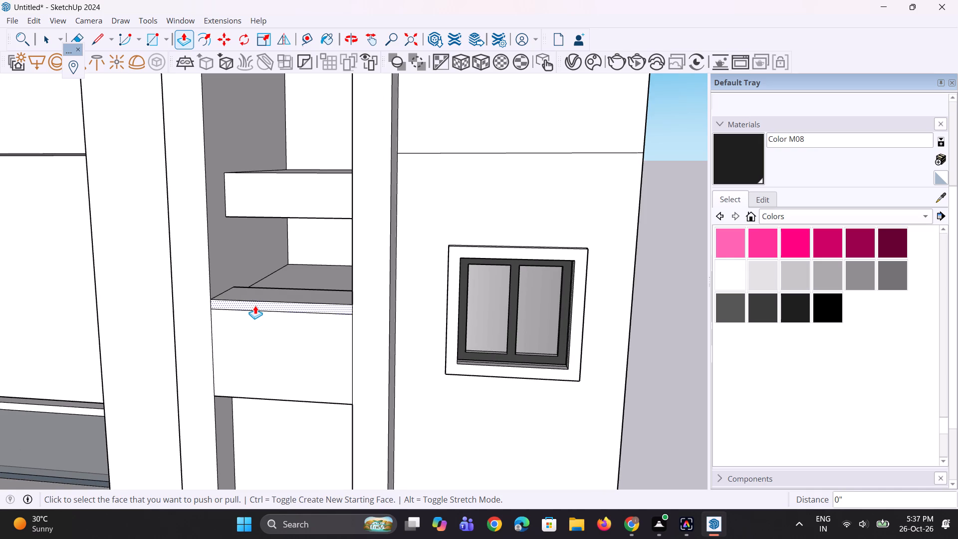
{"action": "scroll", "coordinate": [251, 317], "scroll_direction": "up", "scroll_amount": 2}
{"action": "scroll", "coordinate": [238, 367], "scroll_direction": "up", "scroll_amount": 1}
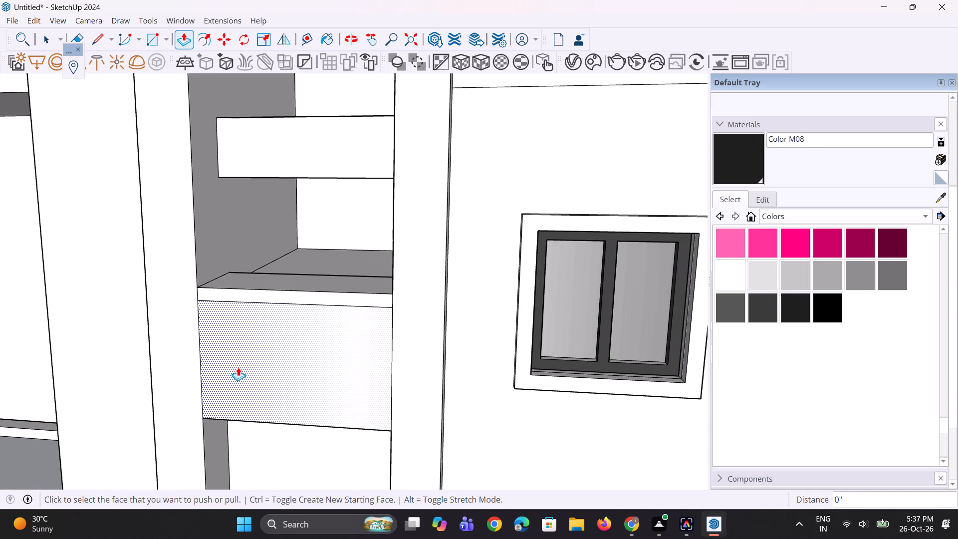
{"action": "left_click", "coordinate": [256, 292]}
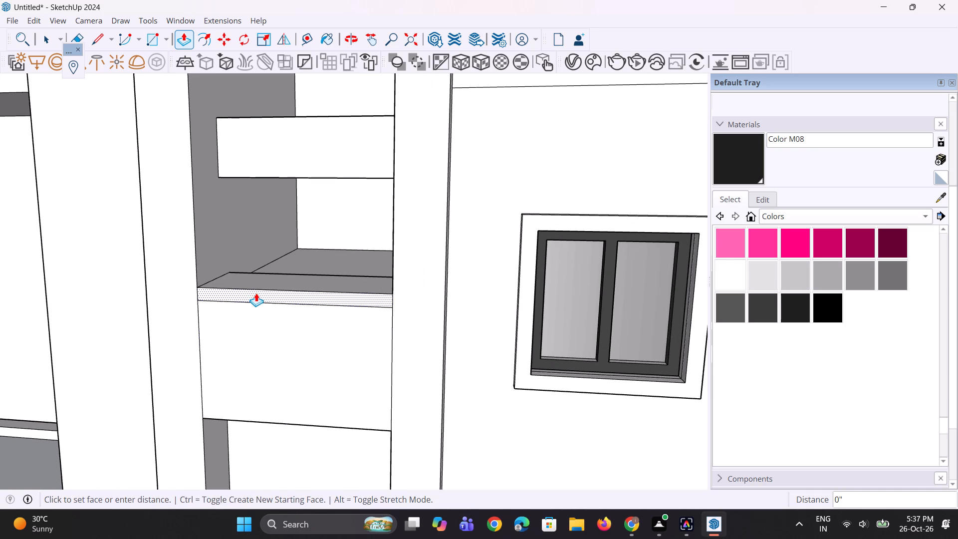
{"action": "left_click", "coordinate": [255, 300]}
Pull the lowest panel below the projecting band out a further 6 11/16" or so.
{"action": "middle_click_drag", "start_coordinate": [259, 309], "coordinate": [435, 244]}
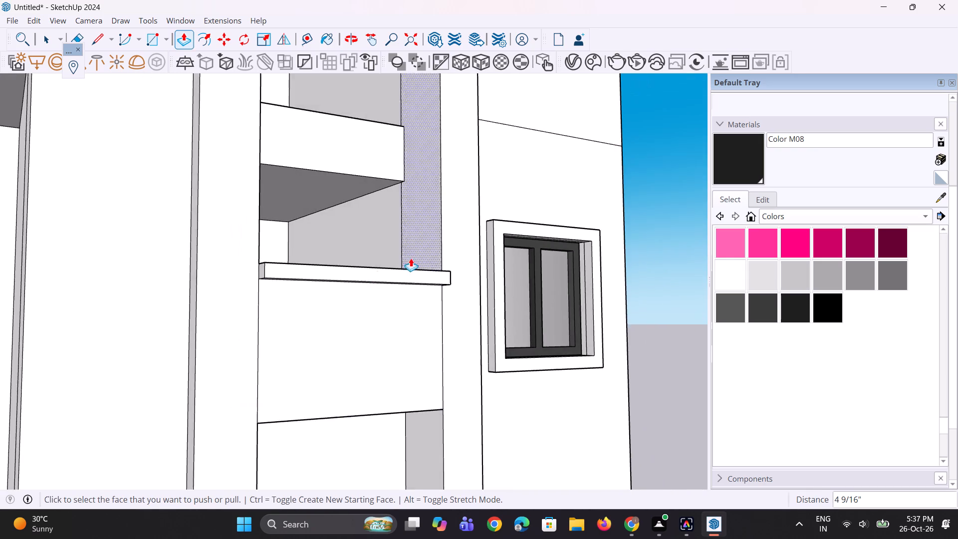
{"action": "scroll", "coordinate": [304, 280], "scroll_direction": "up", "scroll_amount": 2}
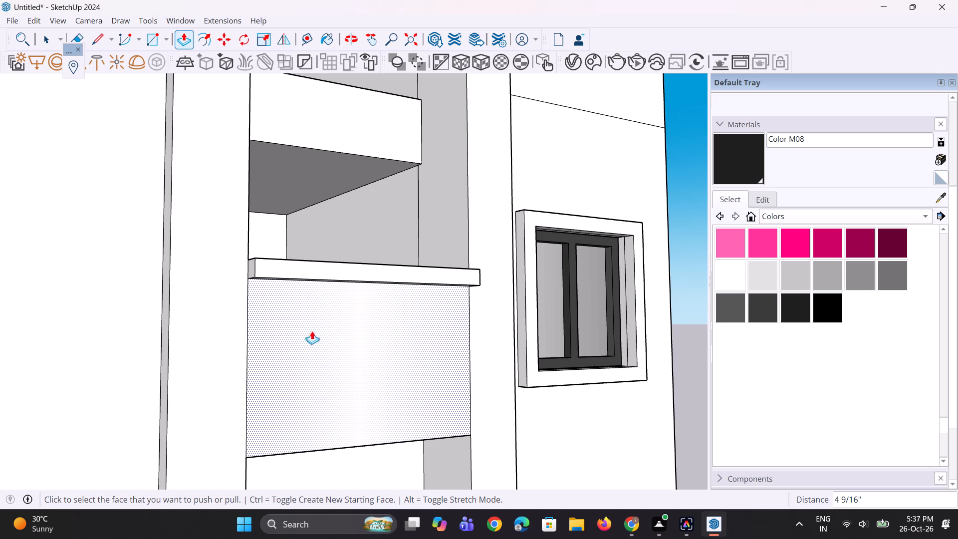
{"action": "scroll", "coordinate": [304, 330], "scroll_direction": "down", "scroll_amount": 9}
{"action": "scroll", "coordinate": [335, 443], "scroll_direction": "up", "scroll_amount": 2}
{"action": "left_click", "coordinate": [328, 434]}
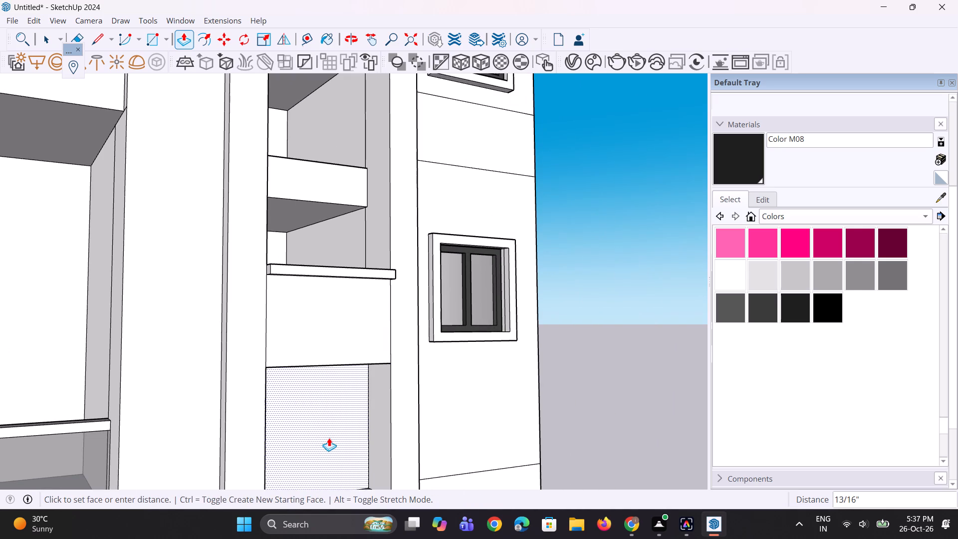
{"action": "left_click", "coordinate": [332, 442]}
Examine the reworked frame on the front elevation, the building's side elevation and its roof.
{"action": "scroll", "coordinate": [291, 321], "scroll_direction": "down", "scroll_amount": 5}
{"action": "middle_click_drag", "start_coordinate": [320, 383], "coordinate": [282, 394]}
{"action": "scroll", "coordinate": [281, 392], "scroll_direction": "up", "scroll_amount": 1}
{"action": "scroll", "coordinate": [275, 387], "scroll_direction": "down", "scroll_amount": 4}
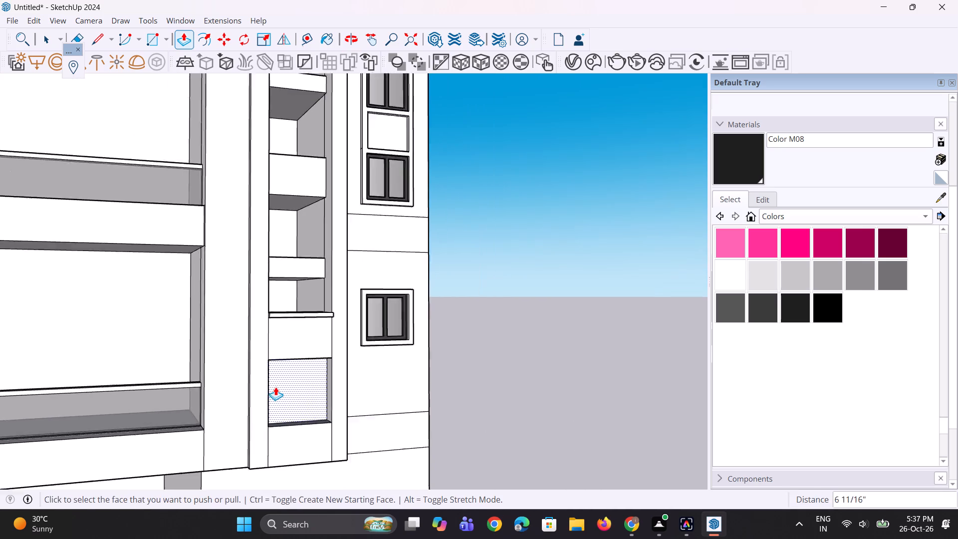
{"action": "scroll", "coordinate": [275, 387], "scroll_direction": "down", "scroll_amount": 2}
{"action": "middle_click_drag", "start_coordinate": [261, 384], "coordinate": [222, 411]}
{"action": "scroll", "coordinate": [234, 371], "scroll_direction": "up", "scroll_amount": 2}
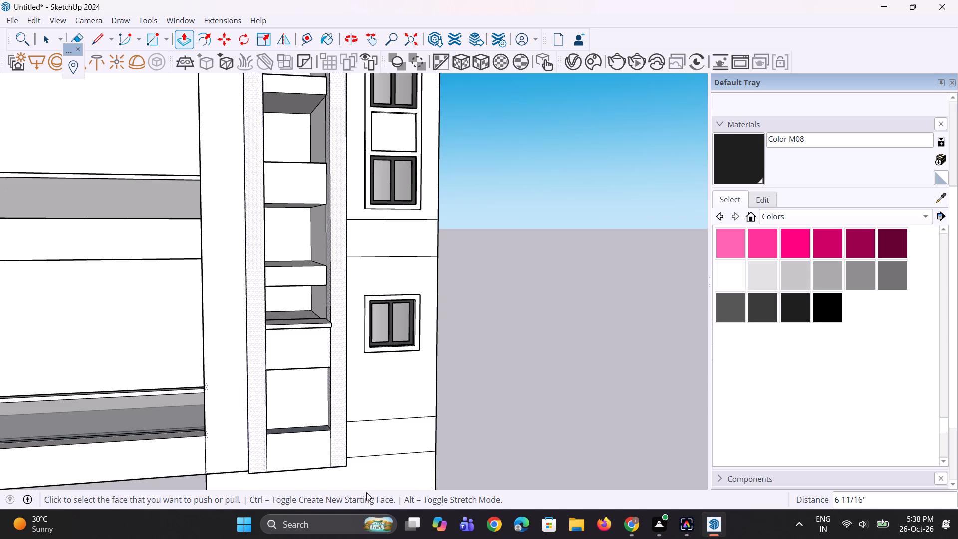
{"action": "scroll", "coordinate": [331, 241], "scroll_direction": "down", "scroll_amount": 10}
{"action": "middle_click_drag", "start_coordinate": [293, 357], "coordinate": [320, 342]}
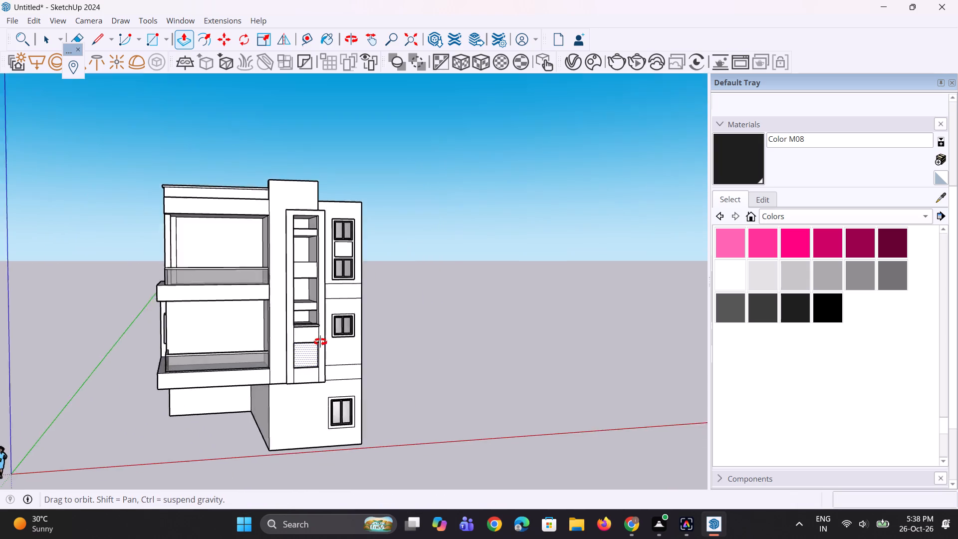
{"action": "middle_click_drag", "start_coordinate": [320, 342], "coordinate": [537, 324]}
{"action": "scroll", "coordinate": [396, 348], "scroll_direction": "down", "scroll_amount": 6}
{"action": "middle_click_drag", "start_coordinate": [304, 265], "coordinate": [320, 312]}
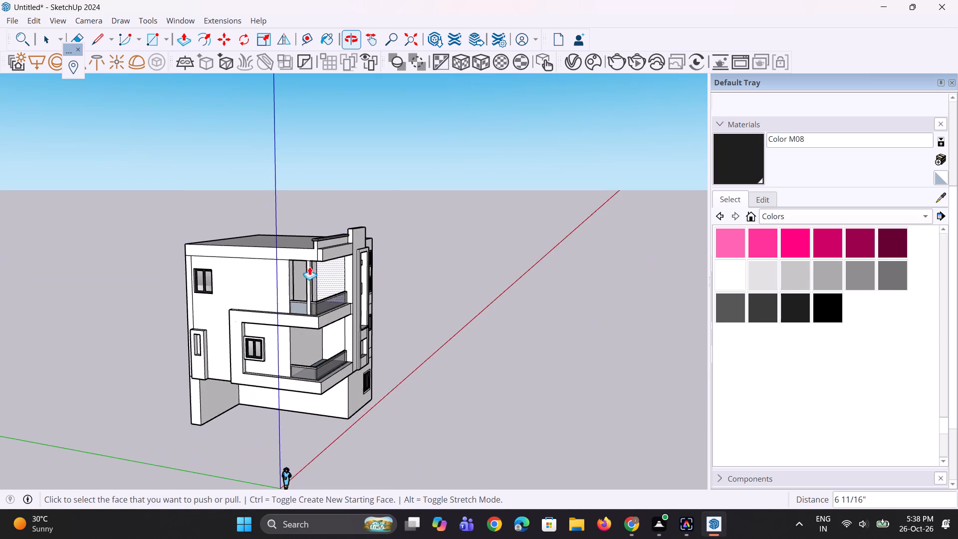
{"action": "scroll", "coordinate": [302, 239], "scroll_direction": "up", "scroll_amount": 8}
{"action": "middle_click_drag", "start_coordinate": [293, 312], "coordinate": [375, 323]}
{"action": "scroll", "coordinate": [370, 325], "scroll_direction": "down", "scroll_amount": 5}
{"action": "middle_click_drag", "start_coordinate": [250, 247], "coordinate": [331, 307]}
{"action": "scroll", "coordinate": [331, 307], "scroll_direction": "up", "scroll_amount": 1}
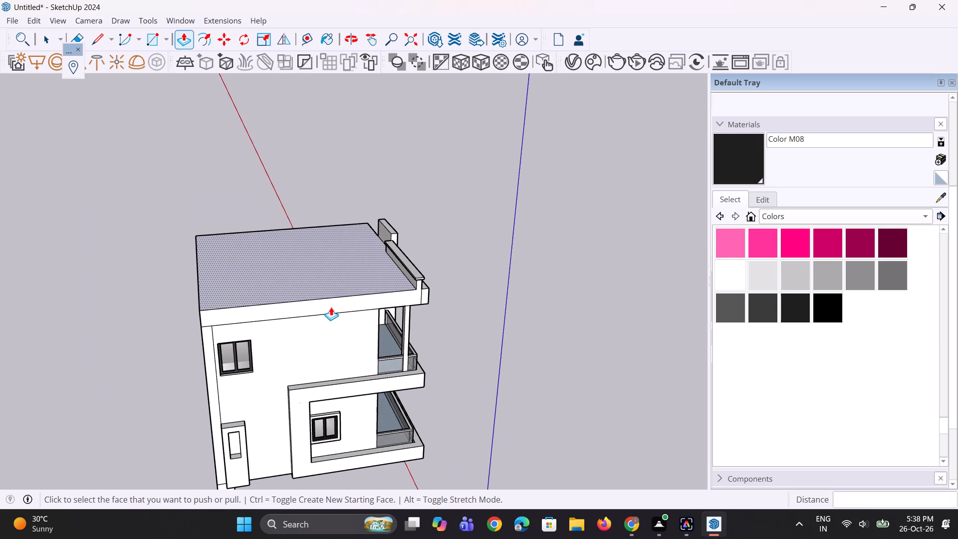
{"action": "scroll", "coordinate": [331, 307], "scroll_direction": "up", "scroll_amount": 2}
{"action": "scroll", "coordinate": [247, 277], "scroll_direction": "up", "scroll_amount": 1}
{"action": "middle_click_drag", "start_coordinate": [238, 279], "coordinate": [262, 282]}
{"action": "scroll", "coordinate": [257, 286], "scroll_direction": "up", "scroll_amount": 2}
{"action": "scroll", "coordinate": [190, 318], "scroll_direction": "up", "scroll_amount": 1}
{"action": "scroll", "coordinate": [166, 366], "scroll_direction": "down", "scroll_amount": 4}
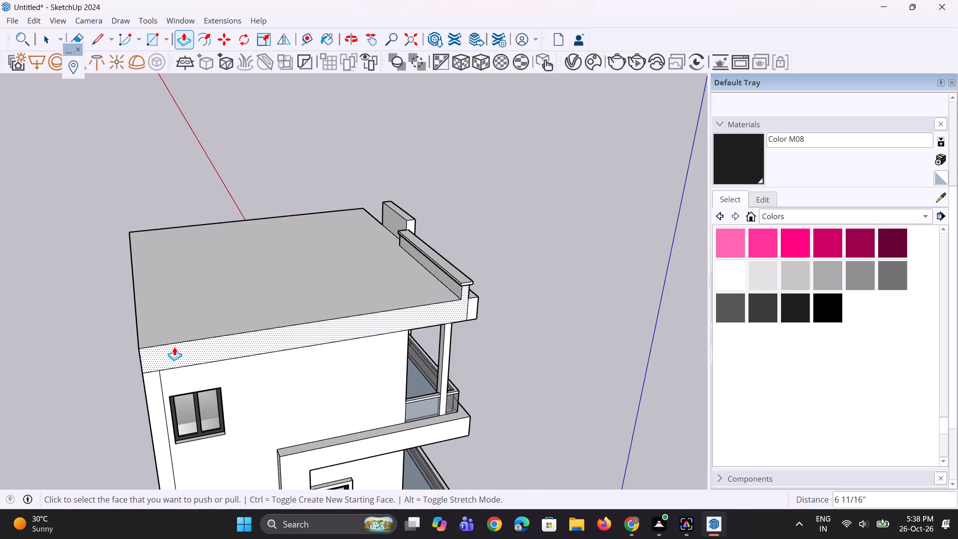
{"action": "scroll", "coordinate": [174, 347], "scroll_direction": "down", "scroll_amount": 3}
{"action": "scroll", "coordinate": [193, 408], "scroll_direction": "down", "scroll_amount": 4}
{"action": "middle_click_drag", "start_coordinate": [230, 411], "coordinate": [140, 393]}
{"action": "scroll", "coordinate": [157, 405], "scroll_direction": "up", "scroll_amount": 3}
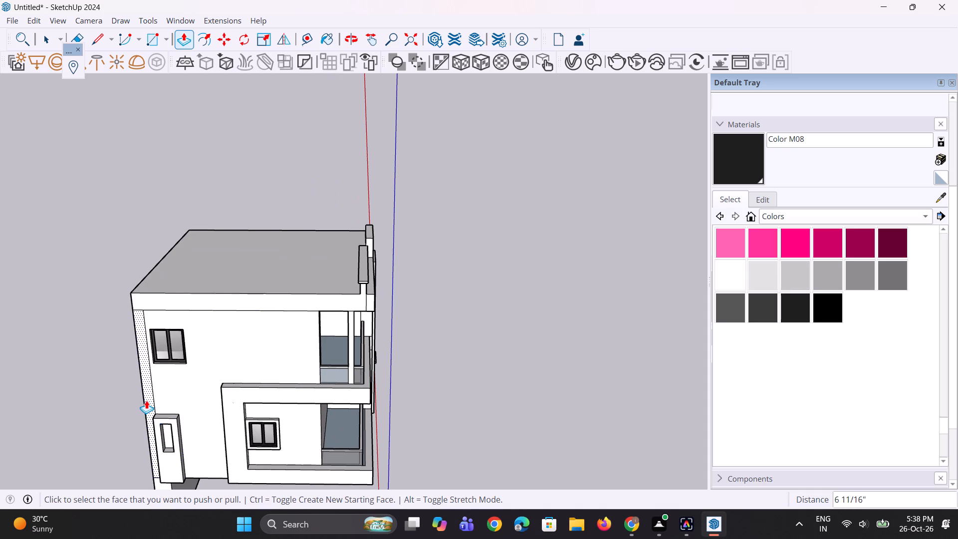
Pull the narrow vertical strip at the rear corner of the side wall out about 1' 5 15/16" as a pilaster.
{"action": "left_click", "coordinate": [146, 400]}
{"action": "left_click", "coordinate": [159, 421]}
Raise the top of the rear corner pilaster about 3' 1 5/16" level with the roof surface.
{"action": "middle_click_drag", "start_coordinate": [150, 355], "coordinate": [192, 361]}
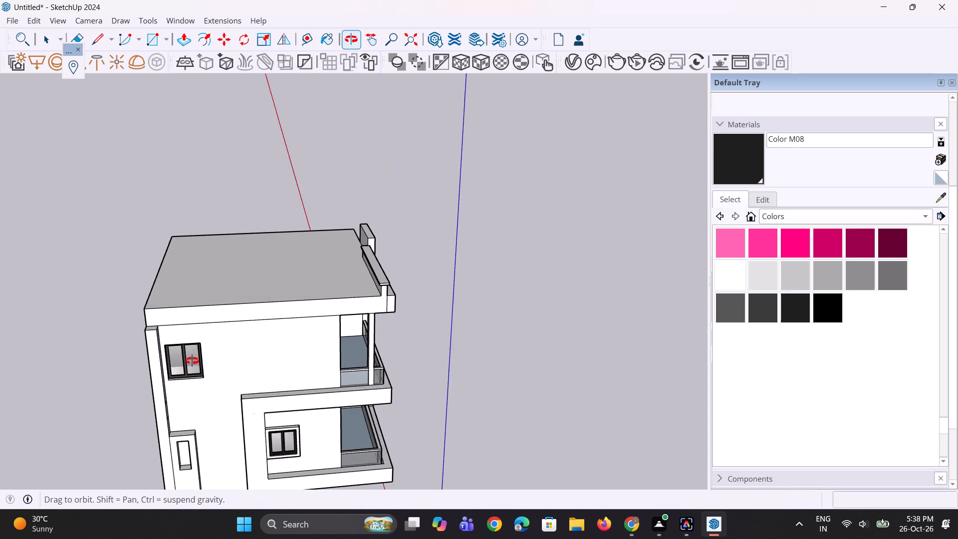
{"action": "middle_click_drag", "start_coordinate": [192, 361], "coordinate": [193, 361]}
{"action": "scroll", "coordinate": [158, 302], "scroll_direction": "up", "scroll_amount": 7}
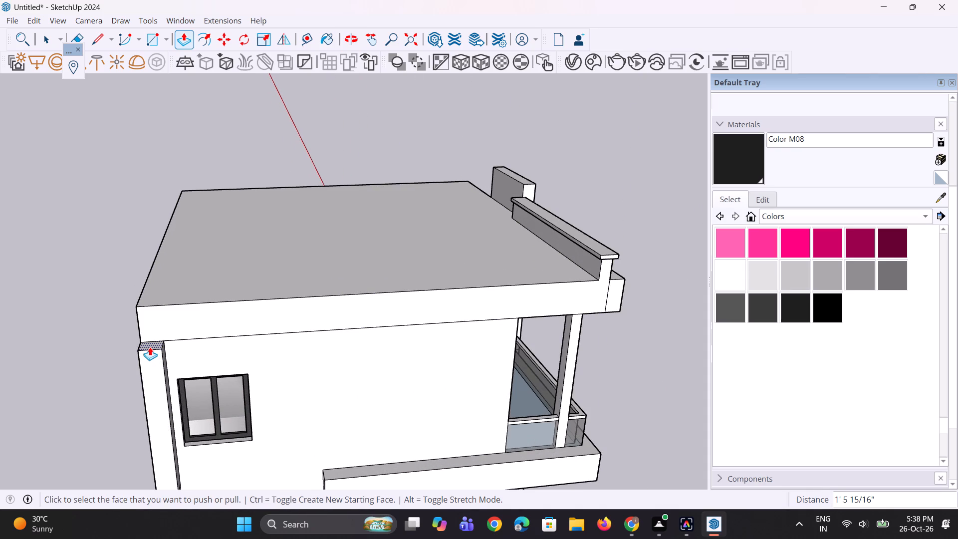
{"action": "left_click", "coordinate": [148, 346]}
{"action": "left_click", "coordinate": [173, 304]}
Pull the end face of the front roof fascia out past the side wall, roughly in line with the pilaster's outer face.
{"action": "scroll", "coordinate": [146, 312], "scroll_direction": "up", "scroll_amount": 1}
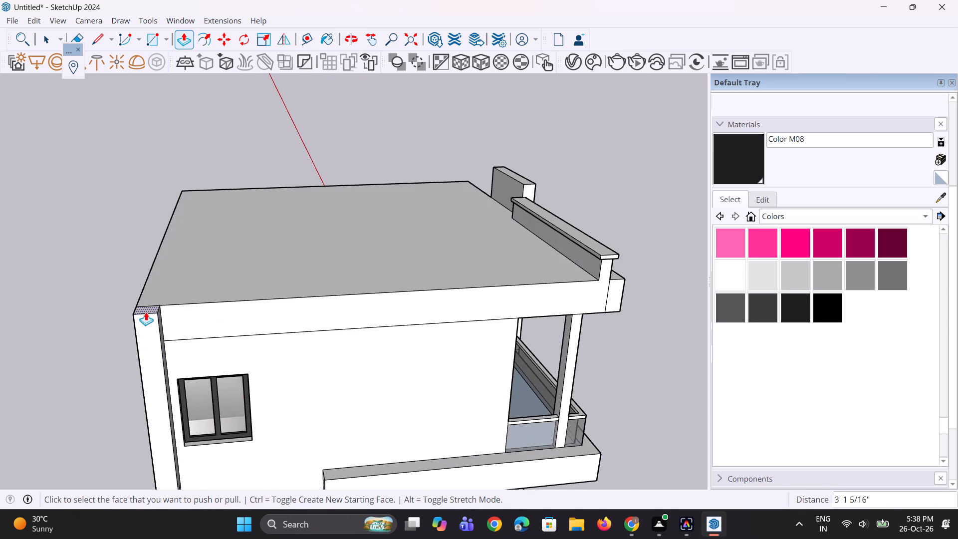
{"action": "scroll", "coordinate": [146, 312], "scroll_direction": "up", "scroll_amount": 11}
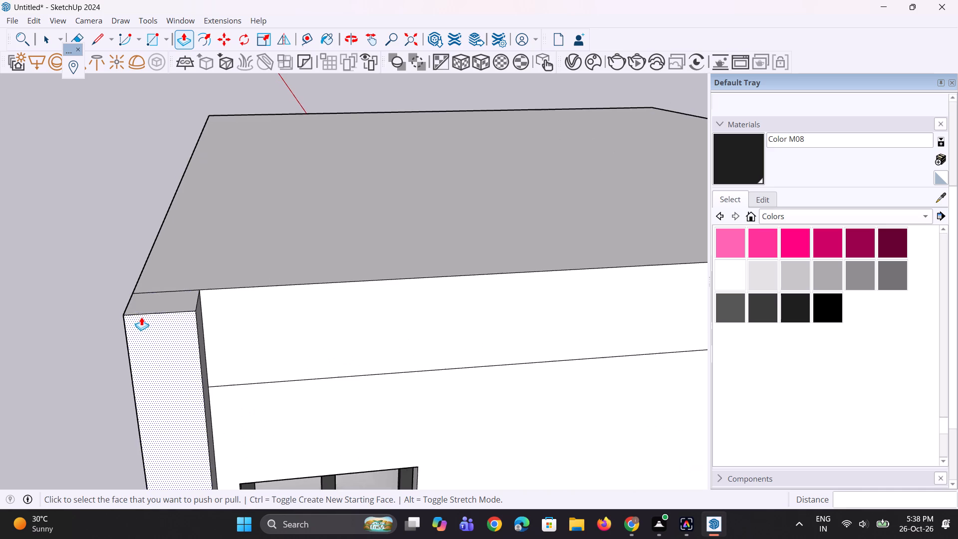
{"action": "middle_click_drag", "start_coordinate": [208, 328], "coordinate": [80, 283]}
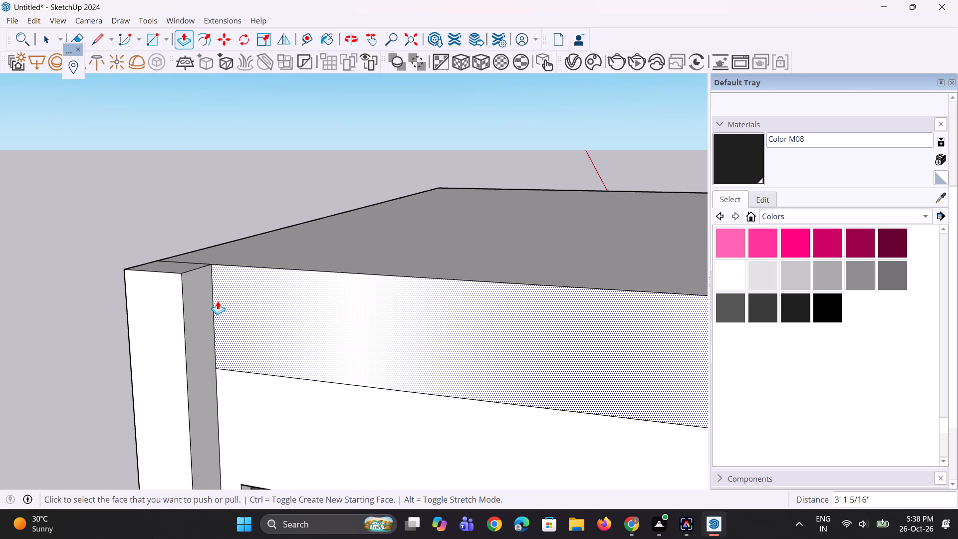
{"action": "scroll", "coordinate": [209, 308], "scroll_direction": "down", "scroll_amount": 15}
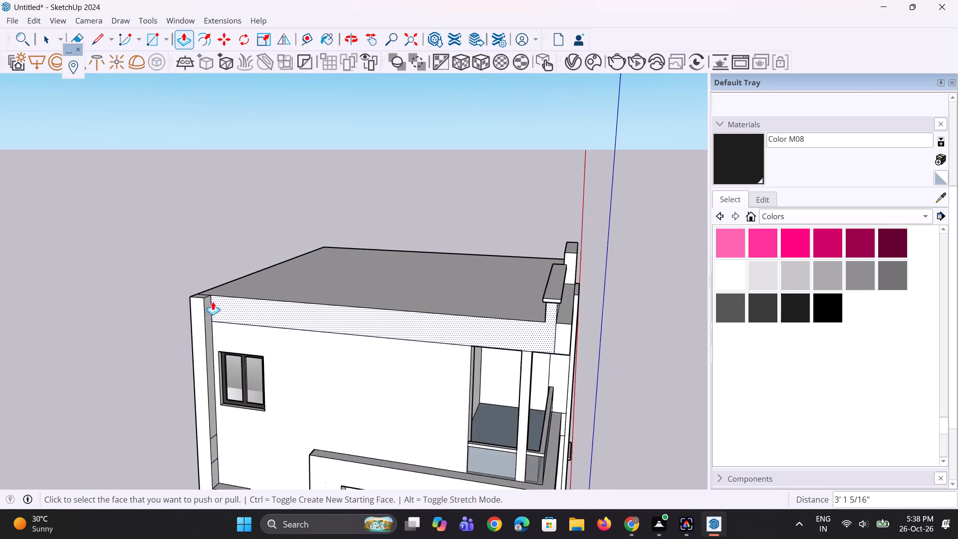
{"action": "scroll", "coordinate": [213, 301], "scroll_direction": "down", "scroll_amount": 3}
{"action": "middle_click_drag", "start_coordinate": [232, 299], "coordinate": [216, 301]}
{"action": "scroll", "coordinate": [422, 335], "scroll_direction": "up", "scroll_amount": 3}
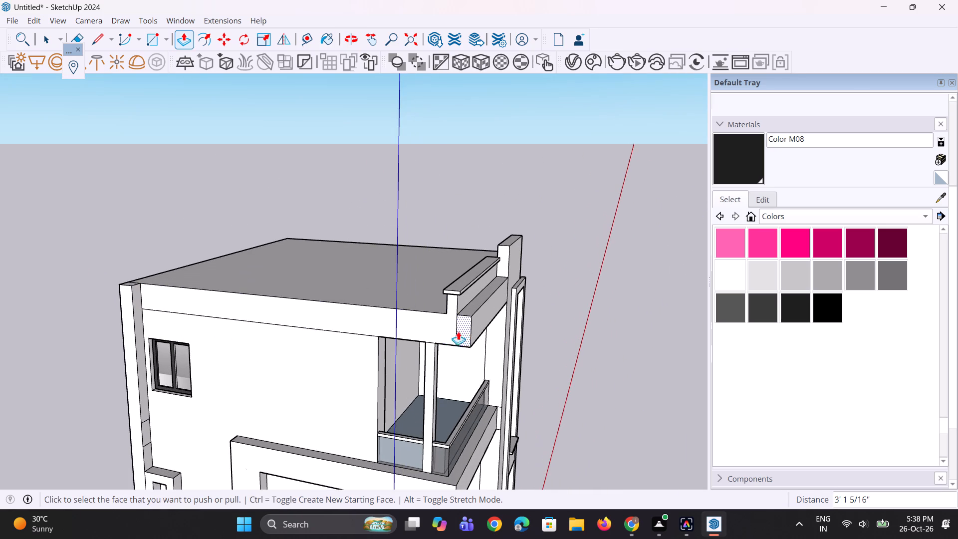
{"action": "middle_click_drag", "start_coordinate": [431, 335], "coordinate": [587, 319]}
{"action": "scroll", "coordinate": [580, 315], "scroll_direction": "up", "scroll_amount": 3}
{"action": "left_click", "coordinate": [555, 294]}
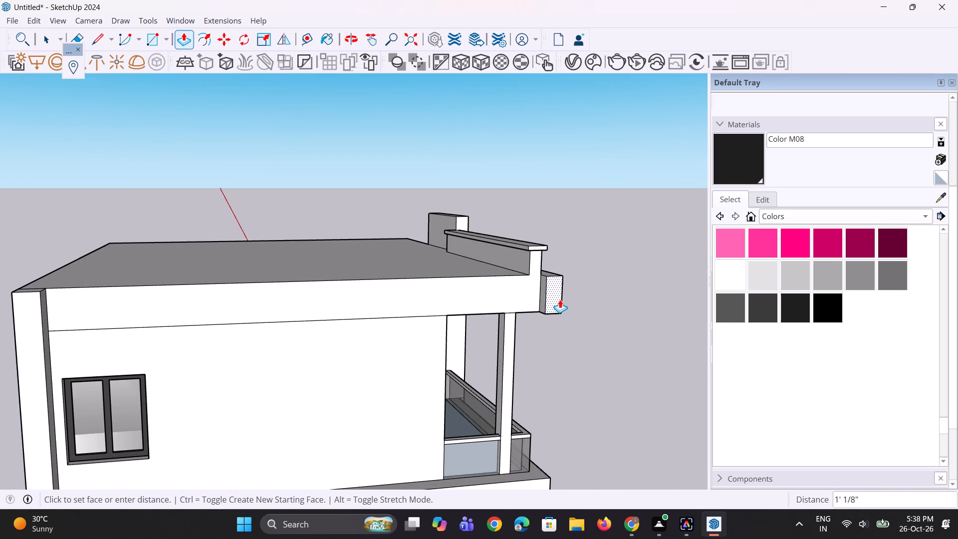
{"action": "left_click", "coordinate": [562, 302]}
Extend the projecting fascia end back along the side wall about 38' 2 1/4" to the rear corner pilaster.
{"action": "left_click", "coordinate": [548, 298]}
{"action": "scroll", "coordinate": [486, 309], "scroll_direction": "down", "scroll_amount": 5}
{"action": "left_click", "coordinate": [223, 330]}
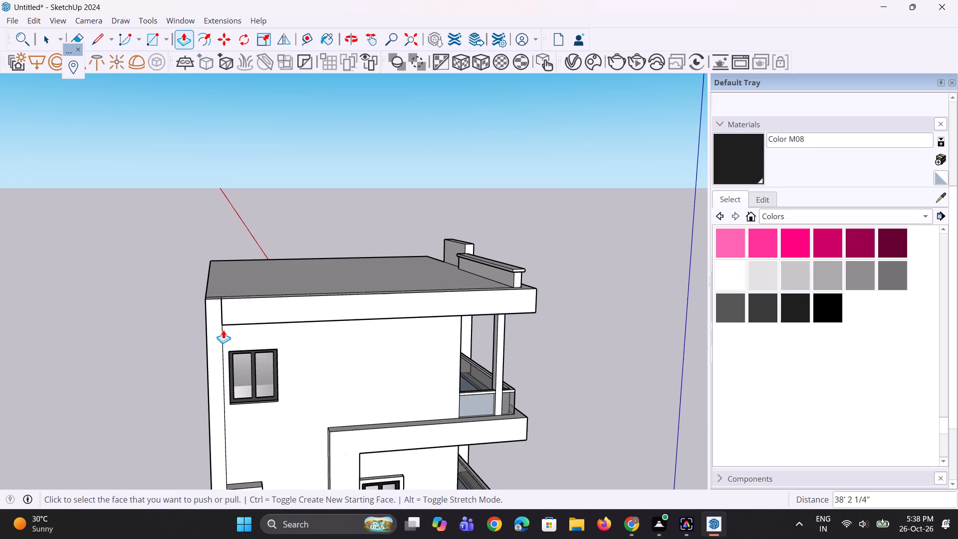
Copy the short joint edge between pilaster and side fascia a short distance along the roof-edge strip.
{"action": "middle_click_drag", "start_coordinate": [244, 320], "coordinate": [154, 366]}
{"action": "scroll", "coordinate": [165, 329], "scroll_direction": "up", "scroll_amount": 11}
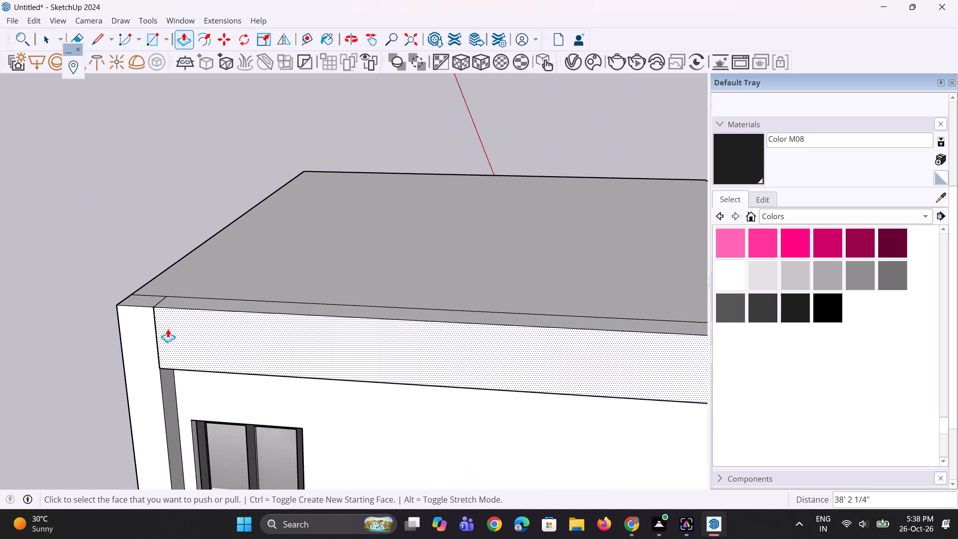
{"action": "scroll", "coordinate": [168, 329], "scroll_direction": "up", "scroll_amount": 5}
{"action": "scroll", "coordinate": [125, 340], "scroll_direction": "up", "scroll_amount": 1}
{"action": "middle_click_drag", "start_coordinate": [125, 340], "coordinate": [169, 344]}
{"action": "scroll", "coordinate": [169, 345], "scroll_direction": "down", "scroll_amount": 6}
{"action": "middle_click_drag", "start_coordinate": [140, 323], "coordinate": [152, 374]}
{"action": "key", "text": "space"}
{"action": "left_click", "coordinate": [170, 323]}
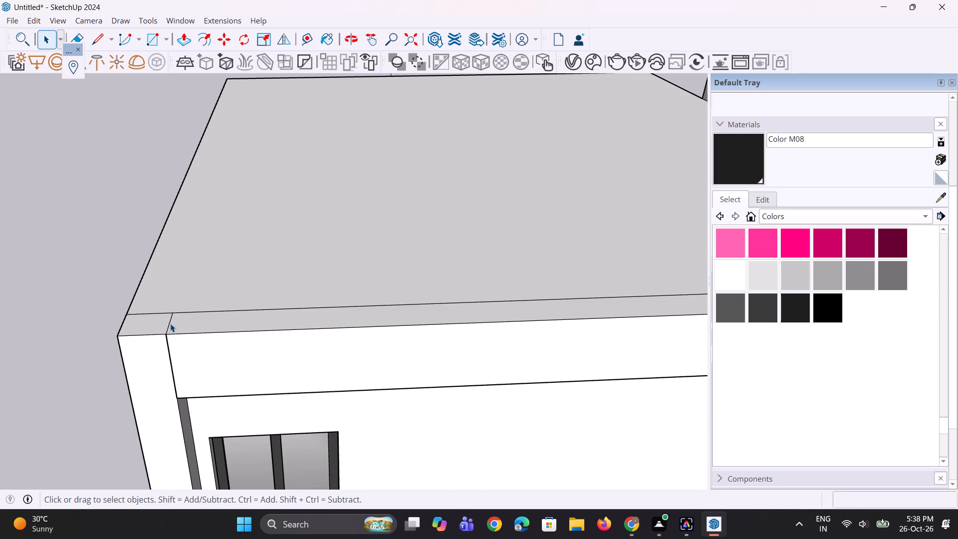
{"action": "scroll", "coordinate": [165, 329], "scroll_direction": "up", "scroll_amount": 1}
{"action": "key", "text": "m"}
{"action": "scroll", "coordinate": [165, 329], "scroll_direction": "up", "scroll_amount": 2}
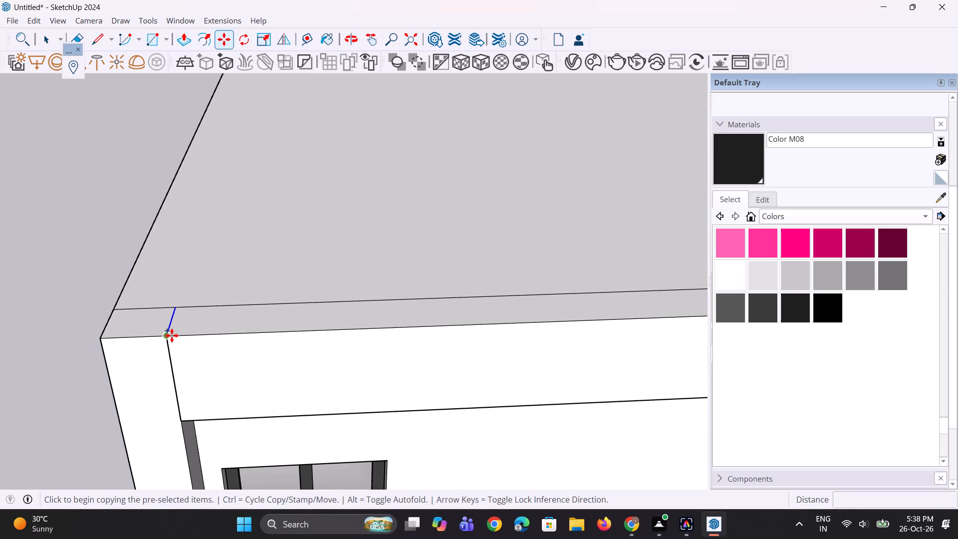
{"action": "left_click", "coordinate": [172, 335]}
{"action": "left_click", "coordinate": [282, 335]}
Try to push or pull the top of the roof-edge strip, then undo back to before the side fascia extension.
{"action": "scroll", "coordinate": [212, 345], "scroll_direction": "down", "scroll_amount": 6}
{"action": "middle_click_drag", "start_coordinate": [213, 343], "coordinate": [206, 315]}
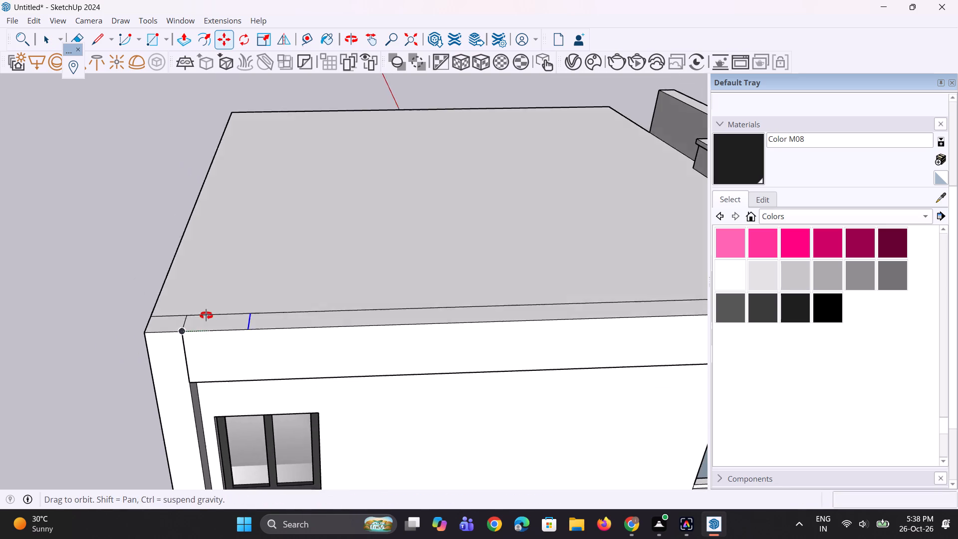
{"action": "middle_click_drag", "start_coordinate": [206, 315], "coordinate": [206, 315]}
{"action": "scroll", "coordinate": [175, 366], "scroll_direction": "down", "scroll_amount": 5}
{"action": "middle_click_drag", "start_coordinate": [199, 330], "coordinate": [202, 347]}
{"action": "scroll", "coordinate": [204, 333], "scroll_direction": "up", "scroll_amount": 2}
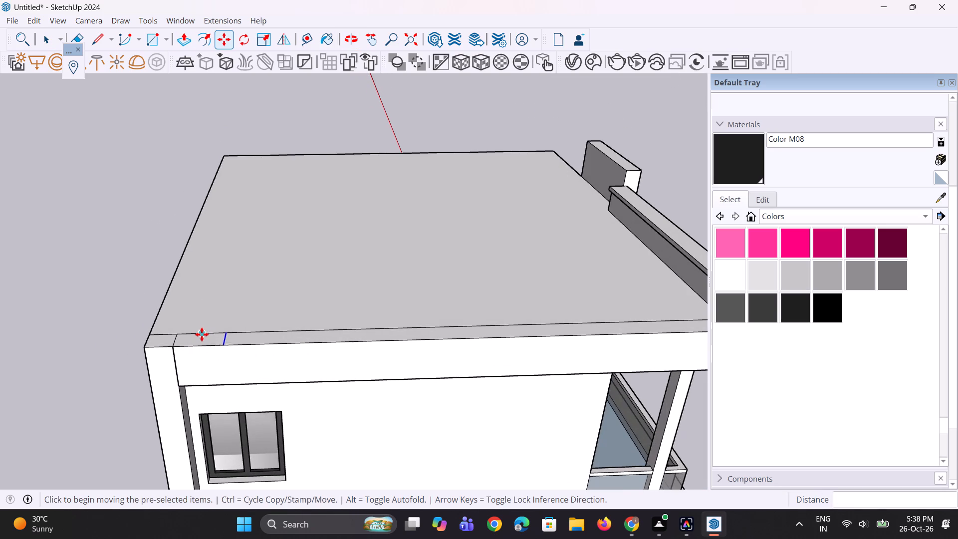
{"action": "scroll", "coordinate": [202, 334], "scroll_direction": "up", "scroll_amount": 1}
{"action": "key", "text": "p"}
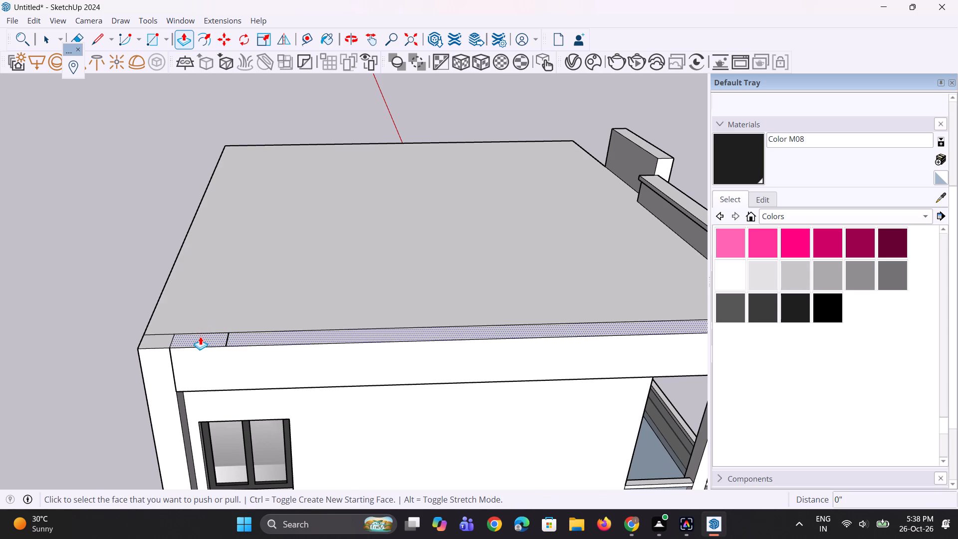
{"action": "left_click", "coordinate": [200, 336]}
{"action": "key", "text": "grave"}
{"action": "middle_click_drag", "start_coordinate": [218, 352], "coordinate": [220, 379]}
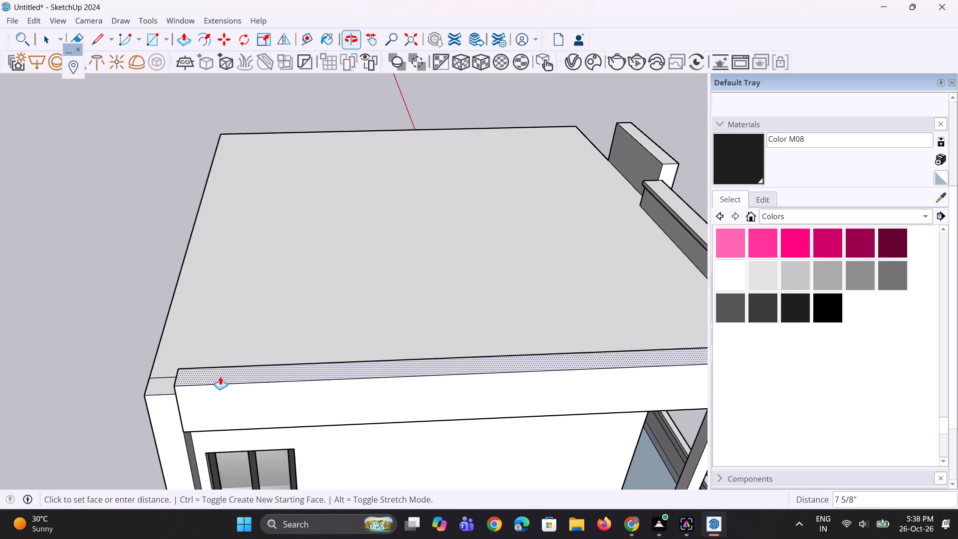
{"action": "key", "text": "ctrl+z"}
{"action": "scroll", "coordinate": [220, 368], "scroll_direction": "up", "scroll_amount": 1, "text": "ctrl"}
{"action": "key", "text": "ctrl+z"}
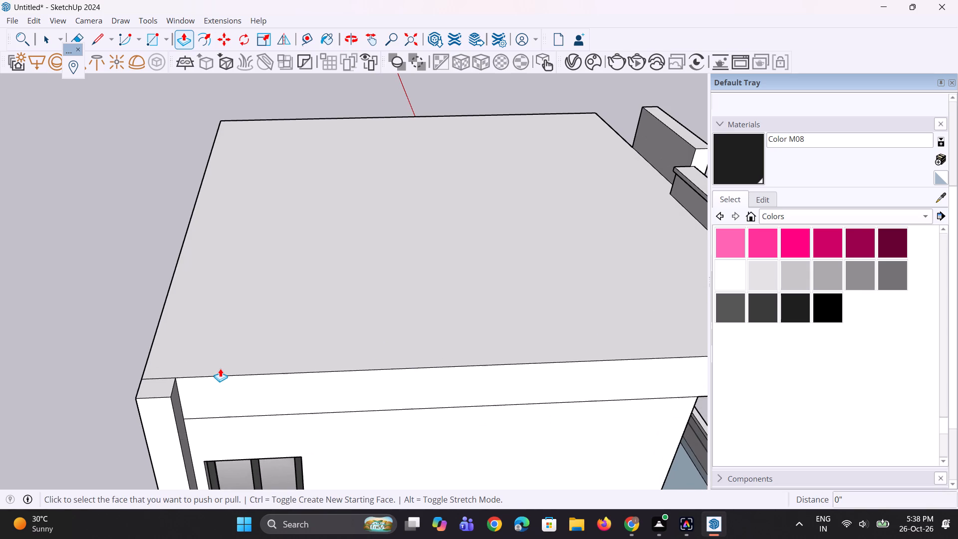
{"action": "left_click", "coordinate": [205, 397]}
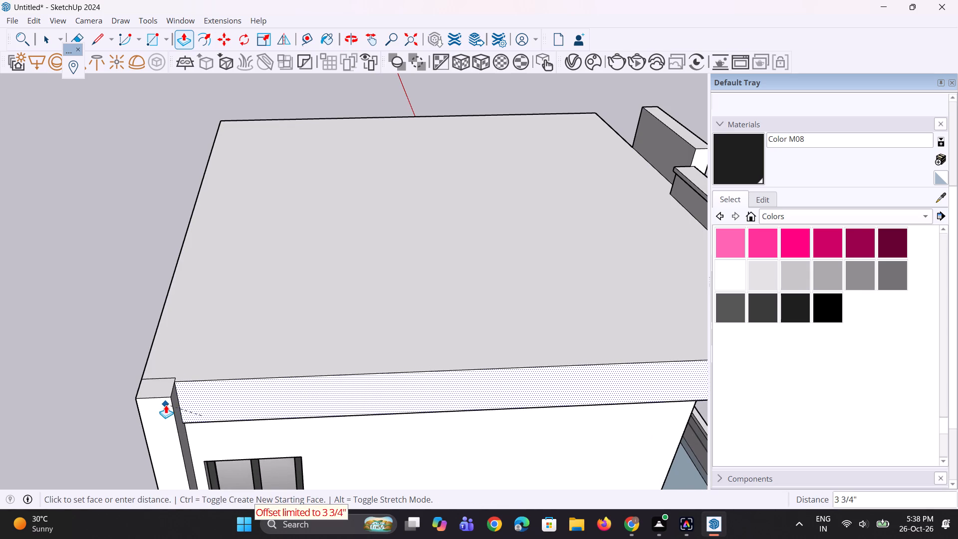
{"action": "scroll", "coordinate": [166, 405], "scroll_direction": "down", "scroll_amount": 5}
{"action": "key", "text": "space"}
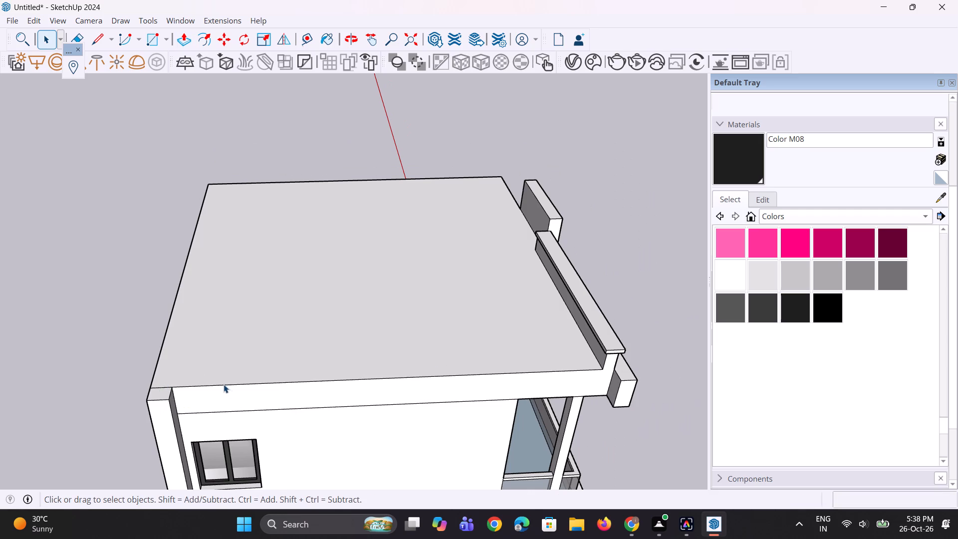
Extend the projecting end of the front fascia back along the side wall to meet the rear corner pilaster.
{"action": "scroll", "coordinate": [642, 416], "scroll_direction": "up", "scroll_amount": 2}
{"action": "key", "text": "p"}
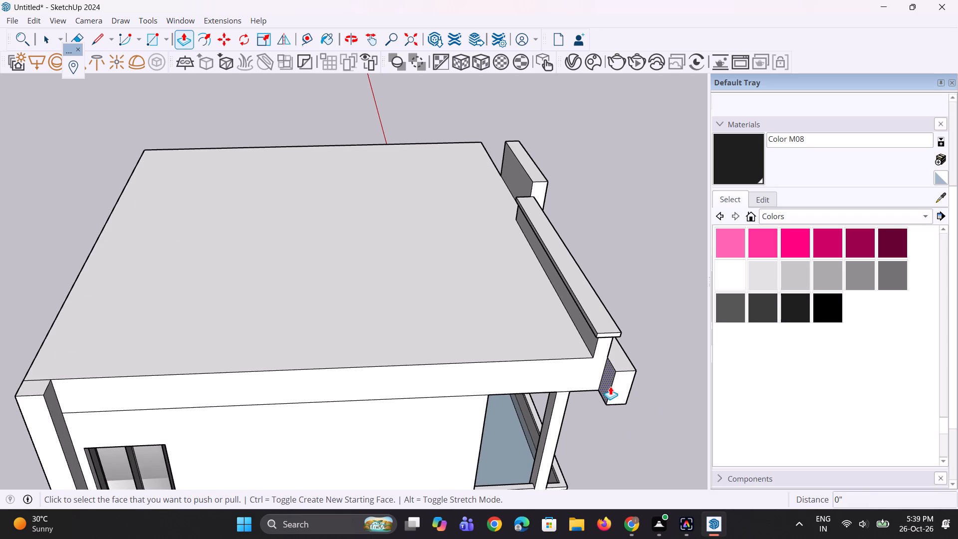
{"action": "left_click", "coordinate": [608, 385]}
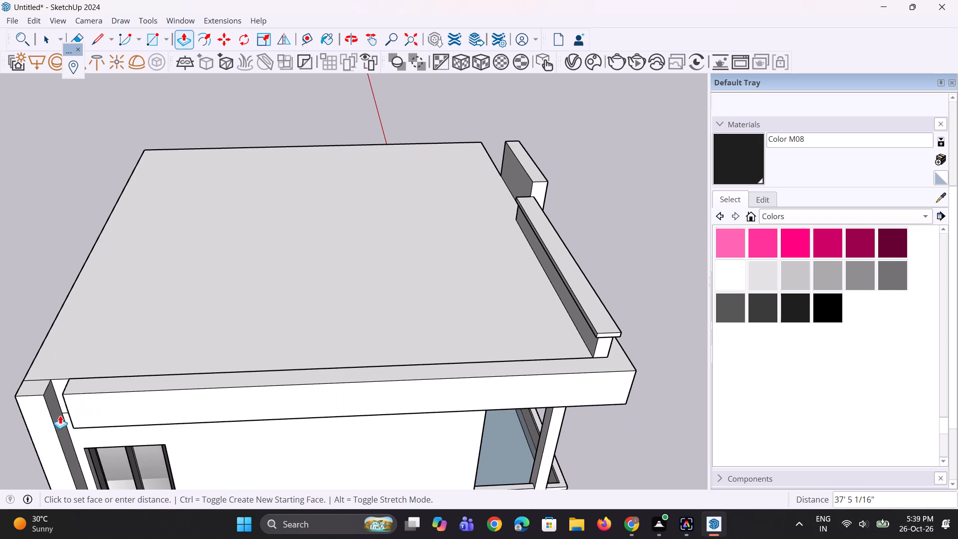
{"action": "left_click", "coordinate": [64, 458]}
Push the side fascia's outer face in about 1/8" to sit flush with the pilaster's face.
{"action": "middle_click_drag", "start_coordinate": [83, 407], "coordinate": [133, 389]}
{"action": "key", "text": "space"}
{"action": "key", "text": "space"}
{"action": "scroll", "coordinate": [103, 389], "scroll_direction": "up", "scroll_amount": 3}
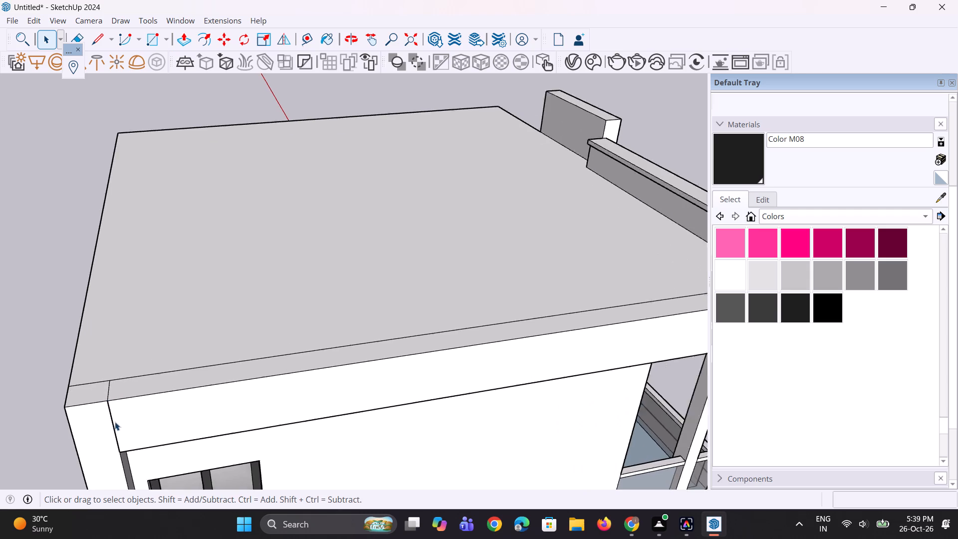
{"action": "scroll", "coordinate": [115, 422], "scroll_direction": "up", "scroll_amount": 20}
{"action": "scroll", "coordinate": [115, 422], "scroll_direction": "up", "scroll_amount": 8}
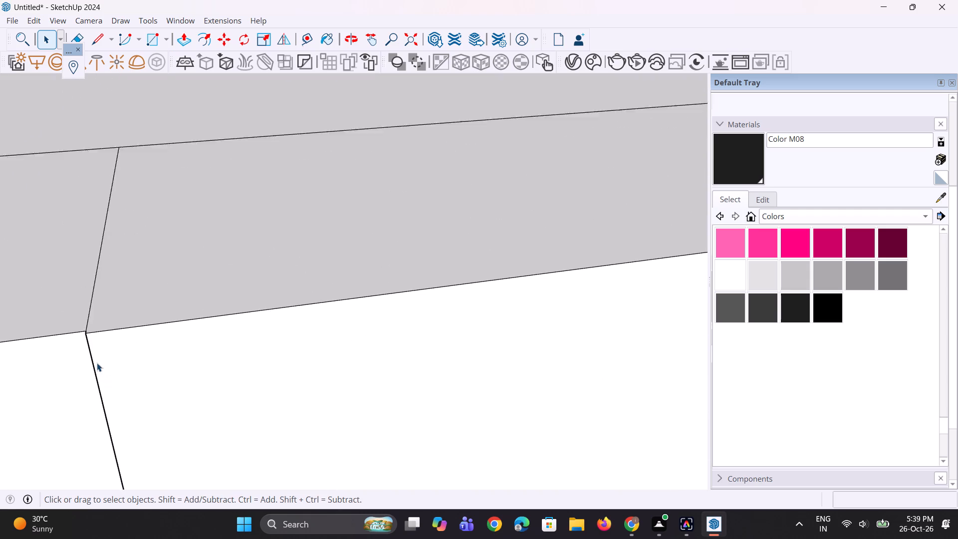
{"action": "scroll", "coordinate": [97, 363], "scroll_direction": "up", "scroll_amount": 15}
{"action": "scroll", "coordinate": [69, 269], "scroll_direction": "up", "scroll_amount": 1}
{"action": "middle_click_drag", "start_coordinate": [80, 273], "coordinate": [230, 259]}
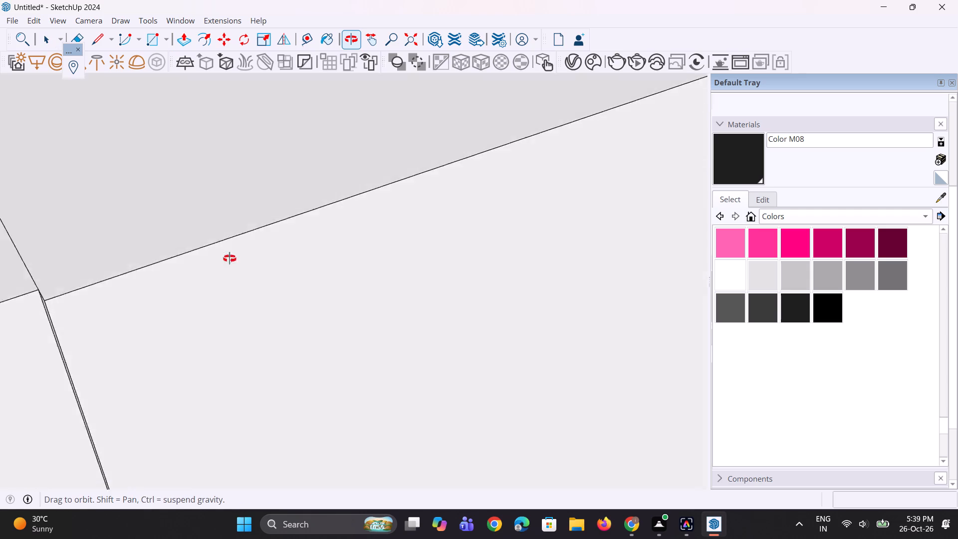
{"action": "middle_click_drag", "start_coordinate": [230, 259], "coordinate": [282, 231]}
{"action": "scroll", "coordinate": [201, 295], "scroll_direction": "up", "scroll_amount": 3}
{"action": "scroll", "coordinate": [242, 279], "scroll_direction": "down", "scroll_amount": 11}
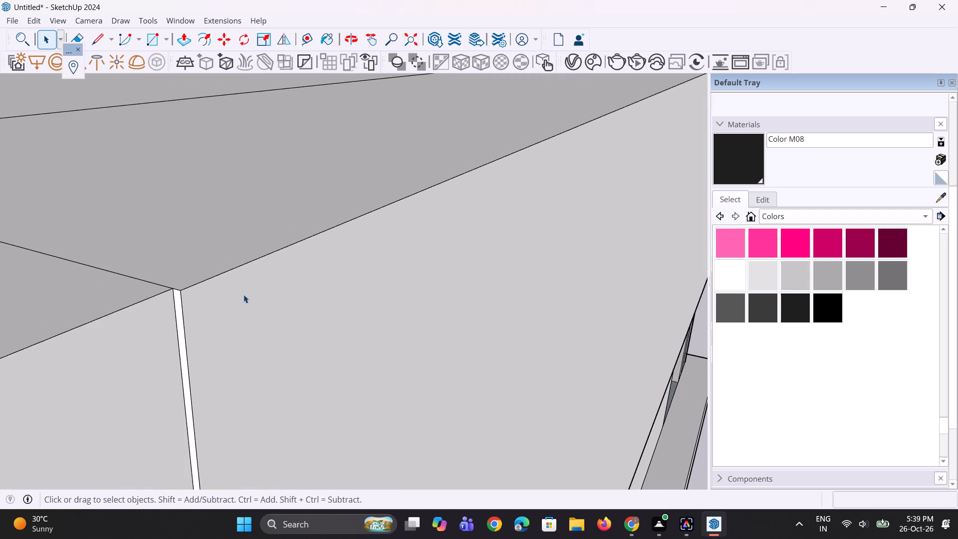
{"action": "scroll", "coordinate": [243, 295], "scroll_direction": "down", "scroll_amount": 1}
{"action": "key", "text": "p"}
{"action": "left_click", "coordinate": [247, 316]}
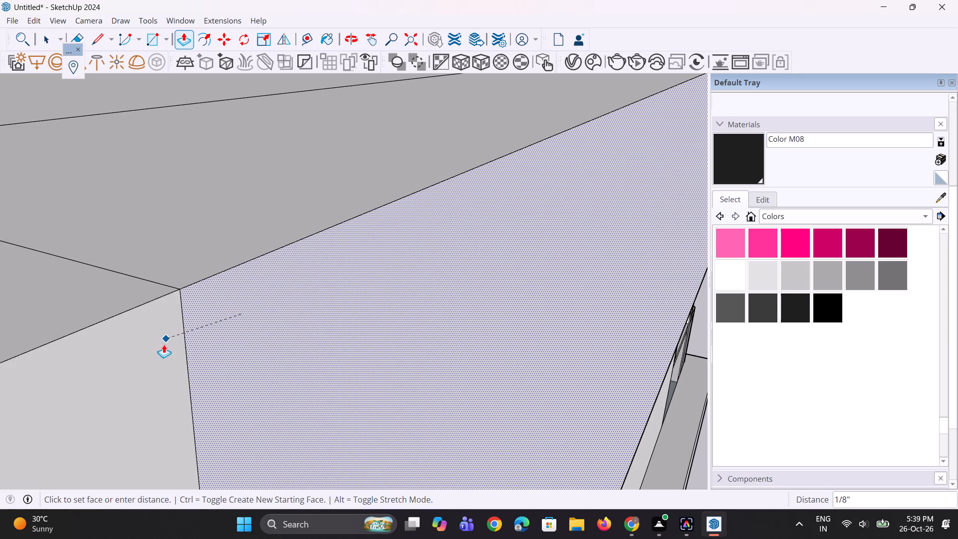
{"action": "left_click", "coordinate": [163, 347]}
Copy the short joint edge beside the pilaster along the roof-edge strip to mark off a small rectangle.
{"action": "scroll", "coordinate": [142, 370], "scroll_direction": "down", "scroll_amount": 20}
{"action": "scroll", "coordinate": [142, 370], "scroll_direction": "down", "scroll_amount": 8}
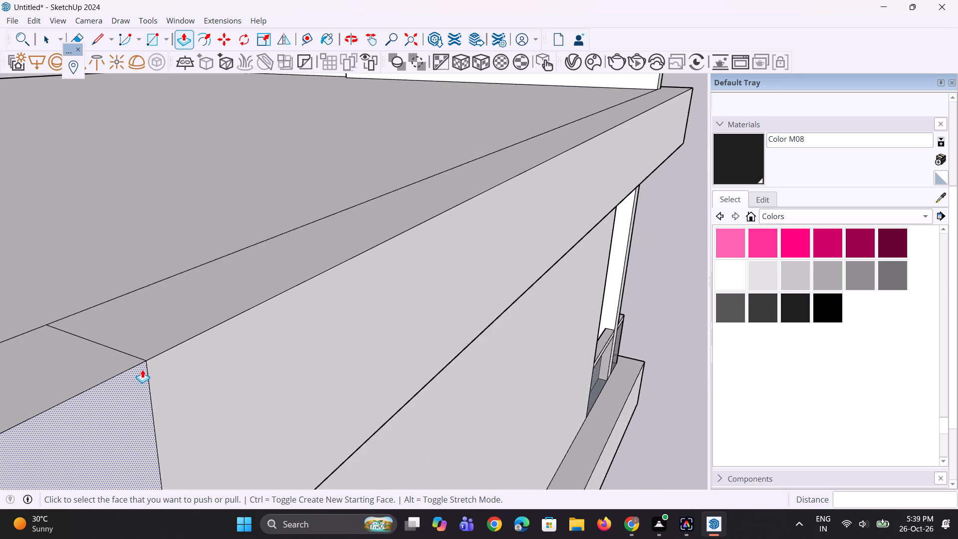
{"action": "scroll", "coordinate": [142, 369], "scroll_direction": "down", "scroll_amount": 2}
{"action": "middle_click_drag", "start_coordinate": [185, 333], "coordinate": [144, 351]}
{"action": "scroll", "coordinate": [129, 362], "scroll_direction": "up", "scroll_amount": 4}
{"action": "key", "text": "space"}
{"action": "left_click", "coordinate": [116, 353]}
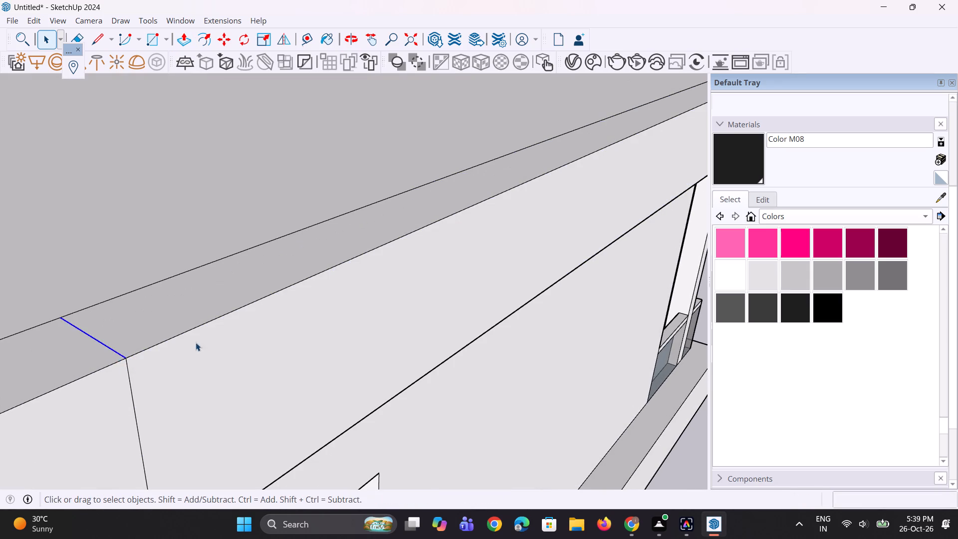
{"action": "middle_click_drag", "start_coordinate": [185, 357], "coordinate": [110, 405]}
{"action": "key", "text": "m"}
{"action": "scroll", "coordinate": [56, 382], "scroll_direction": "up", "scroll_amount": 2}
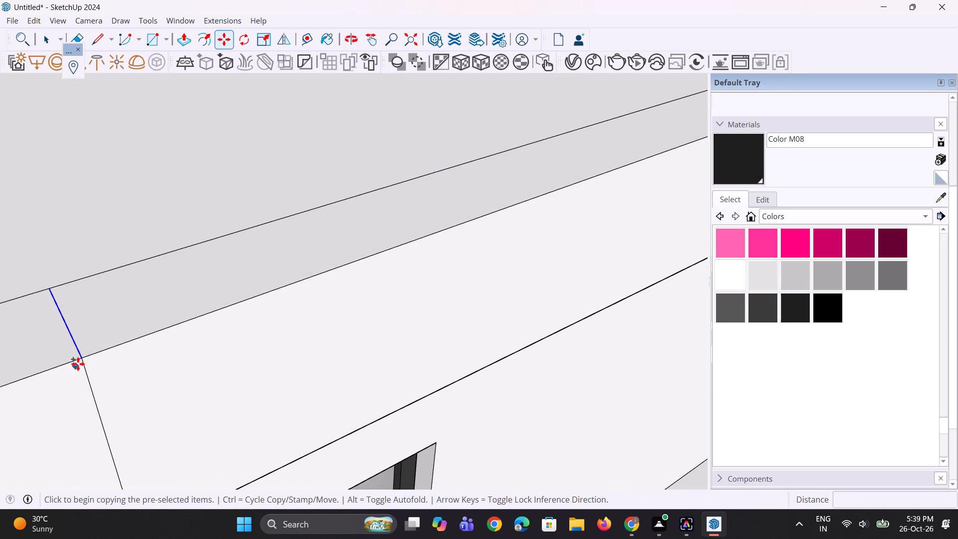
{"action": "left_click", "coordinate": [80, 362]}
{"action": "left_click", "coordinate": [318, 277]}
Pull the marked rectangle beside the rear corner pilaster upward to form a tall post on the roof edge.
{"action": "scroll", "coordinate": [210, 386], "scroll_direction": "down", "scroll_amount": 13}
{"action": "middle_click_drag", "start_coordinate": [258, 358], "coordinate": [218, 332]}
{"action": "scroll", "coordinate": [191, 318], "scroll_direction": "up", "scroll_amount": 2}
{"action": "key", "text": "p"}
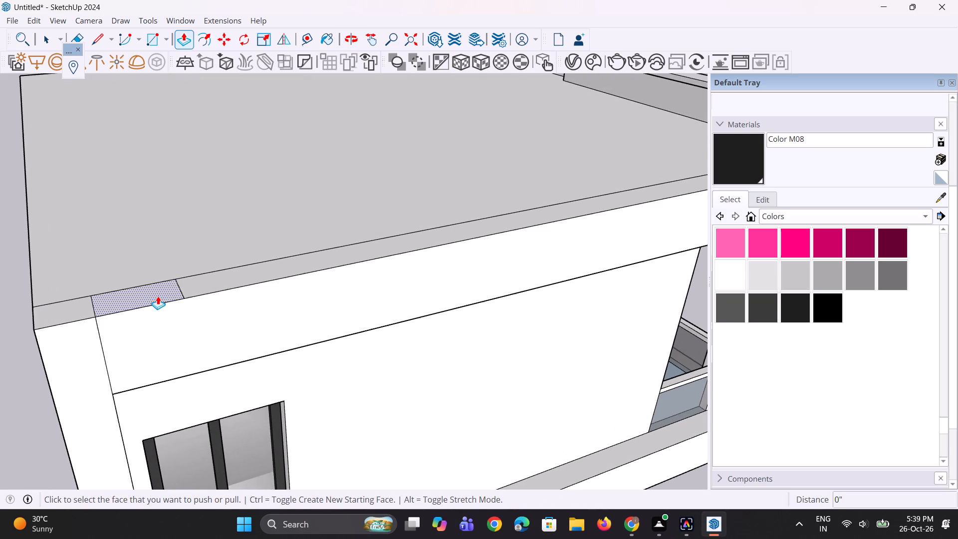
{"action": "left_click", "coordinate": [158, 296]}
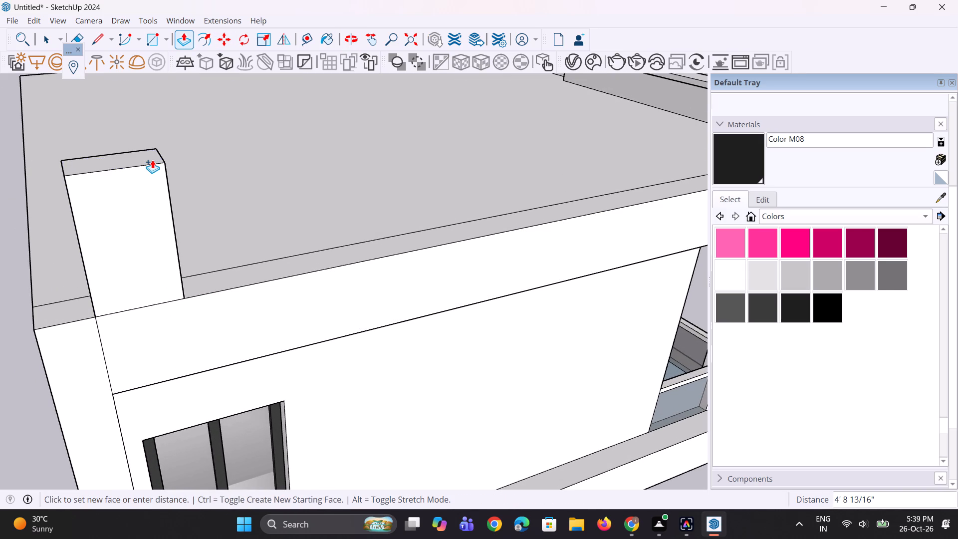
{"action": "scroll", "coordinate": [152, 160], "scroll_direction": "down", "scroll_amount": 8}
{"action": "left_click", "coordinate": [154, 112]}
Copy the top edge of the post's front-facing narrow side about 1' 4 7/8" down that side.
{"action": "middle_click_drag", "start_coordinate": [209, 183], "coordinate": [123, 213]}
{"action": "scroll", "coordinate": [135, 265], "scroll_direction": "down", "scroll_amount": 5}
{"action": "scroll", "coordinate": [88, 184], "scroll_direction": "up", "scroll_amount": 6}
{"action": "key", "text": "space"}
{"action": "middle_click_drag", "start_coordinate": [271, 275], "coordinate": [256, 279]}
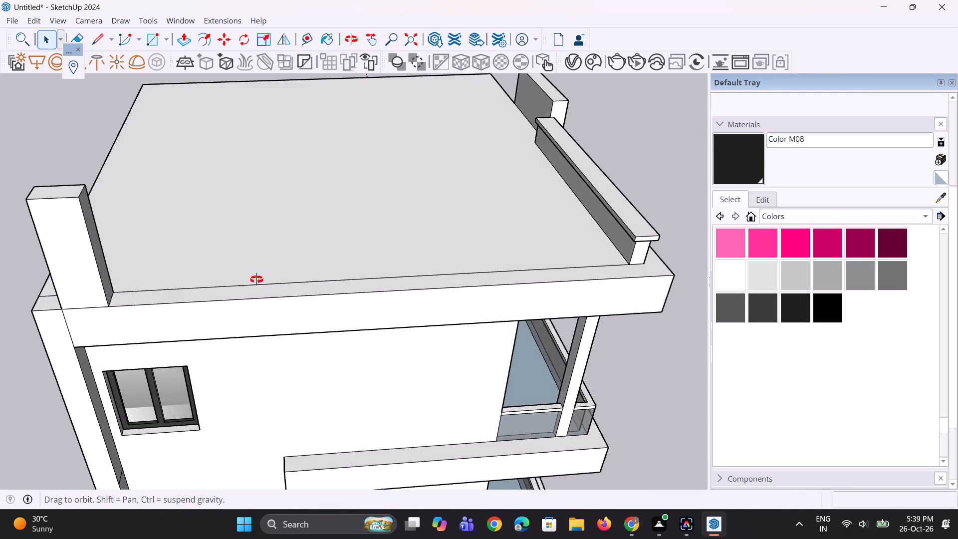
{"action": "middle_click_drag", "start_coordinate": [256, 279], "coordinate": [204, 292]}
{"action": "scroll", "coordinate": [25, 203], "scroll_direction": "up", "scroll_amount": 6}
{"action": "left_click", "coordinate": [30, 180]}
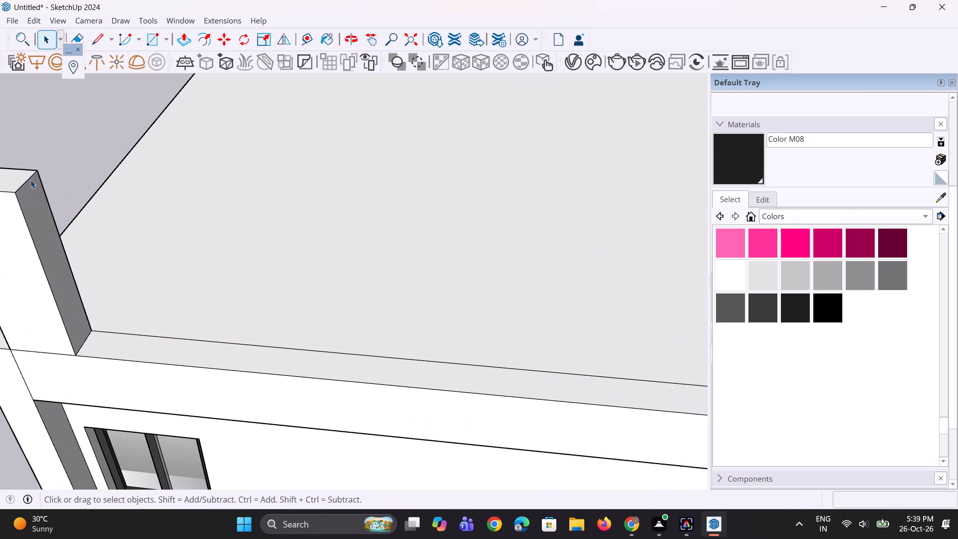
{"action": "scroll", "coordinate": [7, 221], "scroll_direction": "up", "scroll_amount": 1}
{"action": "key", "text": "m"}
{"action": "scroll", "coordinate": [7, 214], "scroll_direction": "up", "scroll_amount": 1}
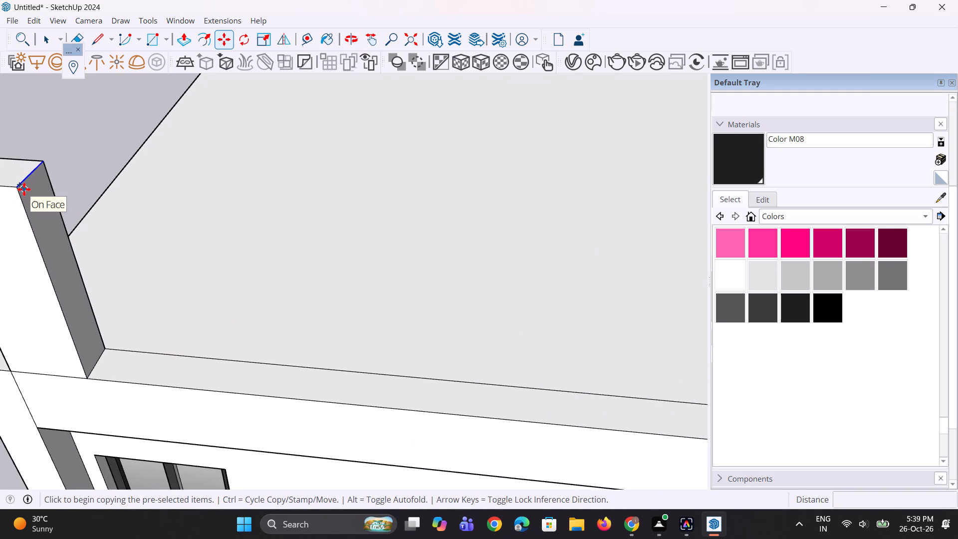
{"action": "left_click_drag", "start_coordinate": [18, 191], "coordinate": [17, 196]}
{"action": "left_click", "coordinate": [33, 229]}
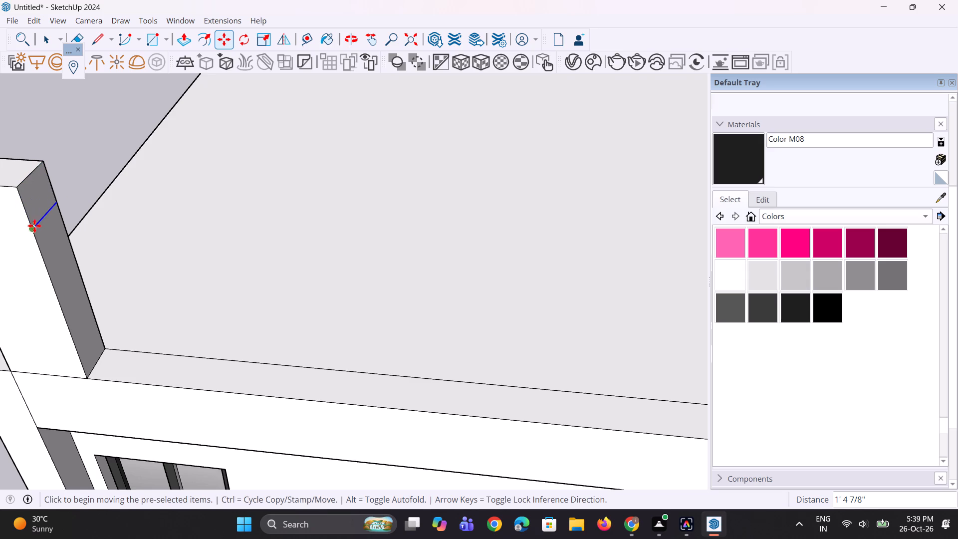
Pull the marked upper part of the post's front-facing side out about 15' 3 1/4" to form a beam.
{"action": "key", "text": "p"}
{"action": "left_click", "coordinate": [39, 199]}
{"action": "scroll", "coordinate": [187, 212], "scroll_direction": "down", "scroll_amount": 2}
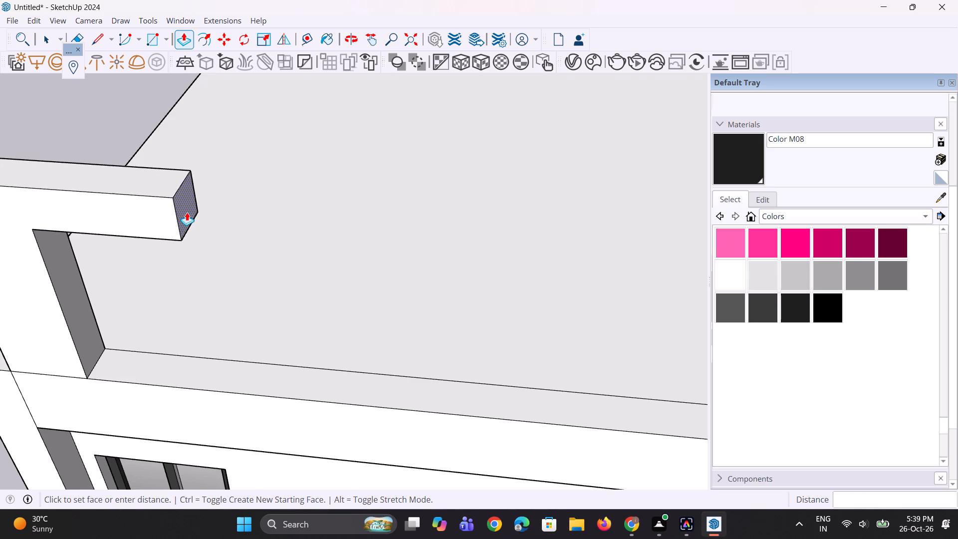
{"action": "scroll", "coordinate": [187, 212], "scroll_direction": "down", "scroll_amount": 2}
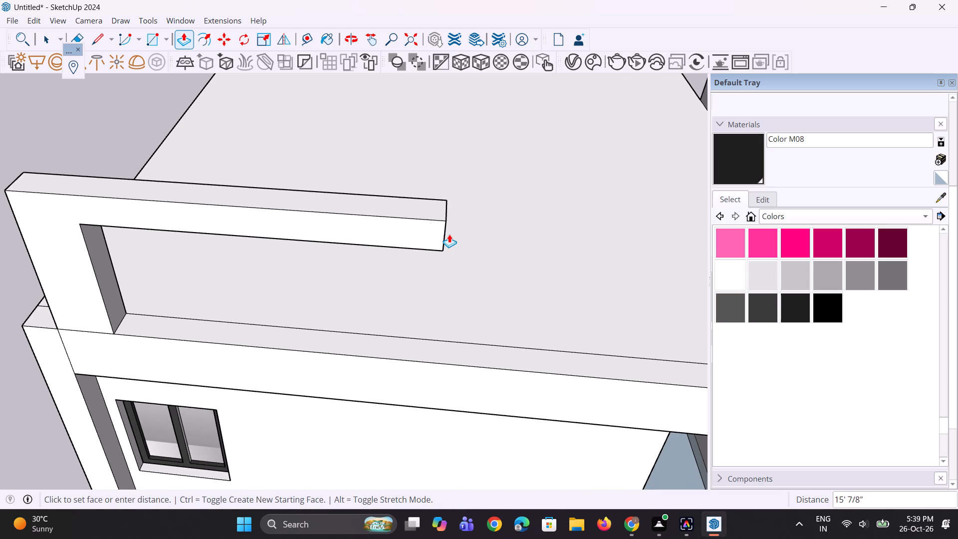
{"action": "left_click", "coordinate": [449, 234]}
Copy the underside edge at the beam's free end back along the beam to mark off a small rectangle.
{"action": "middle_click_drag", "start_coordinate": [418, 293], "coordinate": [444, 187]}
{"action": "scroll", "coordinate": [336, 331], "scroll_direction": "down", "scroll_amount": 6}
{"action": "middle_click_drag", "start_coordinate": [418, 253], "coordinate": [326, 266]}
{"action": "scroll", "coordinate": [325, 187], "scroll_direction": "up", "scroll_amount": 2}
{"action": "middle_click_drag", "start_coordinate": [325, 186], "coordinate": [462, 207]}
{"action": "scroll", "coordinate": [210, 227], "scroll_direction": "up", "scroll_amount": 2}
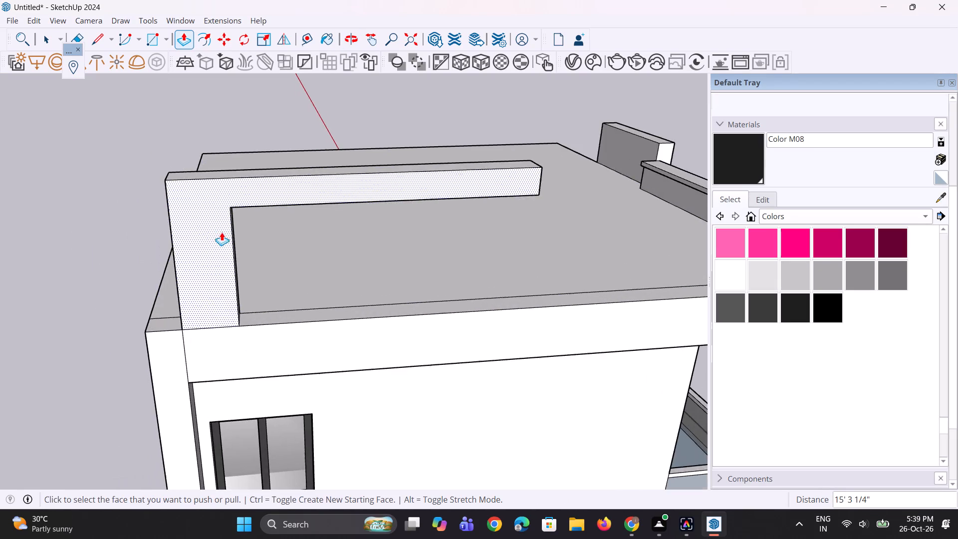
{"action": "scroll", "coordinate": [222, 232], "scroll_direction": "up", "scroll_amount": 3}
{"action": "middle_click_drag", "start_coordinate": [238, 264], "coordinate": [233, 201]}
{"action": "scroll", "coordinate": [201, 341], "scroll_direction": "down", "scroll_amount": 6}
{"action": "middle_click_drag", "start_coordinate": [306, 191], "coordinate": [324, 139]}
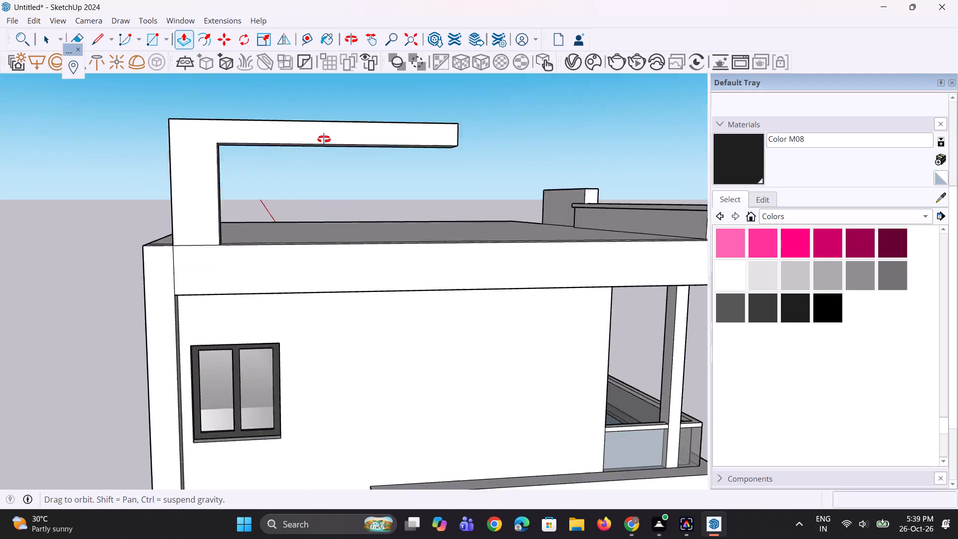
{"action": "middle_click_drag", "start_coordinate": [324, 139], "coordinate": [312, 199]}
{"action": "scroll", "coordinate": [349, 281], "scroll_direction": "up", "scroll_amount": 2}
{"action": "scroll", "coordinate": [361, 314], "scroll_direction": "down", "scroll_amount": 9}
{"action": "middle_click_drag", "start_coordinate": [363, 330], "coordinate": [348, 269]}
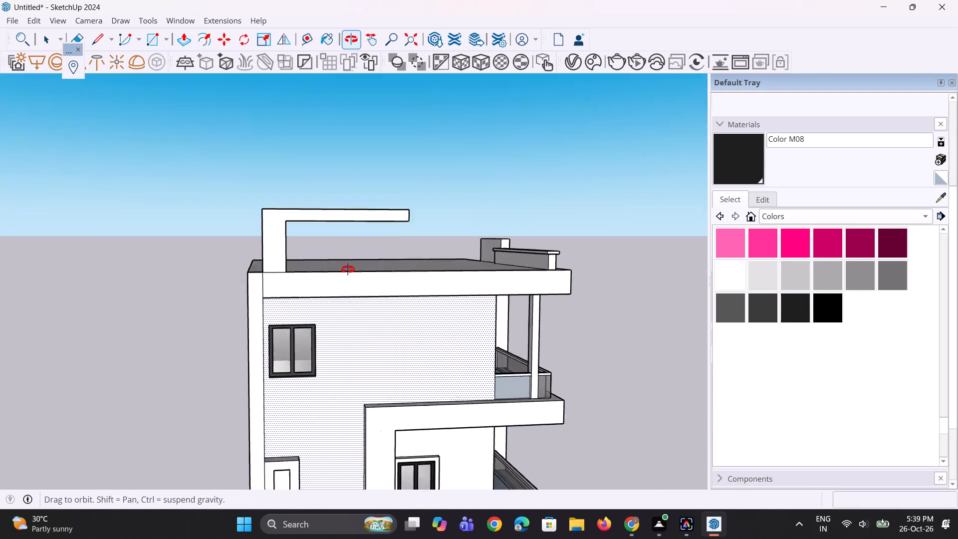
{"action": "middle_click_drag", "start_coordinate": [348, 269], "coordinate": [341, 243]}
{"action": "scroll", "coordinate": [355, 115], "scroll_direction": "up", "scroll_amount": 11}
{"action": "middle_click_drag", "start_coordinate": [375, 210], "coordinate": [374, 160]}
{"action": "scroll", "coordinate": [397, 152], "scroll_direction": "up", "scroll_amount": 2}
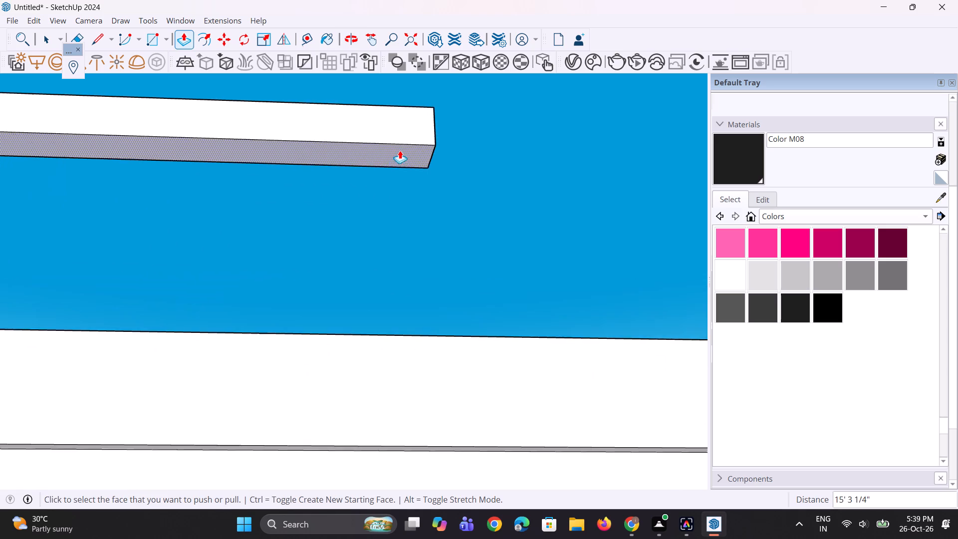
{"action": "scroll", "coordinate": [400, 150], "scroll_direction": "up", "scroll_amount": 3}
{"action": "key", "text": "space"}
{"action": "left_click", "coordinate": [434, 160]}
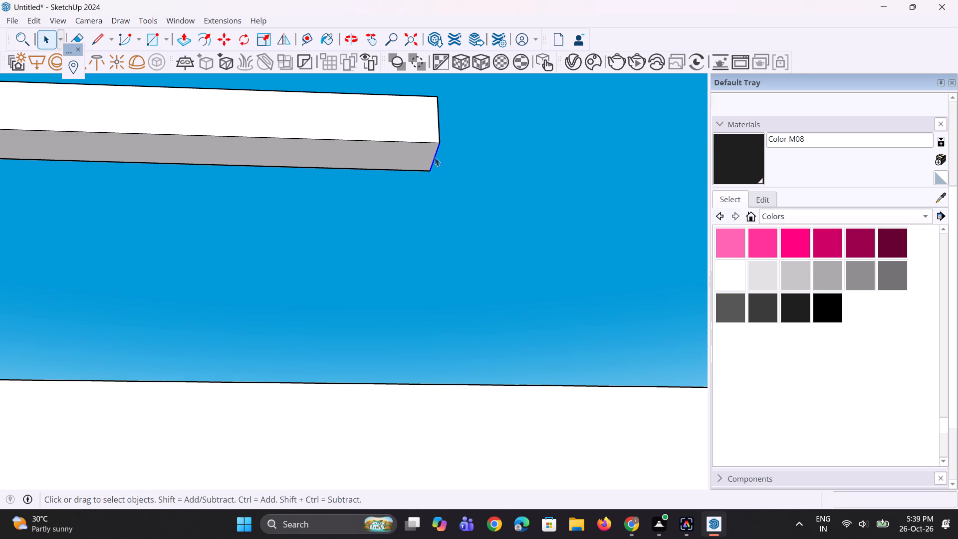
{"action": "key", "text": "m"}
{"action": "left_click", "coordinate": [438, 147]}
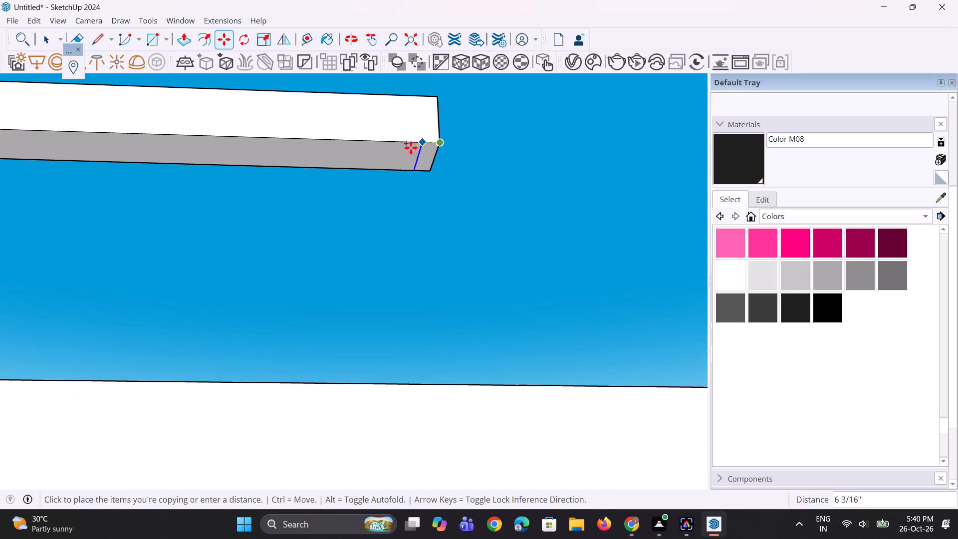
{"action": "left_click", "coordinate": [356, 149]}
Pull the marked rectangle down 6' 3 3/8" to the roof edge, forming the frame's second post.
{"action": "key", "text": "p"}
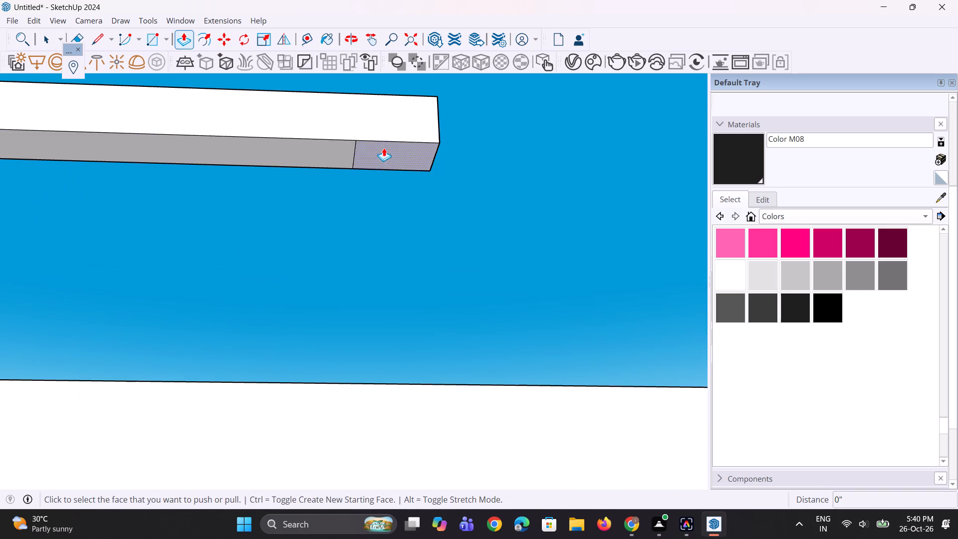
{"action": "left_click", "coordinate": [384, 147]}
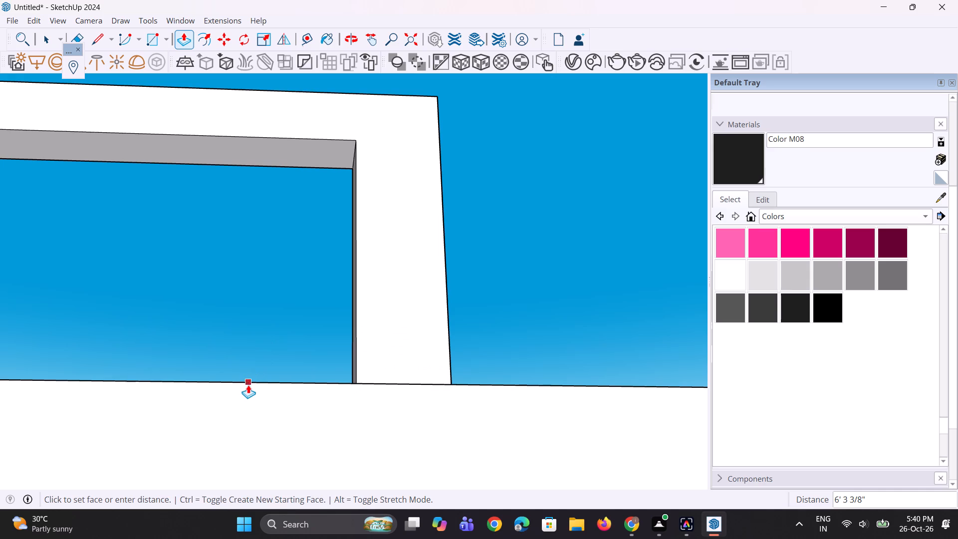
{"action": "left_click", "coordinate": [246, 381]}
Raise the top face of the roof-edge frame by about 9 3/4".
{"action": "scroll", "coordinate": [312, 303], "scroll_direction": "down", "scroll_amount": 6}
{"action": "middle_click_drag", "start_coordinate": [303, 298], "coordinate": [281, 489]}
{"action": "scroll", "coordinate": [221, 382], "scroll_direction": "up", "scroll_amount": 2}
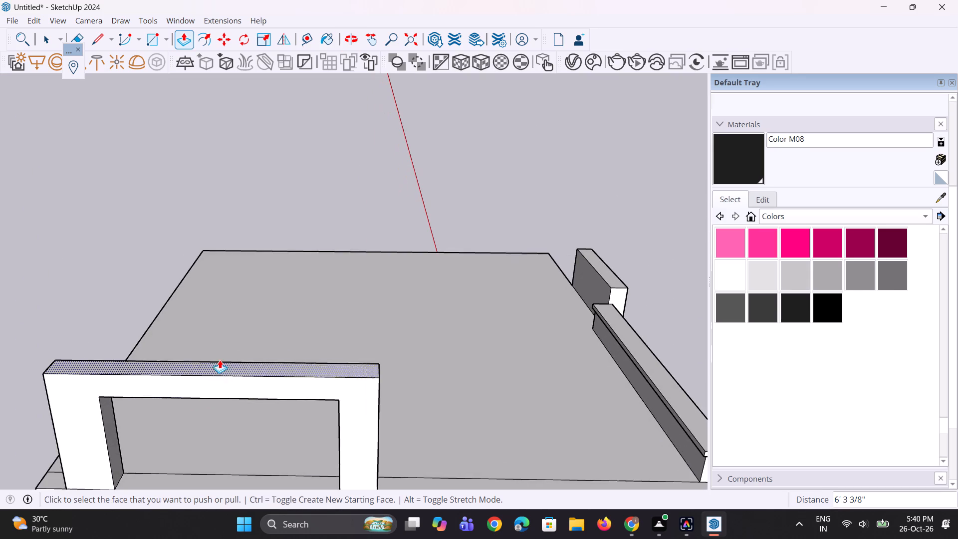
{"action": "left_click", "coordinate": [226, 369]}
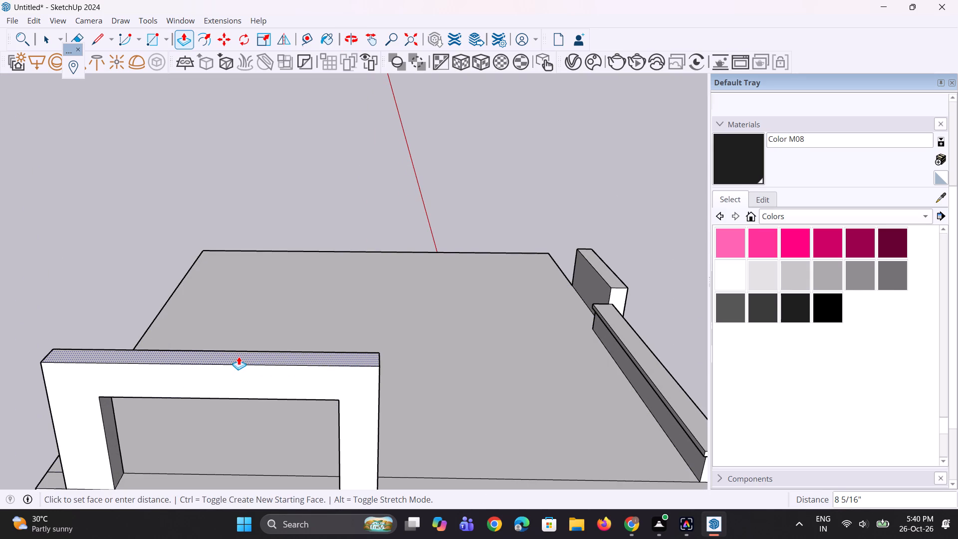
{"action": "left_click", "coordinate": [239, 355]}
Push the inner face of the frame's rear post back about 6 7/8" to widen the opening.
{"action": "scroll", "coordinate": [174, 420], "scroll_direction": "up", "scroll_amount": 2}
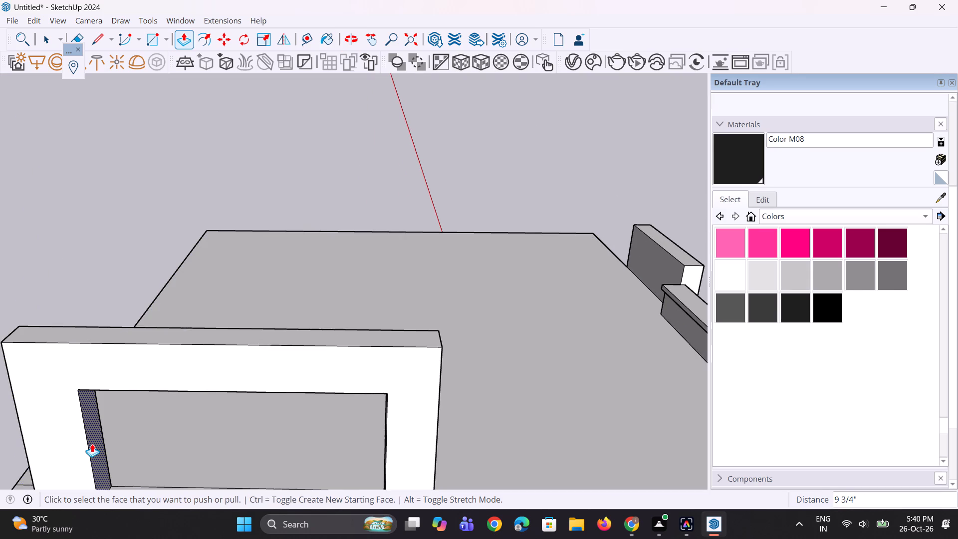
{"action": "left_click", "coordinate": [92, 444]}
{"action": "left_click", "coordinate": [79, 441]}
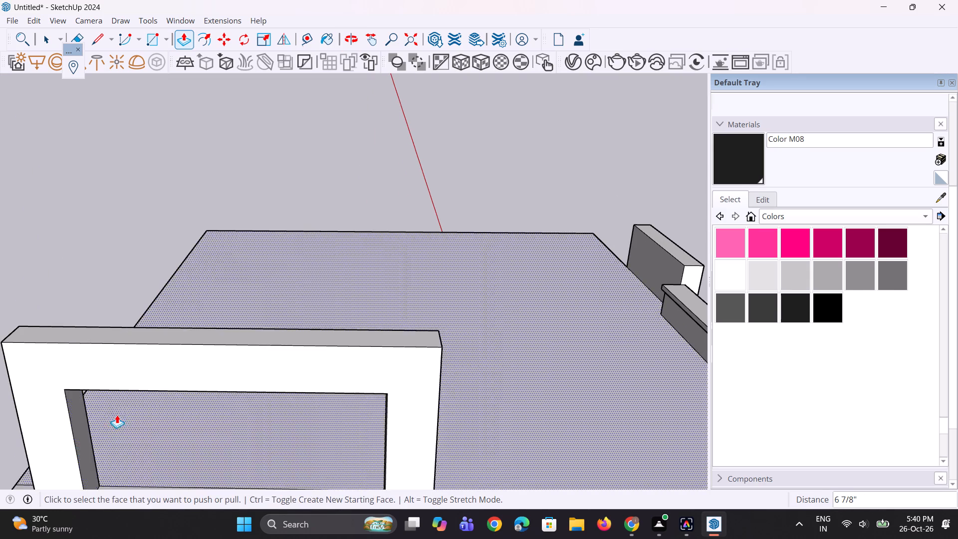
Copy the vertical end edges of the front parapet and its cap about 5 3/16" inward along their roof-side faces.
{"action": "middle_click_drag", "start_coordinate": [118, 414], "coordinate": [191, 378]}
{"action": "scroll", "coordinate": [205, 296], "scroll_direction": "down", "scroll_amount": 6}
{"action": "middle_click_drag", "start_coordinate": [325, 309], "coordinate": [195, 356]}
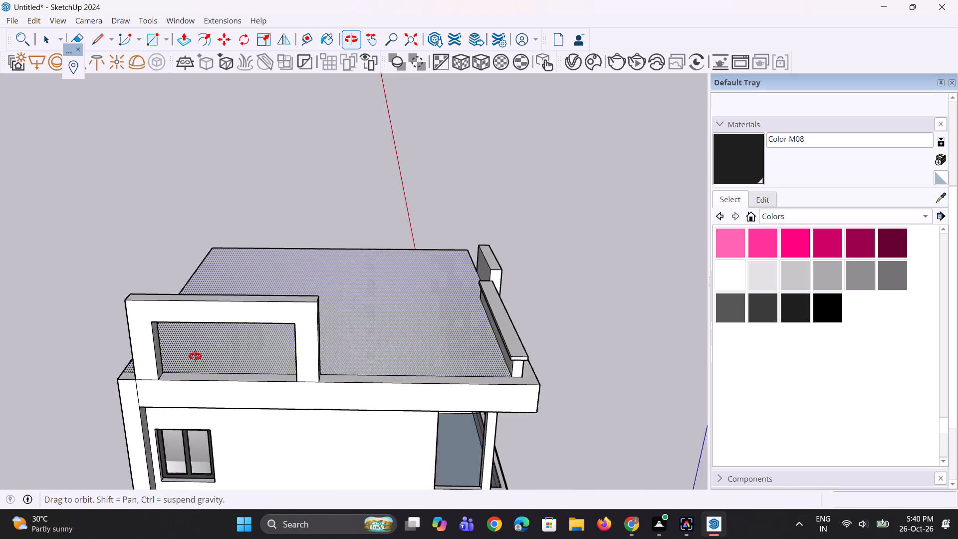
{"action": "middle_click_drag", "start_coordinate": [195, 356], "coordinate": [182, 359]}
{"action": "scroll", "coordinate": [239, 341], "scroll_direction": "down", "scroll_amount": 4}
{"action": "scroll", "coordinate": [261, 373], "scroll_direction": "up", "scroll_amount": 5}
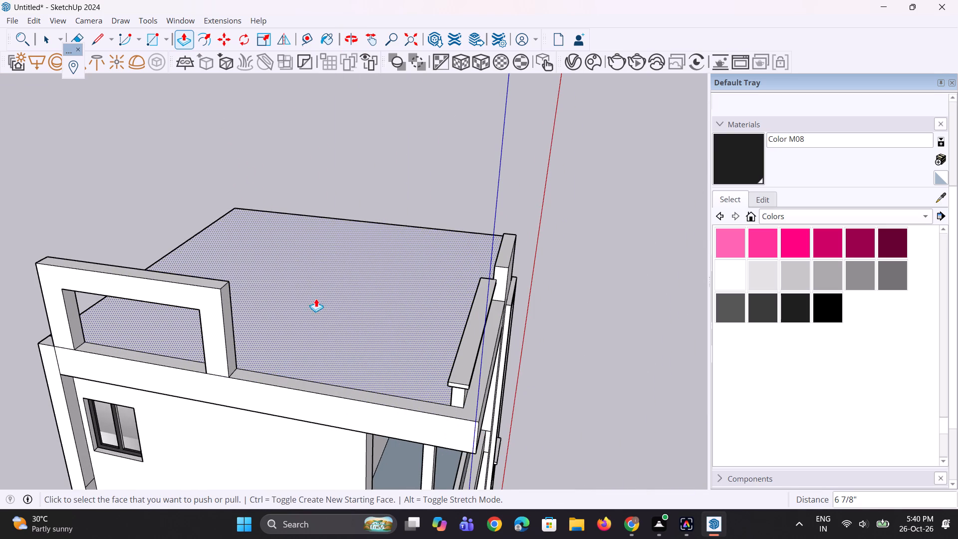
{"action": "scroll", "coordinate": [234, 338], "scroll_direction": "down", "scroll_amount": 3}
{"action": "middle_click_drag", "start_coordinate": [274, 348], "coordinate": [470, 296]}
{"action": "scroll", "coordinate": [478, 292], "scroll_direction": "up", "scroll_amount": 3}
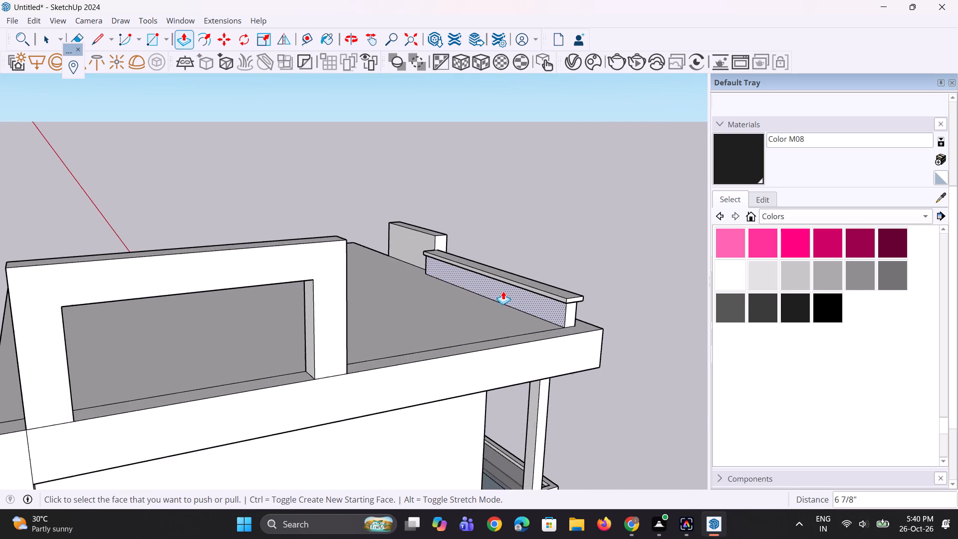
{"action": "scroll", "coordinate": [503, 291], "scroll_direction": "up", "scroll_amount": 7}
{"action": "middle_click_drag", "start_coordinate": [578, 329], "coordinate": [582, 287]}
{"action": "key", "text": "space"}
{"action": "scroll", "coordinate": [577, 279], "scroll_direction": "up", "scroll_amount": 1}
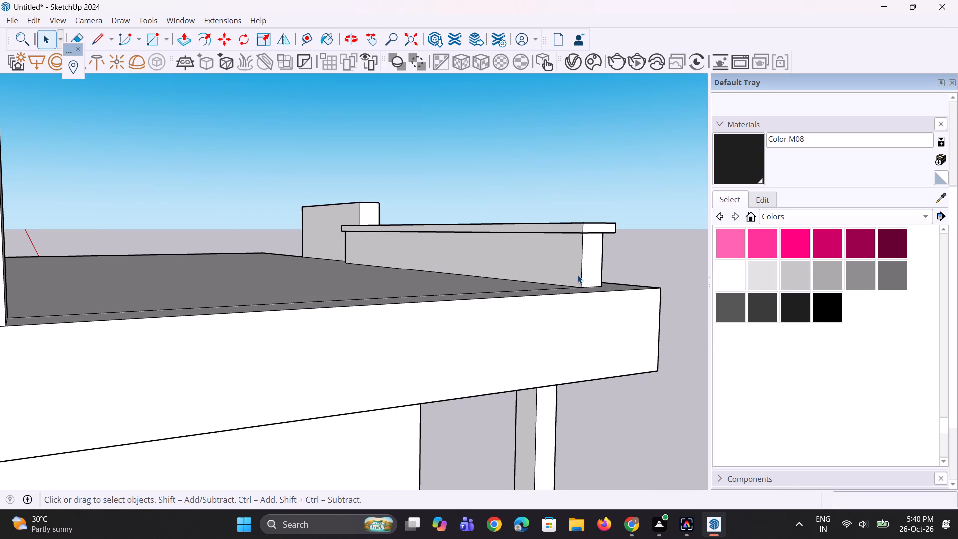
{"action": "key", "text": "space"}
{"action": "scroll", "coordinate": [480, 313], "scroll_direction": "down", "scroll_amount": 4}
{"action": "middle_click_drag", "start_coordinate": [475, 316], "coordinate": [502, 329]}
{"action": "scroll", "coordinate": [573, 260], "scroll_direction": "up", "scroll_amount": 5}
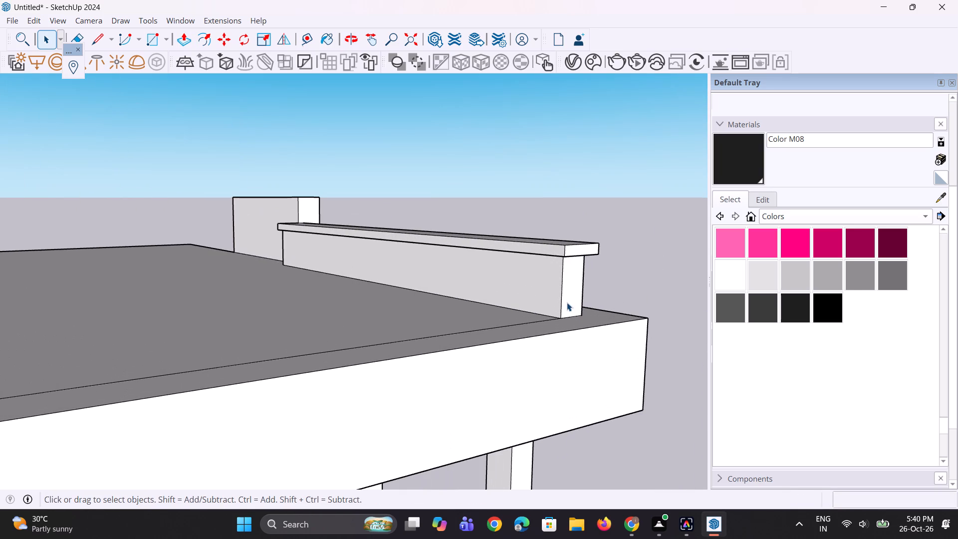
{"action": "left_click", "coordinate": [561, 297]}
{"action": "scroll", "coordinate": [566, 276], "scroll_direction": "up", "scroll_amount": 2}
{"action": "scroll", "coordinate": [559, 262], "scroll_direction": "up", "scroll_amount": 2, "text": "ctrl"}
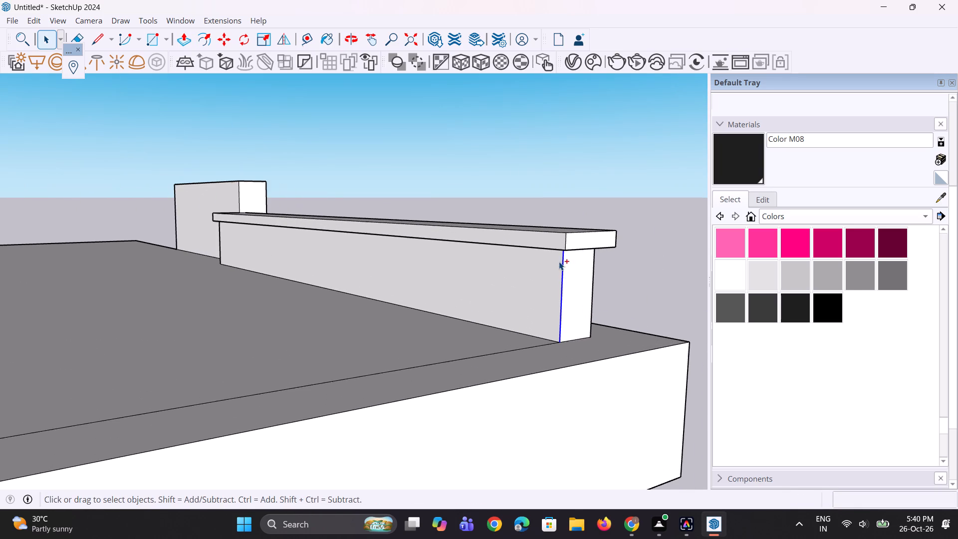
{"action": "left_click", "coordinate": [566, 245], "text": "ctrl"}
{"action": "middle_click_drag", "start_coordinate": [560, 258], "coordinate": [593, 259]}
{"action": "scroll", "coordinate": [547, 221], "scroll_direction": "up", "scroll_amount": 2}
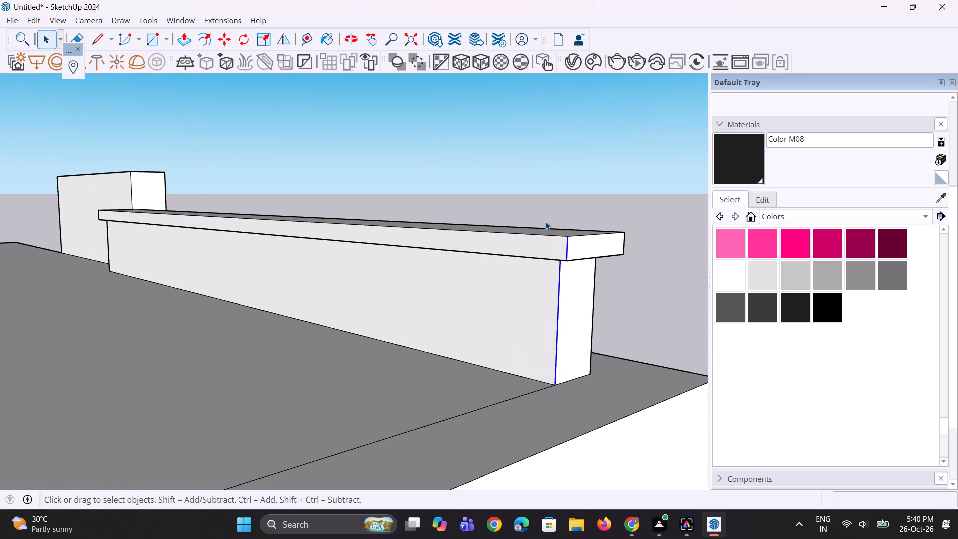
{"action": "key", "text": "m"}
{"action": "scroll", "coordinate": [547, 219], "scroll_direction": "up", "scroll_amount": 2}
{"action": "left_click", "coordinate": [578, 251]}
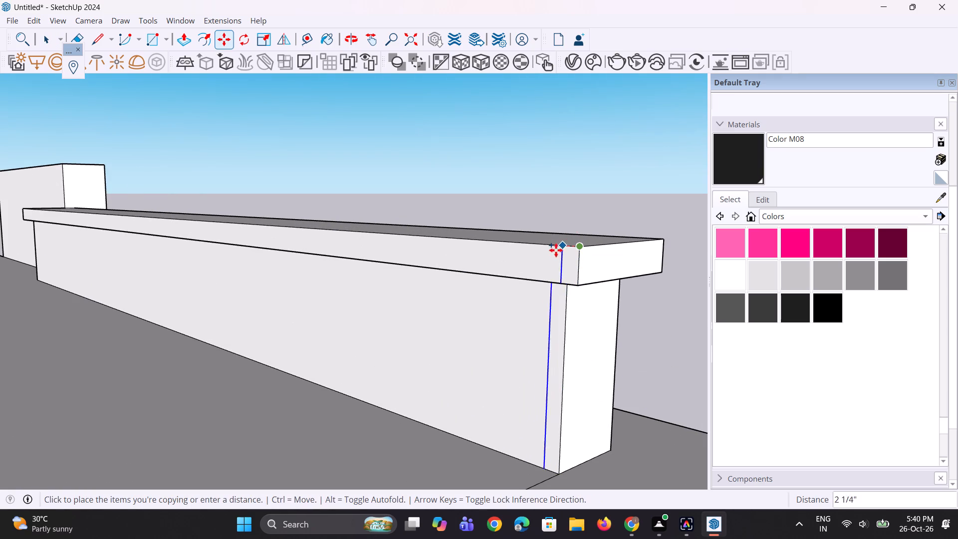
{"action": "left_click", "coordinate": [540, 247]}
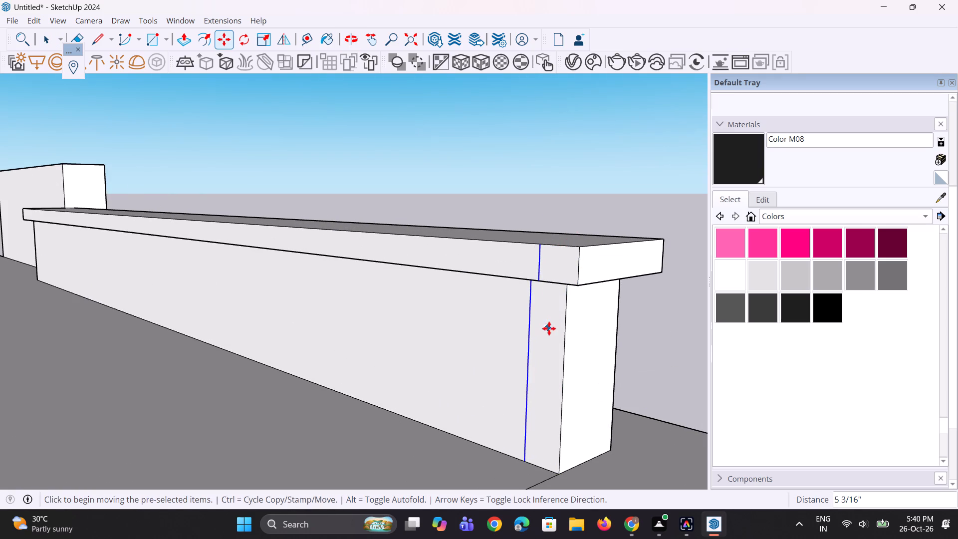
Pull the marked parapet strip out 3 3/4", and extend it about 18' 8 15/16" along the side roof edge to the frame's post.
{"action": "key", "text": "p"}
{"action": "left_click", "coordinate": [550, 328]}
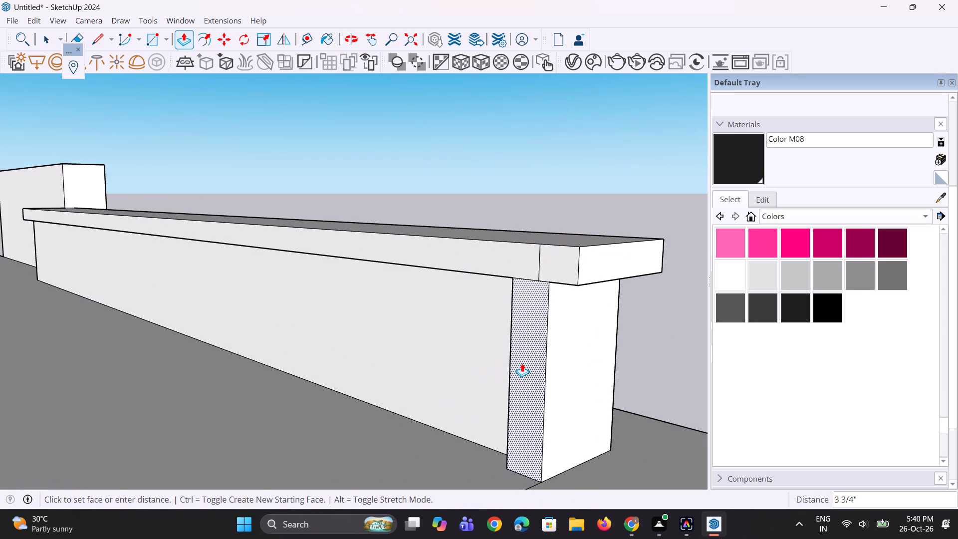
{"action": "left_click", "coordinate": [522, 363]}
{"action": "middle_click_drag", "start_coordinate": [554, 388], "coordinate": [664, 401]}
{"action": "left_click", "coordinate": [510, 401]}
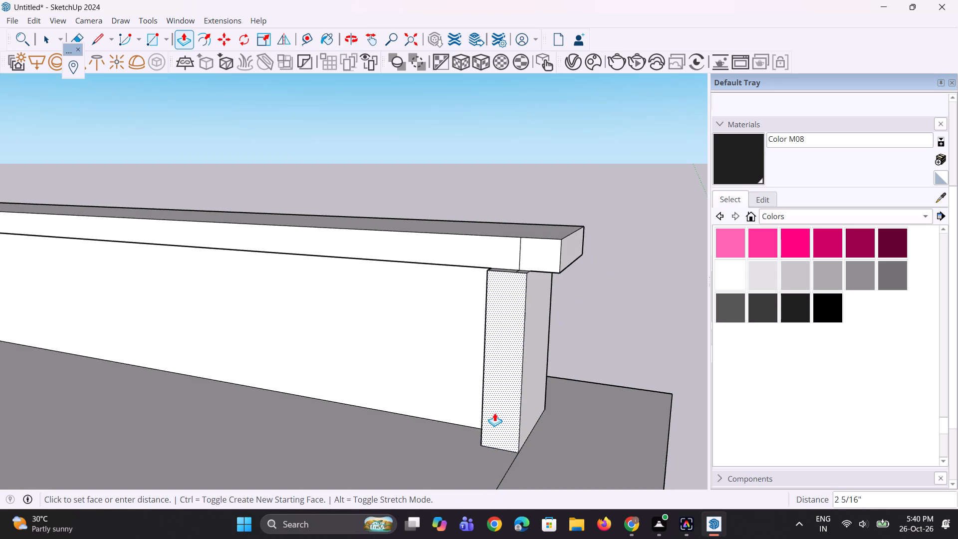
{"action": "scroll", "coordinate": [430, 431], "scroll_direction": "down", "scroll_amount": 14}
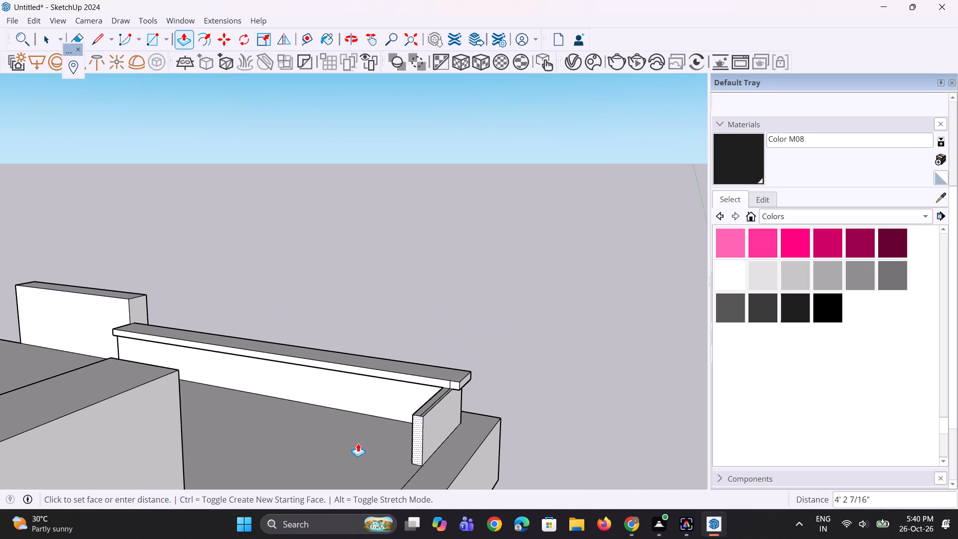
{"action": "left_click", "coordinate": [181, 436]}
Repeat the 18' 8 15/16" pull on the cap's marked end strip to cap the side parapet.
{"action": "scroll", "coordinate": [407, 401], "scroll_direction": "up", "scroll_amount": 2}
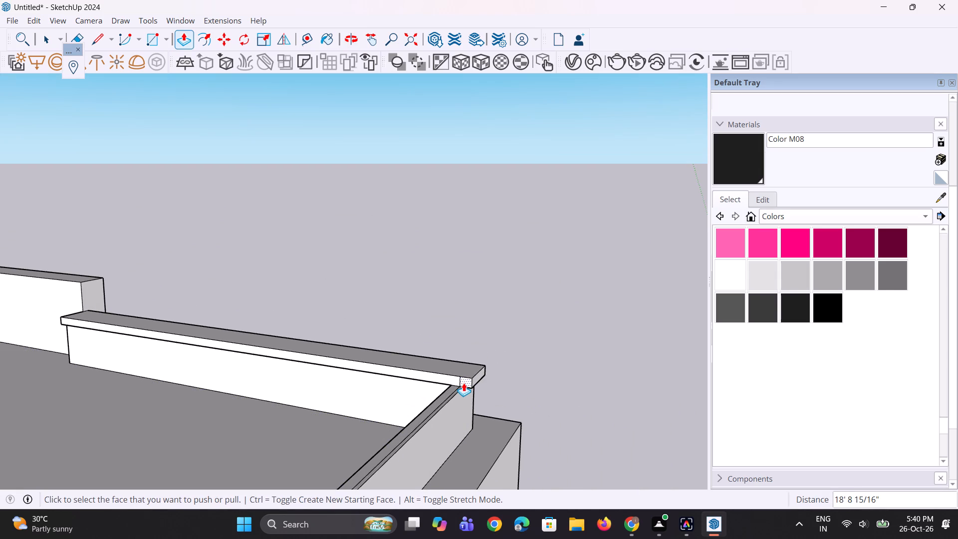
{"action": "double_click", "coordinate": [464, 383]}
Examine the parapets, the front tower and the uncapped roof edge beside it from several angles.
{"action": "scroll", "coordinate": [432, 407], "scroll_direction": "down", "scroll_amount": 6}
{"action": "middle_click_drag", "start_coordinate": [423, 413], "coordinate": [288, 343]}
{"action": "scroll", "coordinate": [419, 411], "scroll_direction": "up", "scroll_amount": 1}
{"action": "scroll", "coordinate": [373, 353], "scroll_direction": "down", "scroll_amount": 11}
{"action": "middle_click_drag", "start_coordinate": [200, 353], "coordinate": [133, 421]}
{"action": "scroll", "coordinate": [316, 336], "scroll_direction": "up", "scroll_amount": 3}
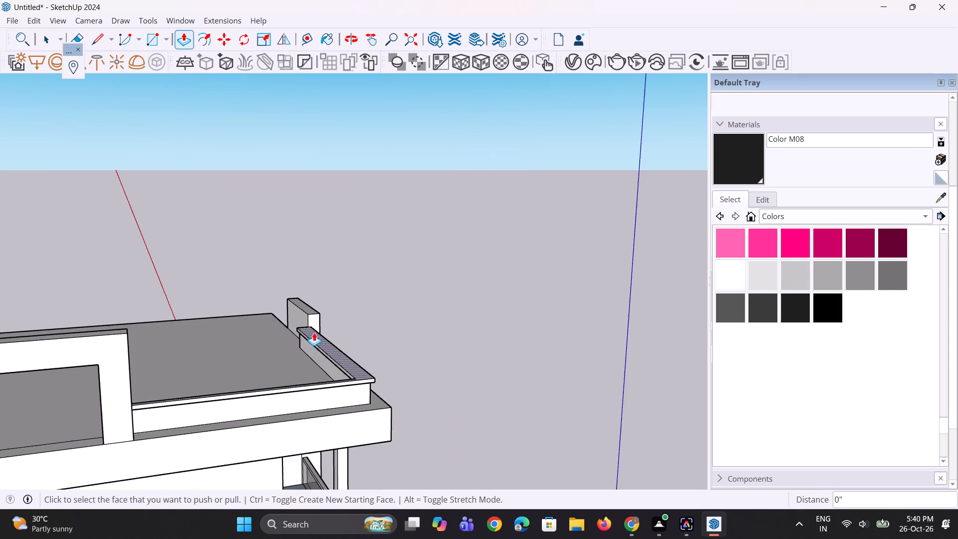
{"action": "scroll", "coordinate": [314, 332], "scroll_direction": "up", "scroll_amount": 3}
{"action": "key", "text": "space"}
{"action": "middle_click_drag", "start_coordinate": [309, 376], "coordinate": [233, 407]}
{"action": "scroll", "coordinate": [210, 417], "scroll_direction": "up", "scroll_amount": 1}
{"action": "scroll", "coordinate": [198, 431], "scroll_direction": "down", "scroll_amount": 6}
{"action": "middle_click_drag", "start_coordinate": [247, 424], "coordinate": [48, 396]}
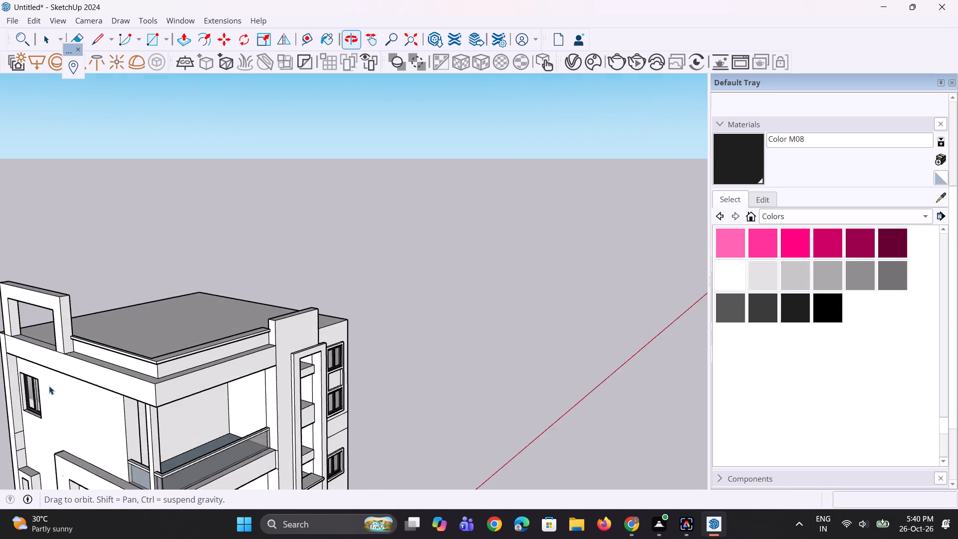
{"action": "scroll", "coordinate": [357, 294], "scroll_direction": "up", "scroll_amount": 3}
{"action": "middle_click_drag", "start_coordinate": [314, 346], "coordinate": [153, 345]}
{"action": "scroll", "coordinate": [368, 328], "scroll_direction": "up", "scroll_amount": 5}
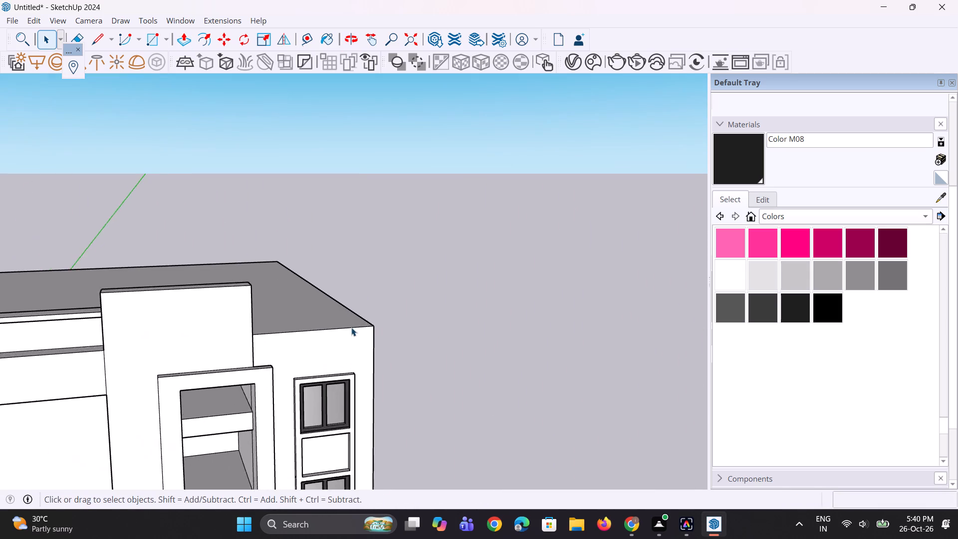
{"action": "scroll", "coordinate": [351, 327], "scroll_direction": "up", "scroll_amount": 4}
{"action": "middle_click_drag", "start_coordinate": [249, 341], "coordinate": [182, 354]}
{"action": "scroll", "coordinate": [183, 354], "scroll_direction": "up", "scroll_amount": 1}
{"action": "scroll", "coordinate": [293, 327], "scroll_direction": "up", "scroll_amount": 1}
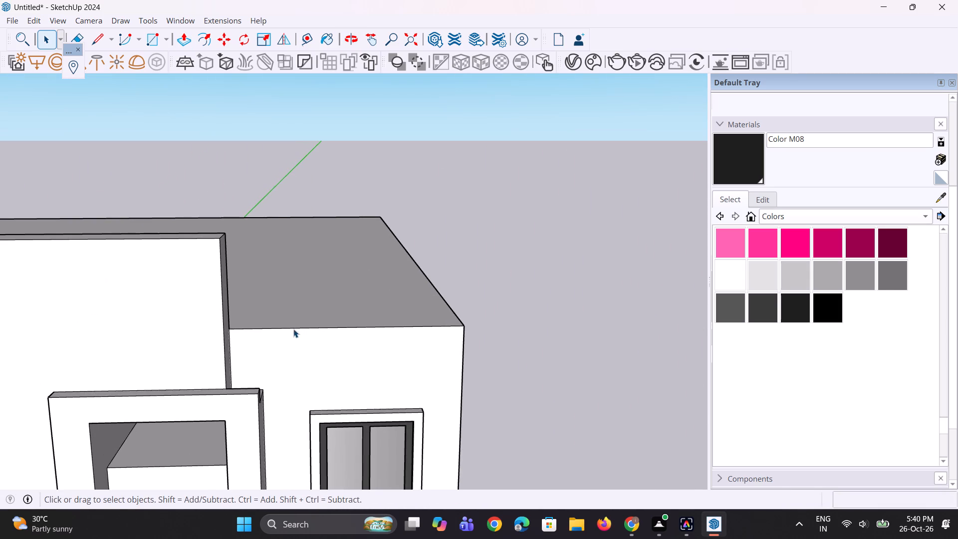
{"action": "scroll", "coordinate": [307, 350], "scroll_direction": "up", "scroll_amount": 2}
{"action": "scroll", "coordinate": [340, 376], "scroll_direction": "down", "scroll_amount": 8}
{"action": "middle_click_drag", "start_coordinate": [316, 353], "coordinate": [267, 415]}
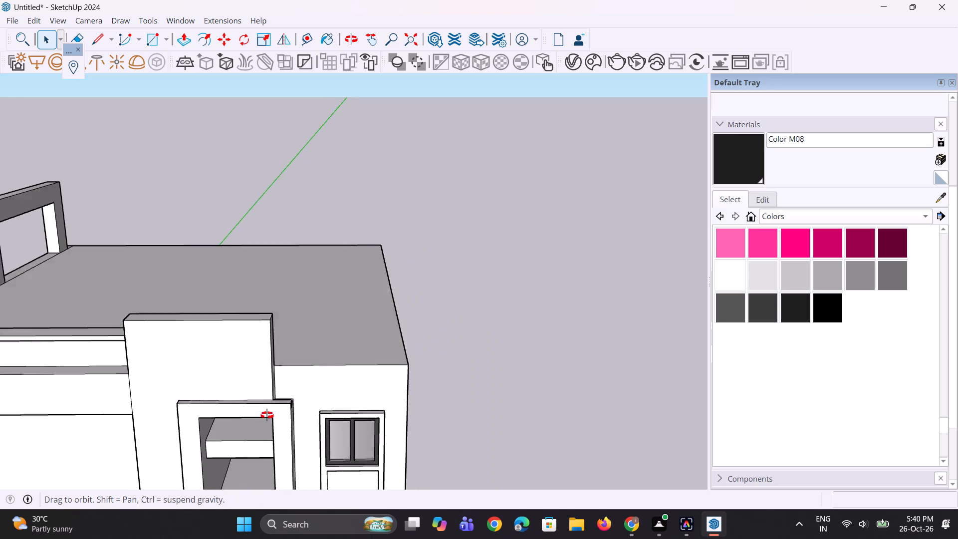
{"action": "middle_click_drag", "start_coordinate": [267, 415], "coordinate": [254, 424]}
{"action": "scroll", "coordinate": [232, 381], "scroll_direction": "up", "scroll_amount": 4}
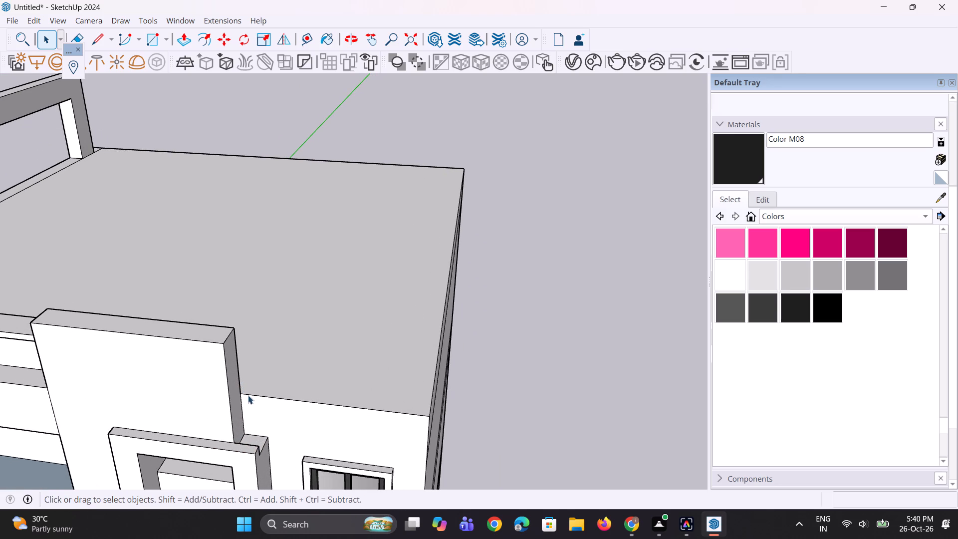
{"action": "left_click", "coordinate": [253, 394]}
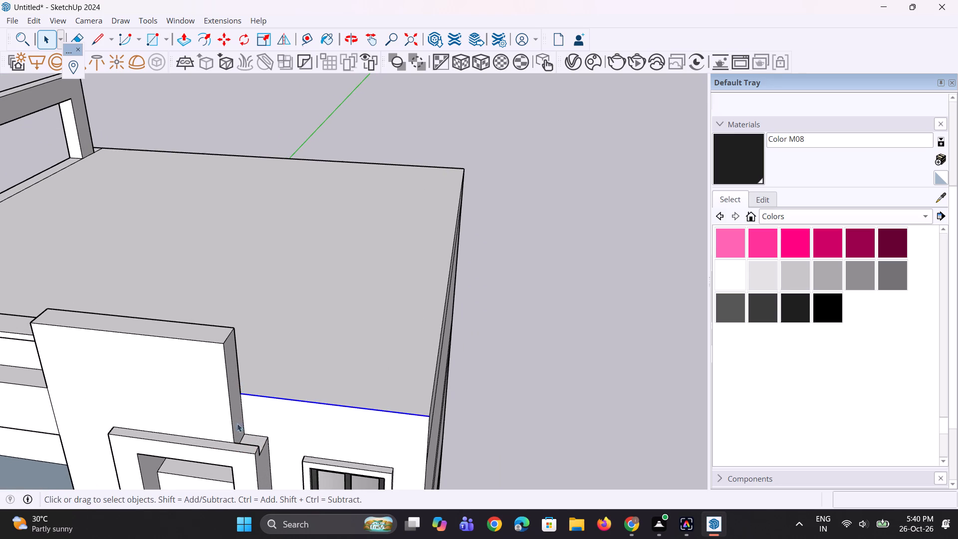
{"action": "middle_click_drag", "start_coordinate": [227, 404], "coordinate": [202, 438]}
{"action": "scroll", "coordinate": [203, 396], "scroll_direction": "up", "scroll_amount": 3}
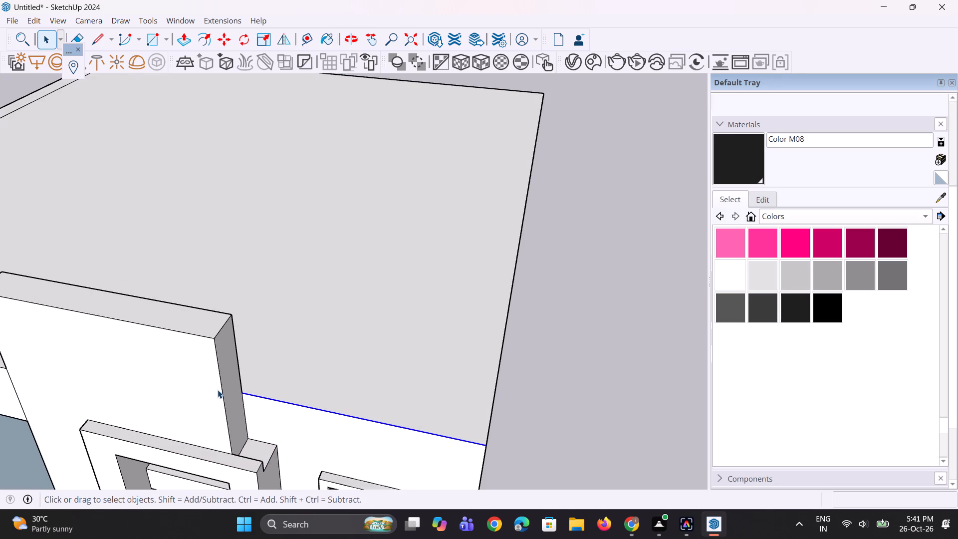
{"action": "scroll", "coordinate": [242, 403], "scroll_direction": "down", "scroll_amount": 5}
{"action": "middle_click_drag", "start_coordinate": [241, 403], "coordinate": [270, 370]}
{"action": "scroll", "coordinate": [227, 410], "scroll_direction": "up", "scroll_amount": 2}
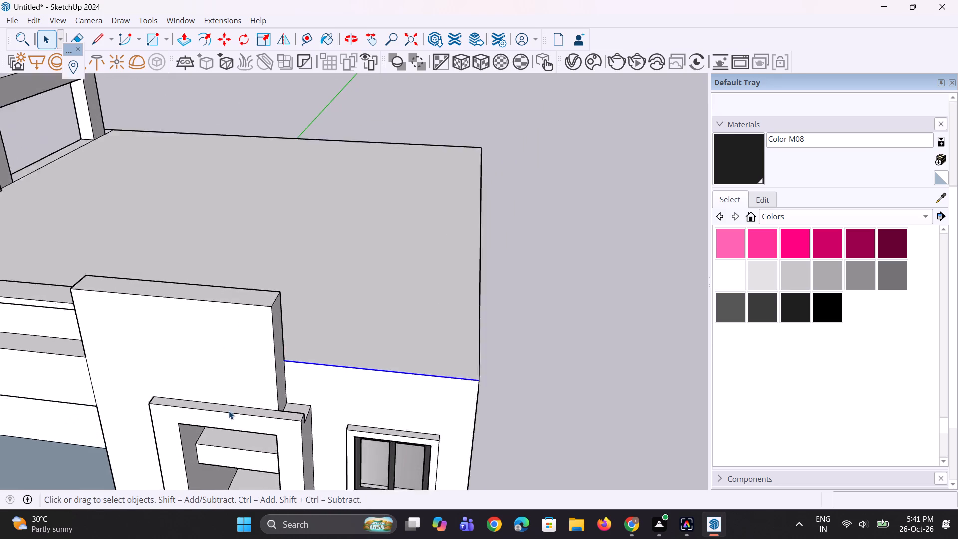
{"action": "scroll", "coordinate": [249, 417], "scroll_direction": "up", "scroll_amount": 2}
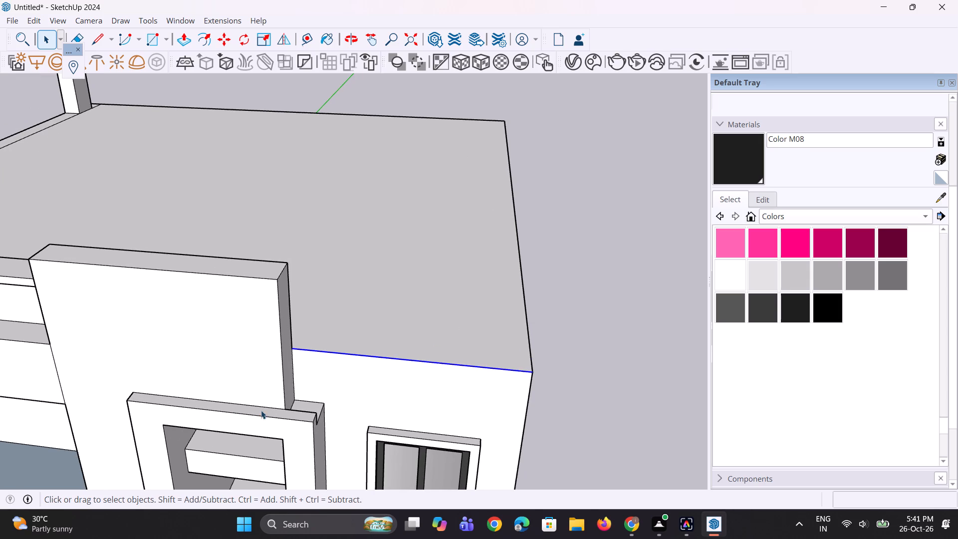
{"action": "scroll", "coordinate": [268, 404], "scroll_direction": "down", "scroll_amount": 5}
{"action": "middle_click_drag", "start_coordinate": [269, 425], "coordinate": [344, 302]}
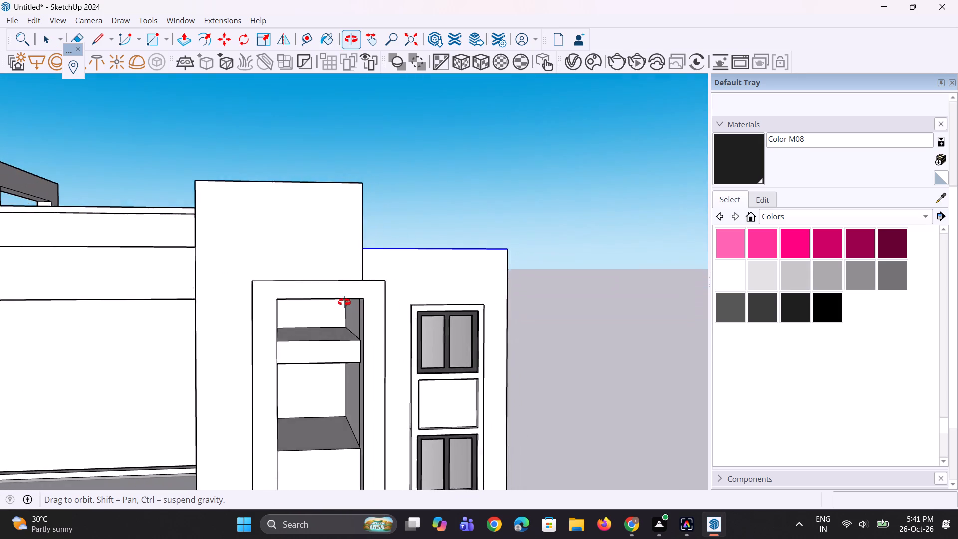
{"action": "middle_click_drag", "start_coordinate": [344, 302], "coordinate": [314, 317]}
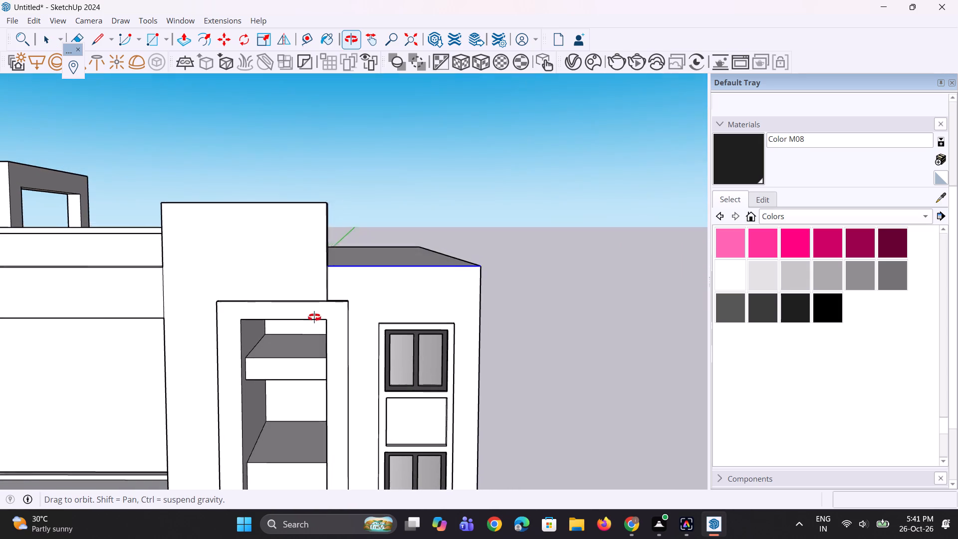
{"action": "middle_click_drag", "start_coordinate": [314, 317], "coordinate": [287, 312]}
{"action": "scroll", "coordinate": [281, 317], "scroll_direction": "down", "scroll_amount": 3}
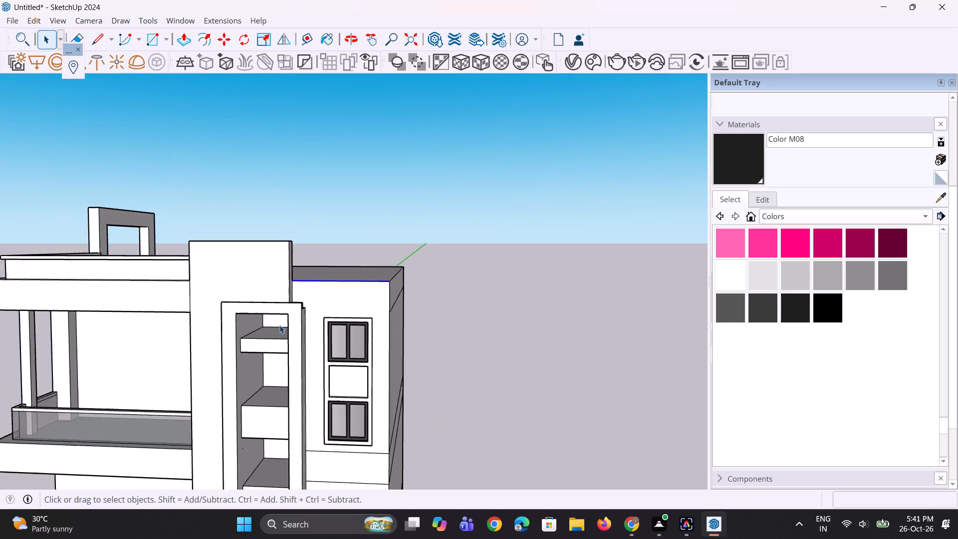
{"action": "scroll", "coordinate": [279, 325], "scroll_direction": "down", "scroll_amount": 2}
{"action": "scroll", "coordinate": [280, 329], "scroll_direction": "up", "scroll_amount": 1}
{"action": "middle_click_drag", "start_coordinate": [280, 329], "coordinate": [266, 313]}
{"action": "scroll", "coordinate": [314, 295], "scroll_direction": "up", "scroll_amount": 4}
{"action": "middle_click_drag", "start_coordinate": [316, 297], "coordinate": [386, 289]}
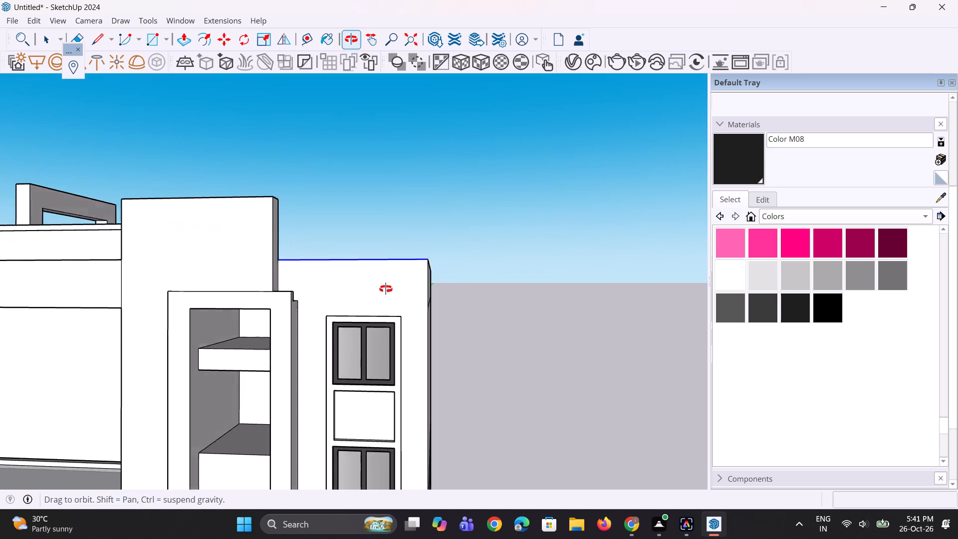
{"action": "middle_click_drag", "start_coordinate": [386, 289], "coordinate": [391, 287]}
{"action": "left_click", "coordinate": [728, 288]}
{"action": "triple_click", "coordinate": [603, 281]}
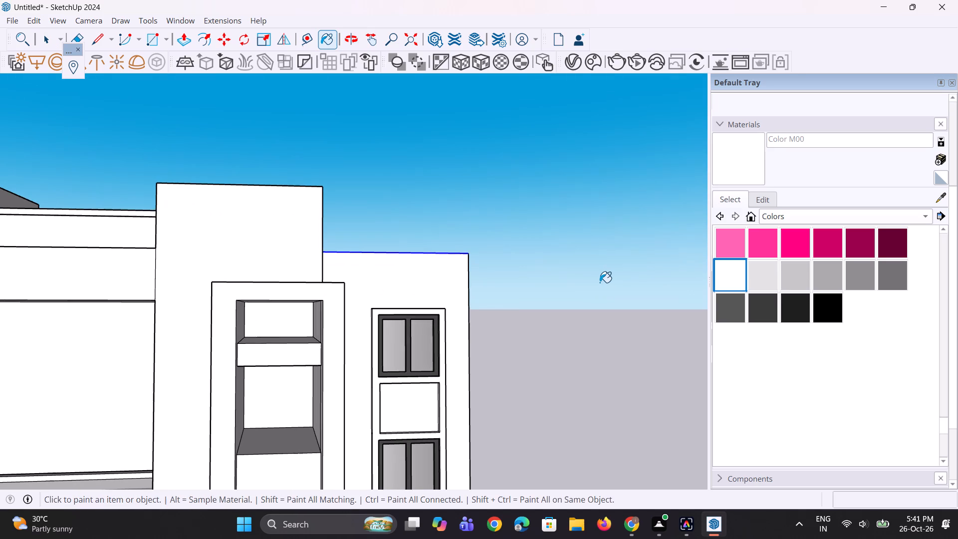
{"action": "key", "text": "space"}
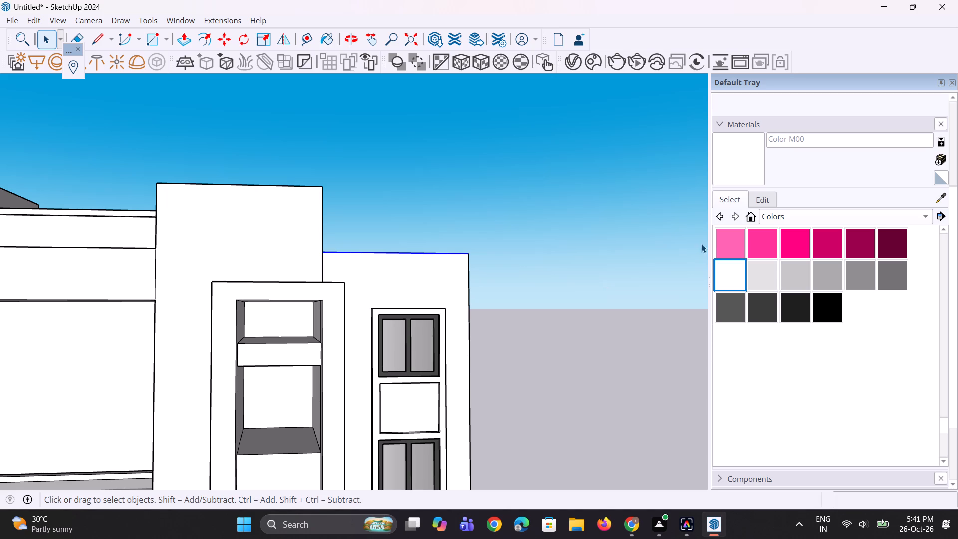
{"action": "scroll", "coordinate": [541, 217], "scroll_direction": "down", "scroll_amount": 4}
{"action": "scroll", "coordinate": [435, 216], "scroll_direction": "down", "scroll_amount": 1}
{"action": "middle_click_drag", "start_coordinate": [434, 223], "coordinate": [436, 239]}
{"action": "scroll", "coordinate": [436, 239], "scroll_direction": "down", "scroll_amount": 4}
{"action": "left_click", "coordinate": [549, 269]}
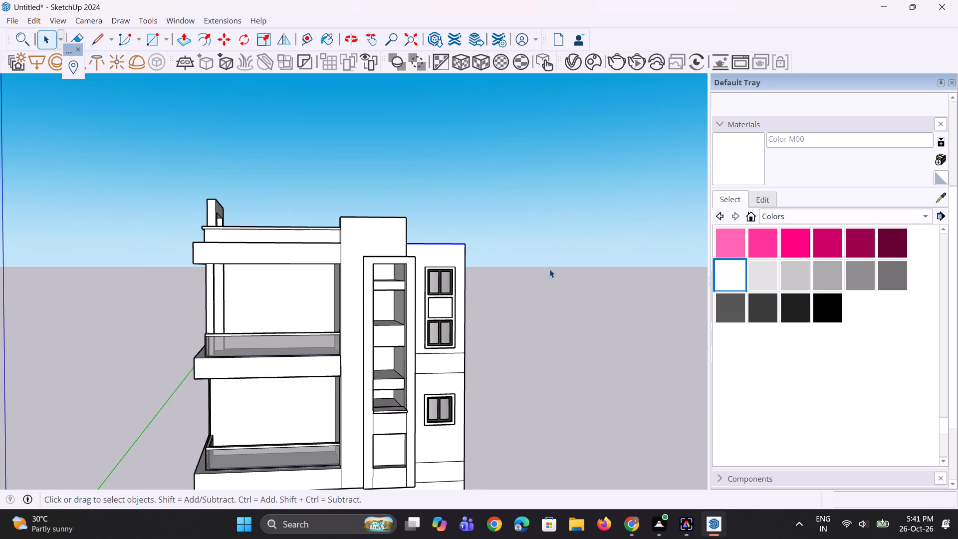
Push the underside of the side roof frame's top beam up 5 3/4" to make the opening taller.
{"action": "middle_click_drag", "start_coordinate": [180, 271], "coordinate": [607, 270]}
{"action": "scroll", "coordinate": [224, 133], "scroll_direction": "up", "scroll_amount": 2}
{"action": "middle_click_drag", "start_coordinate": [144, 154], "coordinate": [161, 116]}
{"action": "scroll", "coordinate": [144, 154], "scroll_direction": "up", "scroll_amount": 1}
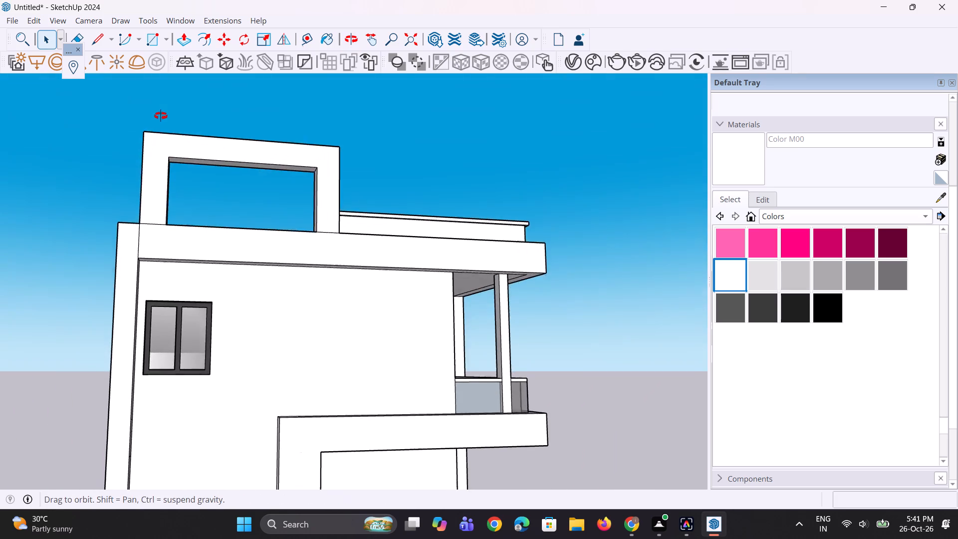
{"action": "middle_click_drag", "start_coordinate": [161, 116], "coordinate": [171, 106]}
{"action": "scroll", "coordinate": [191, 124], "scroll_direction": "up", "scroll_amount": 3}
{"action": "key", "text": "p"}
{"action": "scroll", "coordinate": [223, 173], "scroll_direction": "up", "scroll_amount": 2}
{"action": "left_click", "coordinate": [239, 157]}
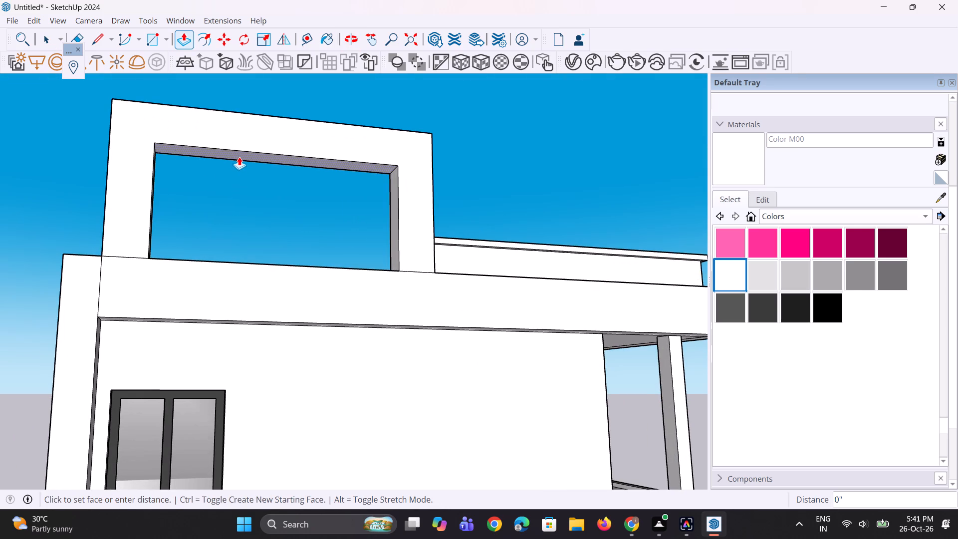
{"action": "left_click", "coordinate": [240, 149]}
{"action": "middle_click_drag", "start_coordinate": [35, 206], "coordinate": [7, 253]}
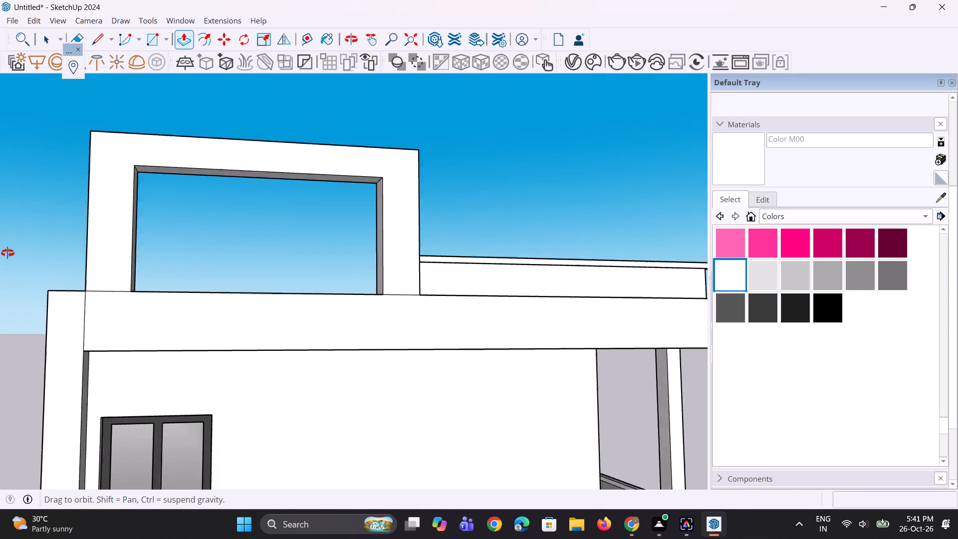
{"action": "middle_click_drag", "start_coordinate": [7, 253], "coordinate": [4, 258]}
Draw a rectangle on the sill of the side frame's opening, starting at the rear post's roof-side inner corner and stopping short of the outer edge.
{"action": "scroll", "coordinate": [240, 269], "scroll_direction": "down", "scroll_amount": 4}
{"action": "middle_click_drag", "start_coordinate": [247, 287], "coordinate": [221, 306]}
{"action": "scroll", "coordinate": [261, 322], "scroll_direction": "down", "scroll_amount": 5}
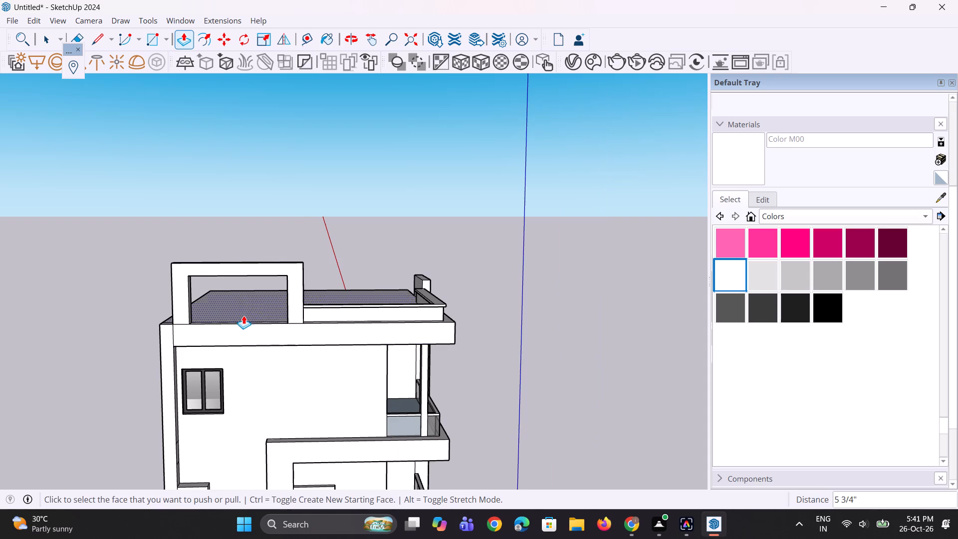
{"action": "middle_click_drag", "start_coordinate": [243, 315], "coordinate": [291, 311]}
{"action": "scroll", "coordinate": [141, 276], "scroll_direction": "up", "scroll_amount": 6}
{"action": "middle_click_drag", "start_coordinate": [282, 359], "coordinate": [261, 414]}
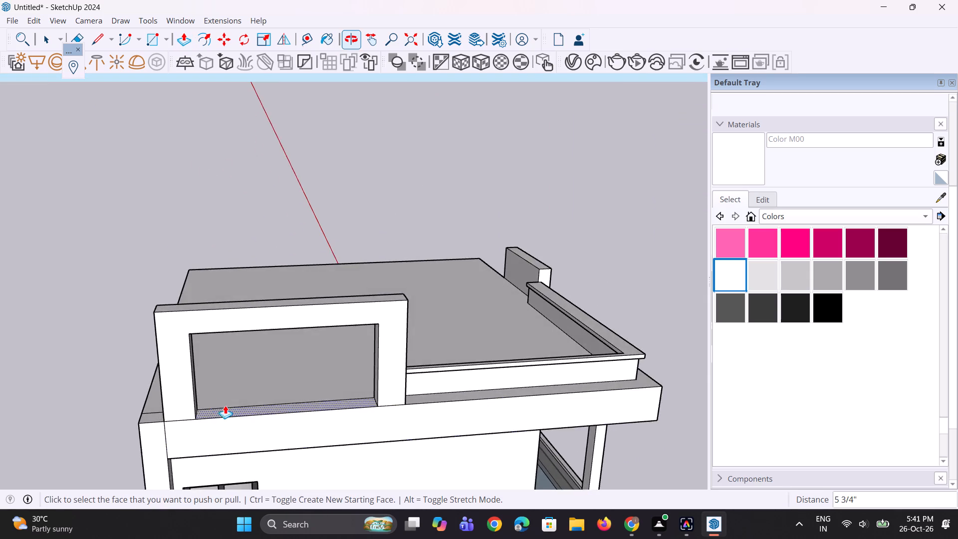
{"action": "scroll", "coordinate": [217, 401], "scroll_direction": "up", "scroll_amount": 4}
{"action": "key", "text": "space"}
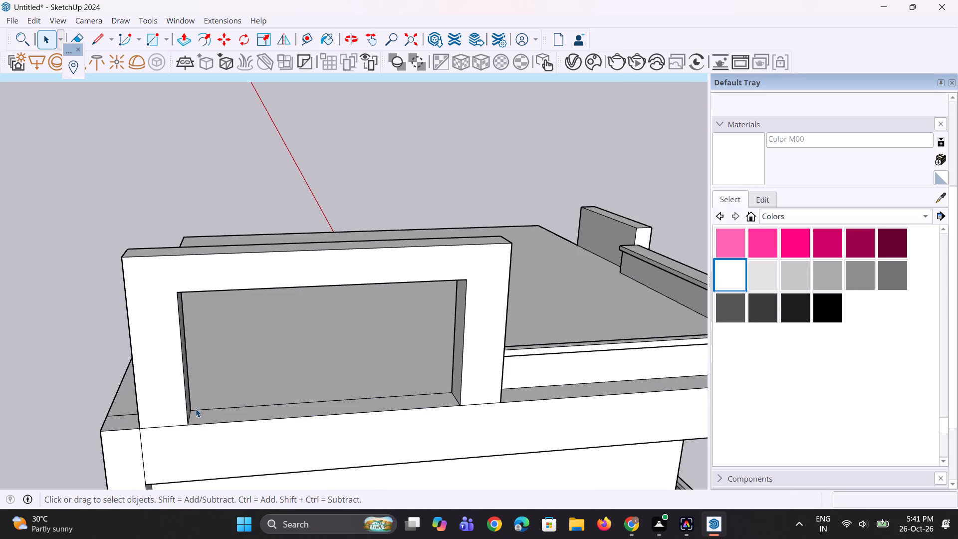
{"action": "middle_click_drag", "start_coordinate": [193, 410], "coordinate": [191, 438]}
{"action": "scroll", "coordinate": [191, 438], "scroll_direction": "up", "scroll_amount": 3}
{"action": "key", "text": "r"}
{"action": "scroll", "coordinate": [195, 438], "scroll_direction": "up", "scroll_amount": 4}
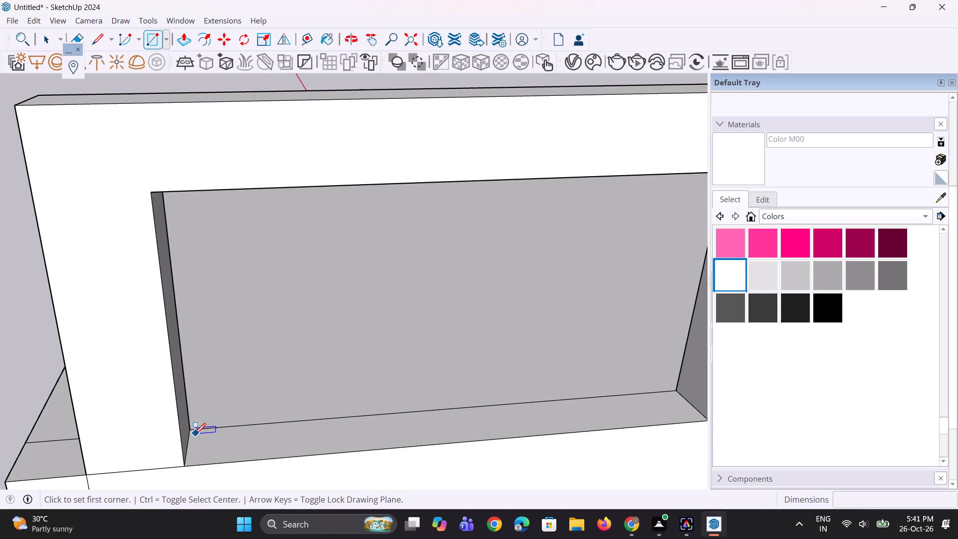
{"action": "left_click", "coordinate": [191, 431]}
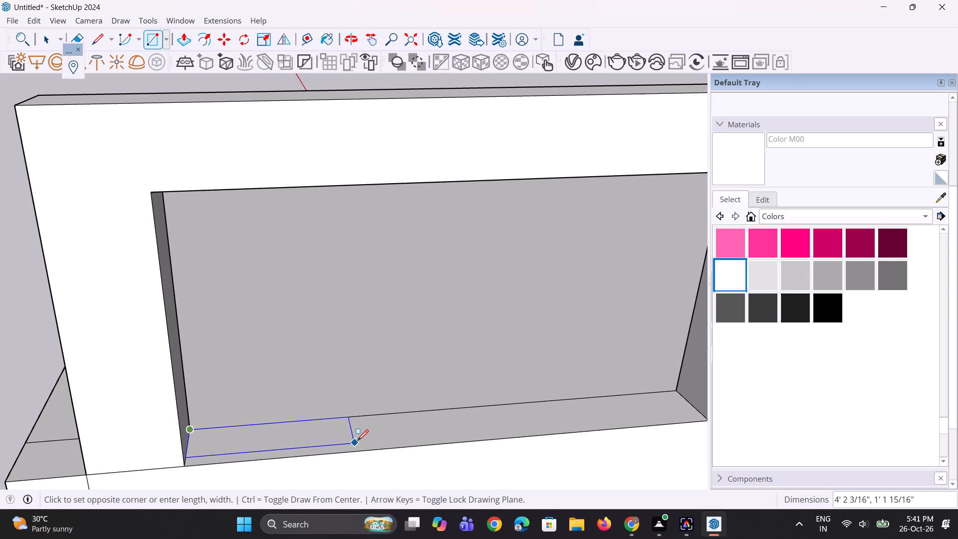
{"action": "left_click", "coordinate": [377, 438]}
Pull the sill rectangle up 6' 9 1/8" to the underside of the top beam, forming a solid panel.
{"action": "key", "text": "p"}
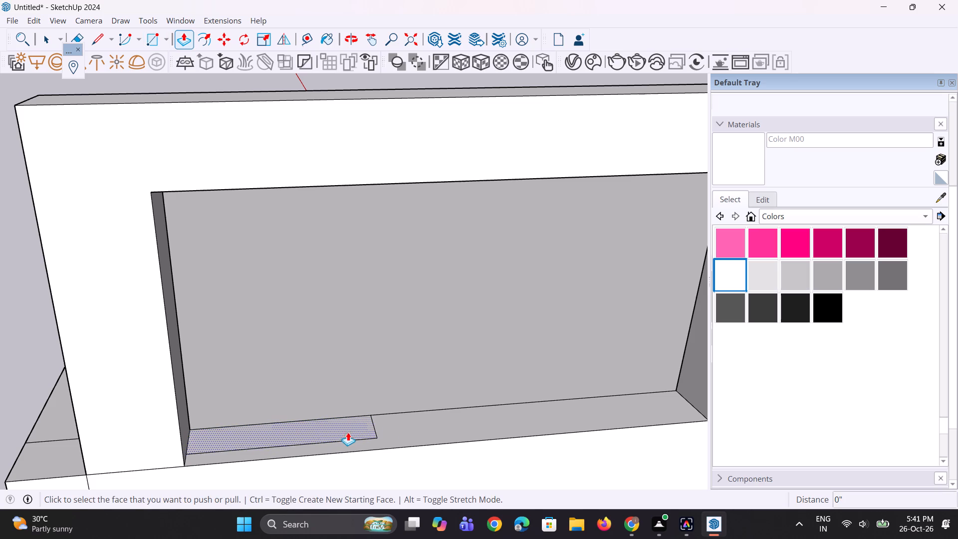
{"action": "left_click", "coordinate": [347, 432]}
{"action": "scroll", "coordinate": [345, 344], "scroll_direction": "down", "scroll_amount": 3}
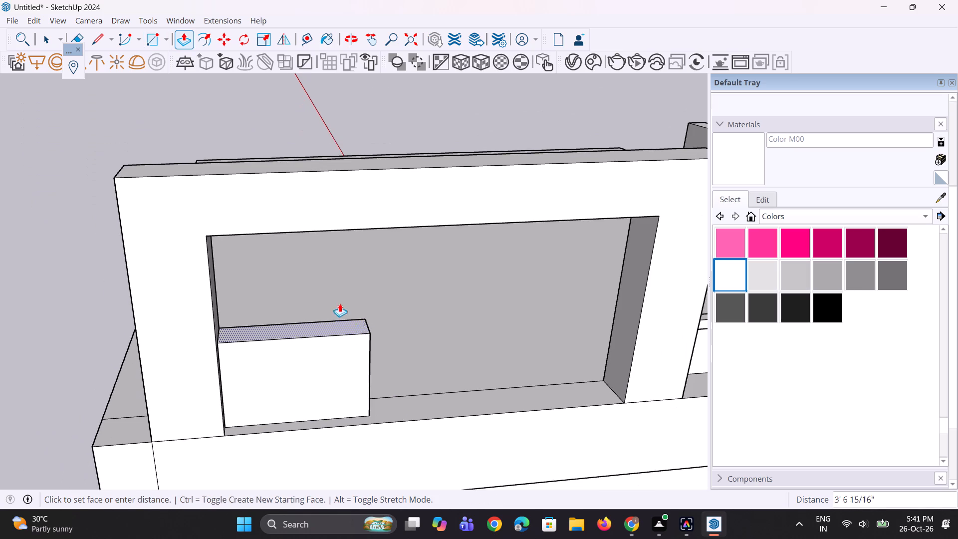
{"action": "left_click", "coordinate": [317, 230]}
Push the panel's outer face inward about 4 1/16" to set it deeper in the frame.
{"action": "middle_click_drag", "start_coordinate": [301, 334], "coordinate": [264, 275]}
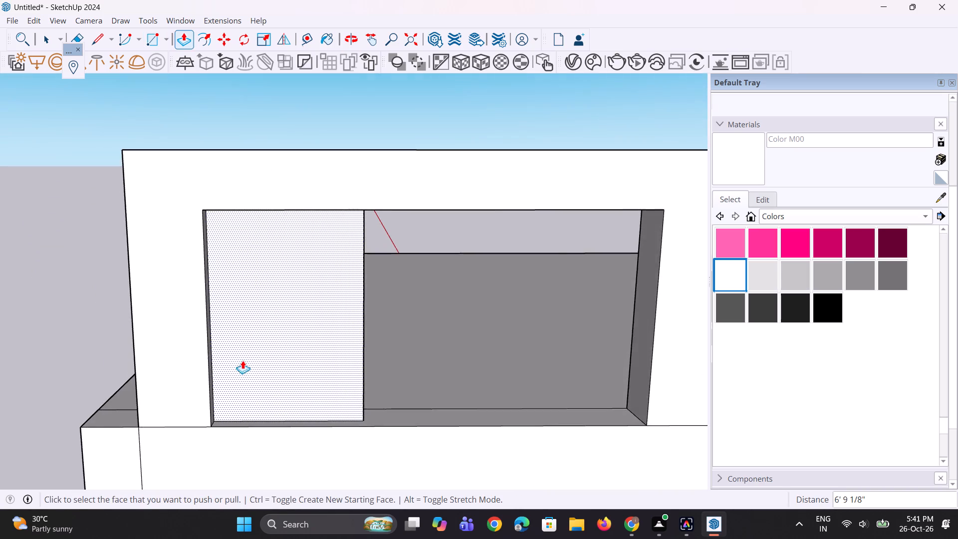
{"action": "scroll", "coordinate": [250, 374], "scroll_direction": "down", "scroll_amount": 6}
{"action": "scroll", "coordinate": [291, 384], "scroll_direction": "up", "scroll_amount": 1}
{"action": "middle_click_drag", "start_coordinate": [287, 384], "coordinate": [153, 347]}
{"action": "scroll", "coordinate": [174, 314], "scroll_direction": "up", "scroll_amount": 2}
{"action": "left_click", "coordinate": [173, 312]}
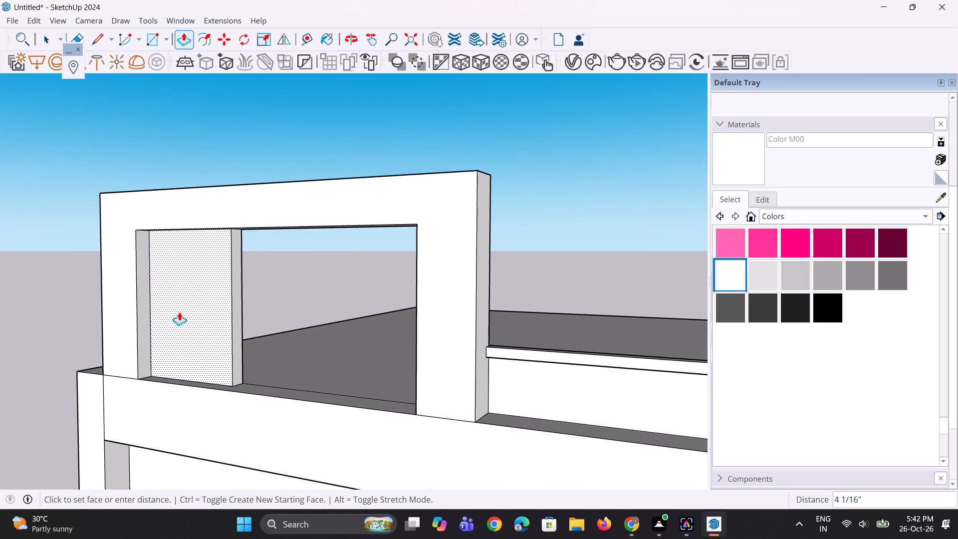
{"action": "left_click", "coordinate": [179, 312]}
{"action": "key", "text": "space"}
{"action": "key", "text": "space"}
{"action": "left_click", "coordinate": [74, 298]}
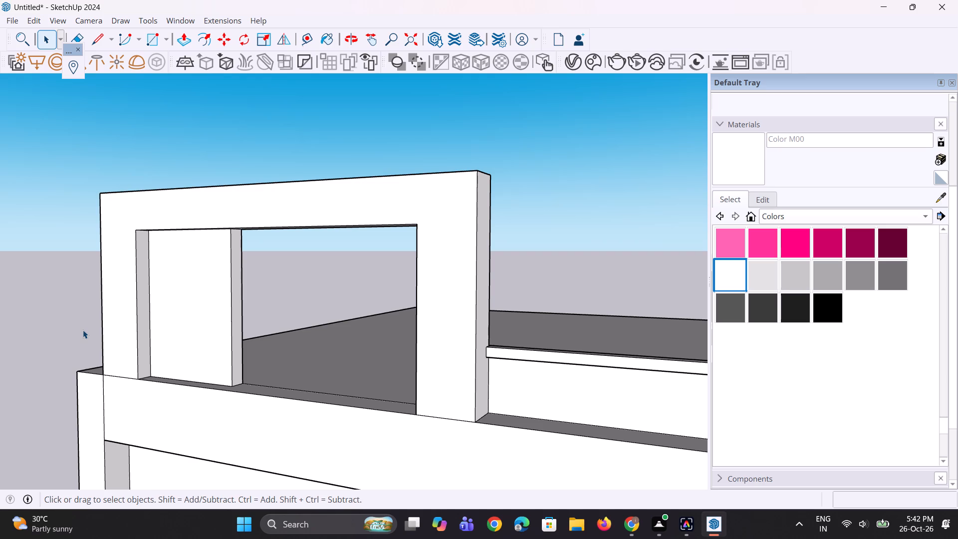
Erase the short leftover edge crossing the roof surface between the frame's rear post and the rear roof edge.
{"action": "scroll", "coordinate": [133, 246], "scroll_direction": "down", "scroll_amount": 6}
{"action": "middle_click_drag", "start_coordinate": [143, 240], "coordinate": [180, 262]}
{"action": "scroll", "coordinate": [180, 266], "scroll_direction": "up", "scroll_amount": 1}
{"action": "scroll", "coordinate": [169, 291], "scroll_direction": "down", "scroll_amount": 5}
{"action": "key", "text": "space"}
{"action": "key", "text": "space"}
{"action": "scroll", "coordinate": [179, 357], "scroll_direction": "down", "scroll_amount": 3}
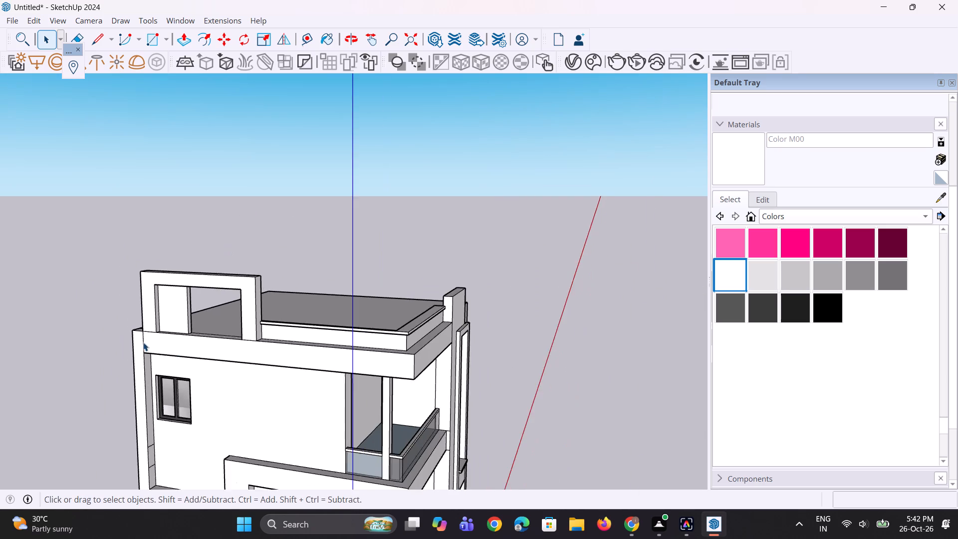
{"action": "middle_click_drag", "start_coordinate": [155, 342], "coordinate": [418, 319]}
{"action": "scroll", "coordinate": [315, 352], "scroll_direction": "up", "scroll_amount": 2}
{"action": "middle_click_drag", "start_coordinate": [240, 344], "coordinate": [223, 433]}
{"action": "scroll", "coordinate": [228, 436], "scroll_direction": "up", "scroll_amount": 4}
{"action": "scroll", "coordinate": [244, 474], "scroll_direction": "up", "scroll_amount": 4}
{"action": "key", "text": "e"}
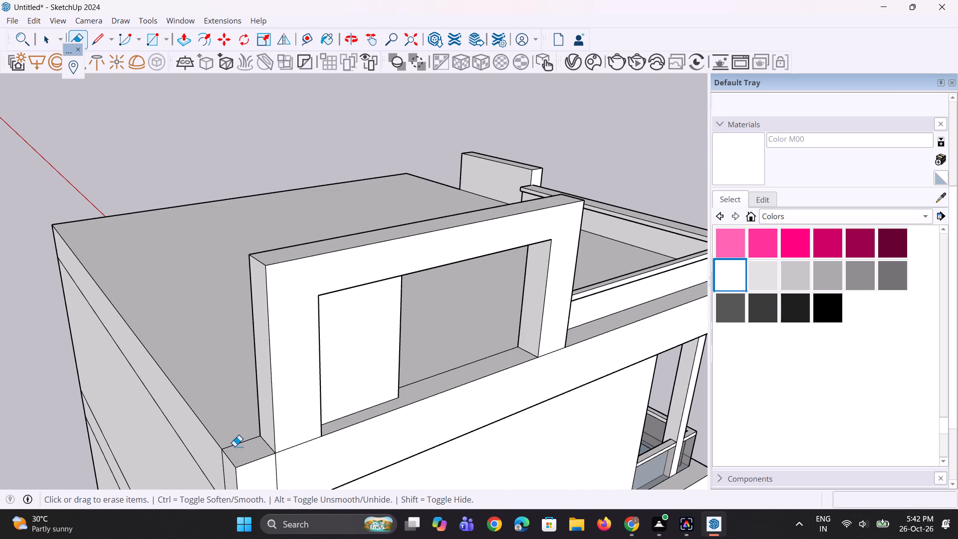
{"action": "left_click", "coordinate": [236, 445]}
{"action": "middle_click_drag", "start_coordinate": [221, 450], "coordinate": [227, 437]}
{"action": "key", "text": "space"}
{"action": "key", "text": "space"}
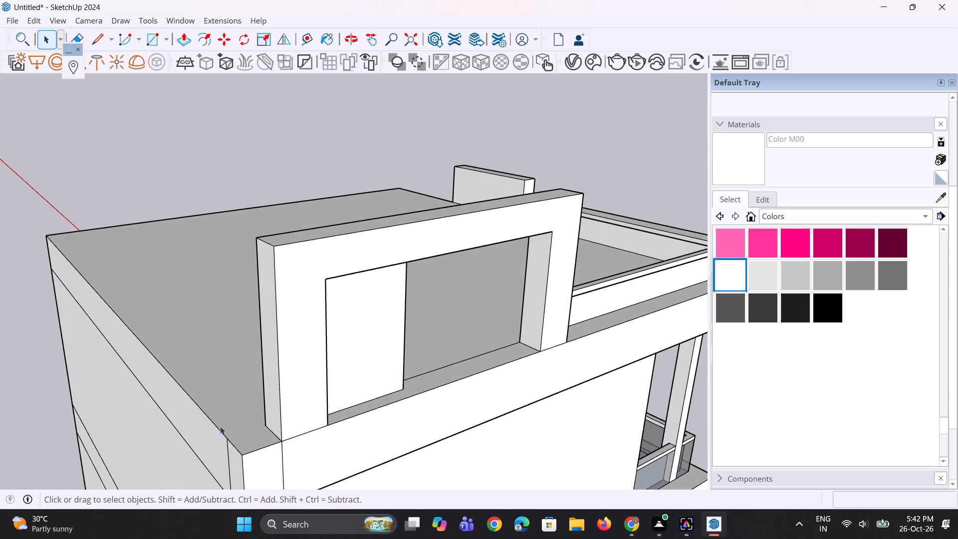
Copy the rear roof edge 7 1/8" inward across the roof surface to mark out a parapet strip.
{"action": "left_click", "coordinate": [217, 427]}
{"action": "scroll", "coordinate": [233, 457], "scroll_direction": "up", "scroll_amount": 2}
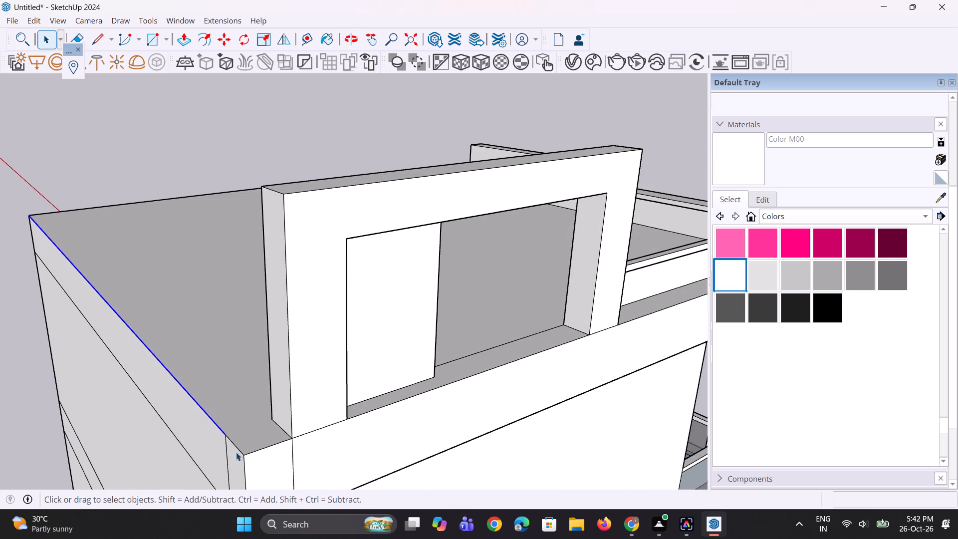
{"action": "left_click", "coordinate": [239, 449], "text": "ctrl"}
{"action": "scroll", "coordinate": [236, 455], "scroll_direction": "up", "scroll_amount": 1}
{"action": "key", "text": "m"}
{"action": "scroll", "coordinate": [236, 455], "scroll_direction": "up", "scroll_amount": 3}
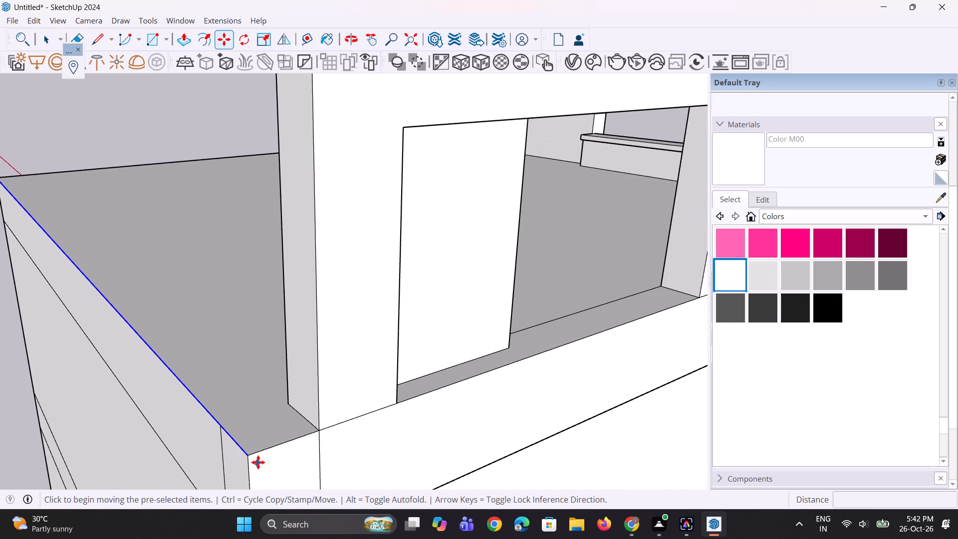
{"action": "left_click", "coordinate": [250, 457]}
{"action": "left_click", "coordinate": [272, 447]}
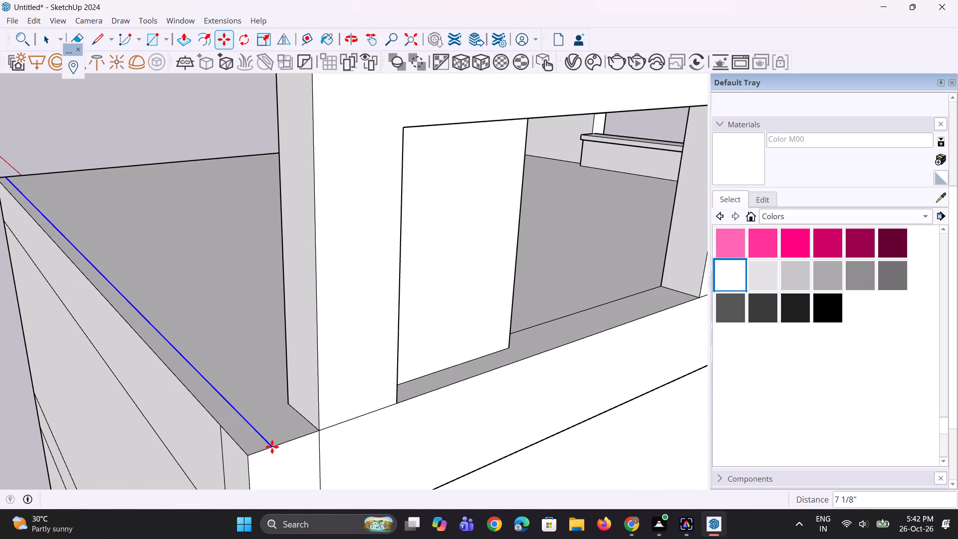
Pull the rear edge strip up 2' 10 1/2" to form the rear parapet.
{"action": "key", "text": "p"}
{"action": "left_click", "coordinate": [254, 432]}
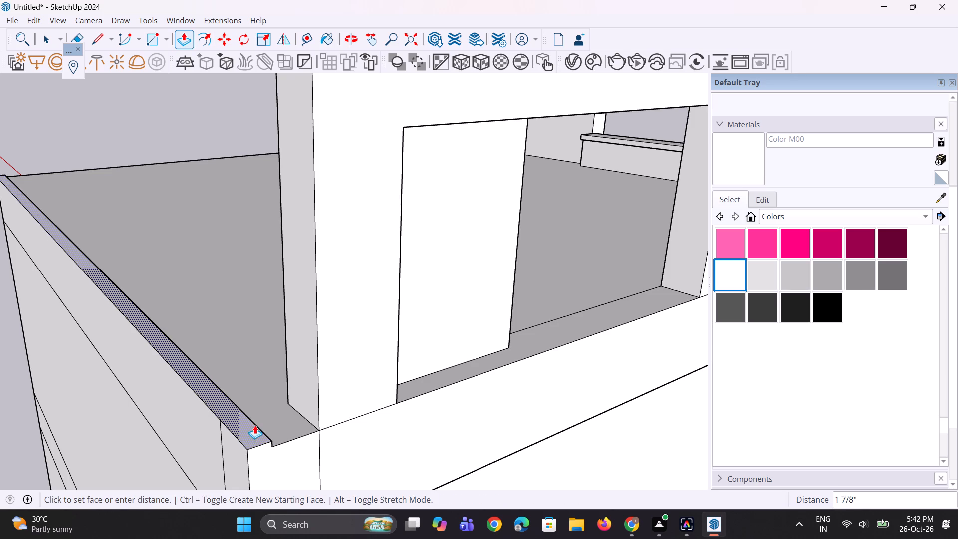
{"action": "left_click", "coordinate": [314, 315]}
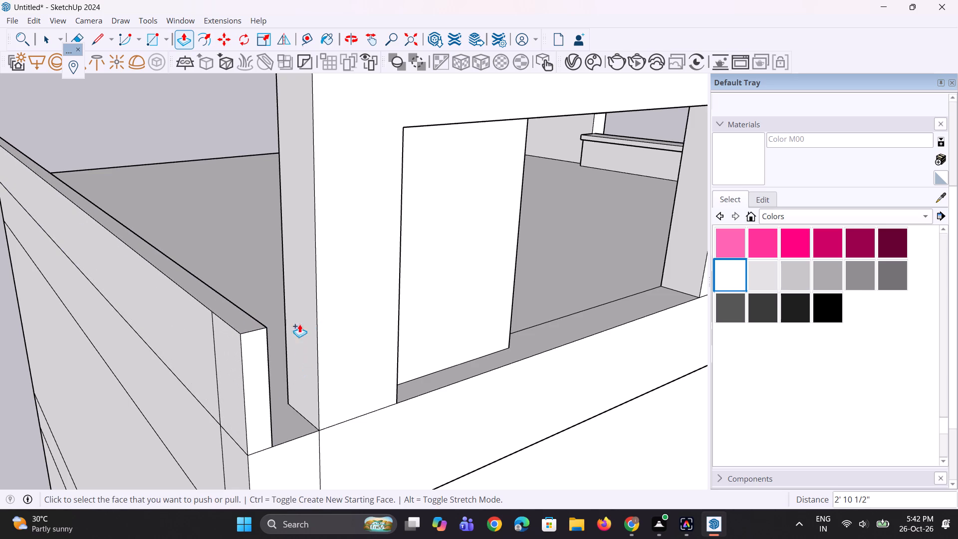
Pull the rear parapet's inner face at the corner out 1' 2 5/8" to meet the side frame's rear post.
{"action": "middle_click_drag", "start_coordinate": [279, 384], "coordinate": [89, 393]}
{"action": "scroll", "coordinate": [149, 345], "scroll_direction": "up", "scroll_amount": 2}
{"action": "left_click", "coordinate": [175, 331]}
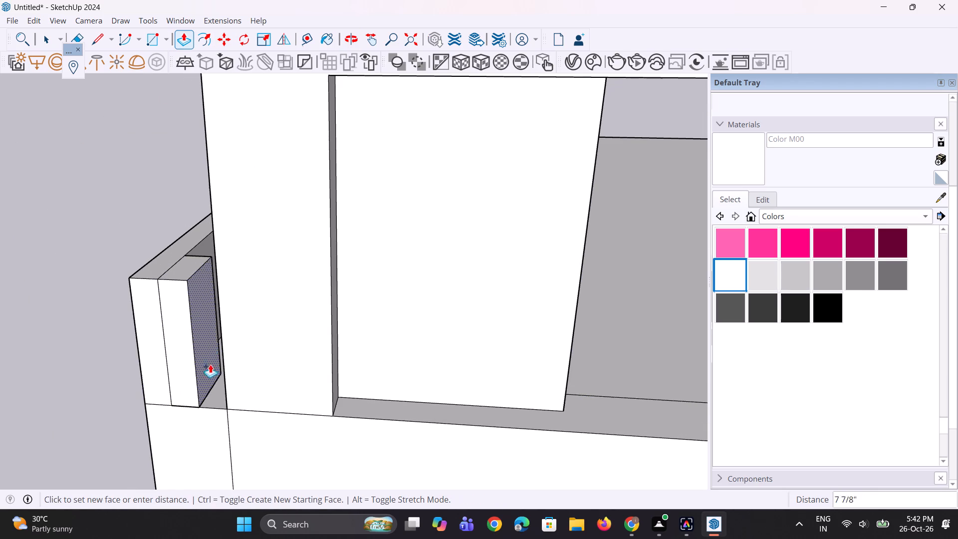
{"action": "left_click", "coordinate": [223, 391]}
Push the roof-side face of the corner block back 9 3/4" to leave a thin return wall along the outer edge.
{"action": "scroll", "coordinate": [178, 408], "scroll_direction": "down", "scroll_amount": 6}
{"action": "middle_click_drag", "start_coordinate": [124, 376], "coordinate": [482, 387]}
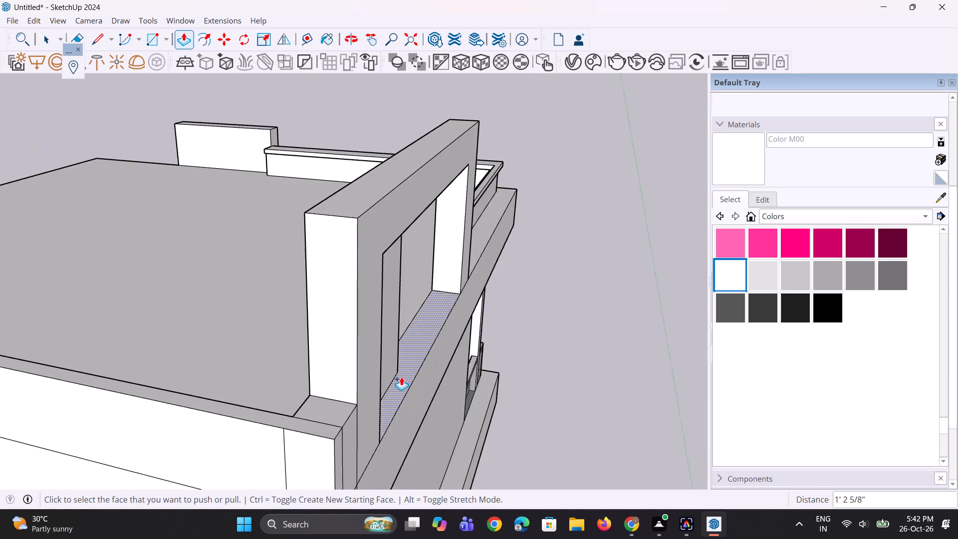
{"action": "scroll", "coordinate": [401, 377], "scroll_direction": "down", "scroll_amount": 5}
{"action": "middle_click_drag", "start_coordinate": [366, 418], "coordinate": [344, 457]}
{"action": "scroll", "coordinate": [323, 412], "scroll_direction": "up", "scroll_amount": 4}
{"action": "middle_click_drag", "start_coordinate": [319, 414], "coordinate": [546, 449]}
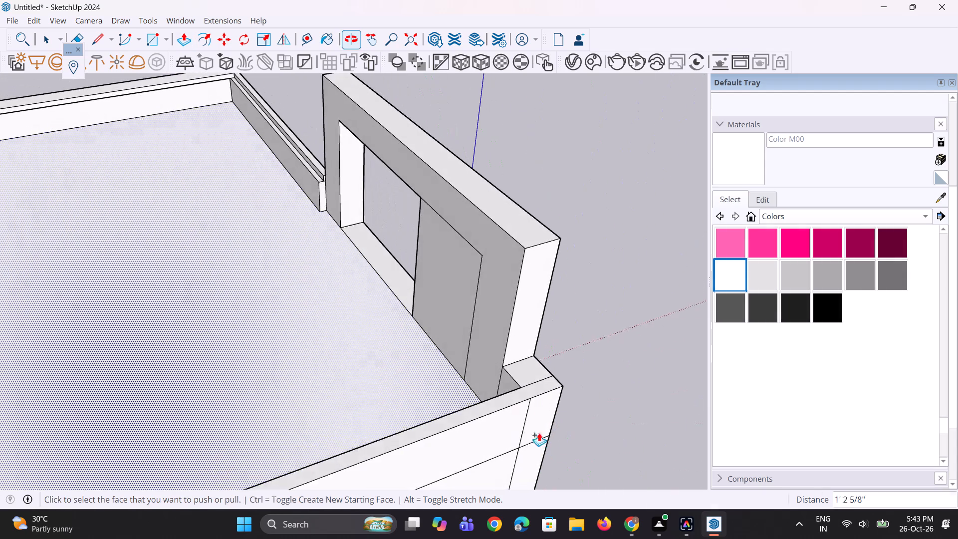
{"action": "scroll", "coordinate": [515, 388], "scroll_direction": "up", "scroll_amount": 2}
{"action": "left_click", "coordinate": [507, 383]}
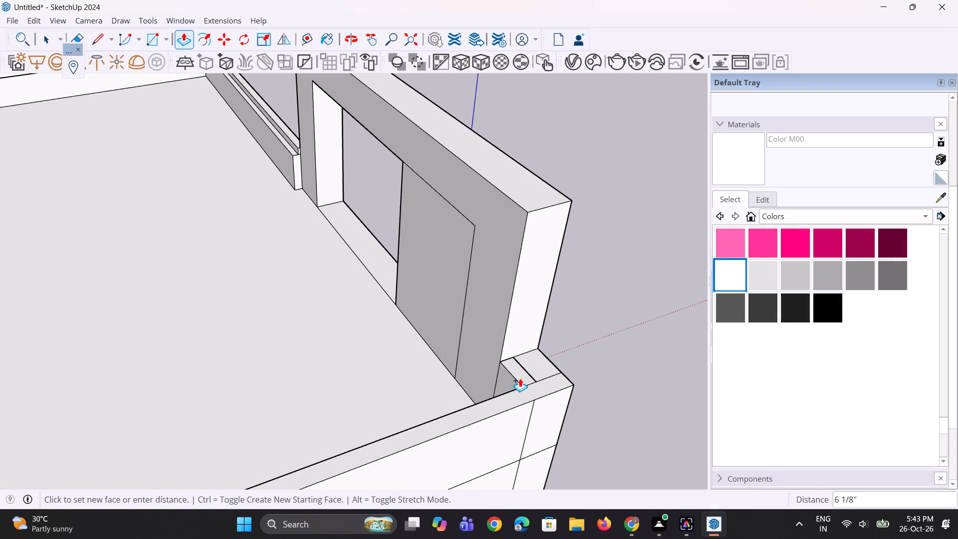
{"action": "left_click", "coordinate": [528, 377]}
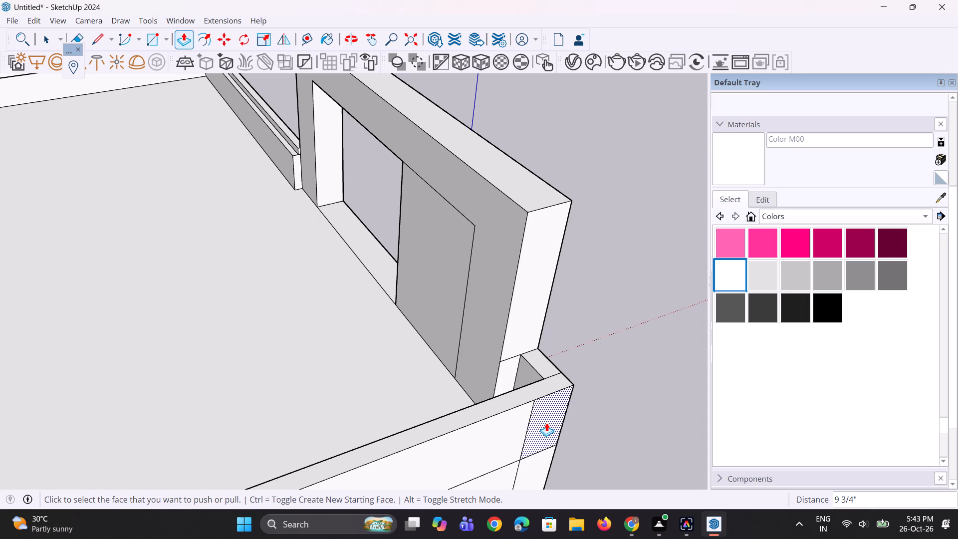
Erase the leftover seam edges on the parapet corner's top, against the frame post and on the parapet's rear face.
{"action": "key", "text": "e"}
{"action": "scroll", "coordinate": [592, 441], "scroll_direction": "up", "scroll_amount": 3}
{"action": "scroll", "coordinate": [516, 321], "scroll_direction": "up", "scroll_amount": 1}
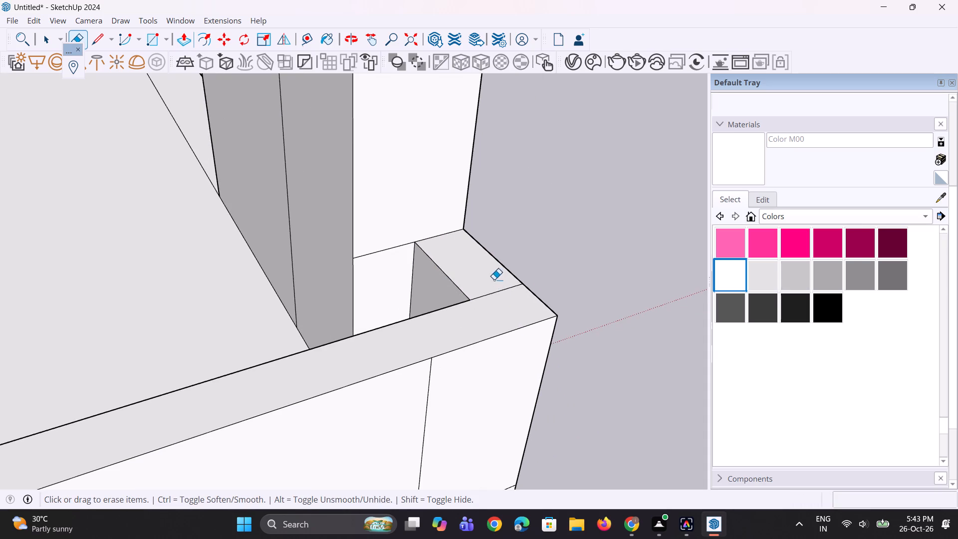
{"action": "left_click_drag", "start_coordinate": [494, 283], "coordinate": [496, 299]}
{"action": "left_click_drag", "start_coordinate": [380, 246], "coordinate": [386, 262]}
{"action": "left_click_drag", "start_coordinate": [427, 416], "coordinate": [454, 381]}
Copy the vertical end edge of the rear parapet's inner face 7 7/8" inward, at the corner opposite the side frame.
{"action": "scroll", "coordinate": [431, 348], "scroll_direction": "down", "scroll_amount": 10}
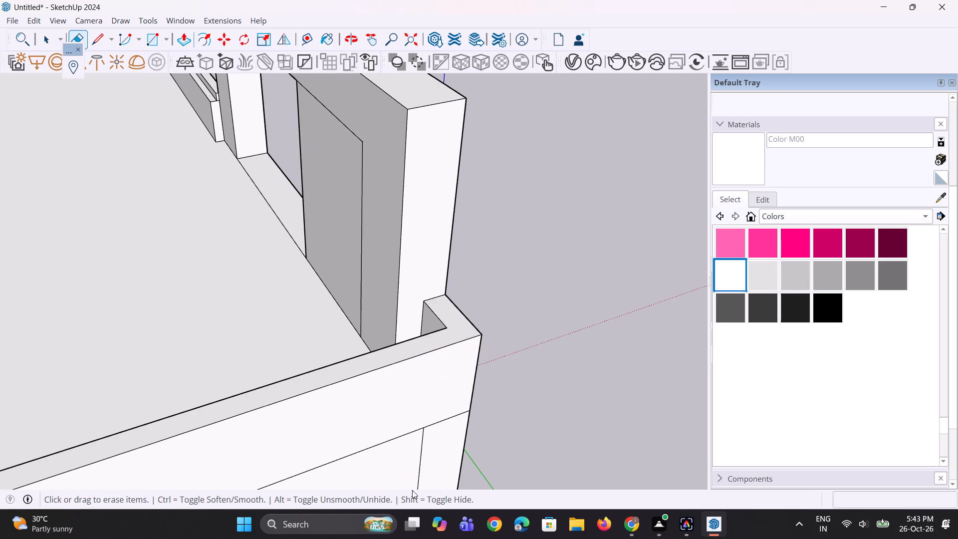
{"action": "scroll", "coordinate": [453, 342], "scroll_direction": "down", "scroll_amount": 11}
{"action": "scroll", "coordinate": [460, 336], "scroll_direction": "down", "scroll_amount": 10}
{"action": "middle_click_drag", "start_coordinate": [282, 401], "coordinate": [381, 401]}
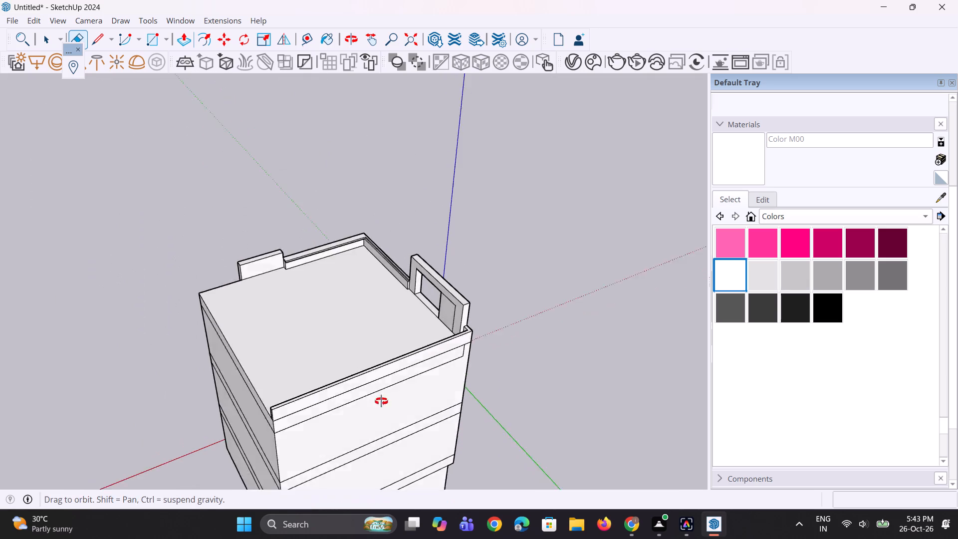
{"action": "middle_click_drag", "start_coordinate": [381, 401], "coordinate": [592, 327]}
{"action": "scroll", "coordinate": [149, 385], "scroll_direction": "down", "scroll_amount": 5}
{"action": "middle_click_drag", "start_coordinate": [162, 379], "coordinate": [504, 349]}
{"action": "scroll", "coordinate": [523, 292], "scroll_direction": "up", "scroll_amount": 5}
{"action": "scroll", "coordinate": [431, 288], "scroll_direction": "down", "scroll_amount": 1}
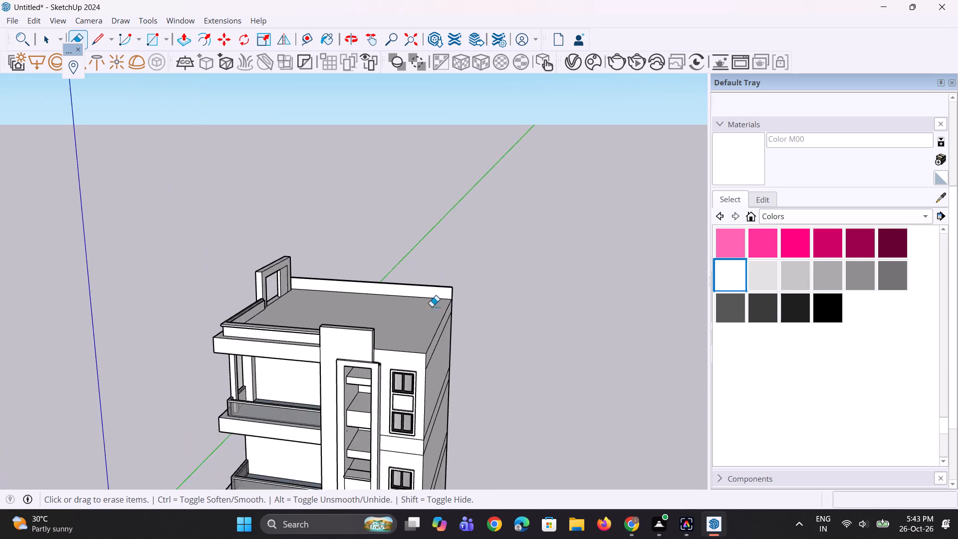
{"action": "scroll", "coordinate": [443, 317], "scroll_direction": "up", "scroll_amount": 10}
{"action": "key", "text": "space"}
{"action": "key", "text": "space"}
{"action": "middle_click_drag", "start_coordinate": [456, 290], "coordinate": [479, 282]}
{"action": "scroll", "coordinate": [473, 266], "scroll_direction": "up", "scroll_amount": 3}
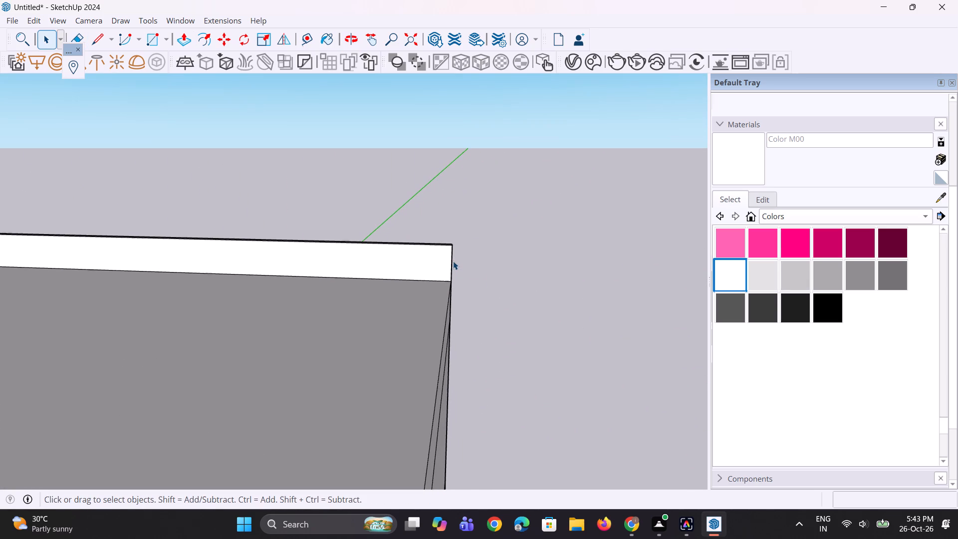
{"action": "left_click", "coordinate": [453, 261]}
{"action": "scroll", "coordinate": [450, 261], "scroll_direction": "up", "scroll_amount": 2}
{"action": "key", "text": "m"}
{"action": "scroll", "coordinate": [446, 250], "scroll_direction": "up", "scroll_amount": 4}
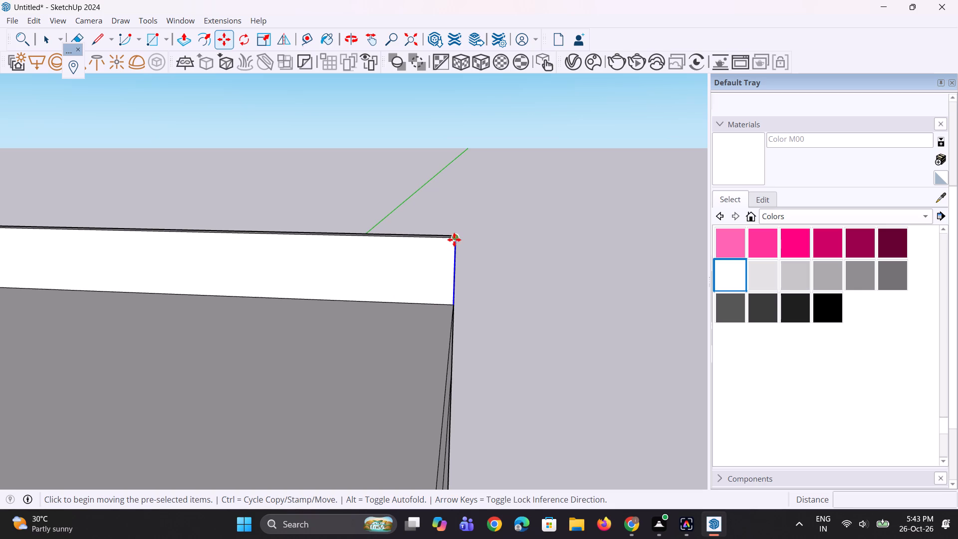
{"action": "left_click", "coordinate": [454, 240]}
{"action": "left_click", "coordinate": [440, 236]}
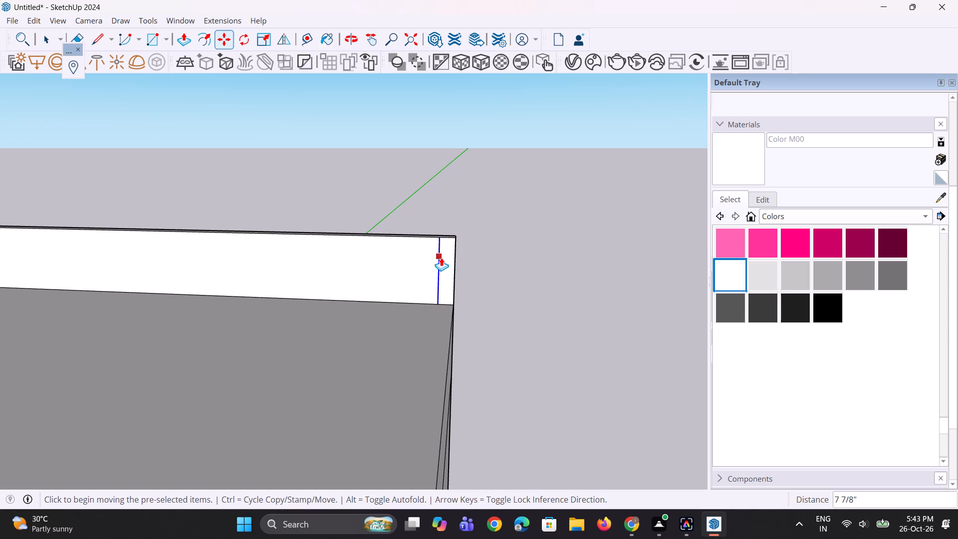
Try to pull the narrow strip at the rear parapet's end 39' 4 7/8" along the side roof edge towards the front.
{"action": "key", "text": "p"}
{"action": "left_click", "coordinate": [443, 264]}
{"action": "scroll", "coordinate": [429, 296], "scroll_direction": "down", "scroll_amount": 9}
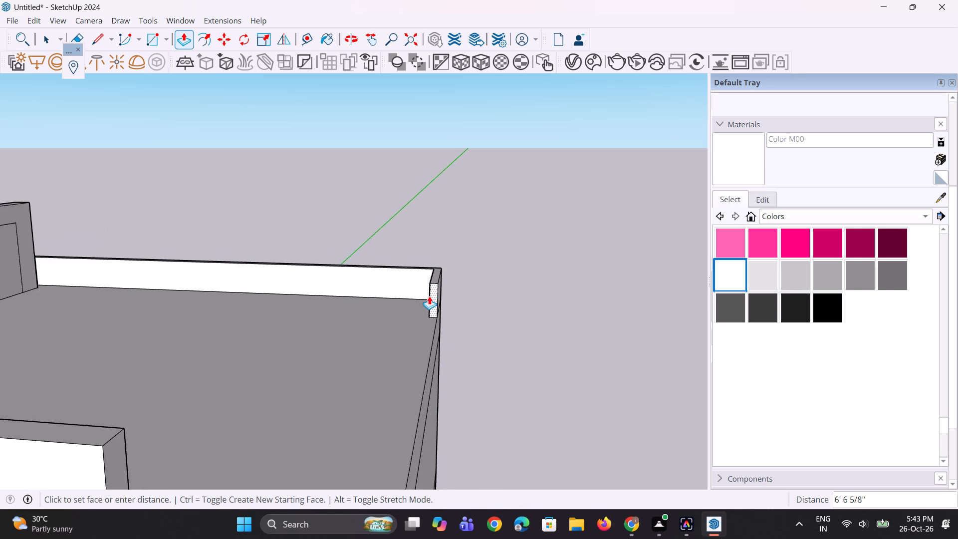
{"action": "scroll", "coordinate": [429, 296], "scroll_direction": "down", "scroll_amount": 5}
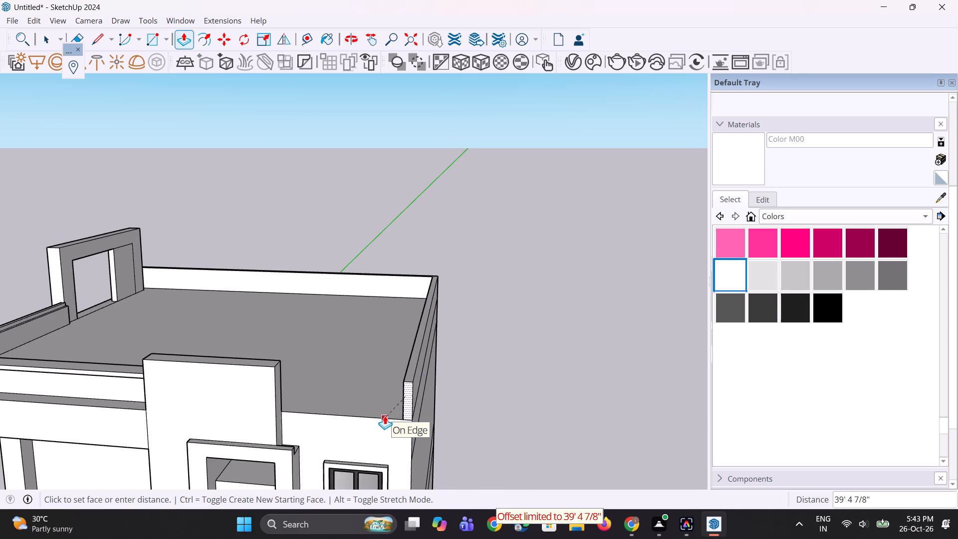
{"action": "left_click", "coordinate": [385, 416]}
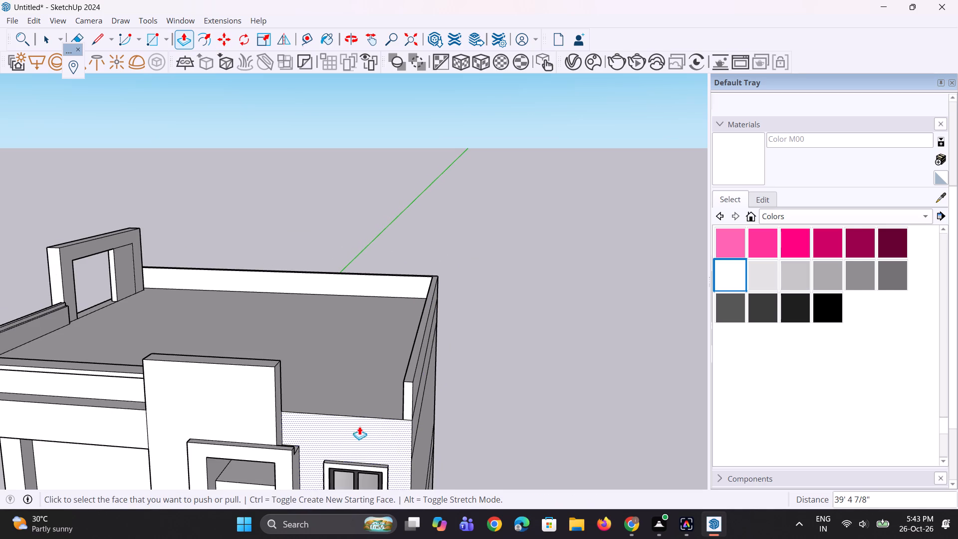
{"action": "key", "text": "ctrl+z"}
Examine the building's front facade and roofline from several distances and heights.
{"action": "middle_click_drag", "start_coordinate": [407, 413], "coordinate": [444, 315]}
{"action": "scroll", "coordinate": [435, 314], "scroll_direction": "down", "scroll_amount": 3}
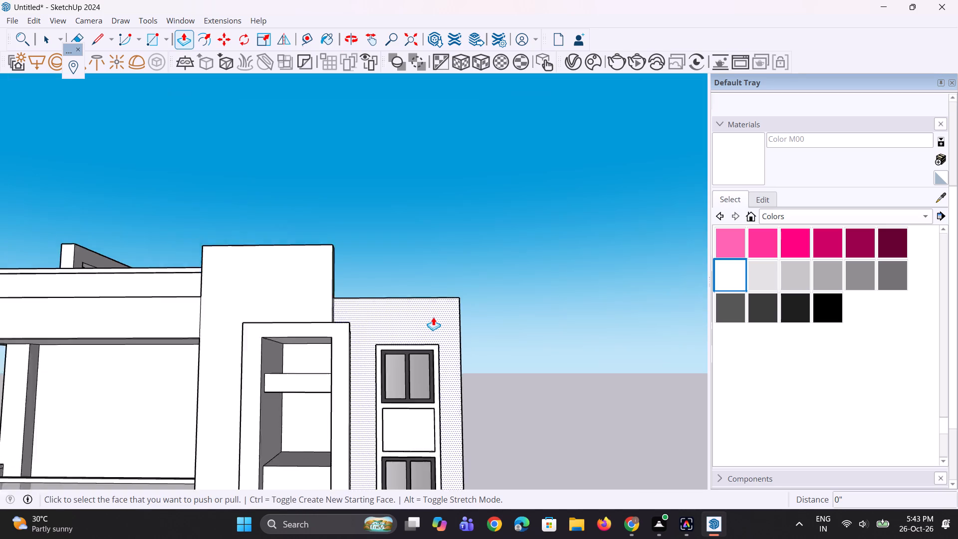
{"action": "scroll", "coordinate": [433, 317], "scroll_direction": "down", "scroll_amount": 2}
{"action": "scroll", "coordinate": [378, 339], "scroll_direction": "down", "scroll_amount": 7}
{"action": "middle_click_drag", "start_coordinate": [319, 352], "coordinate": [310, 383]}
{"action": "key", "text": "space"}
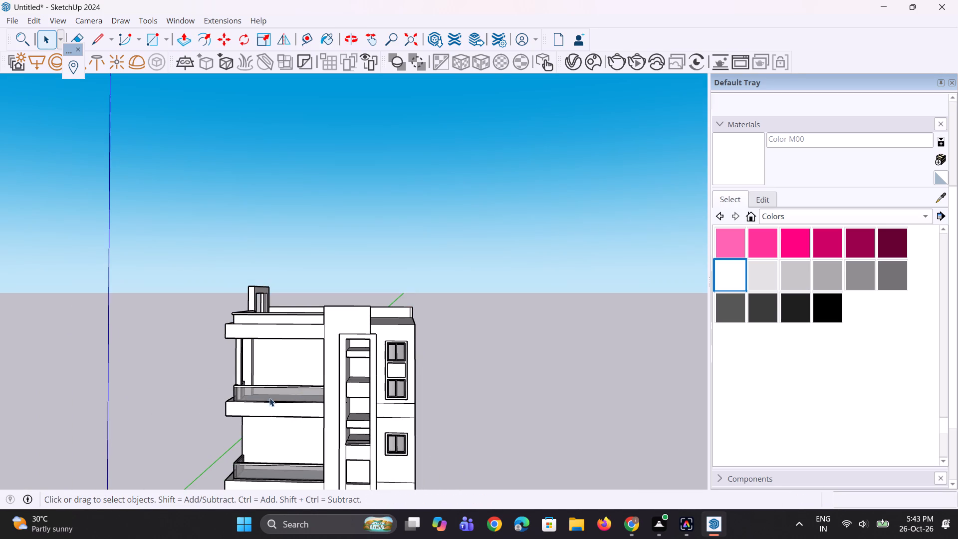
{"action": "scroll", "coordinate": [269, 392], "scroll_direction": "down", "scroll_amount": 3}
{"action": "middle_click_drag", "start_coordinate": [269, 391], "coordinate": [268, 425]}
{"action": "scroll", "coordinate": [272, 423], "scroll_direction": "up", "scroll_amount": 5}
{"action": "scroll", "coordinate": [257, 394], "scroll_direction": "down", "scroll_amount": 4}
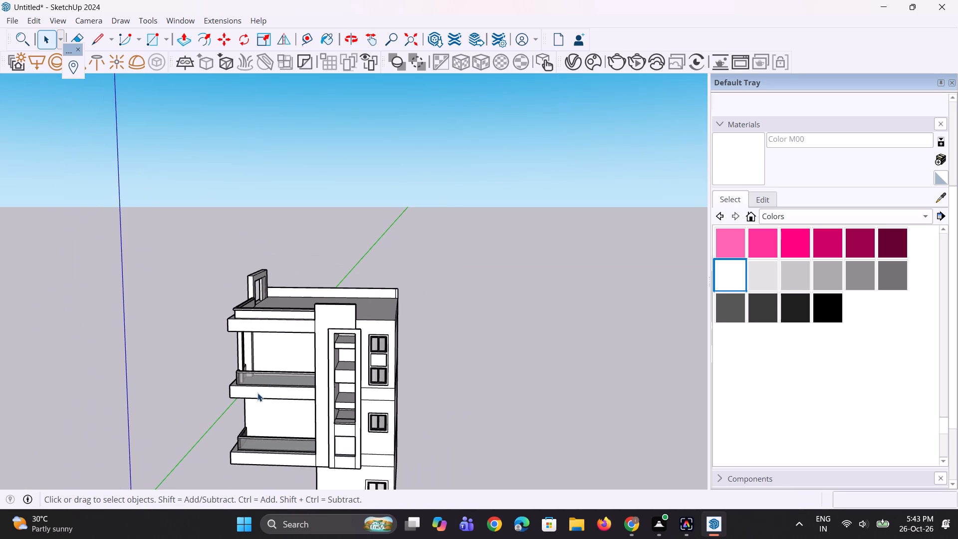
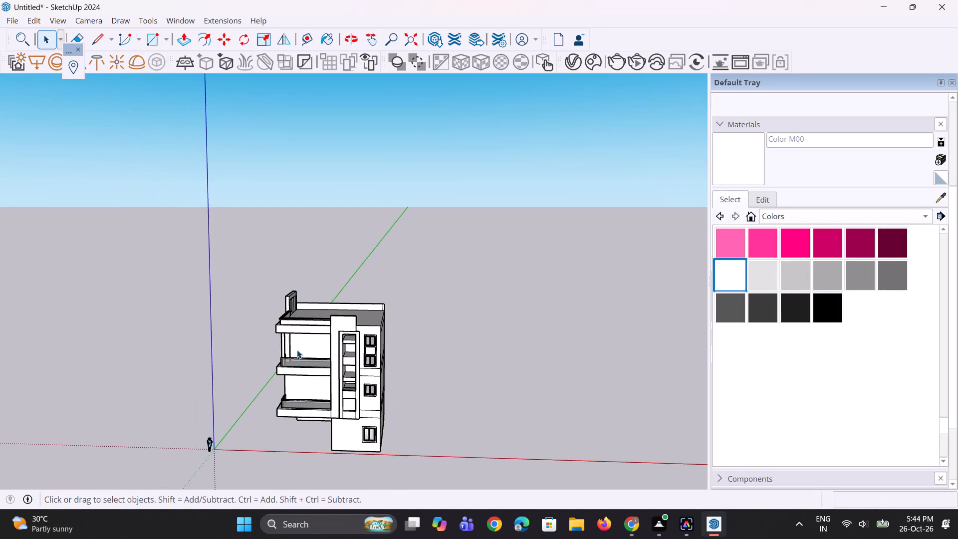
Compare the building model with the house reference photo in Adobe Express Photos, and close the photo to return to SketchUp.
{"action": "middle_click_drag", "start_coordinate": [319, 347], "coordinate": [328, 344]}
{"action": "scroll", "coordinate": [276, 427], "scroll_direction": "up", "scroll_amount": 3}
{"action": "scroll", "coordinate": [281, 423], "scroll_direction": "down", "scroll_amount": 6}
{"action": "scroll", "coordinate": [334, 418], "scroll_direction": "down", "scroll_amount": 5}
{"action": "middle_click_drag", "start_coordinate": [346, 428], "coordinate": [412, 429]}
{"action": "left_click", "coordinate": [673, 529]}
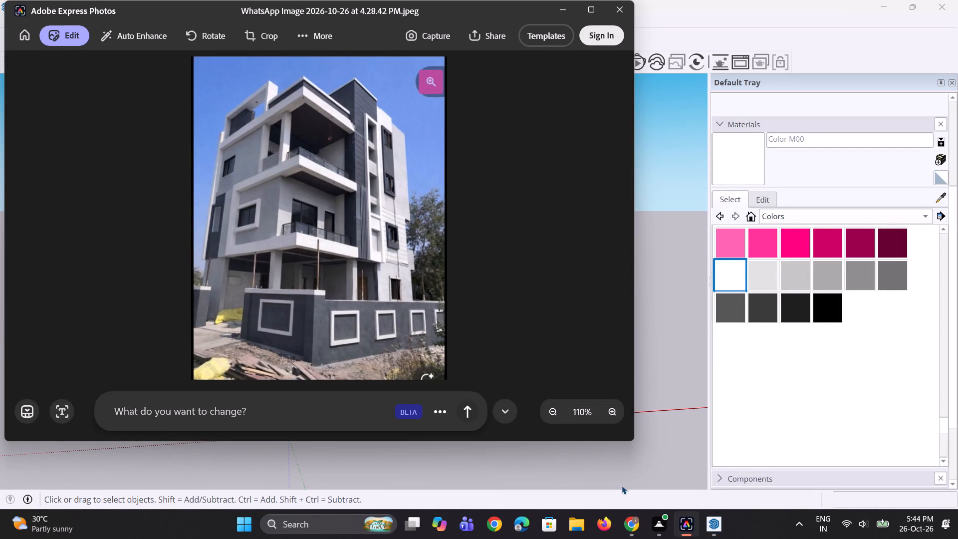
{"action": "left_click", "coordinate": [619, 3]}
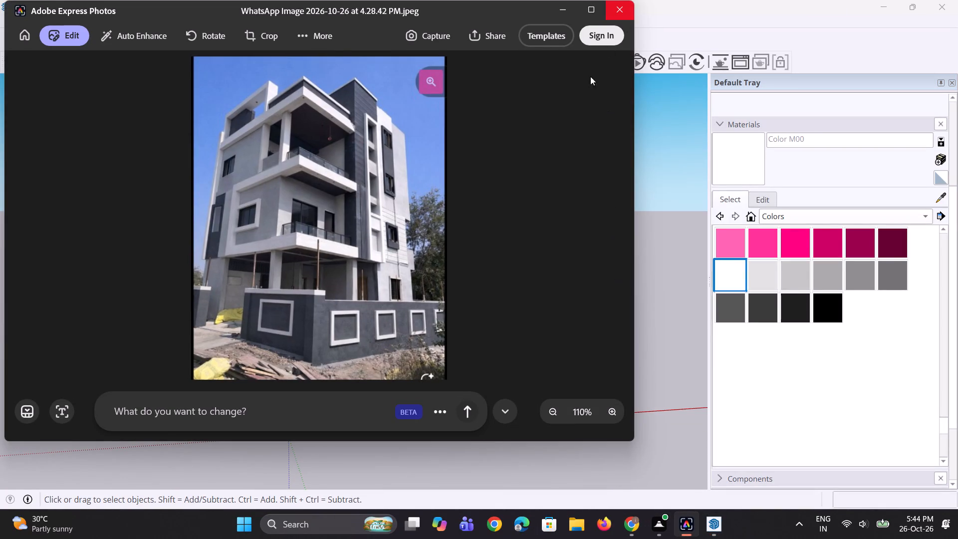
{"action": "scroll", "coordinate": [363, 434], "scroll_direction": "up", "scroll_amount": 10}
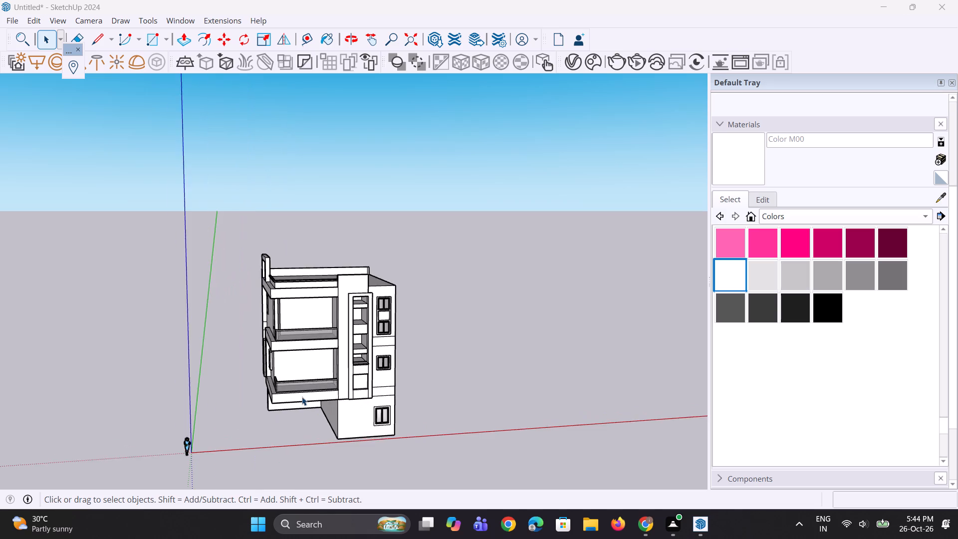
{"action": "scroll", "coordinate": [302, 397], "scroll_direction": "up", "scroll_amount": 3}
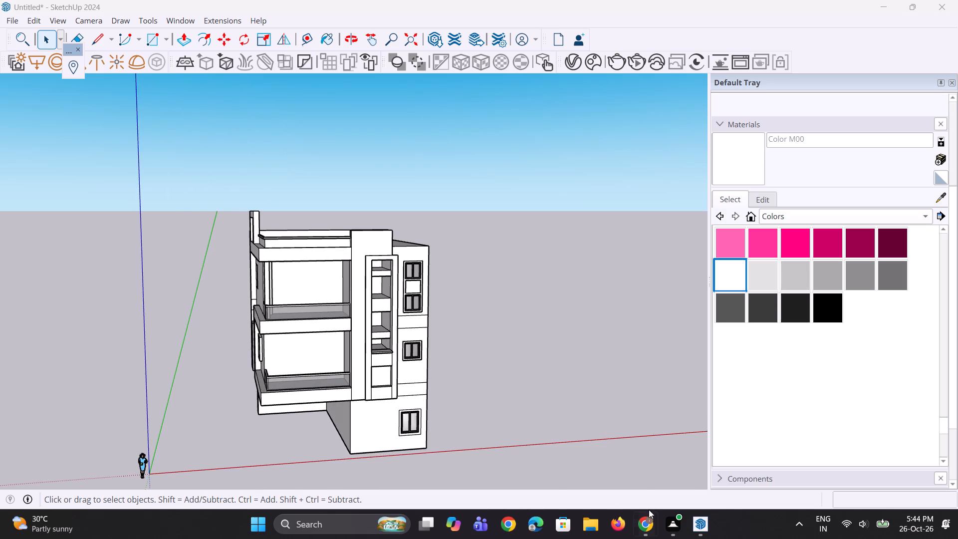
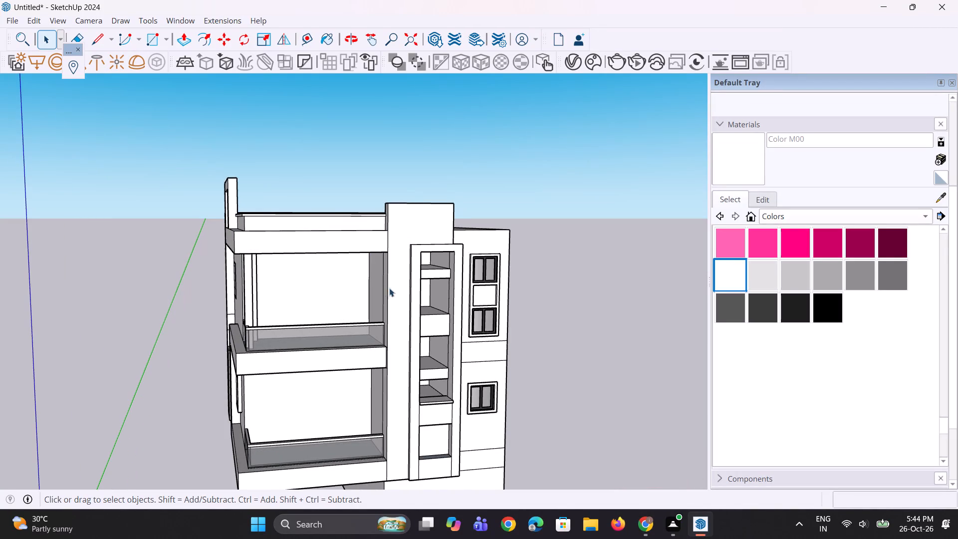
Examine the whole house model from several distances and angles, covering the front and balcony sides.
{"action": "scroll", "coordinate": [494, 345], "scroll_direction": "down", "scroll_amount": 1}
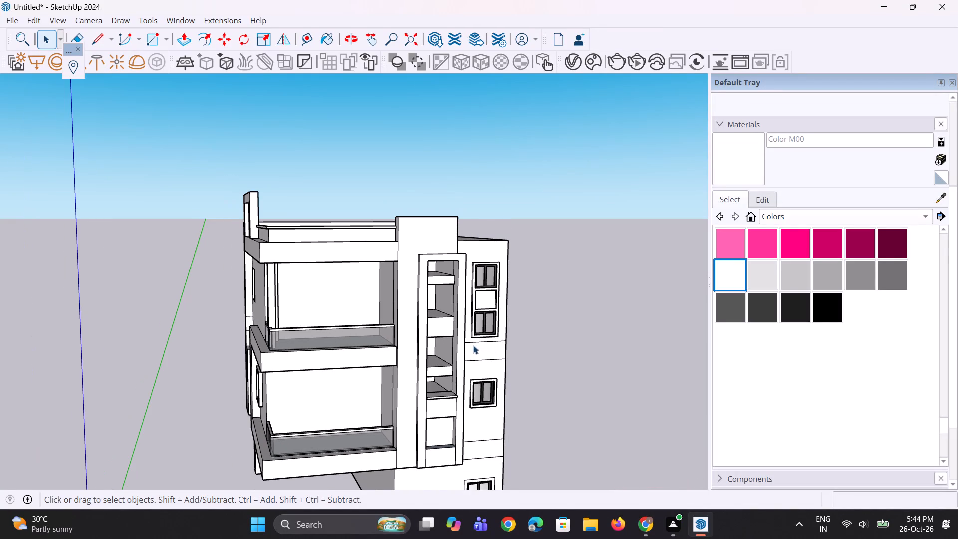
{"action": "scroll", "coordinate": [451, 354], "scroll_direction": "down", "scroll_amount": 5}
{"action": "middle_click_drag", "start_coordinate": [449, 341], "coordinate": [439, 331]}
{"action": "scroll", "coordinate": [383, 328], "scroll_direction": "down", "scroll_amount": 5}
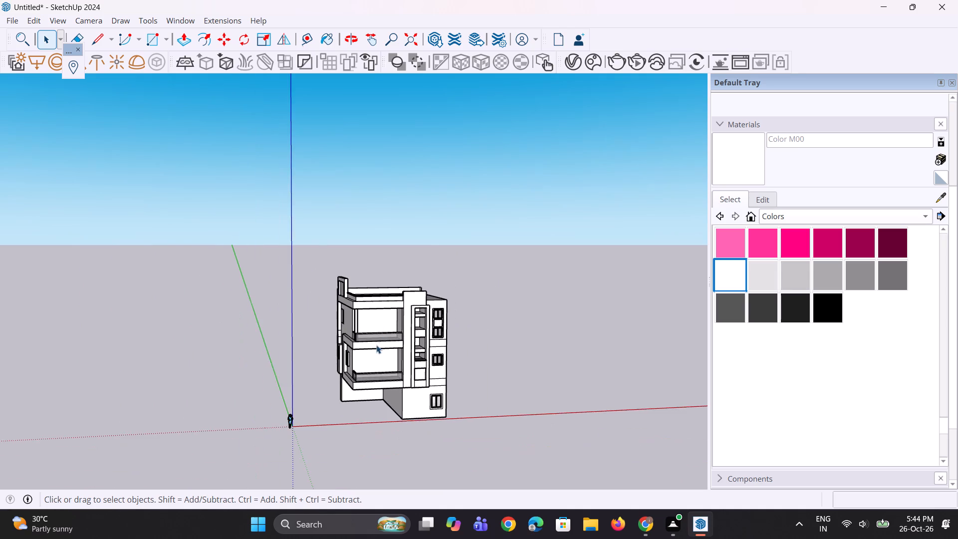
{"action": "scroll", "coordinate": [376, 345], "scroll_direction": "up", "scroll_amount": 1}
{"action": "middle_click_drag", "start_coordinate": [330, 352], "coordinate": [384, 353]}
{"action": "scroll", "coordinate": [384, 353], "scroll_direction": "up", "scroll_amount": 2}
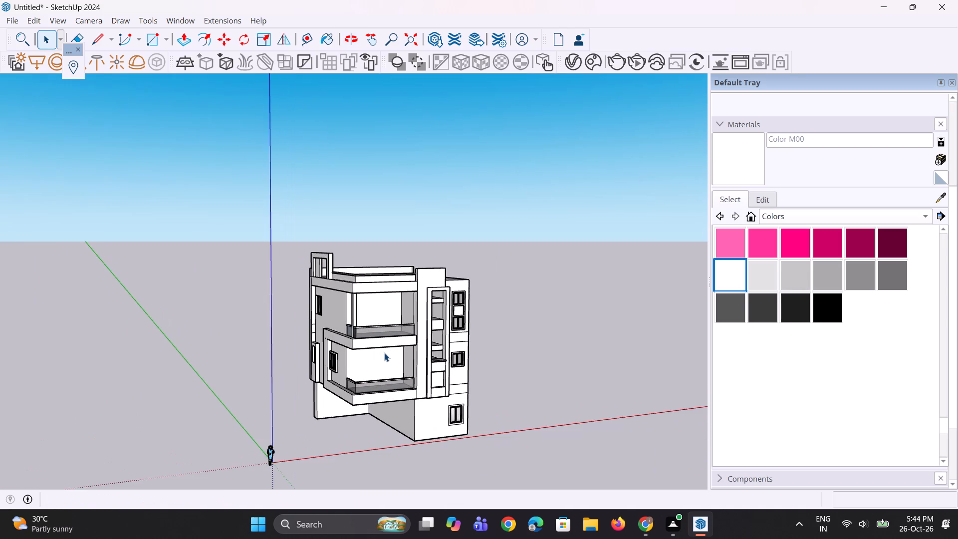
{"action": "scroll", "coordinate": [384, 353], "scroll_direction": "up", "scroll_amount": 4}
{"action": "scroll", "coordinate": [356, 322], "scroll_direction": "up", "scroll_amount": 6}
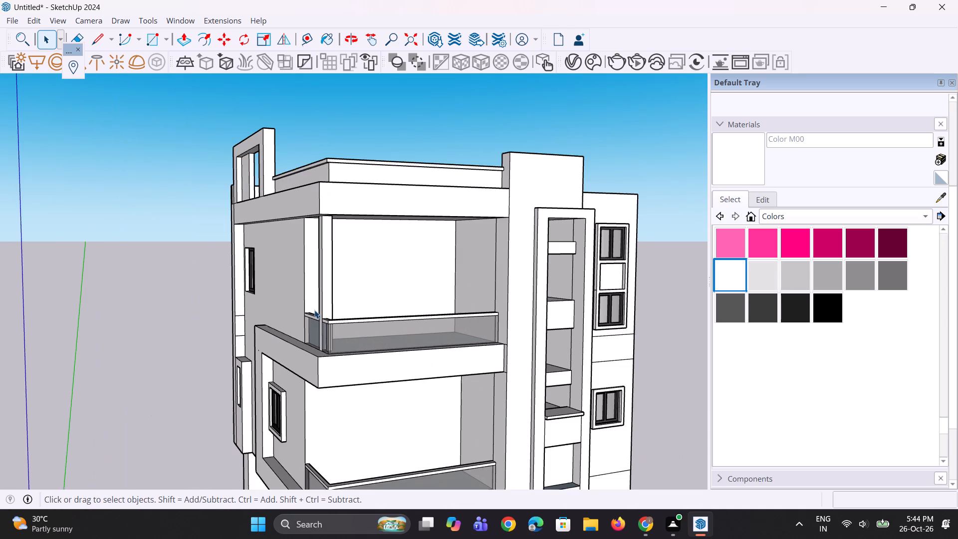
{"action": "scroll", "coordinate": [324, 300], "scroll_direction": "down", "scroll_amount": 12}
{"action": "middle_click_drag", "start_coordinate": [338, 309], "coordinate": [399, 333]}
{"action": "scroll", "coordinate": [399, 333], "scroll_direction": "up", "scroll_amount": 6}
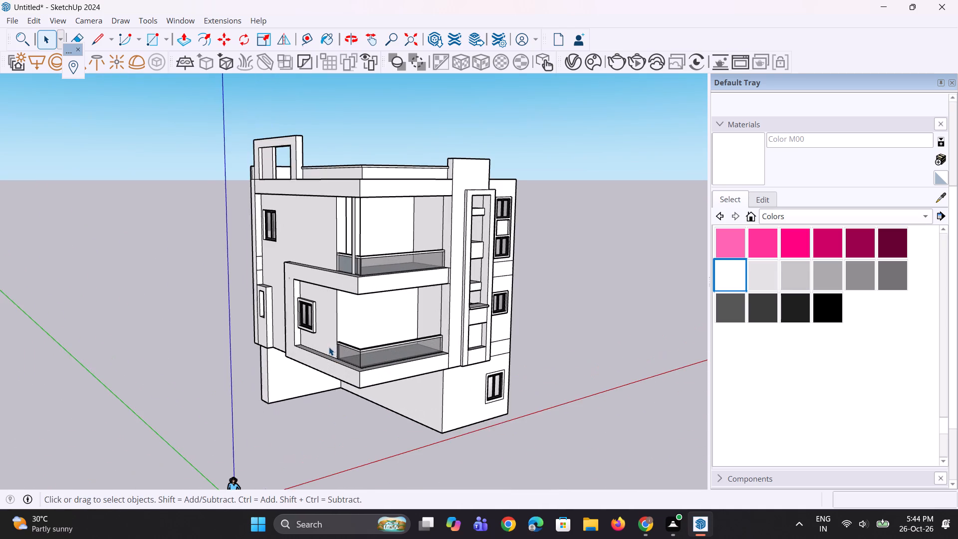
{"action": "scroll", "coordinate": [330, 395], "scroll_direction": "up", "scroll_amount": 1}
{"action": "middle_click_drag", "start_coordinate": [330, 395], "coordinate": [331, 369]}
{"action": "scroll", "coordinate": [333, 339], "scroll_direction": "down", "scroll_amount": 4}
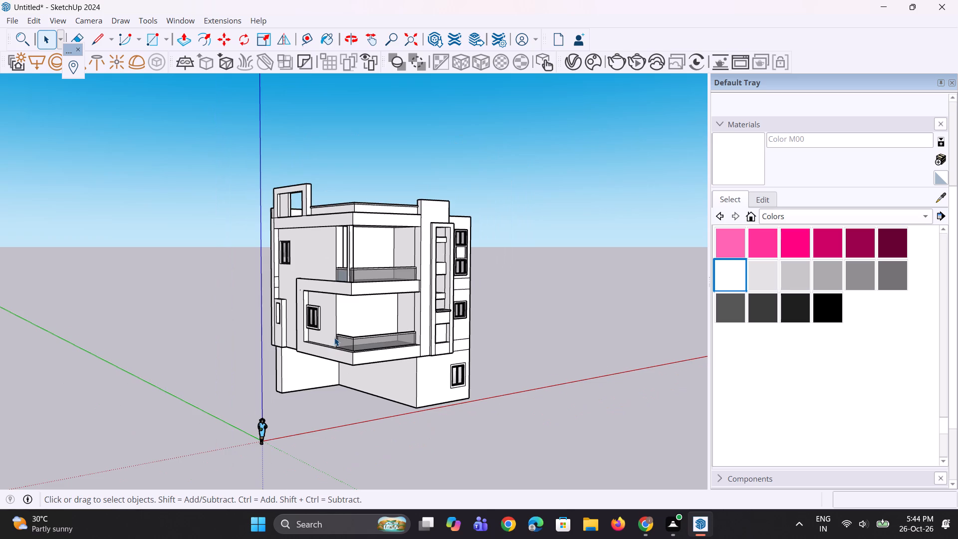
{"action": "scroll", "coordinate": [334, 337], "scroll_direction": "down", "scroll_amount": 3}
{"action": "scroll", "coordinate": [376, 355], "scroll_direction": "down", "scroll_amount": 3}
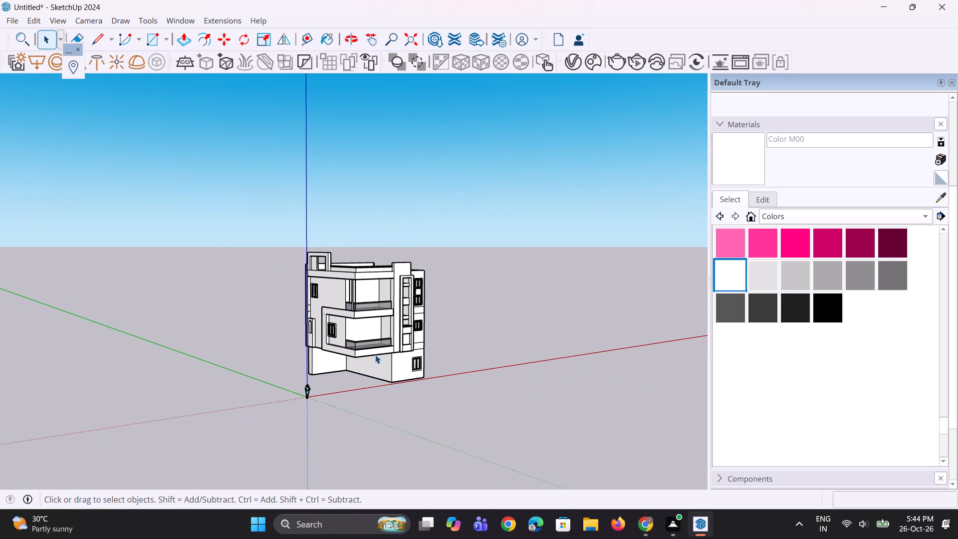
{"action": "scroll", "coordinate": [350, 338], "scroll_direction": "down", "scroll_amount": 3}
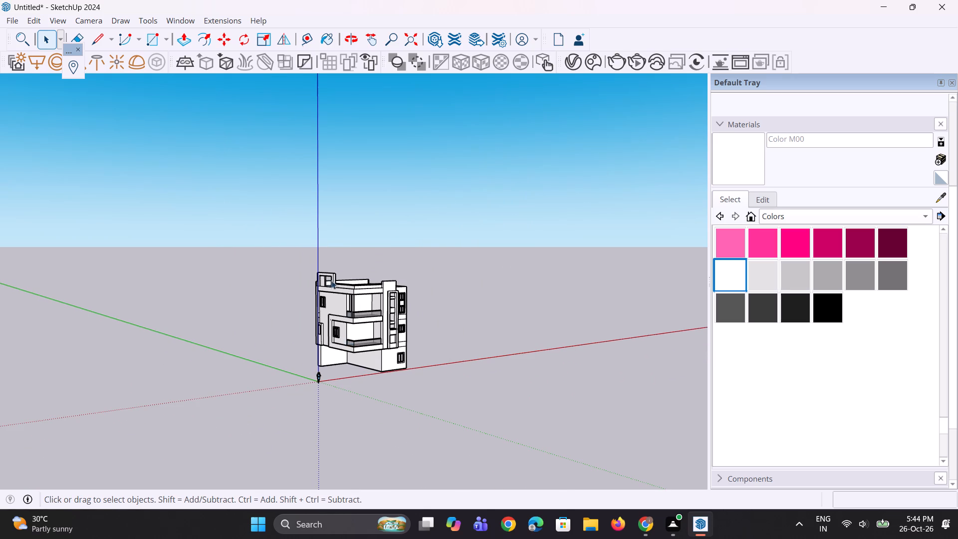
{"action": "scroll", "coordinate": [338, 276], "scroll_direction": "down", "scroll_amount": 3}
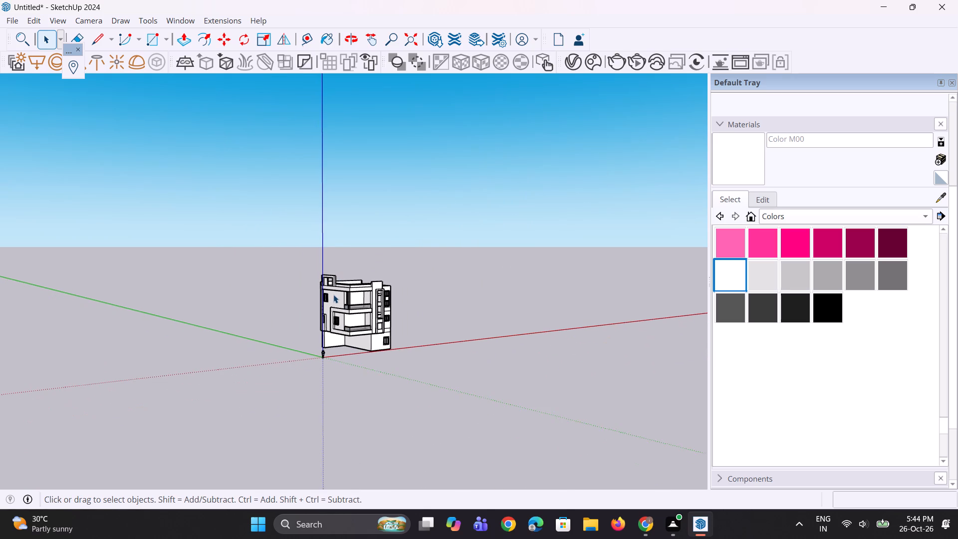
{"action": "scroll", "coordinate": [333, 294], "scroll_direction": "down", "scroll_amount": 1}
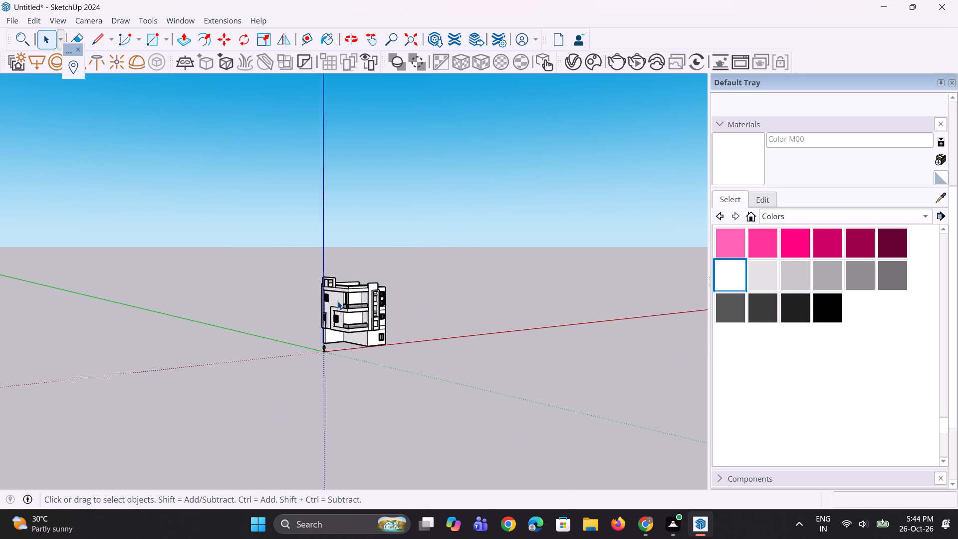
{"action": "scroll", "coordinate": [338, 303], "scroll_direction": "down", "scroll_amount": 1}
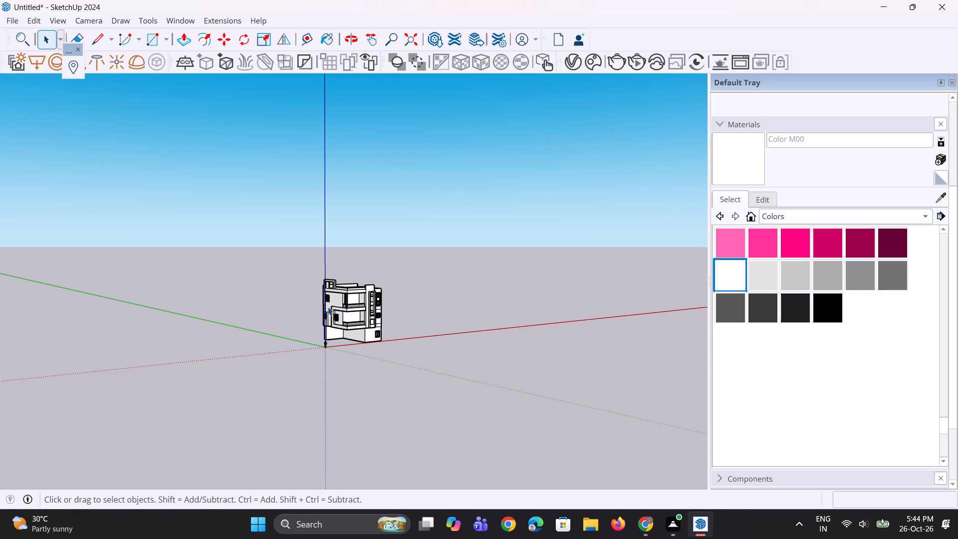
{"action": "scroll", "coordinate": [328, 301], "scroll_direction": "up", "scroll_amount": 8}
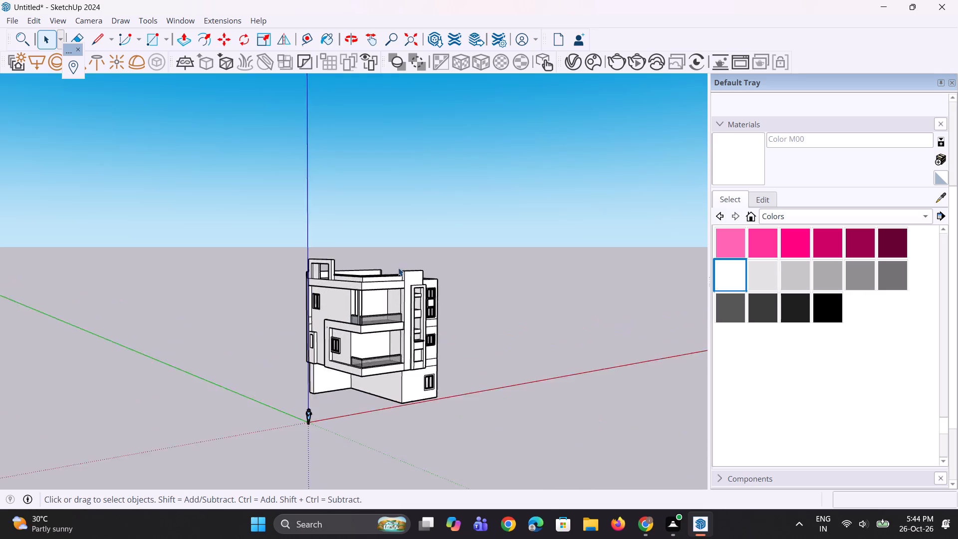
{"action": "scroll", "coordinate": [398, 268], "scroll_direction": "up", "scroll_amount": 10}
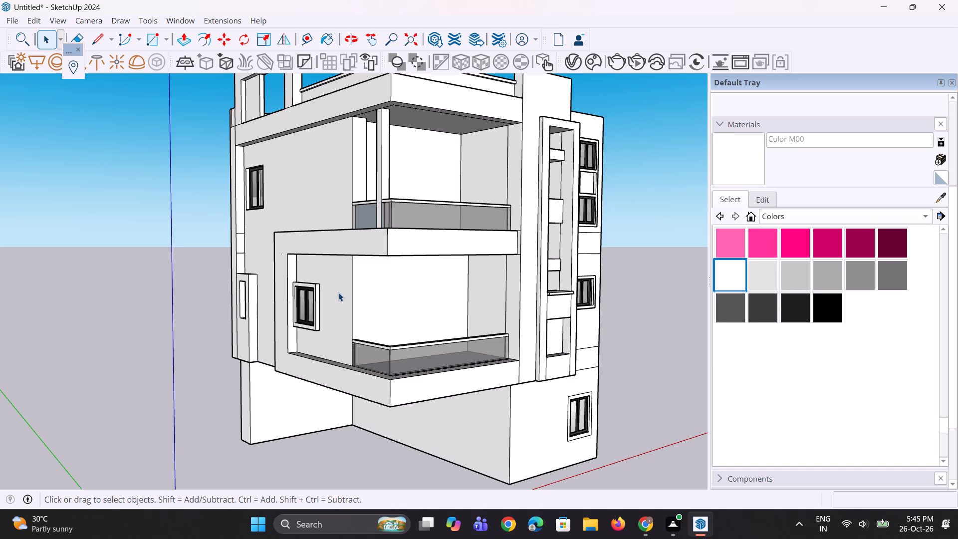
Erase the two short horizontal edges on the narrow corner strip above the projecting box on the side wall.
{"action": "scroll", "coordinate": [374, 149], "scroll_direction": "down", "scroll_amount": 3}
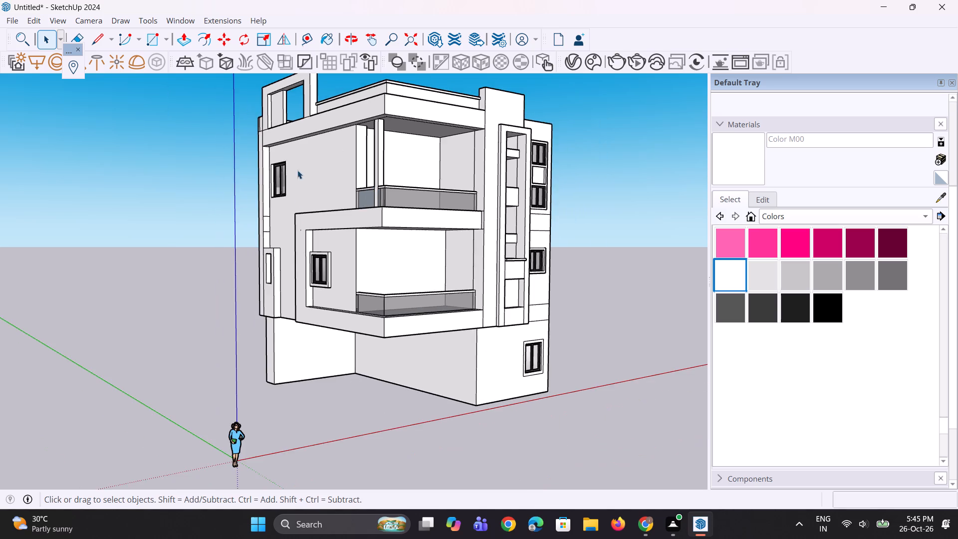
{"action": "middle_click_drag", "start_coordinate": [304, 214], "coordinate": [332, 239]}
{"action": "scroll", "coordinate": [278, 210], "scroll_direction": "up", "scroll_amount": 11}
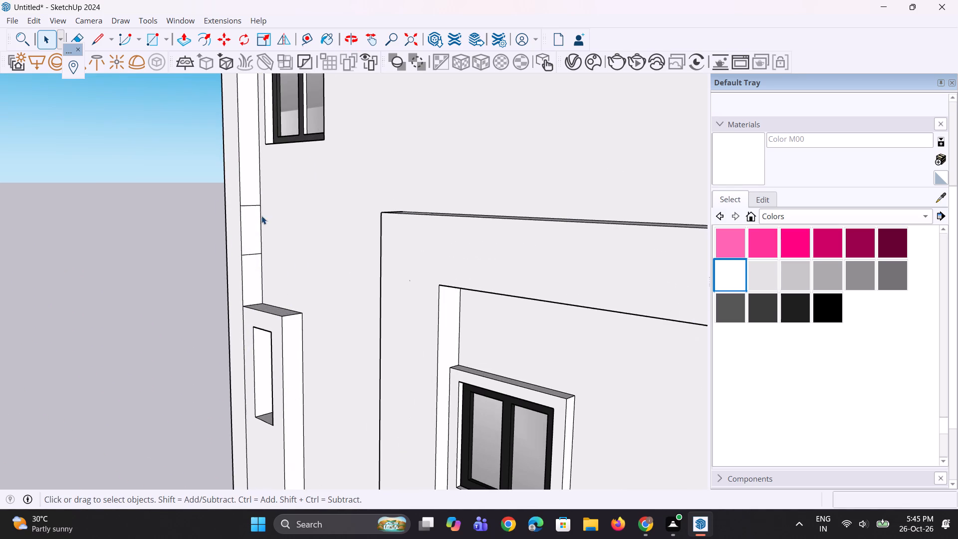
{"action": "key", "text": "e"}
{"action": "left_click", "coordinate": [252, 205]}
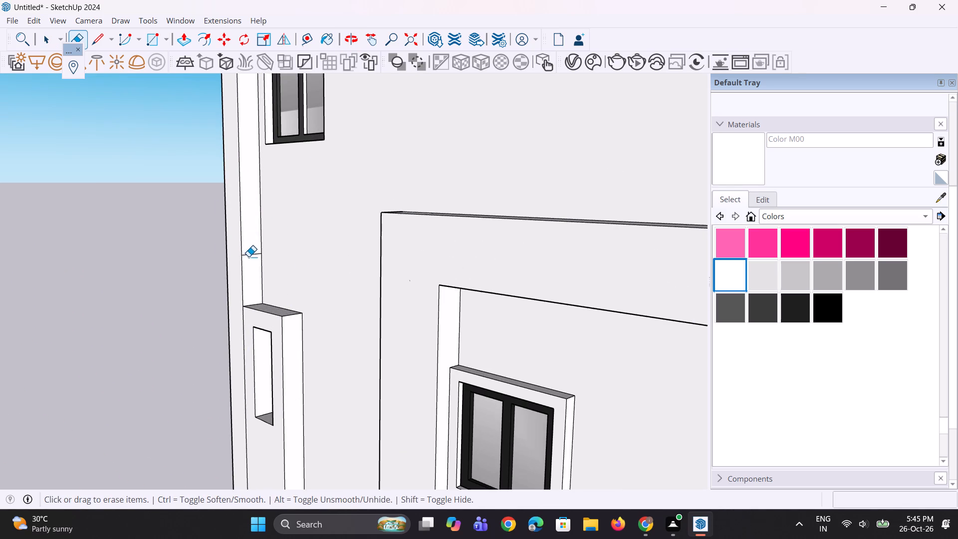
{"action": "left_click", "coordinate": [250, 256]}
Examine the side wall, balconies and underside of the house from high and low angles.
{"action": "scroll", "coordinate": [223, 284], "scroll_direction": "down", "scroll_amount": 11}
{"action": "middle_click_drag", "start_coordinate": [233, 275], "coordinate": [401, 219]}
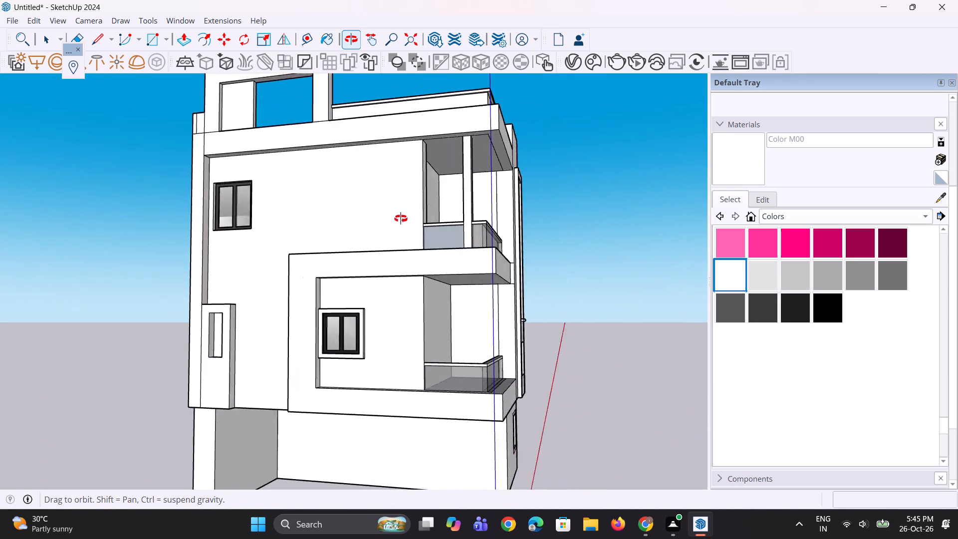
{"action": "middle_click_drag", "start_coordinate": [401, 219], "coordinate": [239, 176]}
{"action": "scroll", "coordinate": [513, 287], "scroll_direction": "down", "scroll_amount": 5}
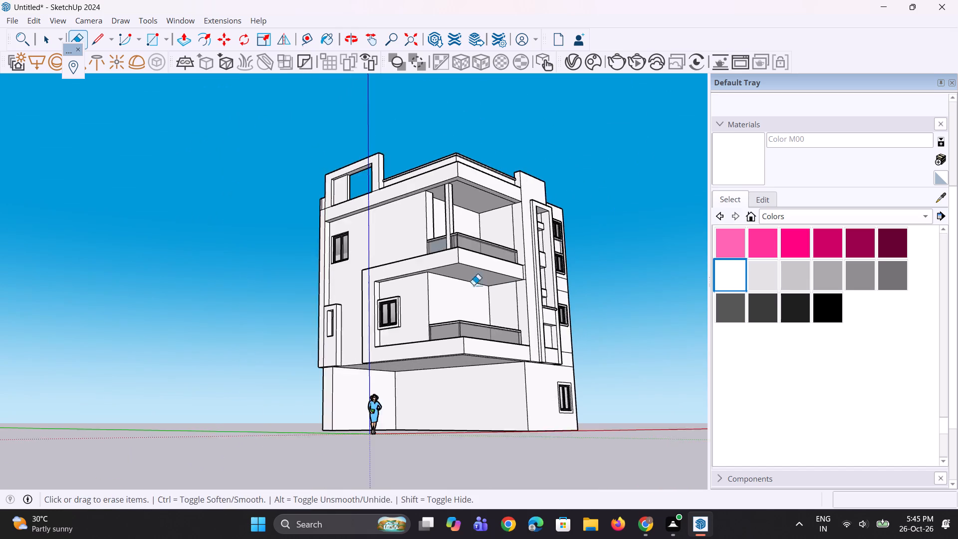
{"action": "scroll", "coordinate": [439, 304], "scroll_direction": "up", "scroll_amount": 1}
{"action": "middle_click_drag", "start_coordinate": [424, 321], "coordinate": [370, 383]}
{"action": "scroll", "coordinate": [445, 377], "scroll_direction": "up", "scroll_amount": 2}
{"action": "scroll", "coordinate": [454, 335], "scroll_direction": "down", "scroll_amount": 5}
{"action": "middle_click_drag", "start_coordinate": [418, 386], "coordinate": [403, 415]}
{"action": "scroll", "coordinate": [406, 389], "scroll_direction": "up", "scroll_amount": 1}
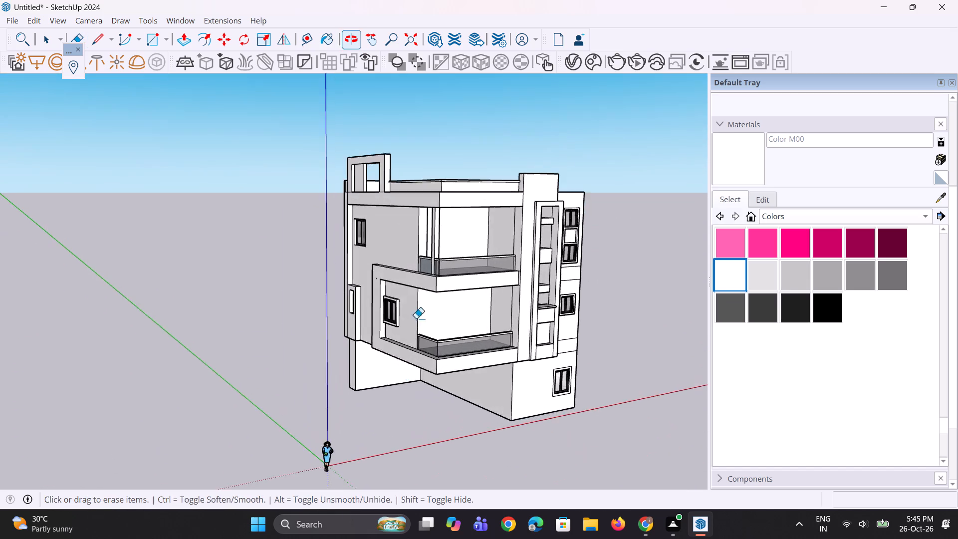
{"action": "scroll", "coordinate": [422, 270], "scroll_direction": "down", "scroll_amount": 6}
{"action": "middle_click_drag", "start_coordinate": [400, 425], "coordinate": [401, 340]}
{"action": "scroll", "coordinate": [401, 340], "scroll_direction": "up", "scroll_amount": 7}
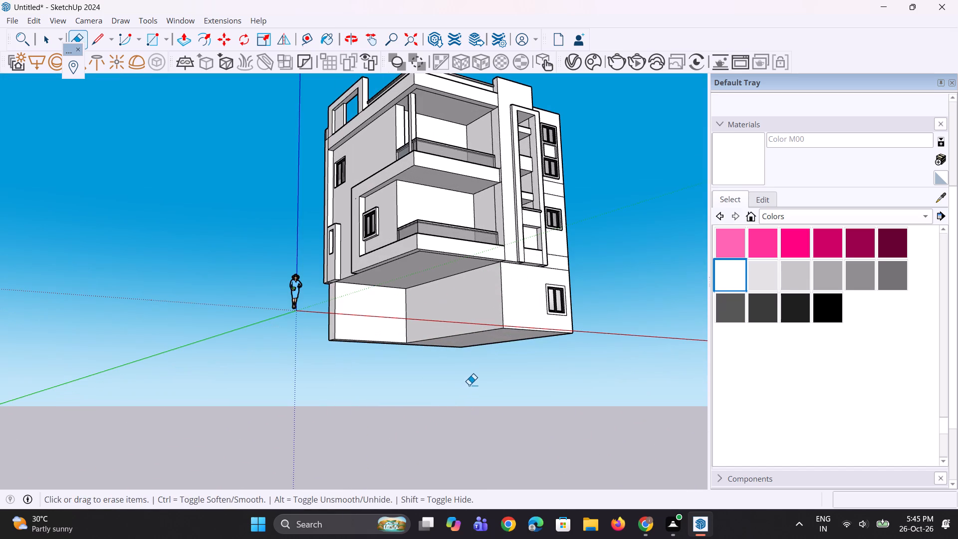
Erase the leftover horizontal edges on the front wall between the ground-floor and first-floor windows.
{"action": "key", "text": "space"}
{"action": "key", "text": "space"}
{"action": "middle_click_drag", "start_coordinate": [459, 340], "coordinate": [373, 359]}
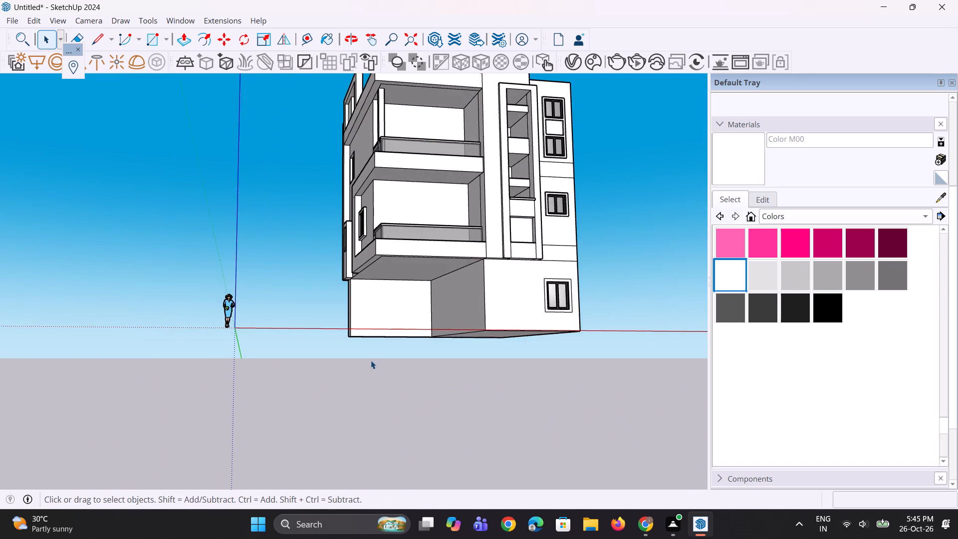
{"action": "scroll", "coordinate": [371, 360], "scroll_direction": "down", "scroll_amount": 3}
{"action": "middle_click_drag", "start_coordinate": [421, 363], "coordinate": [379, 377]}
{"action": "scroll", "coordinate": [561, 336], "scroll_direction": "up", "scroll_amount": 4}
{"action": "key", "text": "e"}
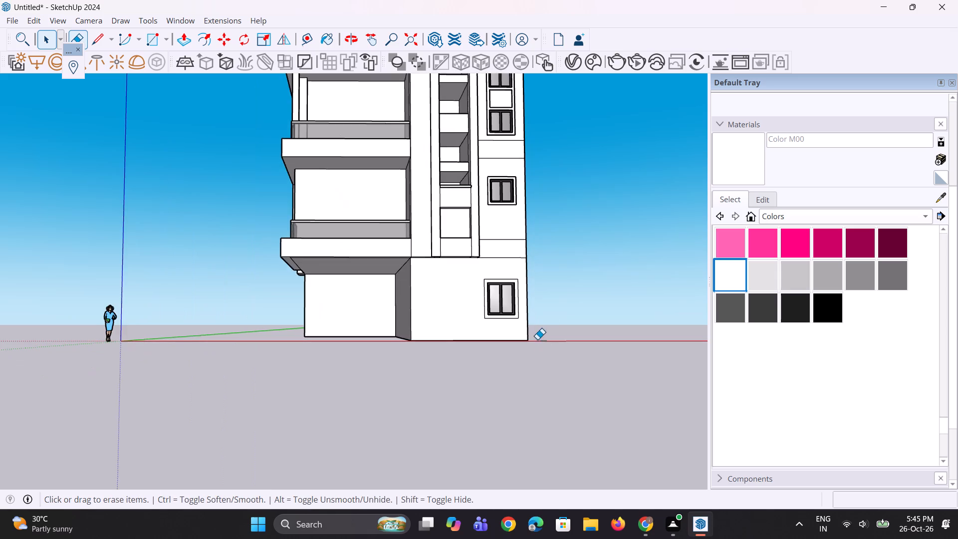
{"action": "scroll", "coordinate": [545, 323], "scroll_direction": "up", "scroll_amount": 2}
{"action": "left_click_drag", "start_coordinate": [509, 221], "coordinate": [508, 243]}
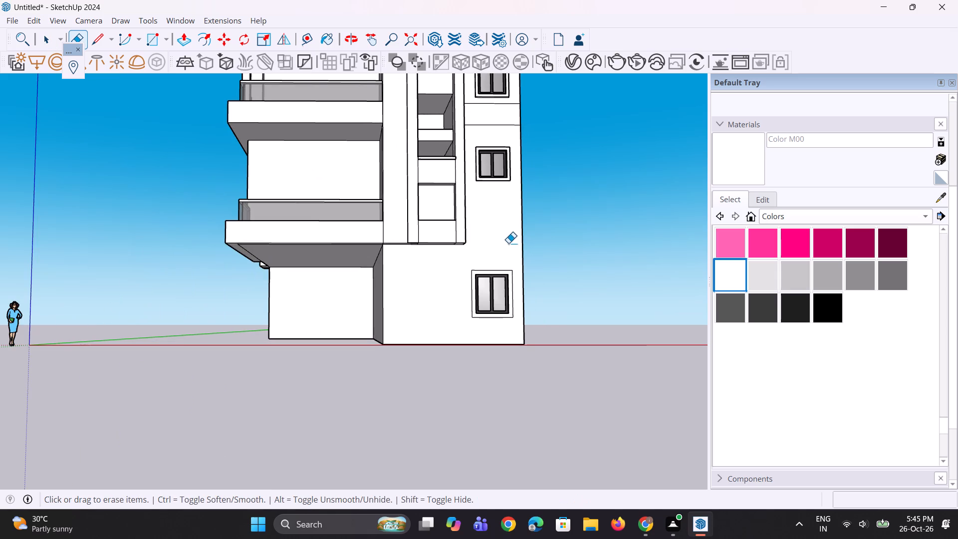
Examine the front of the house from farther away and from different heights.
{"action": "middle_click_drag", "start_coordinate": [447, 275], "coordinate": [460, 350]}
{"action": "scroll", "coordinate": [487, 356], "scroll_direction": "down", "scroll_amount": 5}
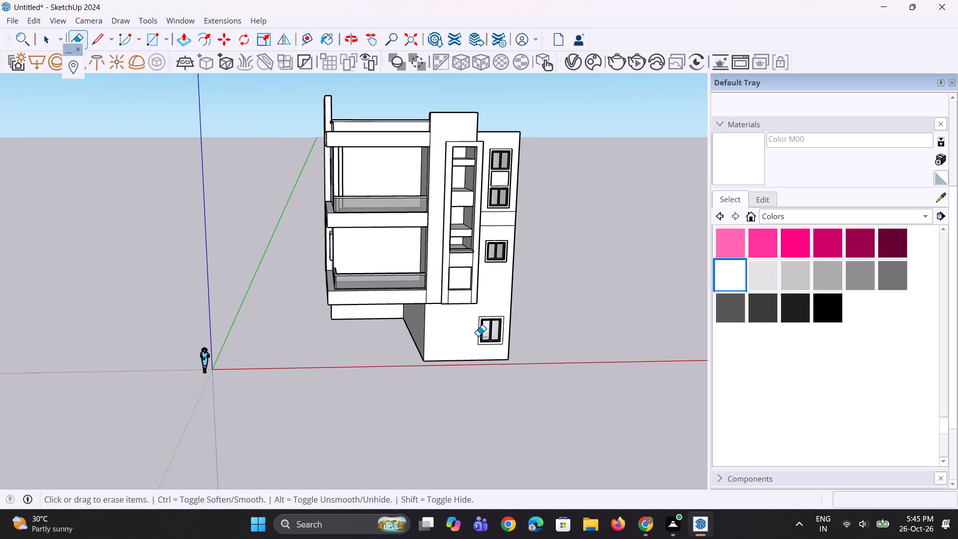
{"action": "scroll", "coordinate": [482, 352], "scroll_direction": "down", "scroll_amount": 10}
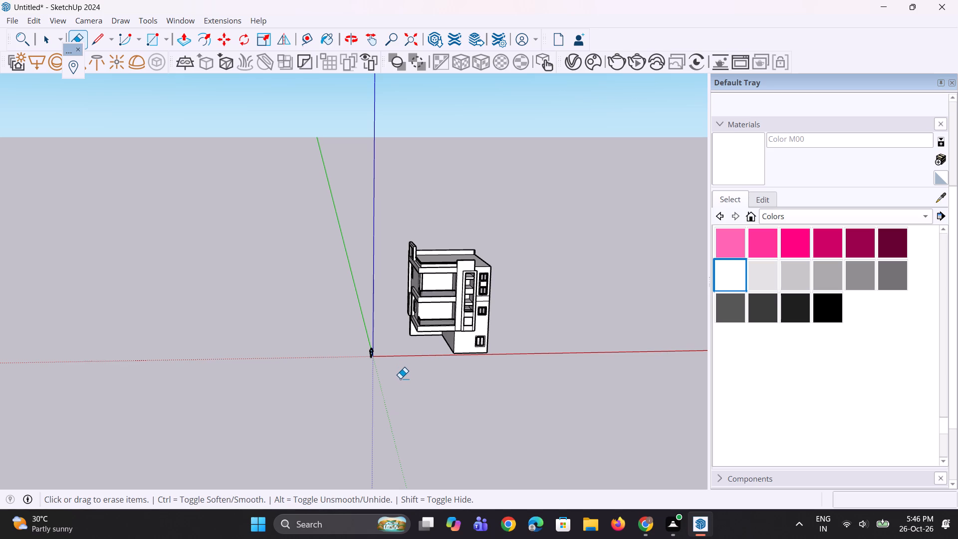
{"action": "scroll", "coordinate": [447, 339], "scroll_direction": "down", "scroll_amount": 4}
{"action": "middle_click_drag", "start_coordinate": [443, 315], "coordinate": [450, 262]}
{"action": "key", "text": "space"}
{"action": "scroll", "coordinate": [467, 304], "scroll_direction": "up", "scroll_amount": 9}
{"action": "key", "text": "space"}
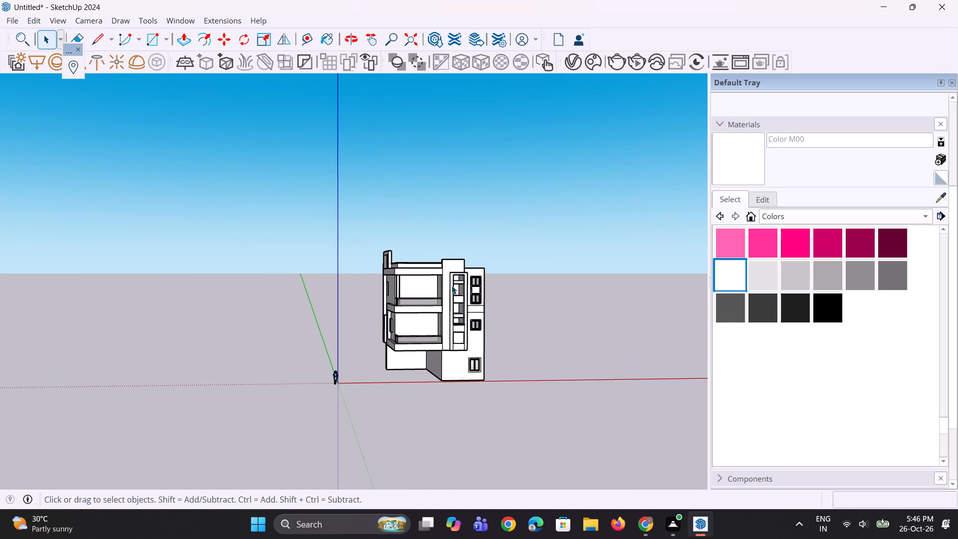
Push/Pull the top face of the front tower wall up about 6 3/8" as a separate cap layer.
{"action": "scroll", "coordinate": [452, 285], "scroll_direction": "up", "scroll_amount": 8}
{"action": "middle_click_drag", "start_coordinate": [449, 262], "coordinate": [424, 269]}
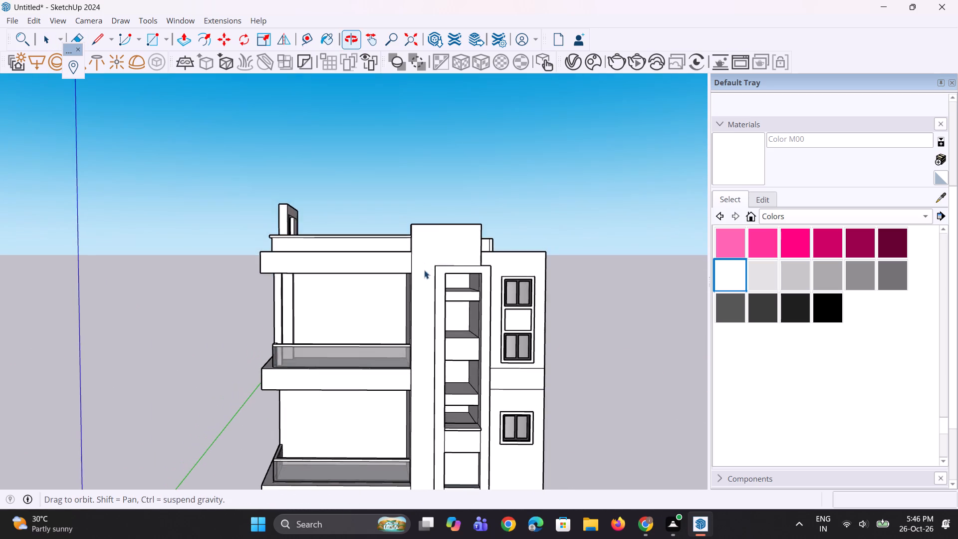
{"action": "scroll", "coordinate": [442, 213], "scroll_direction": "up", "scroll_amount": 6}
{"action": "middle_click_drag", "start_coordinate": [394, 244], "coordinate": [457, 380]}
{"action": "scroll", "coordinate": [464, 376], "scroll_direction": "up", "scroll_amount": 3}
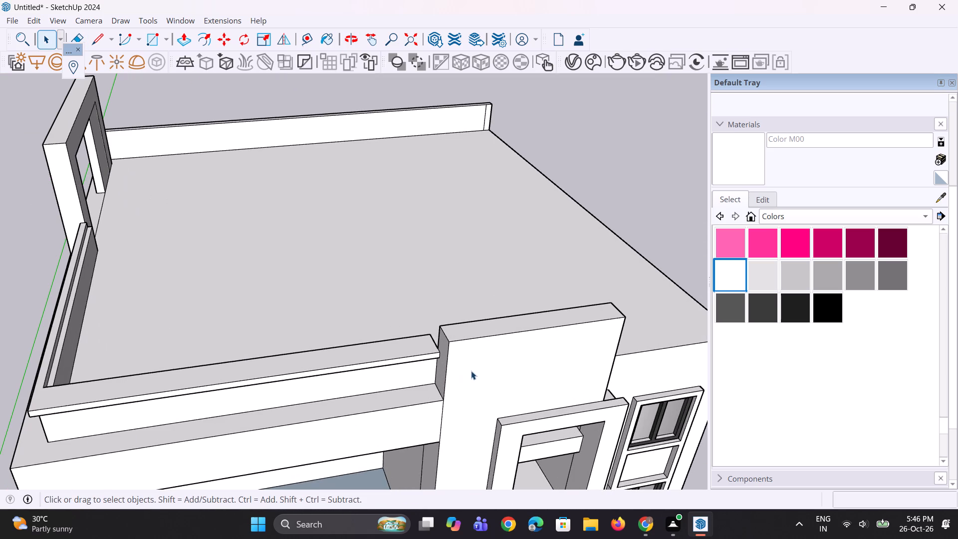
{"action": "key", "text": "p"}
{"action": "left_click", "coordinate": [487, 324]}
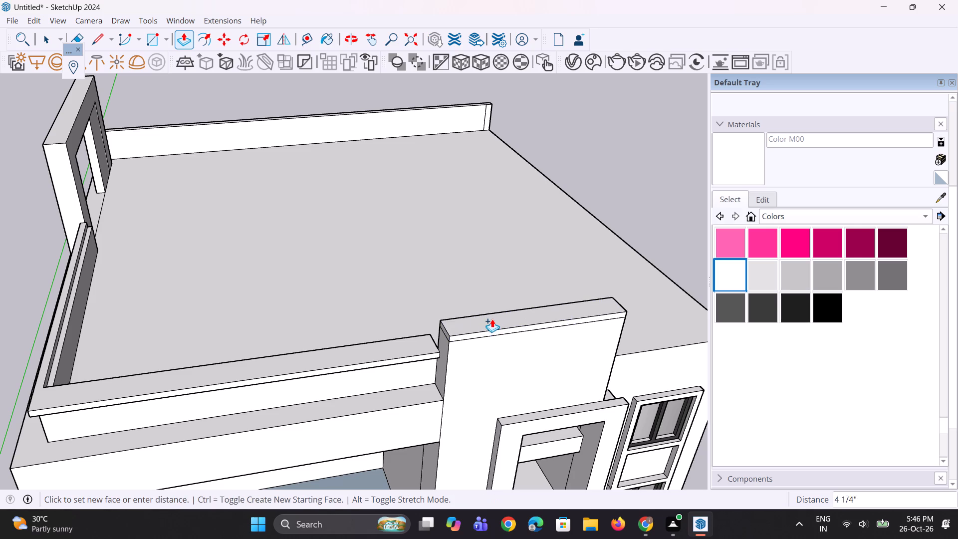
{"action": "left_click", "coordinate": [494, 316]}
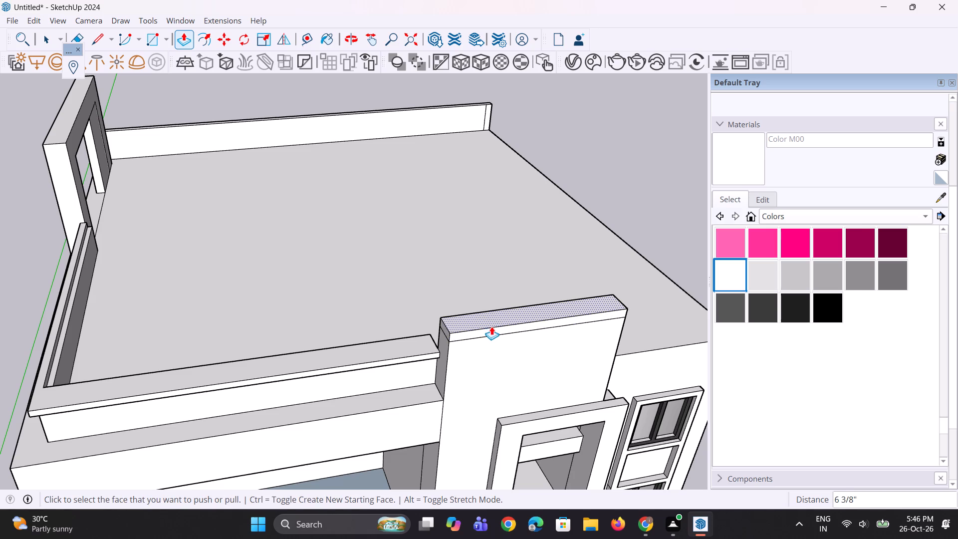
Pull the tower cap's front face out about 6 1/4" and extend its end face on the balcony parapet side.
{"action": "left_click", "coordinate": [486, 332]}
{"action": "left_click", "coordinate": [483, 341]}
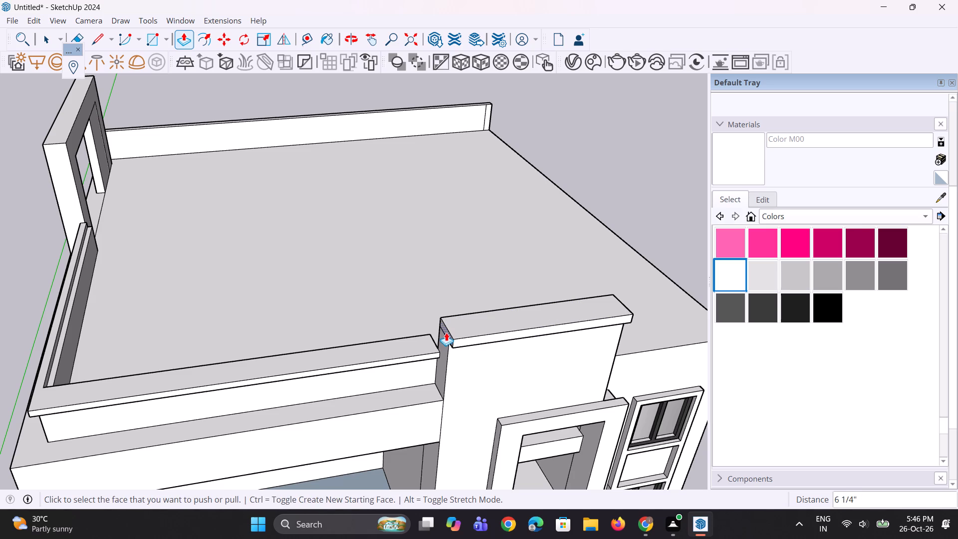
{"action": "triple_click", "coordinate": [447, 331]}
{"action": "middle_click_drag", "start_coordinate": [519, 345], "coordinate": [463, 341]}
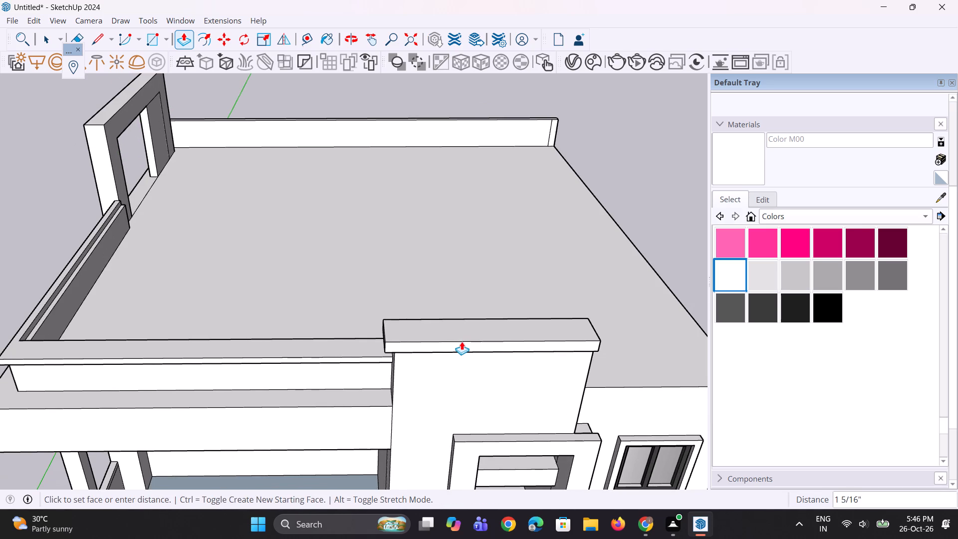
{"action": "key", "text": "Escape"}
Pull the tower cap's end face on the window side out about 4 11/16" past the wall.
{"action": "middle_click_drag", "start_coordinate": [499, 357], "coordinate": [337, 349]}
{"action": "scroll", "coordinate": [482, 388], "scroll_direction": "up", "scroll_amount": 2}
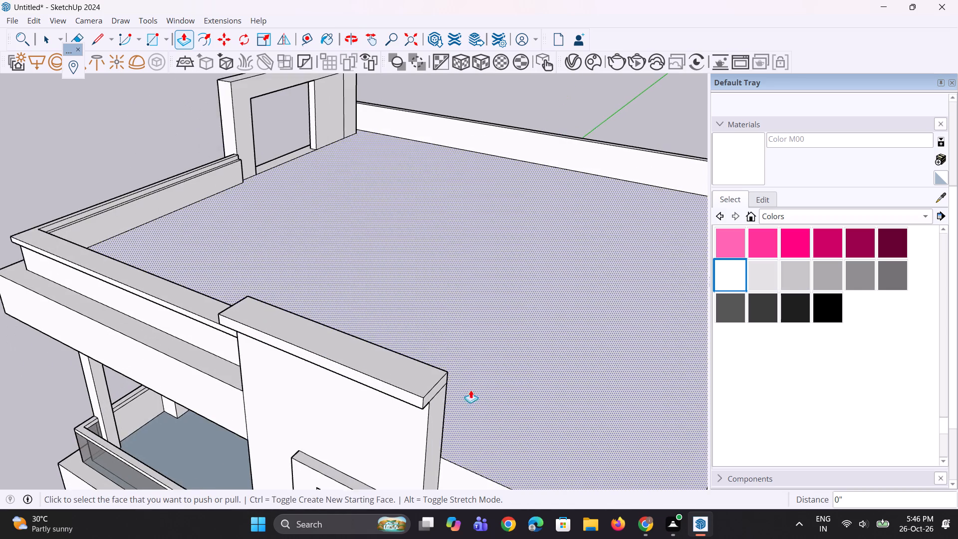
{"action": "double_click", "coordinate": [432, 392]}
{"action": "scroll", "coordinate": [413, 414], "scroll_direction": "up", "scroll_amount": 1}
{"action": "middle_click_drag", "start_coordinate": [414, 415], "coordinate": [529, 382]}
{"action": "scroll", "coordinate": [546, 360], "scroll_direction": "down", "scroll_amount": 5}
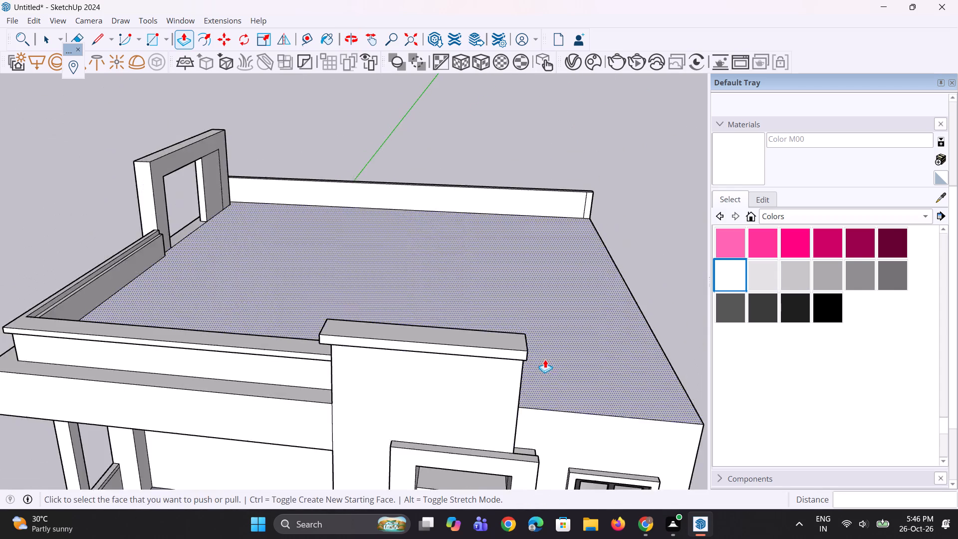
{"action": "middle_click_drag", "start_coordinate": [482, 364], "coordinate": [355, 364]}
{"action": "scroll", "coordinate": [367, 368], "scroll_direction": "up", "scroll_amount": 3}
{"action": "left_click", "coordinate": [400, 377]}
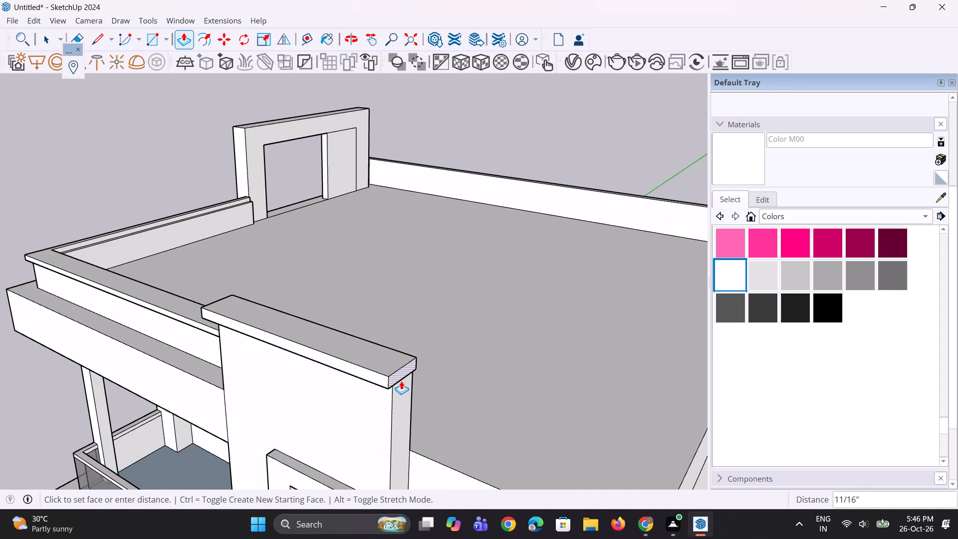
{"action": "left_click", "coordinate": [407, 385]}
{"action": "middle_click_drag", "start_coordinate": [382, 396], "coordinate": [552, 347]}
{"action": "scroll", "coordinate": [546, 350], "scroll_direction": "down", "scroll_amount": 2}
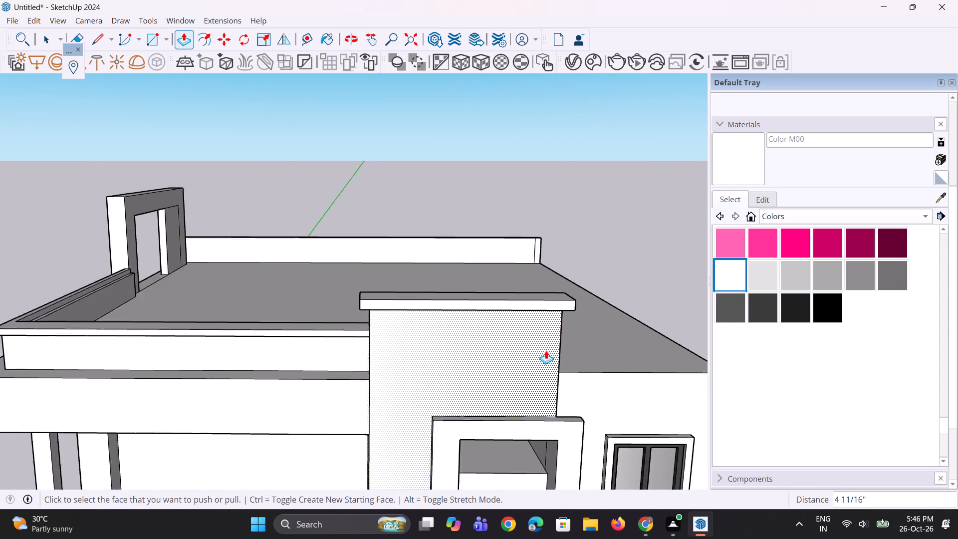
Pull the tower cap's back face out about 3" over the roof side.
{"action": "scroll", "coordinate": [546, 350], "scroll_direction": "down", "scroll_amount": 1}
{"action": "scroll", "coordinate": [535, 331], "scroll_direction": "up", "scroll_amount": 5}
{"action": "middle_click_drag", "start_coordinate": [326, 294], "coordinate": [583, 441]}
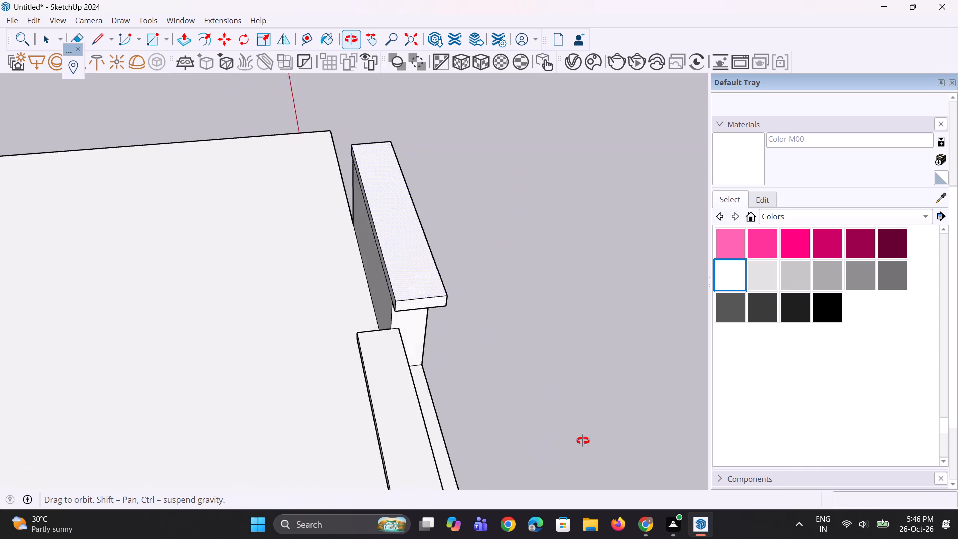
{"action": "middle_click_drag", "start_coordinate": [583, 441], "coordinate": [273, 398]}
{"action": "middle_click_drag", "start_coordinate": [641, 329], "coordinate": [394, 345]}
{"action": "scroll", "coordinate": [644, 279], "scroll_direction": "down", "scroll_amount": 9}
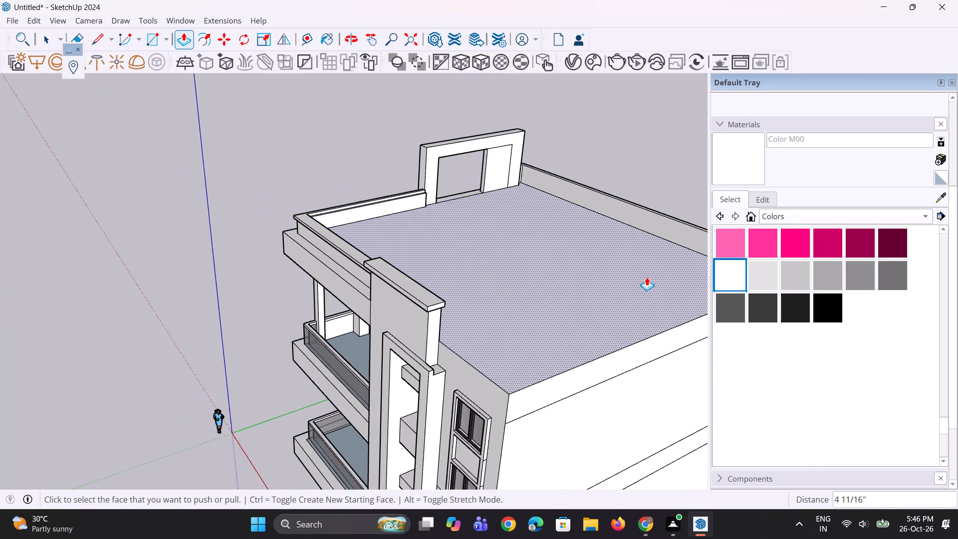
{"action": "middle_click_drag", "start_coordinate": [570, 308], "coordinate": [427, 314]}
{"action": "scroll", "coordinate": [343, 295], "scroll_direction": "up", "scroll_amount": 3}
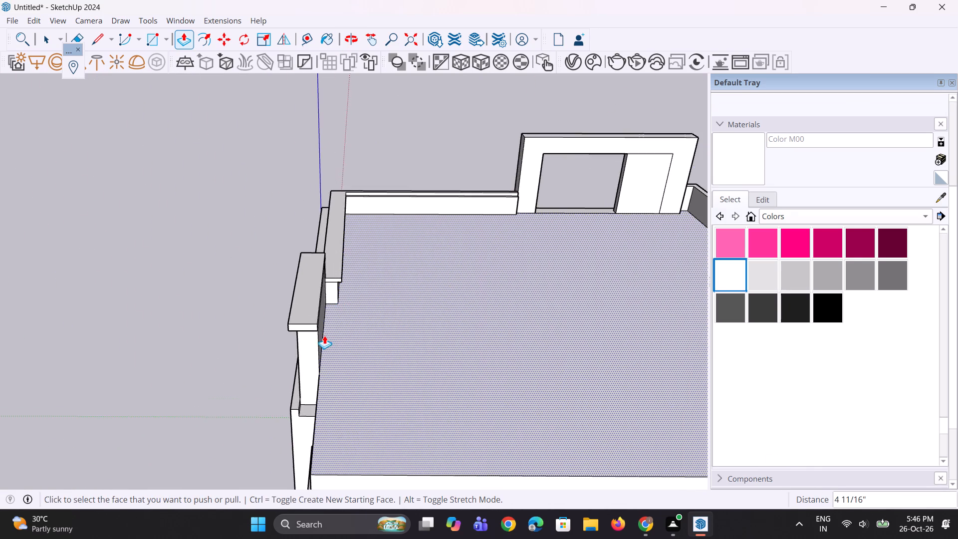
{"action": "scroll", "coordinate": [324, 335], "scroll_direction": "up", "scroll_amount": 10}
{"action": "left_click", "coordinate": [312, 312]}
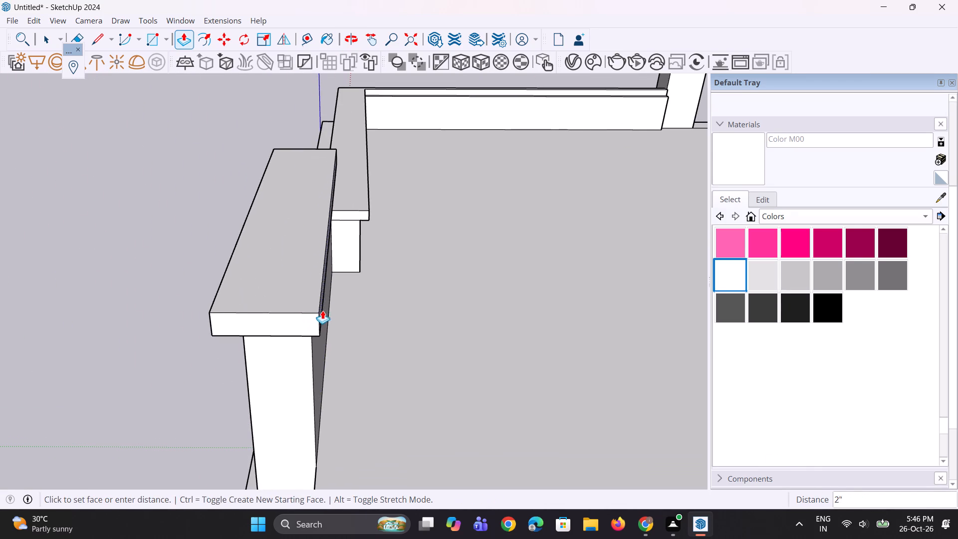
{"action": "left_click", "coordinate": [324, 310]}
{"action": "scroll", "coordinate": [356, 324], "scroll_direction": "down", "scroll_amount": 5}
Examine the capped front tower and roofline close up and from farther away.
{"action": "middle_click_drag", "start_coordinate": [413, 330], "coordinate": [571, 289]}
{"action": "scroll", "coordinate": [480, 323], "scroll_direction": "up", "scroll_amount": 1}
{"action": "scroll", "coordinate": [498, 284], "scroll_direction": "down", "scroll_amount": 4}
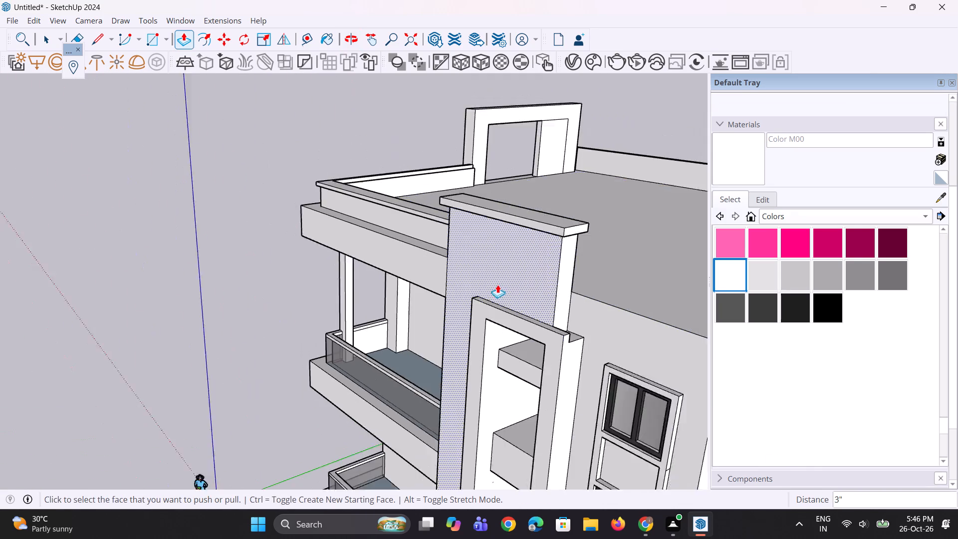
{"action": "scroll", "coordinate": [497, 284], "scroll_direction": "down", "scroll_amount": 2}
{"action": "middle_click_drag", "start_coordinate": [499, 288], "coordinate": [542, 288]}
{"action": "scroll", "coordinate": [542, 288], "scroll_direction": "up", "scroll_amount": 1}
{"action": "scroll", "coordinate": [499, 333], "scroll_direction": "down", "scroll_amount": 6}
{"action": "middle_click_drag", "start_coordinate": [491, 337], "coordinate": [556, 323]}
{"action": "scroll", "coordinate": [556, 323], "scroll_direction": "up", "scroll_amount": 5}
{"action": "key", "text": "space"}
{"action": "key", "text": "space"}
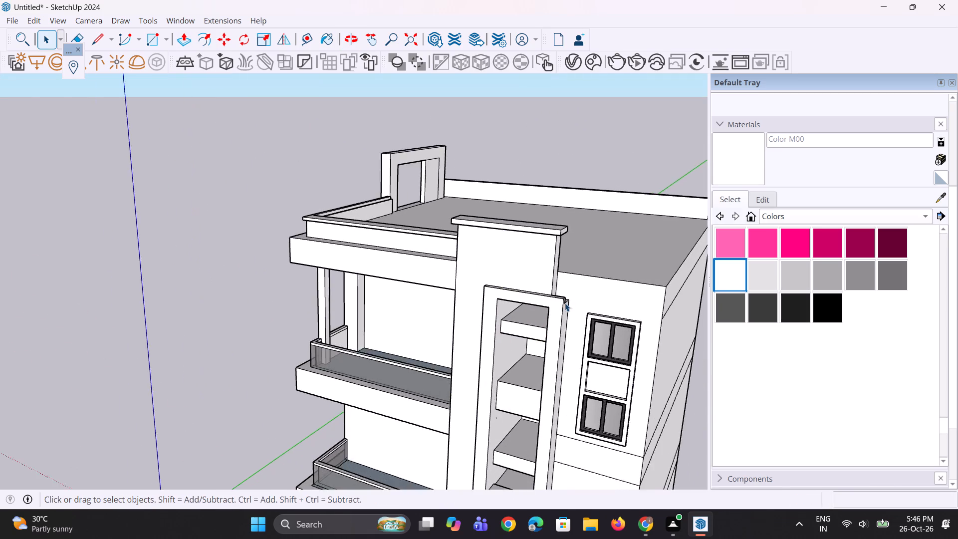
{"action": "scroll", "coordinate": [565, 303], "scroll_direction": "up", "scroll_amount": 2}
{"action": "middle_click_drag", "start_coordinate": [493, 307], "coordinate": [482, 313]}
{"action": "scroll", "coordinate": [450, 322], "scroll_direction": "down", "scroll_amount": 10}
{"action": "left_click", "coordinate": [579, 185]}
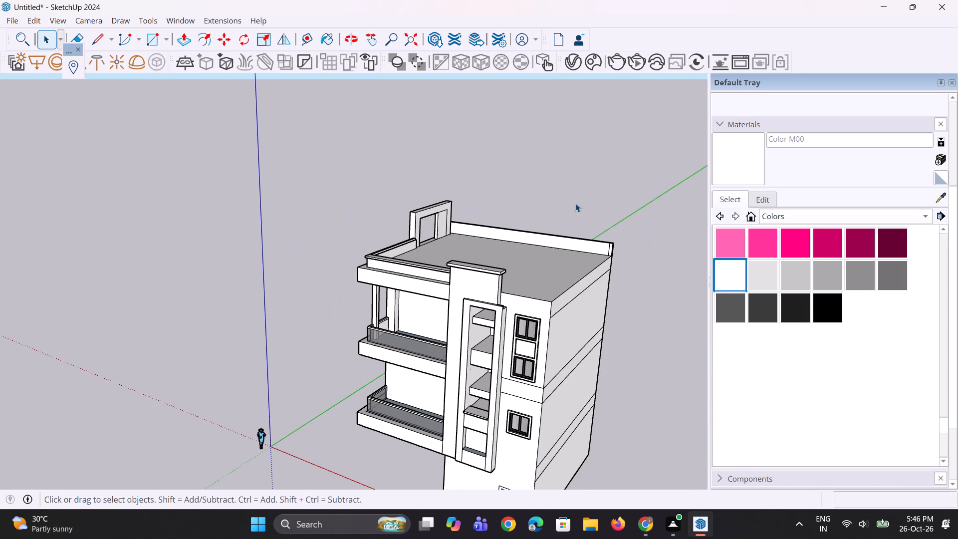
Erase the stray vertical edge near the end of the rear roof parapet.
{"action": "middle_click_drag", "start_coordinate": [551, 318], "coordinate": [610, 292]}
{"action": "scroll", "coordinate": [590, 247], "scroll_direction": "up", "scroll_amount": 13}
{"action": "key", "text": "e"}
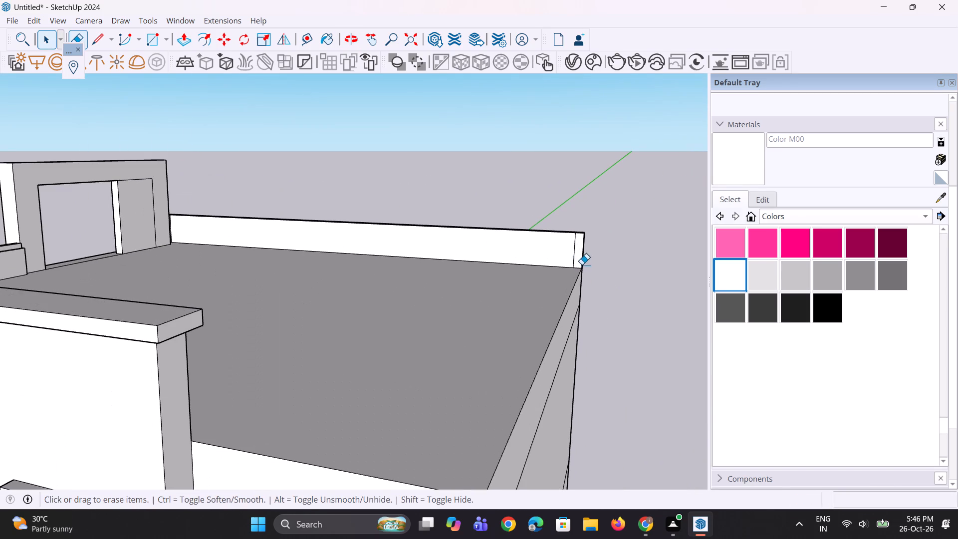
{"action": "left_click", "coordinate": [575, 255]}
Erase the upper of the two horizontal edges on the front wall between the first-floor window and the windows above.
{"action": "scroll", "coordinate": [551, 269], "scroll_direction": "down", "scroll_amount": 6}
{"action": "middle_click_drag", "start_coordinate": [563, 281], "coordinate": [608, 230]}
{"action": "scroll", "coordinate": [598, 242], "scroll_direction": "up", "scroll_amount": 1}
{"action": "scroll", "coordinate": [580, 226], "scroll_direction": "down", "scroll_amount": 3}
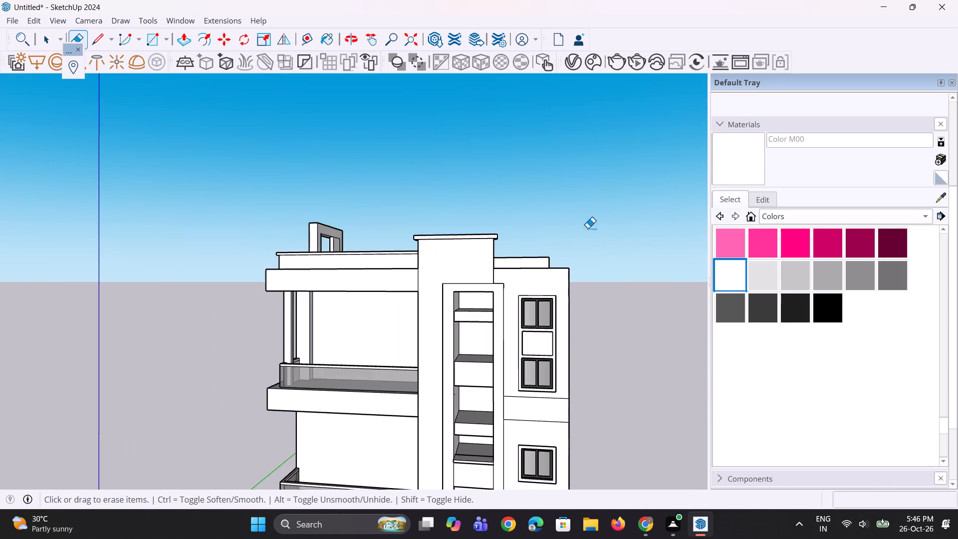
{"action": "scroll", "coordinate": [588, 228], "scroll_direction": "down", "scroll_amount": 7}
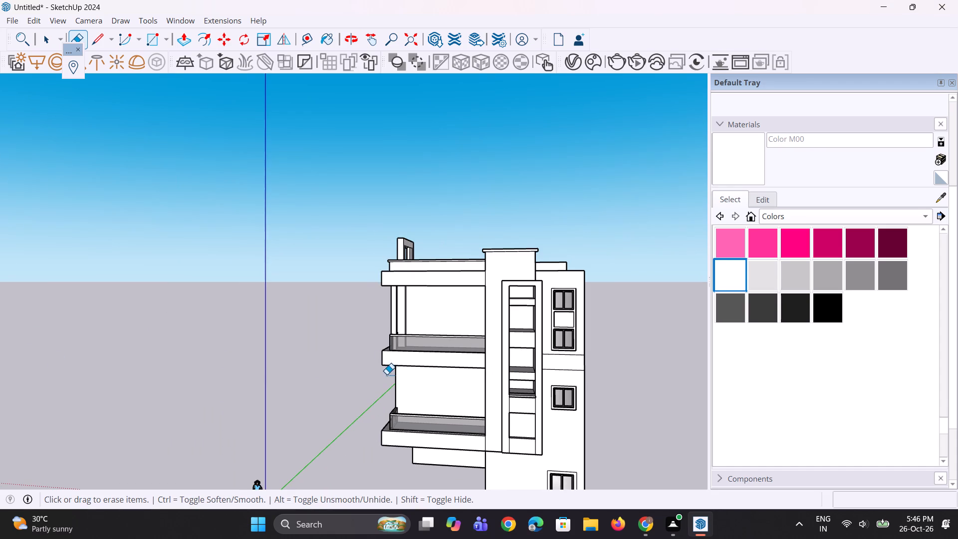
{"action": "scroll", "coordinate": [461, 356], "scroll_direction": "up", "scroll_amount": 2}
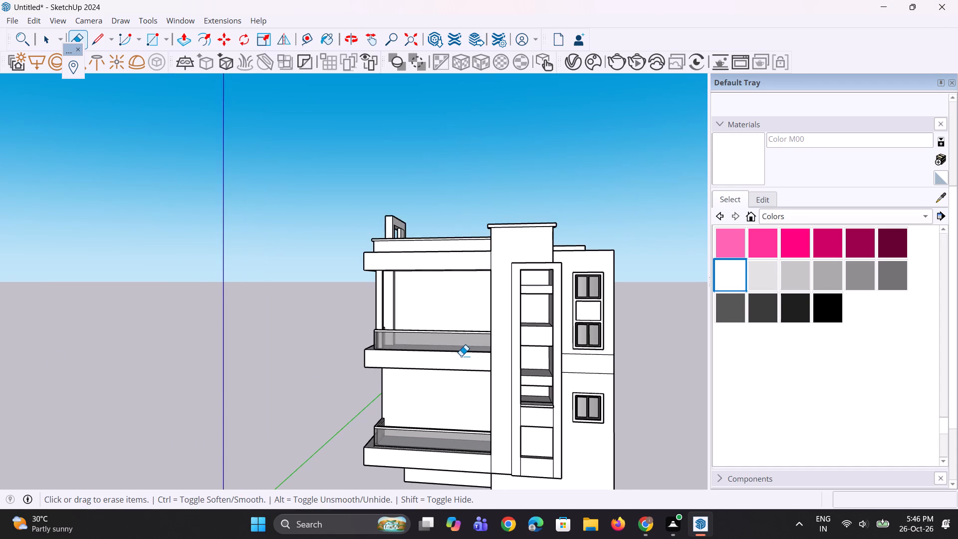
{"action": "scroll", "coordinate": [461, 356], "scroll_direction": "up", "scroll_amount": 2}
{"action": "scroll", "coordinate": [442, 344], "scroll_direction": "down", "scroll_amount": 4}
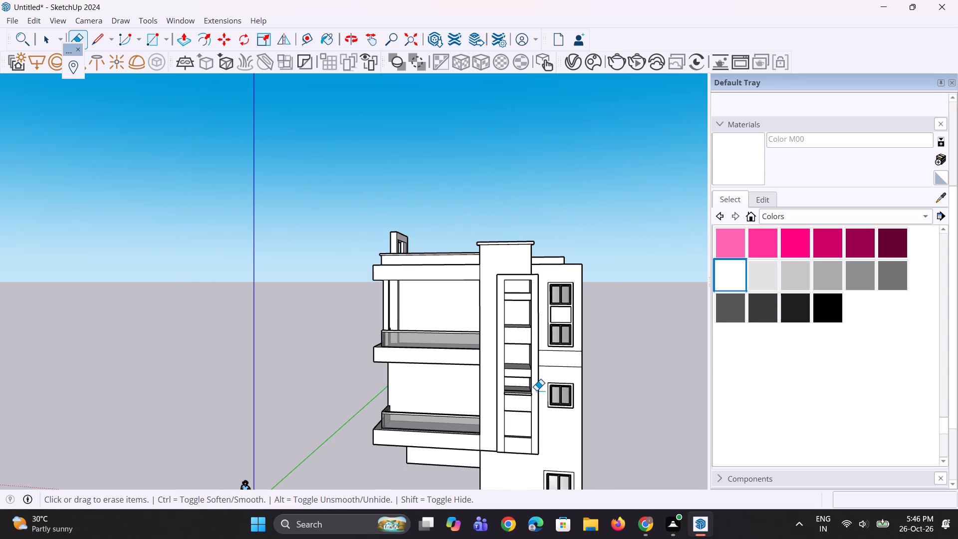
{"action": "scroll", "coordinate": [536, 390], "scroll_direction": "up", "scroll_amount": 4}
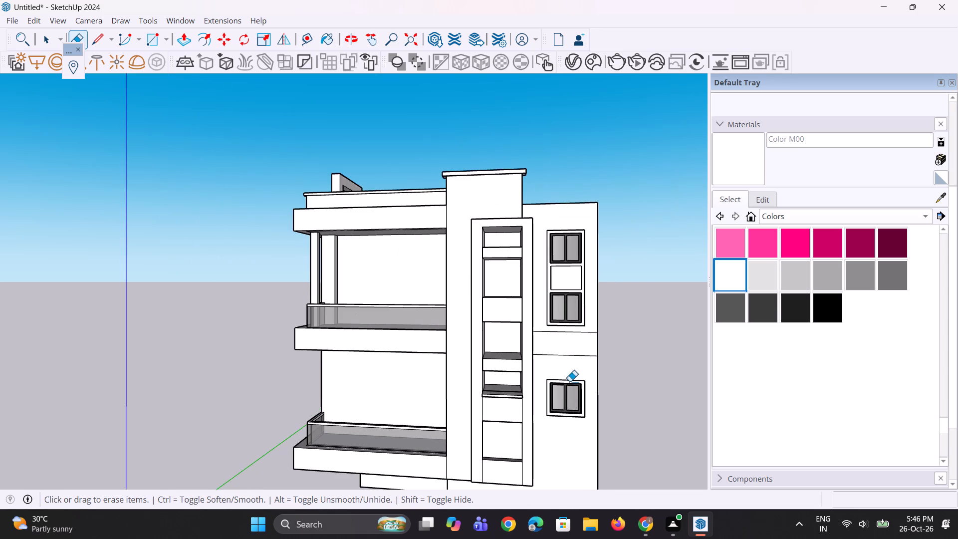
{"action": "scroll", "coordinate": [570, 381], "scroll_direction": "up", "scroll_amount": 1}
{"action": "scroll", "coordinate": [588, 324], "scroll_direction": "up", "scroll_amount": 2}
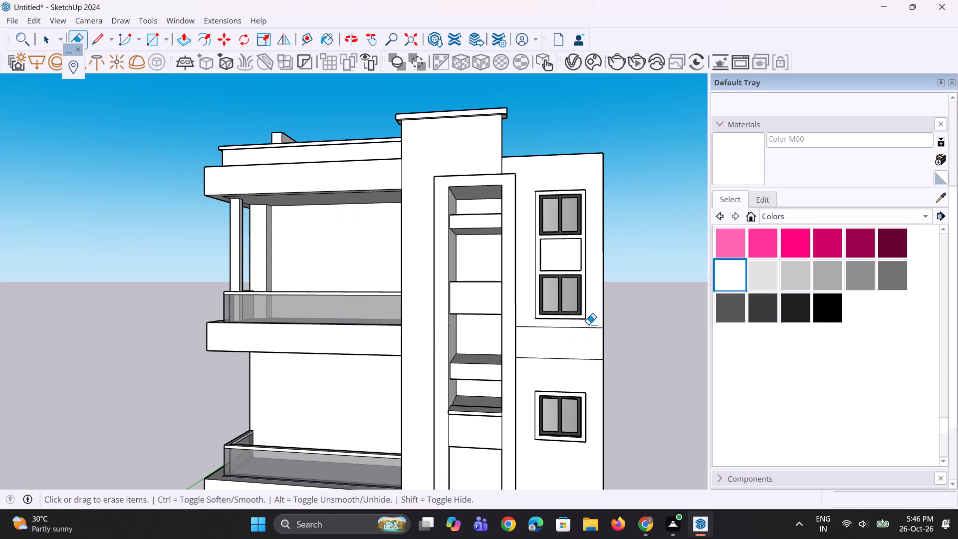
{"action": "left_click_drag", "start_coordinate": [588, 324], "coordinate": [592, 330]}
Copy the remaining horizontal edge on the front wall 1" downward to outline a thin groove strip.
{"action": "key", "text": "space"}
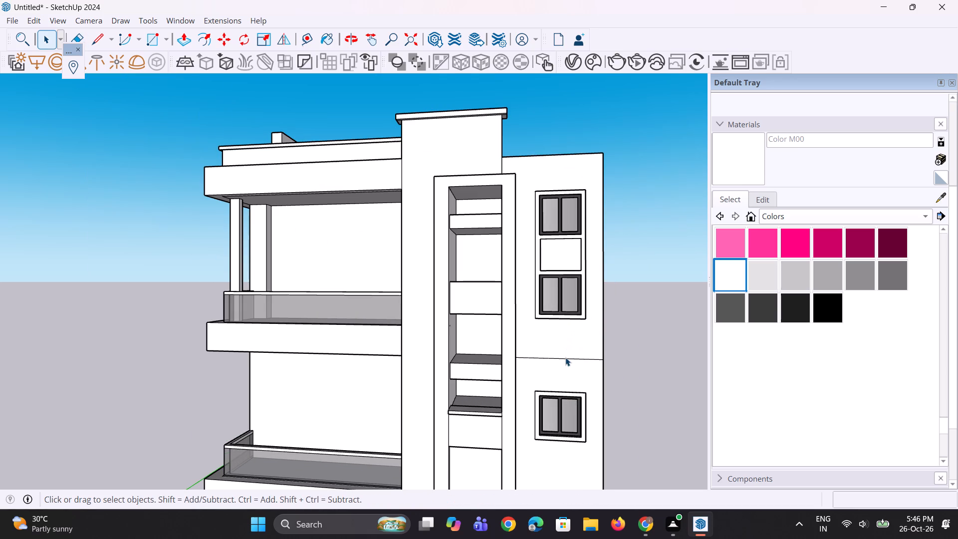
{"action": "left_click", "coordinate": [565, 357]}
{"action": "left_click", "coordinate": [567, 358]}
{"action": "scroll", "coordinate": [554, 361], "scroll_direction": "up", "scroll_amount": 2}
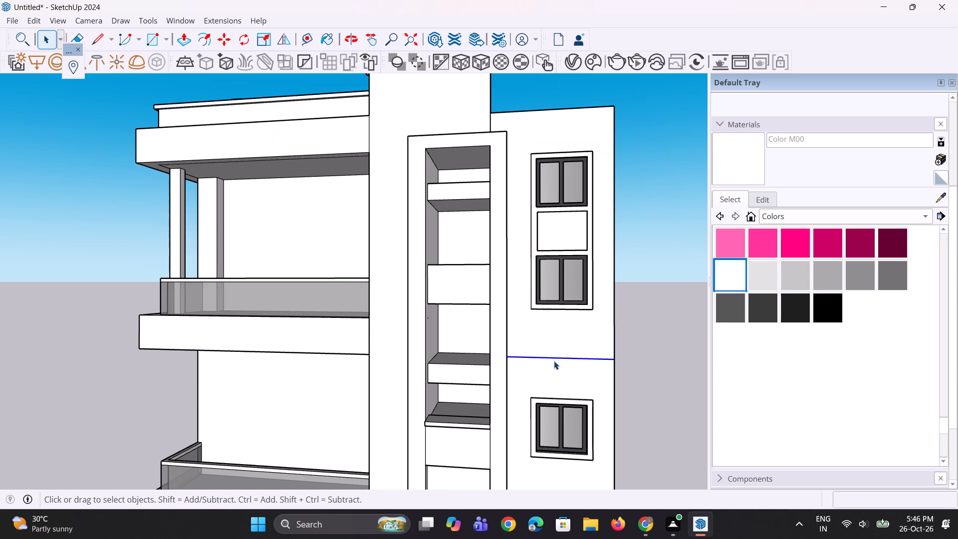
{"action": "key", "text": "m"}
{"action": "scroll", "coordinate": [623, 384], "scroll_direction": "up", "scroll_amount": 4}
{"action": "left_click", "coordinate": [606, 349]}
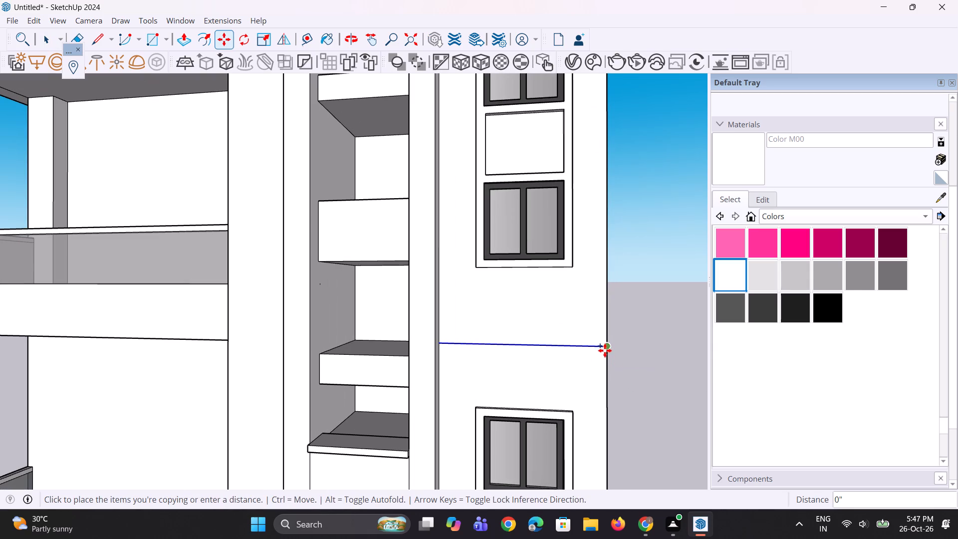
{"action": "scroll", "coordinate": [605, 355], "scroll_direction": "up", "scroll_amount": 5}
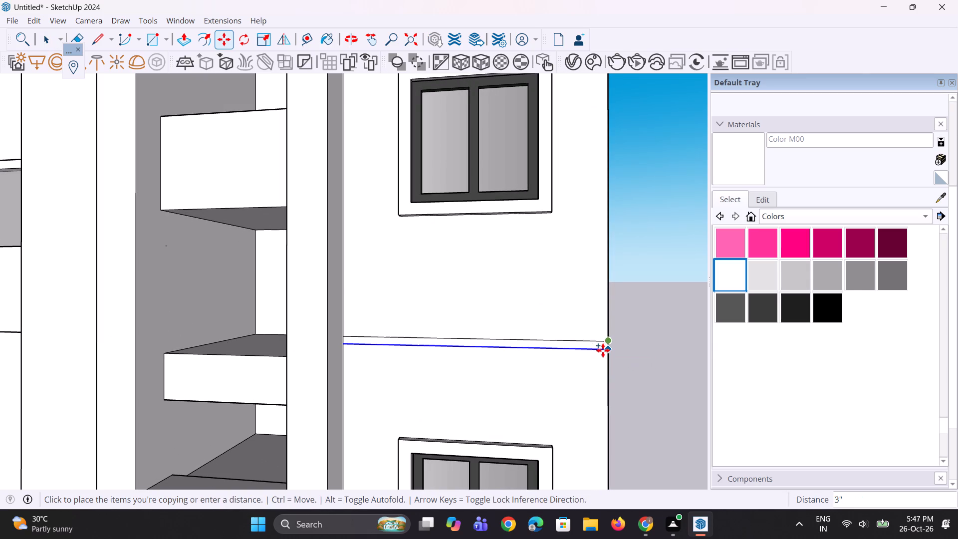
{"action": "type", "text": "1\""}
{"action": "key", "text": "Return"}
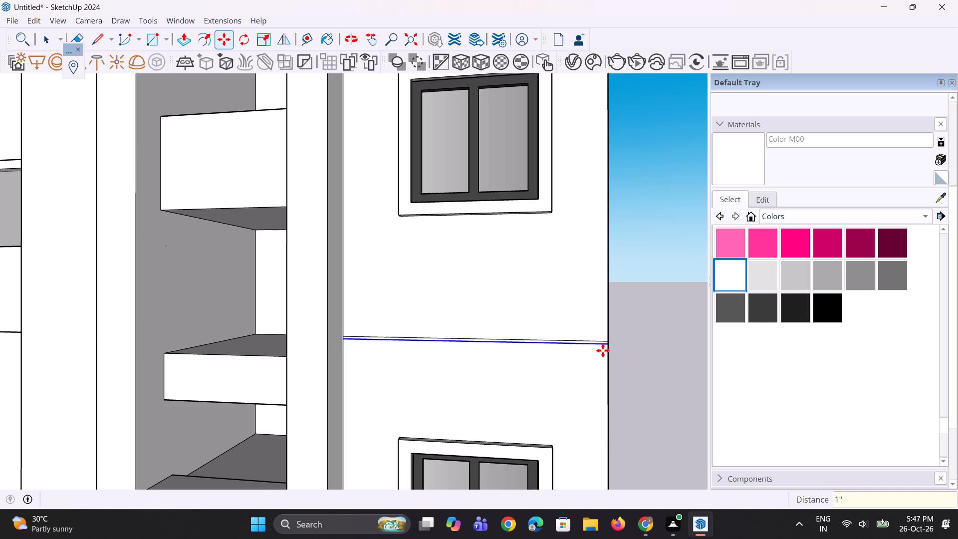
Copy the 1" groove strip with its edges about 1' 10" down the front wall and repeat the copy 10 times.
{"action": "scroll", "coordinate": [538, 357], "scroll_direction": "down", "scroll_amount": 4}
{"action": "key", "text": "space"}
{"action": "scroll", "coordinate": [543, 352], "scroll_direction": "up", "scroll_amount": 10}
{"action": "key", "text": "space"}
{"action": "key", "text": "space"}
{"action": "key", "text": "space"}
{"action": "key", "text": "space"}
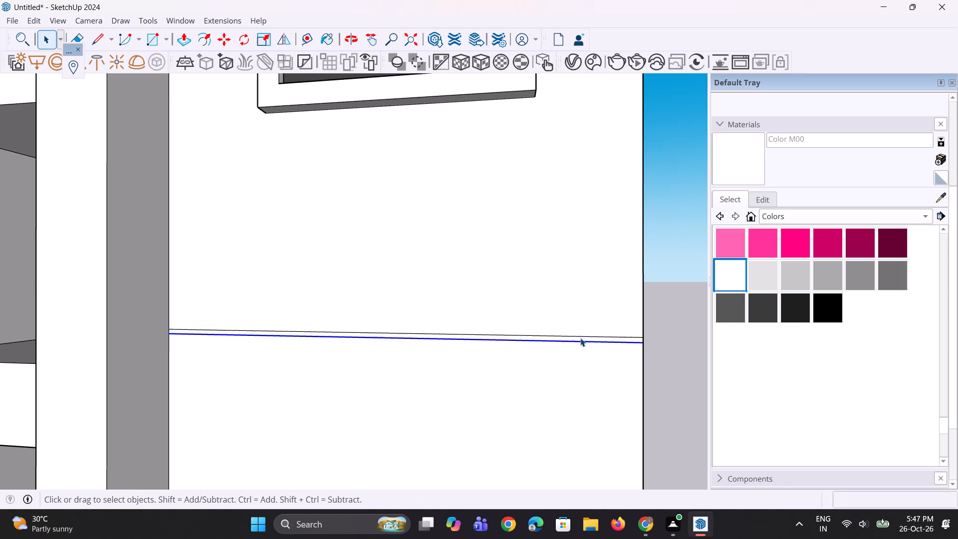
{"action": "left_click", "coordinate": [580, 338]}
{"action": "left_click", "coordinate": [584, 340]}
{"action": "scroll", "coordinate": [586, 340], "scroll_direction": "up", "scroll_amount": 1}
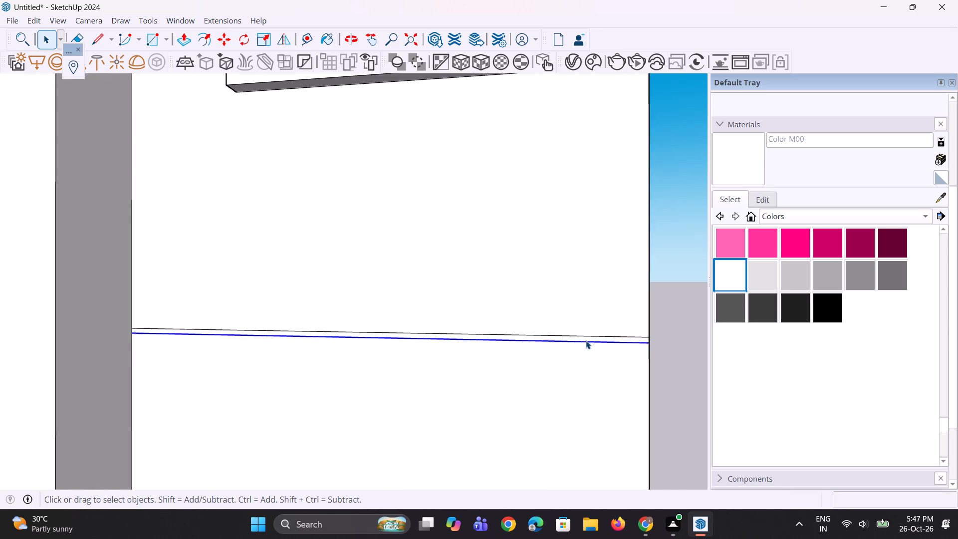
{"action": "scroll", "coordinate": [586, 340], "scroll_direction": "up", "scroll_amount": 4}
{"action": "left_click", "coordinate": [590, 339]}
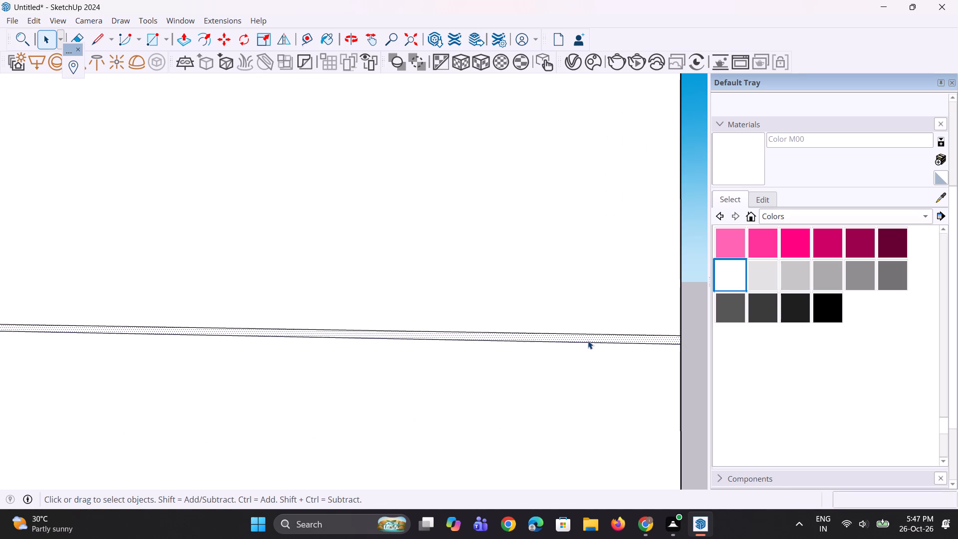
{"action": "scroll", "coordinate": [541, 352], "scroll_direction": "down", "scroll_amount": 4}
{"action": "key", "text": "m"}
{"action": "left_click", "coordinate": [633, 347]}
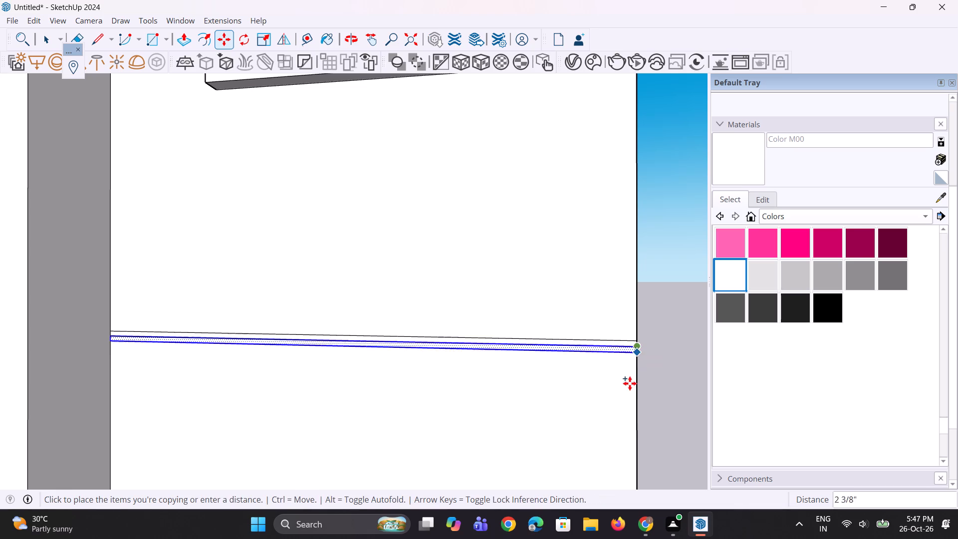
{"action": "scroll", "coordinate": [630, 383], "scroll_direction": "down", "scroll_amount": 9}
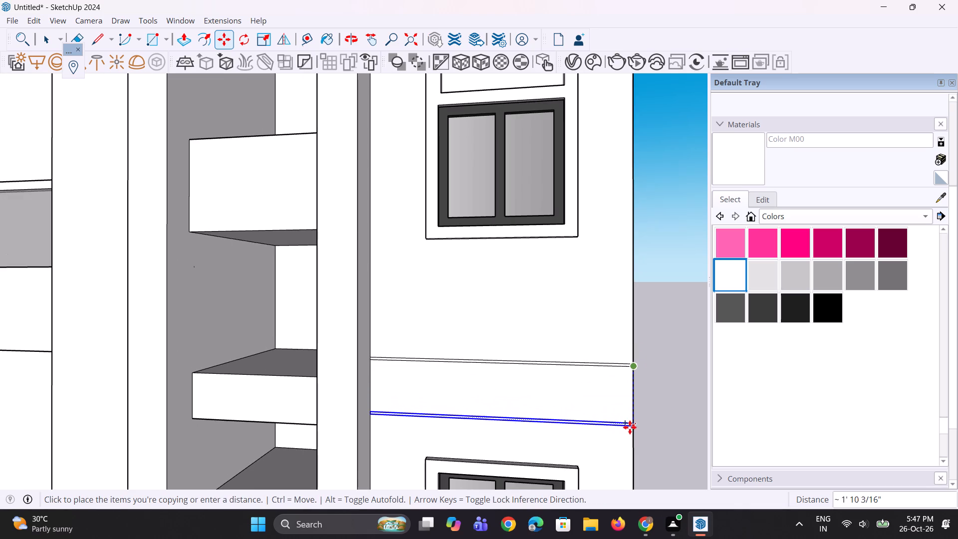
{"action": "left_click", "coordinate": [630, 427]}
{"action": "type", "text": "*10"}
{"action": "key", "text": "Return"}
Erase the lowest groove strip, just above the ground-floor window on the front wall.
{"action": "scroll", "coordinate": [604, 417], "scroll_direction": "down", "scroll_amount": 5}
{"action": "scroll", "coordinate": [542, 346], "scroll_direction": "down", "scroll_amount": 4}
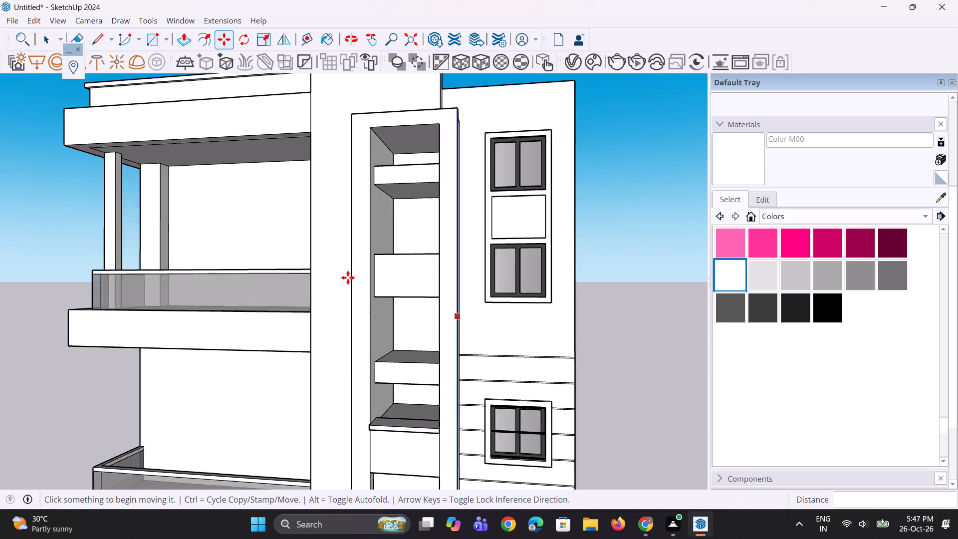
{"action": "scroll", "coordinate": [348, 277], "scroll_direction": "down", "scroll_amount": 11}
{"action": "scroll", "coordinate": [377, 412], "scroll_direction": "up", "scroll_amount": 2}
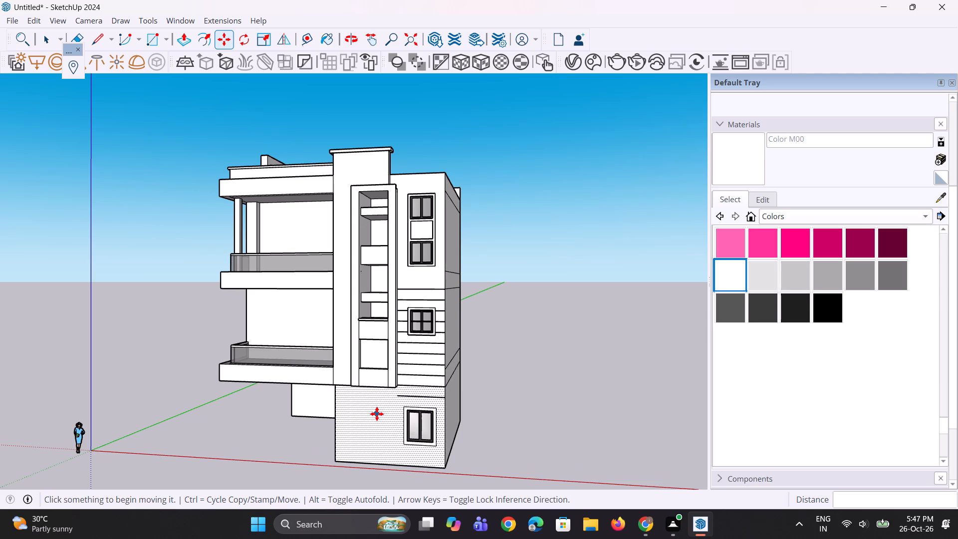
{"action": "scroll", "coordinate": [377, 414], "scroll_direction": "up", "scroll_amount": 1}
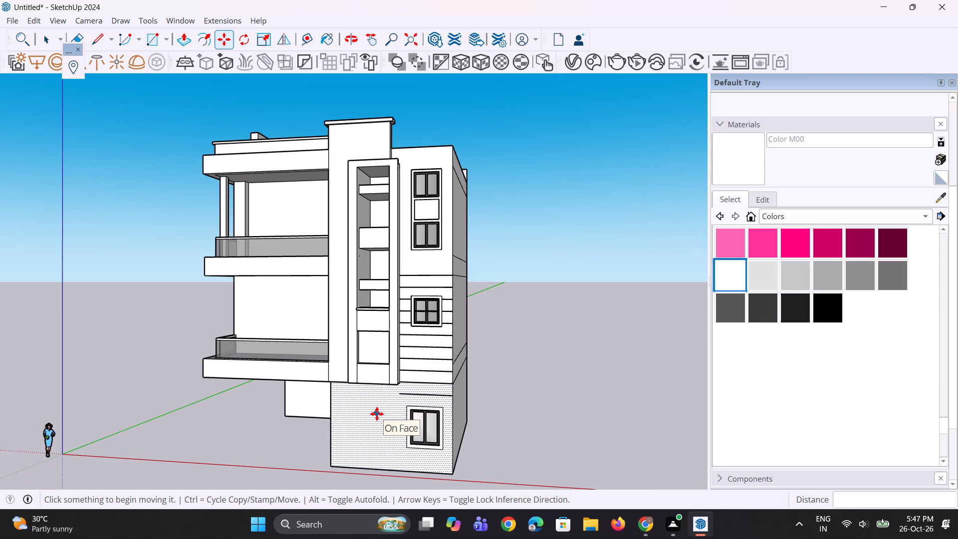
{"action": "scroll", "coordinate": [412, 393], "scroll_direction": "up", "scroll_amount": 7}
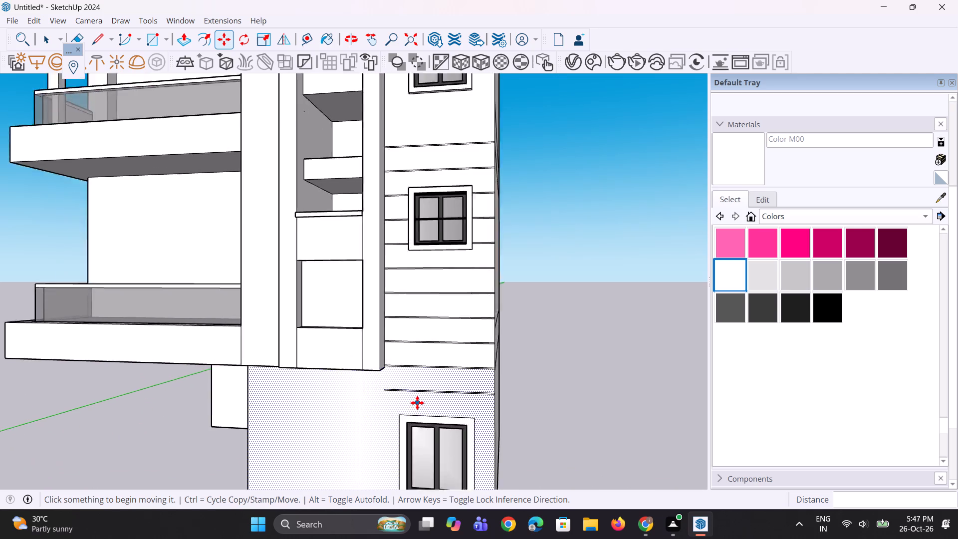
{"action": "scroll", "coordinate": [417, 403], "scroll_direction": "up", "scroll_amount": 4}
{"action": "key", "text": "e"}
{"action": "left_click_drag", "start_coordinate": [439, 384], "coordinate": [439, 395]}
Erase the stray dividing edges on the underside of the front tower's projecting frame.
{"action": "scroll", "coordinate": [388, 350], "scroll_direction": "up", "scroll_amount": 3}
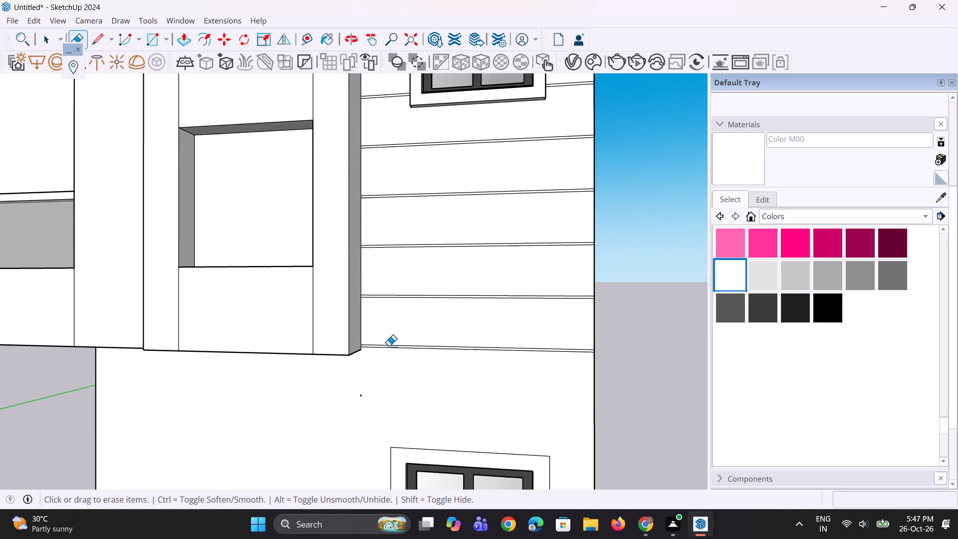
{"action": "scroll", "coordinate": [356, 374], "scroll_direction": "down", "scroll_amount": 8}
{"action": "scroll", "coordinate": [328, 405], "scroll_direction": "up", "scroll_amount": 1}
{"action": "middle_click_drag", "start_coordinate": [327, 405], "coordinate": [385, 397]}
{"action": "scroll", "coordinate": [356, 390], "scroll_direction": "up", "scroll_amount": 5}
{"action": "middle_click_drag", "start_coordinate": [321, 381], "coordinate": [393, 283]}
{"action": "scroll", "coordinate": [396, 319], "scroll_direction": "up", "scroll_amount": 3}
{"action": "left_click", "coordinate": [410, 329]}
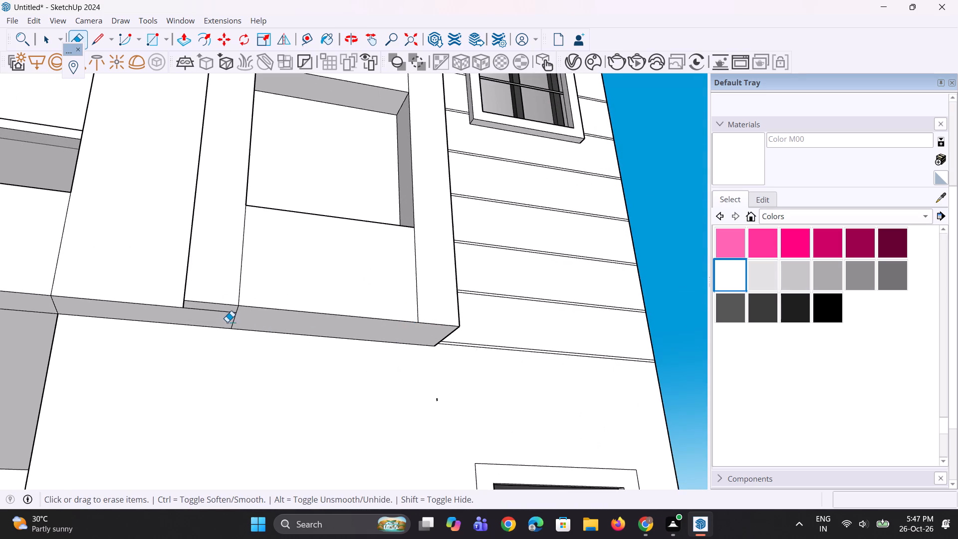
{"action": "left_click", "coordinate": [231, 323]}
{"action": "scroll", "coordinate": [255, 353], "scroll_direction": "down", "scroll_amount": 5}
{"action": "scroll", "coordinate": [285, 398], "scroll_direction": "down", "scroll_amount": 6}
{"action": "middle_click_drag", "start_coordinate": [264, 372], "coordinate": [265, 373]}
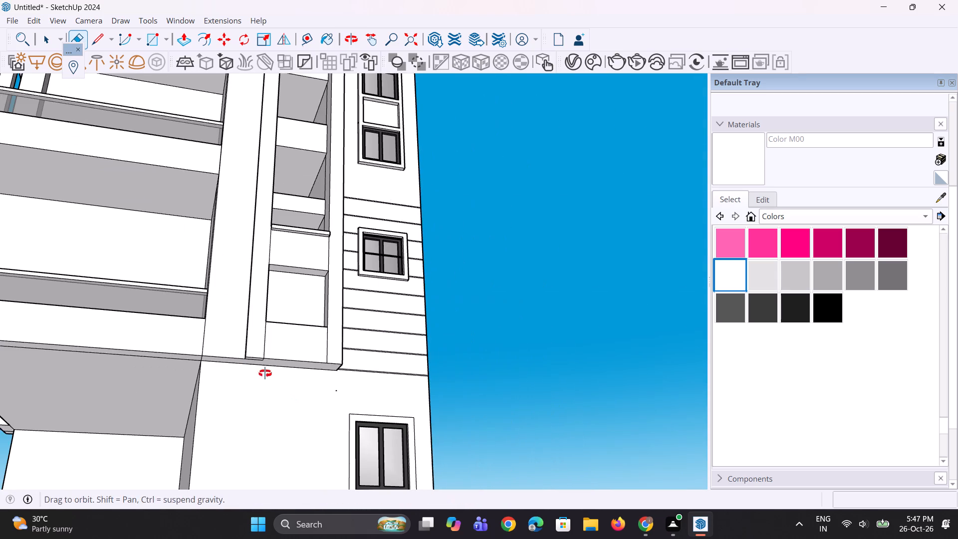
Copy the top front edge of the tower, just beneath its cap, a short distance down the tower's front face.
{"action": "middle_click_drag", "start_coordinate": [265, 373], "coordinate": [271, 382]}
{"action": "scroll", "coordinate": [277, 380], "scroll_direction": "down", "scroll_amount": 11}
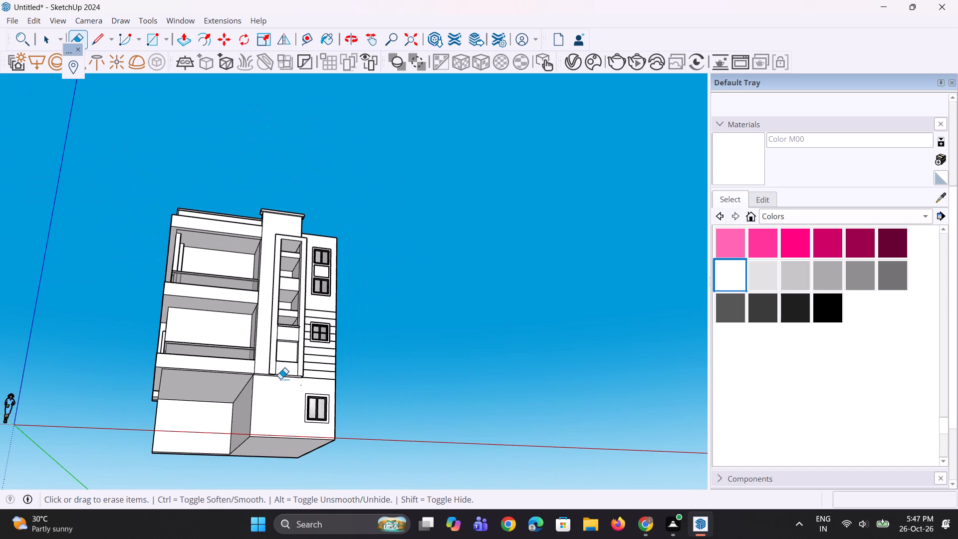
{"action": "scroll", "coordinate": [269, 431], "scroll_direction": "down", "scroll_amount": 4}
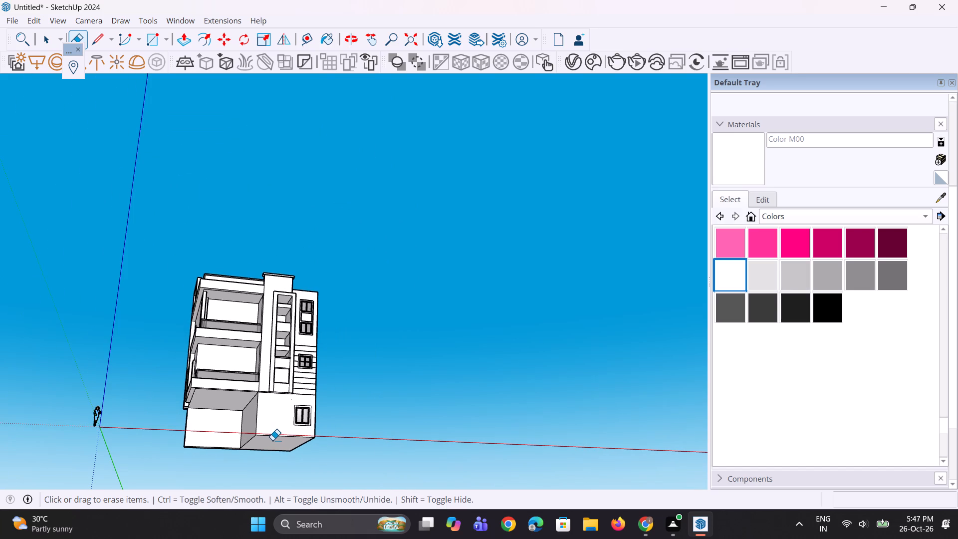
{"action": "scroll", "coordinate": [308, 452], "scroll_direction": "down", "scroll_amount": 5}
{"action": "scroll", "coordinate": [314, 388], "scroll_direction": "up", "scroll_amount": 4}
{"action": "scroll", "coordinate": [283, 329], "scroll_direction": "up", "scroll_amount": 1}
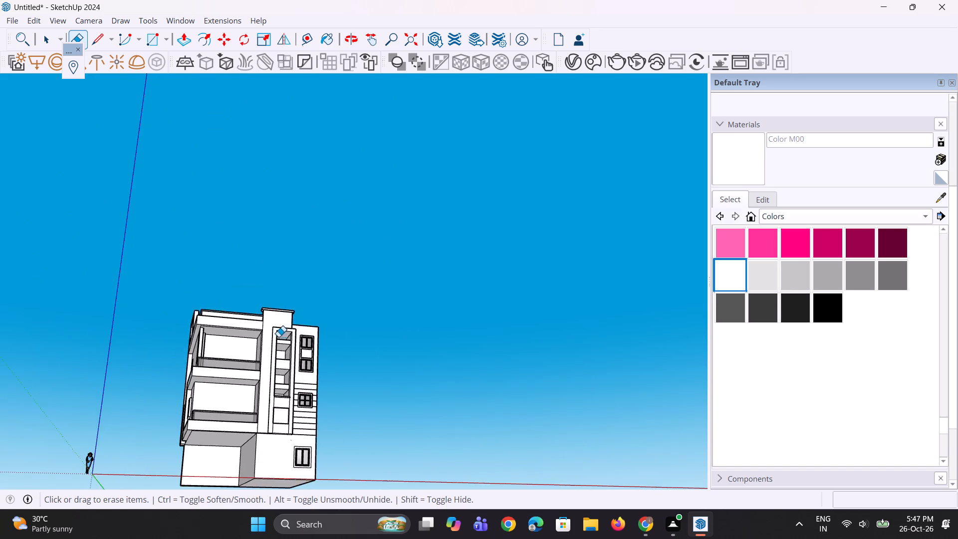
{"action": "scroll", "coordinate": [278, 337], "scroll_direction": "up", "scroll_amount": 12}
{"action": "middle_click_drag", "start_coordinate": [243, 319], "coordinate": [248, 420]}
{"action": "scroll", "coordinate": [258, 415], "scroll_direction": "down", "scroll_amount": 5}
{"action": "scroll", "coordinate": [290, 226], "scroll_direction": "up", "scroll_amount": 3}
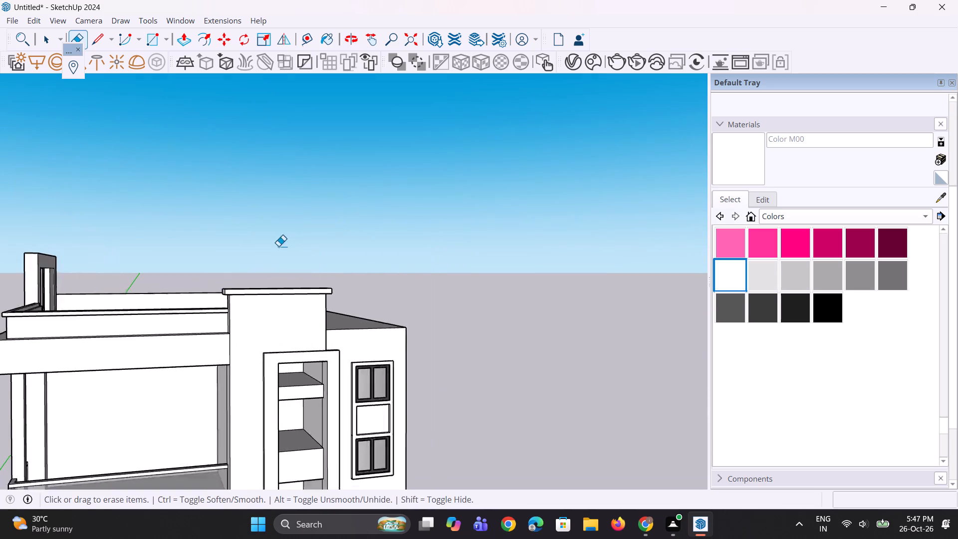
{"action": "scroll", "coordinate": [278, 246], "scroll_direction": "up", "scroll_amount": 4}
{"action": "scroll", "coordinate": [263, 334], "scroll_direction": "up", "scroll_amount": 4}
{"action": "key", "text": "space"}
{"action": "key", "text": "space"}
{"action": "middle_click_drag", "start_coordinate": [252, 316], "coordinate": [247, 290]}
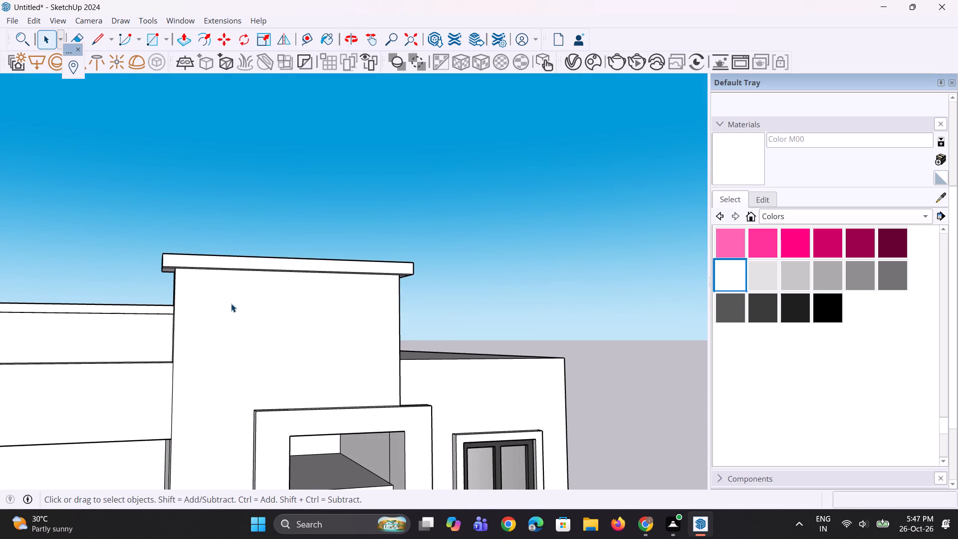
{"action": "scroll", "coordinate": [239, 336], "scroll_direction": "down", "scroll_amount": 8}
{"action": "scroll", "coordinate": [221, 277], "scroll_direction": "up", "scroll_amount": 1}
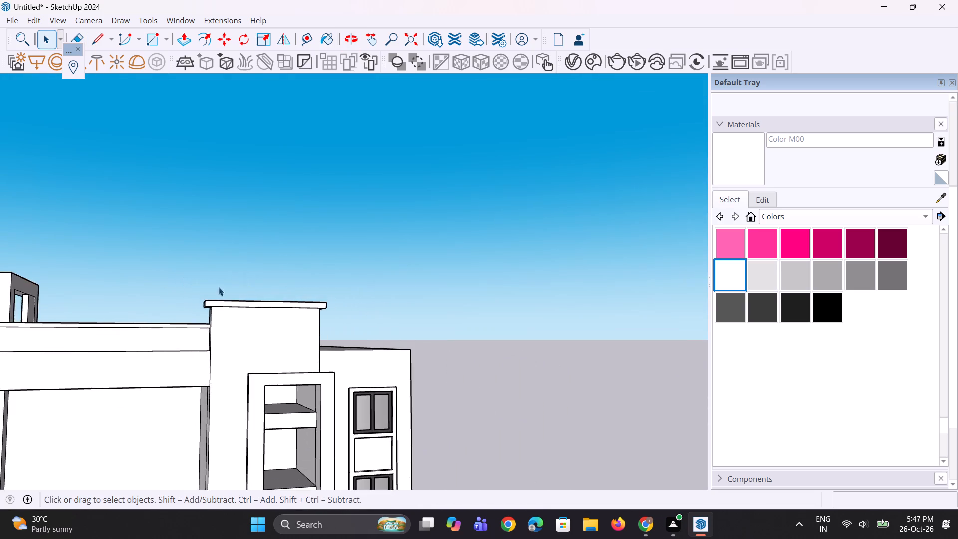
{"action": "middle_click_drag", "start_coordinate": [222, 274], "coordinate": [231, 234]}
{"action": "scroll", "coordinate": [222, 286], "scroll_direction": "up", "scroll_amount": 9}
{"action": "left_click", "coordinate": [230, 281]}
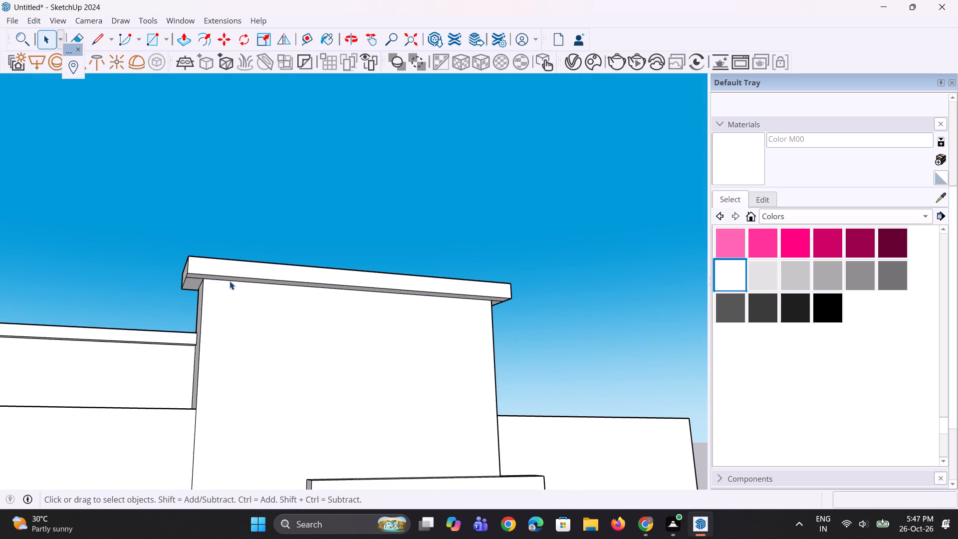
{"action": "scroll", "coordinate": [223, 292], "scroll_direction": "up", "scroll_amount": 2}
{"action": "key", "text": "n"}
{"action": "scroll", "coordinate": [199, 283], "scroll_direction": "up", "scroll_amount": 2}
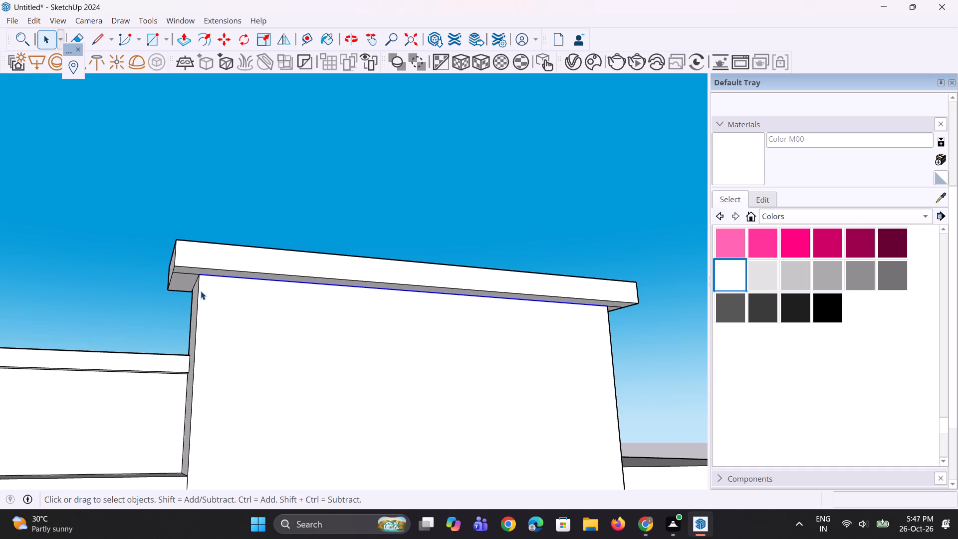
{"action": "key", "text": "m"}
{"action": "scroll", "coordinate": [200, 294], "scroll_direction": "up", "scroll_amount": 2}
{"action": "left_click", "coordinate": [198, 267]}
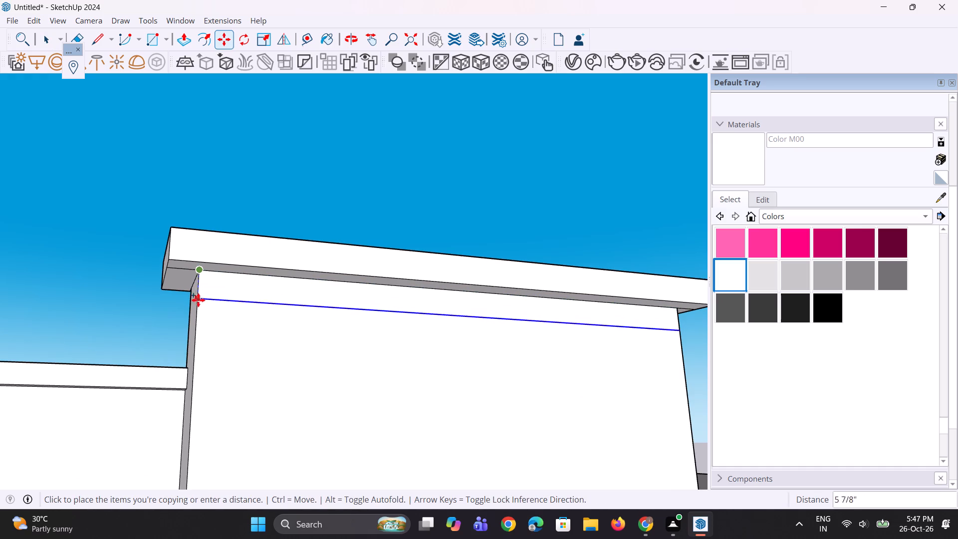
{"action": "left_click", "coordinate": [202, 333]}
{"action": "scroll", "coordinate": [198, 357], "scroll_direction": "up", "scroll_amount": 3}
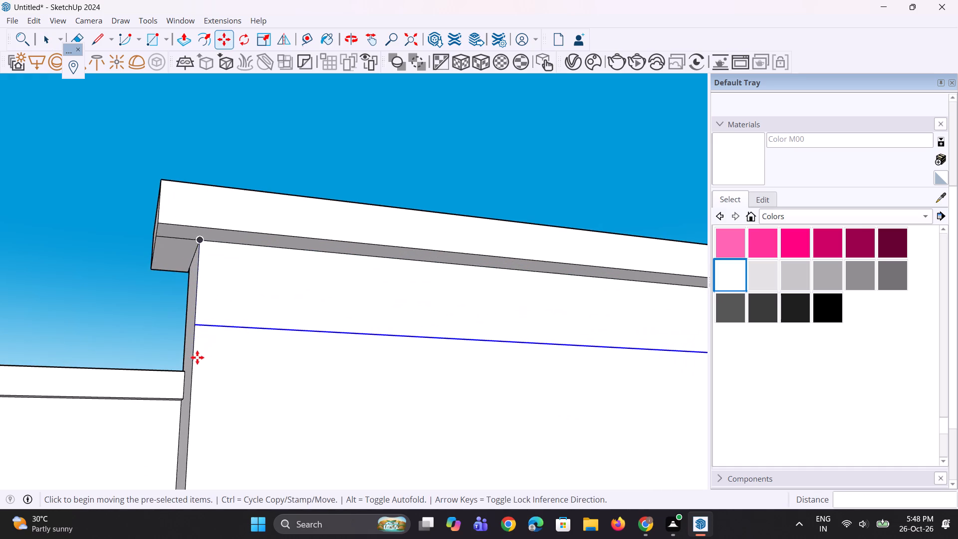
Copy the new horizontal edge slightly downward to outline a thin groove strip across the tower front.
{"action": "key", "text": "m"}
{"action": "scroll", "coordinate": [184, 349], "scroll_direction": "up", "scroll_amount": 6}
{"action": "left_click", "coordinate": [203, 306]}
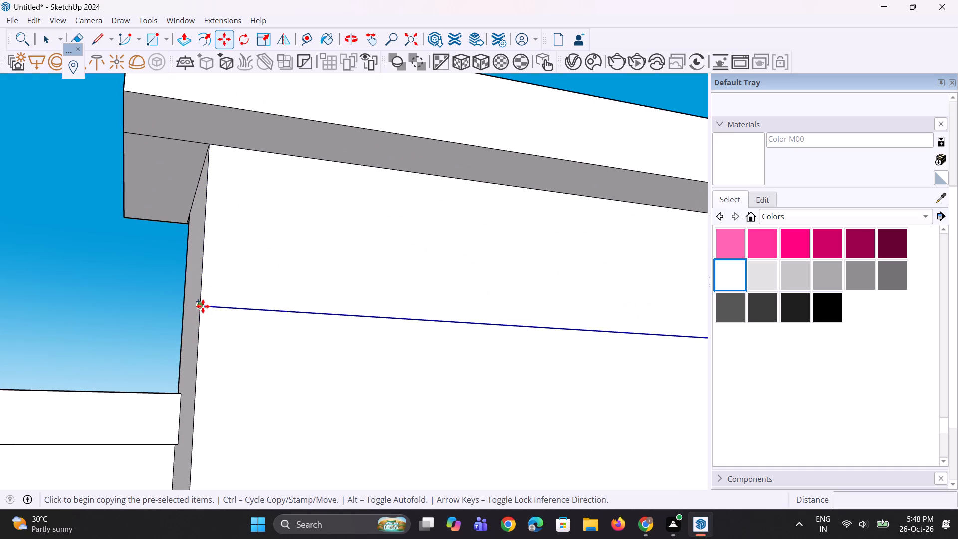
{"action": "left_click", "coordinate": [201, 322]}
{"action": "scroll", "coordinate": [175, 321], "scroll_direction": "down", "scroll_amount": 4}
{"action": "key", "text": "space"}
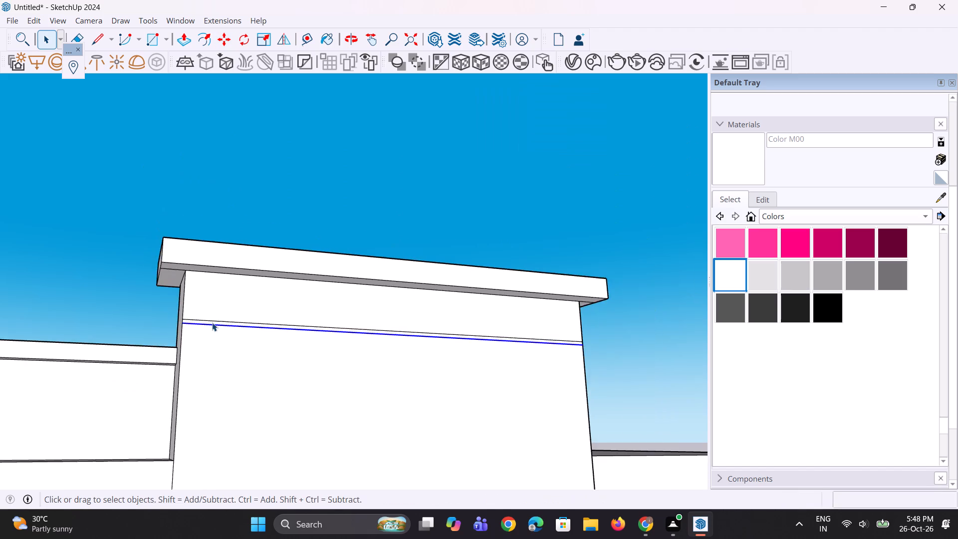
Copy the thin groove strip with its edges down the tower front and repeat the copy 20 times.
{"action": "key", "text": "space"}
{"action": "scroll", "coordinate": [212, 322], "scroll_direction": "up", "scroll_amount": 9}
{"action": "left_click", "coordinate": [207, 322]}
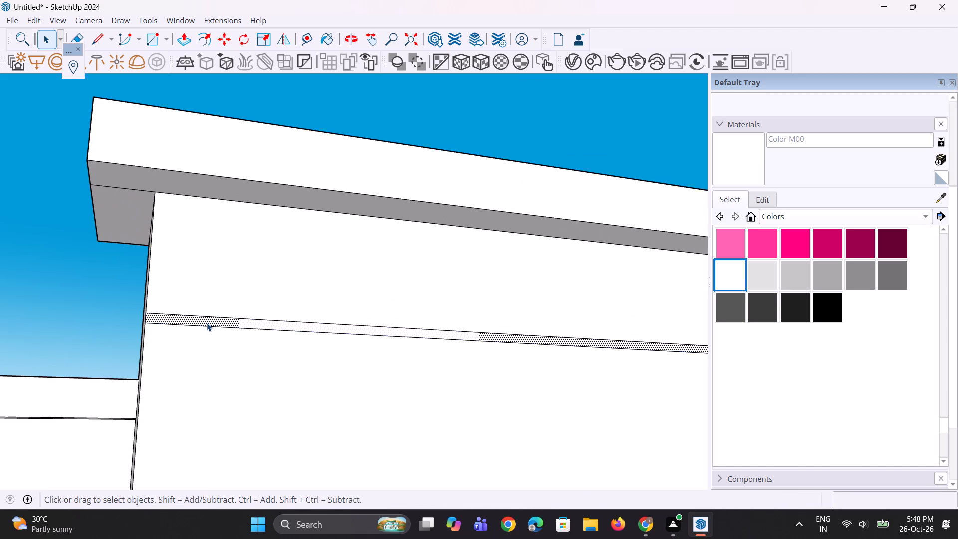
{"action": "scroll", "coordinate": [196, 323], "scroll_direction": "down", "scroll_amount": 2}
{"action": "key", "text": "m"}
{"action": "left_click", "coordinate": [155, 327]}
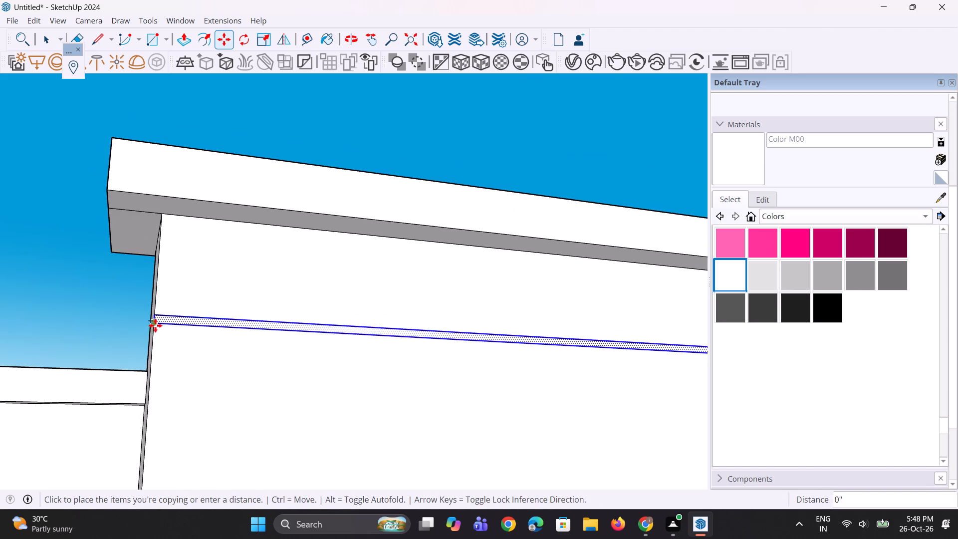
{"action": "left_click", "coordinate": [144, 434]}
{"action": "scroll", "coordinate": [153, 334], "scroll_direction": "down", "scroll_amount": 4}
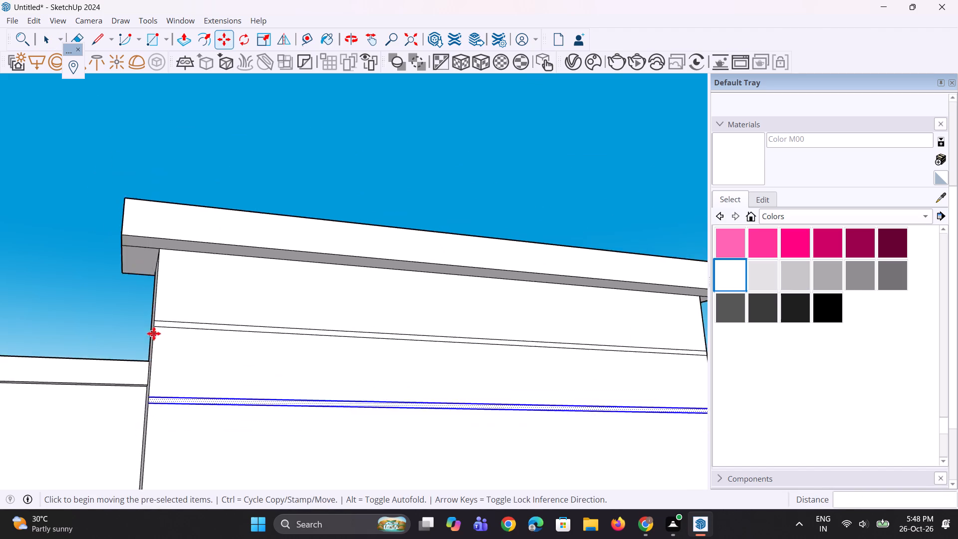
{"action": "scroll", "coordinate": [154, 333], "scroll_direction": "down", "scroll_amount": 20}
{"action": "scroll", "coordinate": [154, 333], "scroll_direction": "down", "scroll_amount": 5}
{"action": "middle_click_drag", "start_coordinate": [212, 350], "coordinate": [202, 374]}
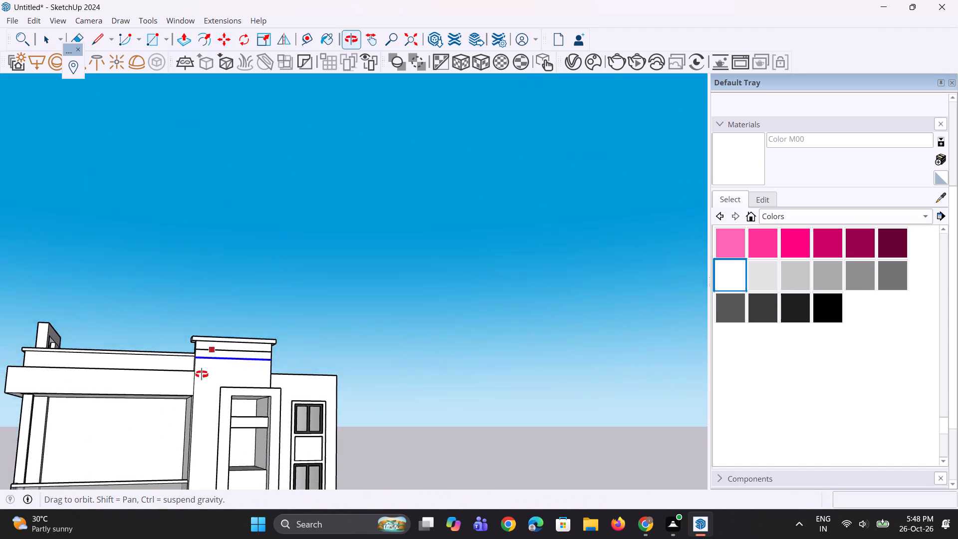
{"action": "middle_click_drag", "start_coordinate": [202, 374], "coordinate": [195, 395]}
{"action": "scroll", "coordinate": [190, 416], "scroll_direction": "up", "scroll_amount": 6}
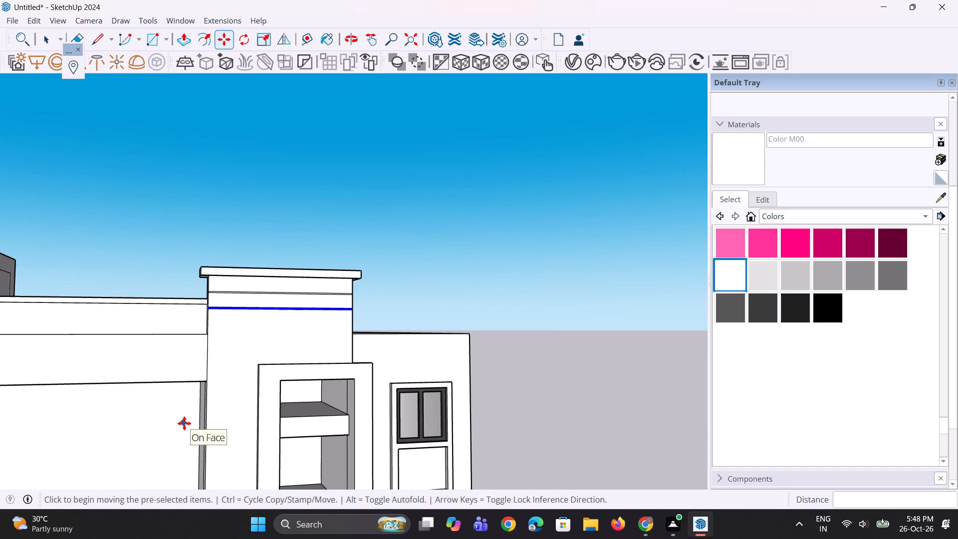
{"action": "type", "text": "*20"}
{"action": "key", "text": "Return"}
Erase the five uppermost groove strips crossing the tower's recessed opening, down to just below its first cross panel.
{"action": "scroll", "coordinate": [210, 357], "scroll_direction": "down", "scroll_amount": 5}
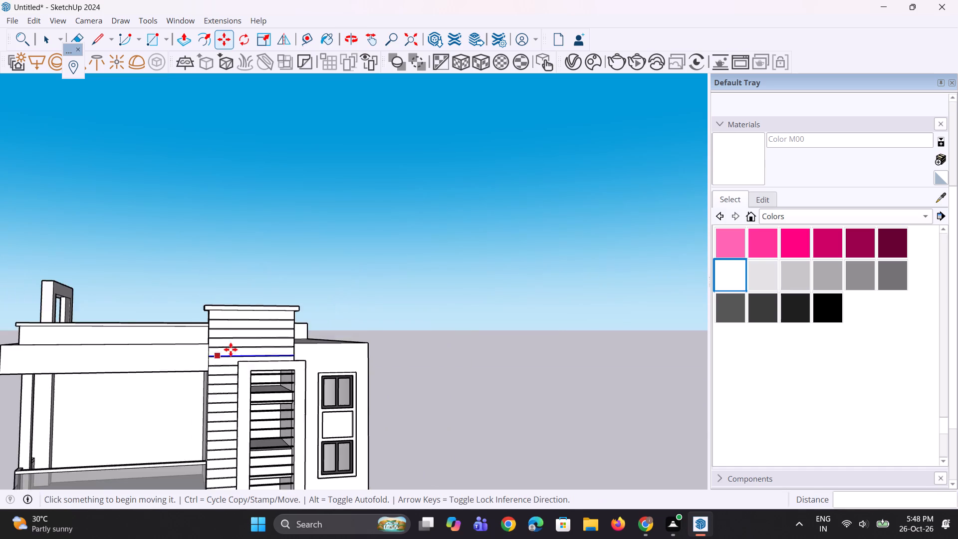
{"action": "scroll", "coordinate": [231, 349], "scroll_direction": "down", "scroll_amount": 11}
{"action": "scroll", "coordinate": [211, 421], "scroll_direction": "up", "scroll_amount": 11}
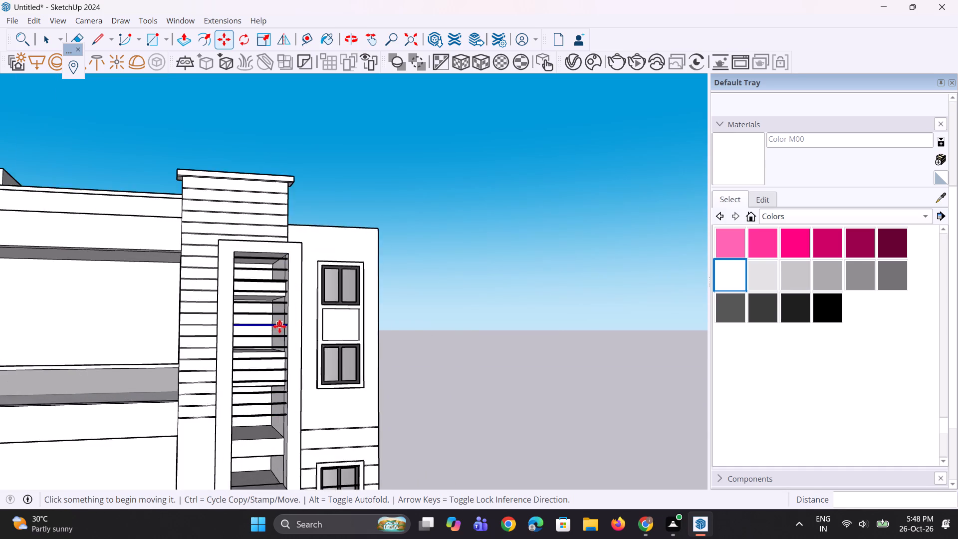
{"action": "scroll", "coordinate": [279, 326], "scroll_direction": "up", "scroll_amount": 4}
{"action": "middle_click_drag", "start_coordinate": [271, 354], "coordinate": [229, 362]}
{"action": "key", "text": "space"}
{"action": "scroll", "coordinate": [230, 273], "scroll_direction": "up", "scroll_amount": 5}
{"action": "key", "text": "space"}
{"action": "scroll", "coordinate": [229, 222], "scroll_direction": "up", "scroll_amount": 2}
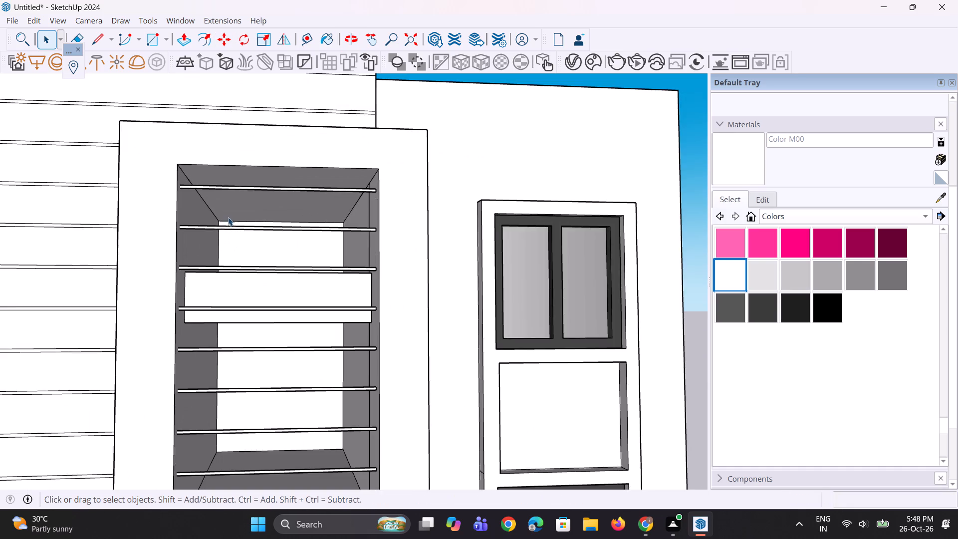
{"action": "scroll", "coordinate": [231, 215], "scroll_direction": "up", "scroll_amount": 4}
{"action": "key", "text": "e"}
{"action": "left_click_drag", "start_coordinate": [257, 161], "coordinate": [257, 169]}
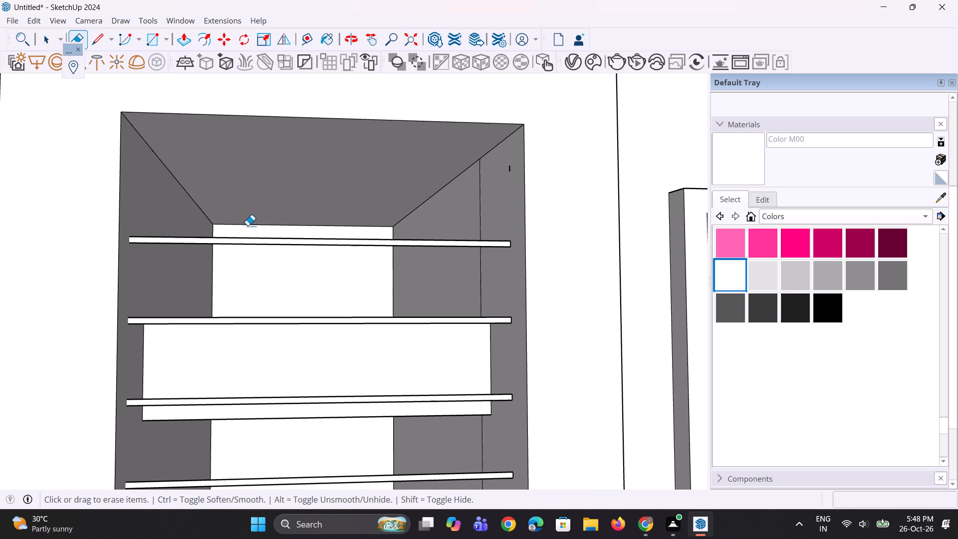
{"action": "left_click_drag", "start_coordinate": [247, 230], "coordinate": [247, 252]}
{"action": "left_click_drag", "start_coordinate": [241, 313], "coordinate": [240, 325]}
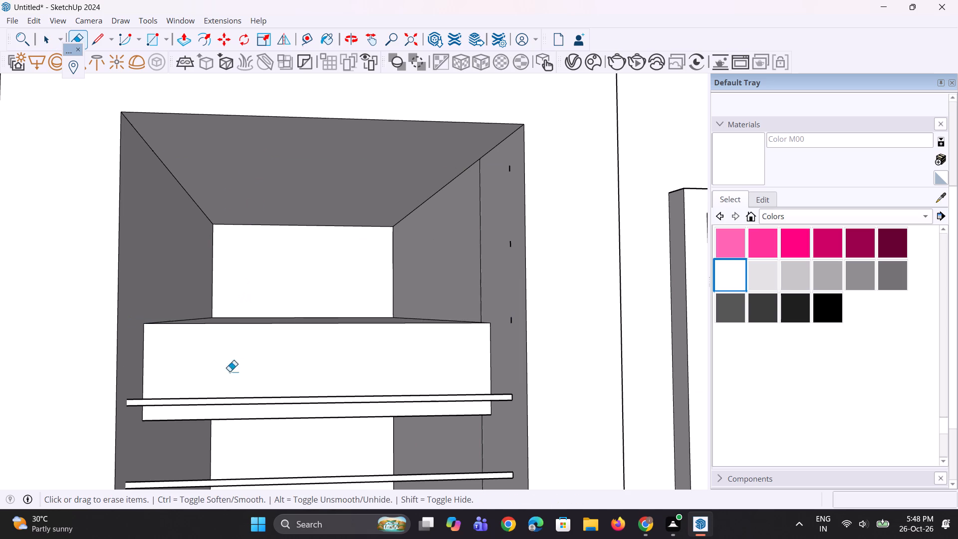
{"action": "left_click_drag", "start_coordinate": [227, 399], "coordinate": [230, 406]}
{"action": "scroll", "coordinate": [247, 265], "scroll_direction": "down", "scroll_amount": 4}
{"action": "scroll", "coordinate": [248, 391], "scroll_direction": "up", "scroll_amount": 6}
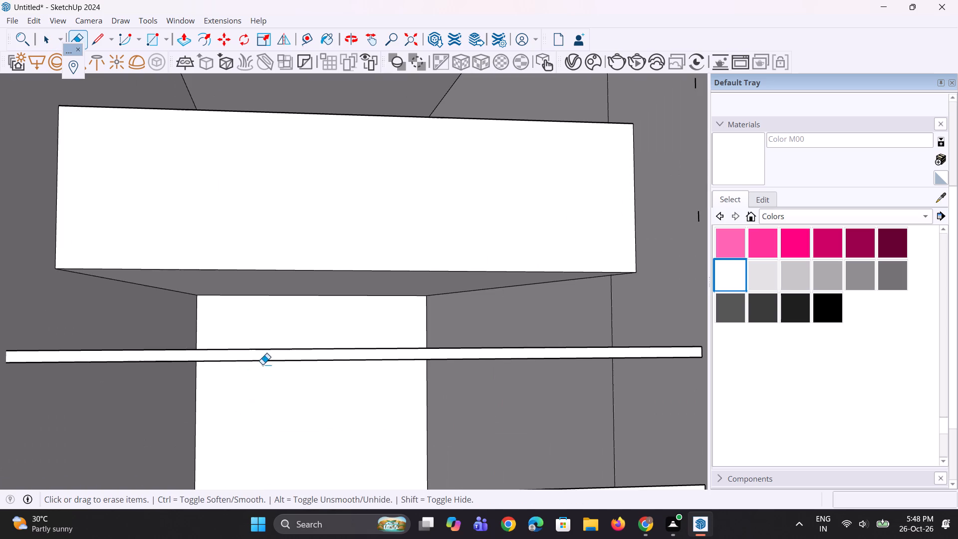
{"action": "left_click_drag", "start_coordinate": [269, 352], "coordinate": [272, 372]}
{"action": "left_click_drag", "start_coordinate": [272, 341], "coordinate": [276, 354]}
{"action": "scroll", "coordinate": [283, 341], "scroll_direction": "down", "scroll_amount": 7}
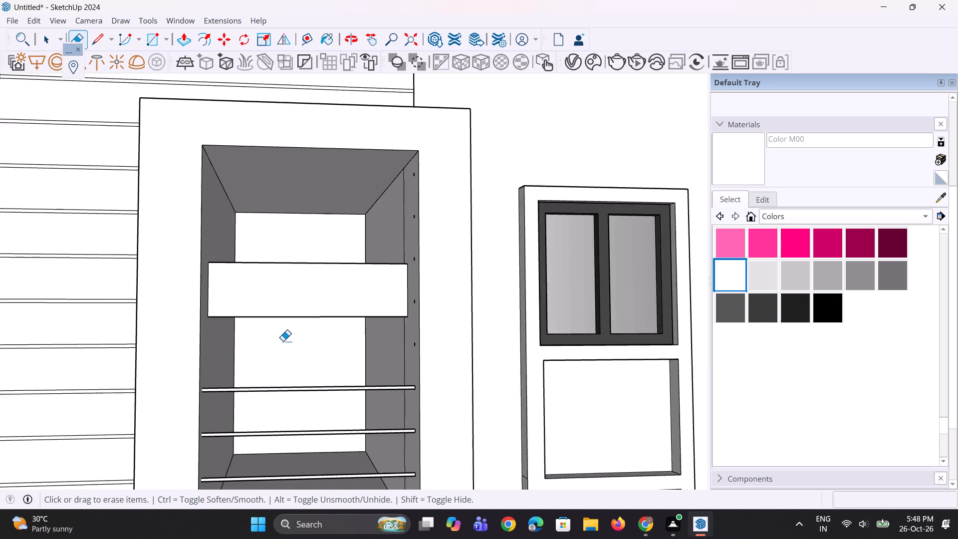
Erase the groove strips crossing the recess between the first cross panel and the top of the second one.
{"action": "scroll", "coordinate": [283, 341], "scroll_direction": "down", "scroll_amount": 2}
{"action": "left_click_drag", "start_coordinate": [278, 369], "coordinate": [281, 387]}
{"action": "left_click_drag", "start_coordinate": [281, 399], "coordinate": [281, 412]}
{"action": "left_click_drag", "start_coordinate": [280, 430], "coordinate": [280, 436]}
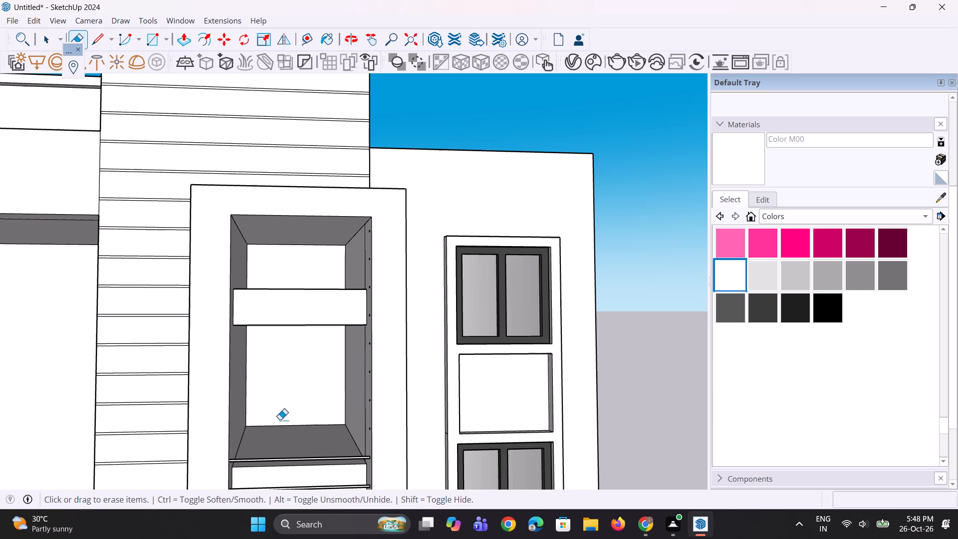
{"action": "scroll", "coordinate": [278, 401], "scroll_direction": "down", "scroll_amount": 4}
{"action": "scroll", "coordinate": [269, 463], "scroll_direction": "up", "scroll_amount": 13}
{"action": "left_click_drag", "start_coordinate": [292, 408], "coordinate": [293, 417]}
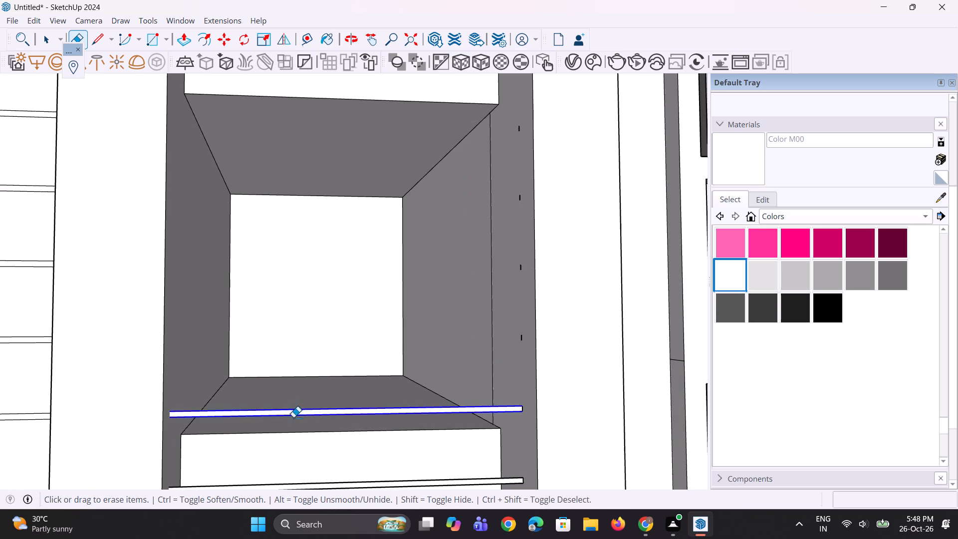
{"action": "left_click_drag", "start_coordinate": [293, 417], "coordinate": [293, 419]}
{"action": "scroll", "coordinate": [290, 381], "scroll_direction": "down", "scroll_amount": 5}
{"action": "scroll", "coordinate": [292, 427], "scroll_direction": "up", "scroll_amount": 4}
{"action": "left_click_drag", "start_coordinate": [293, 430], "coordinate": [294, 440]}
{"action": "scroll", "coordinate": [287, 370], "scroll_direction": "down", "scroll_amount": 5}
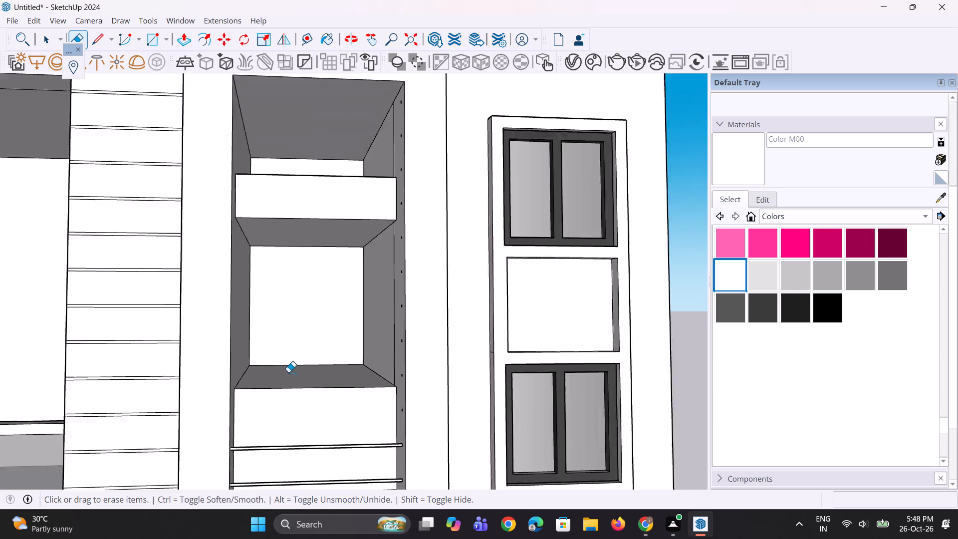
Erase the groove strips crossing the second cross panel of the recess and the one directly beneath it.
{"action": "scroll", "coordinate": [303, 440], "scroll_direction": "up", "scroll_amount": 3}
{"action": "left_click_drag", "start_coordinate": [306, 423], "coordinate": [307, 431]}
{"action": "scroll", "coordinate": [299, 349], "scroll_direction": "down", "scroll_amount": 4}
{"action": "scroll", "coordinate": [298, 437], "scroll_direction": "up", "scroll_amount": 6}
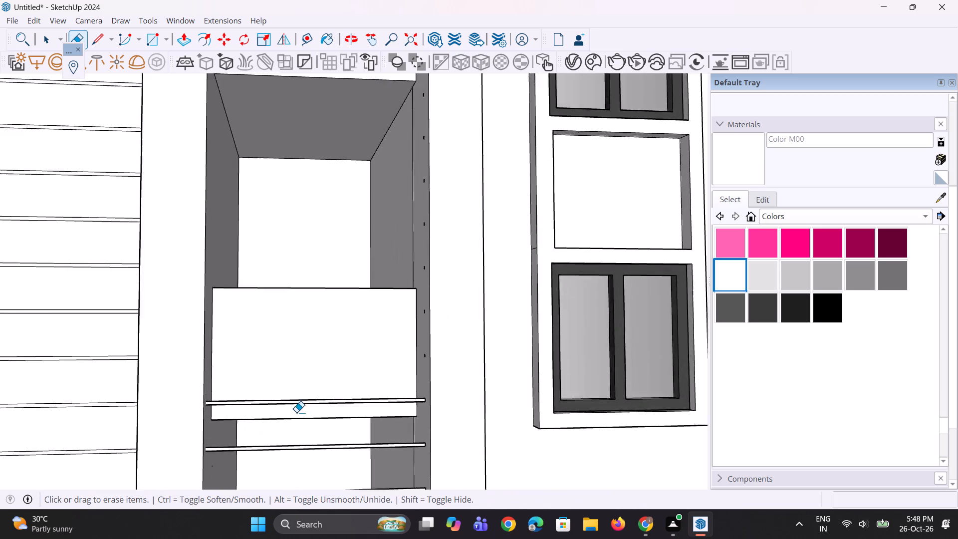
{"action": "scroll", "coordinate": [296, 412], "scroll_direction": "up", "scroll_amount": 1}
{"action": "left_click_drag", "start_coordinate": [296, 393], "coordinate": [296, 406]}
{"action": "scroll", "coordinate": [296, 334], "scroll_direction": "down", "scroll_amount": 5}
{"action": "scroll", "coordinate": [289, 417], "scroll_direction": "up", "scroll_amount": 4}
{"action": "left_click", "coordinate": [297, 401]}
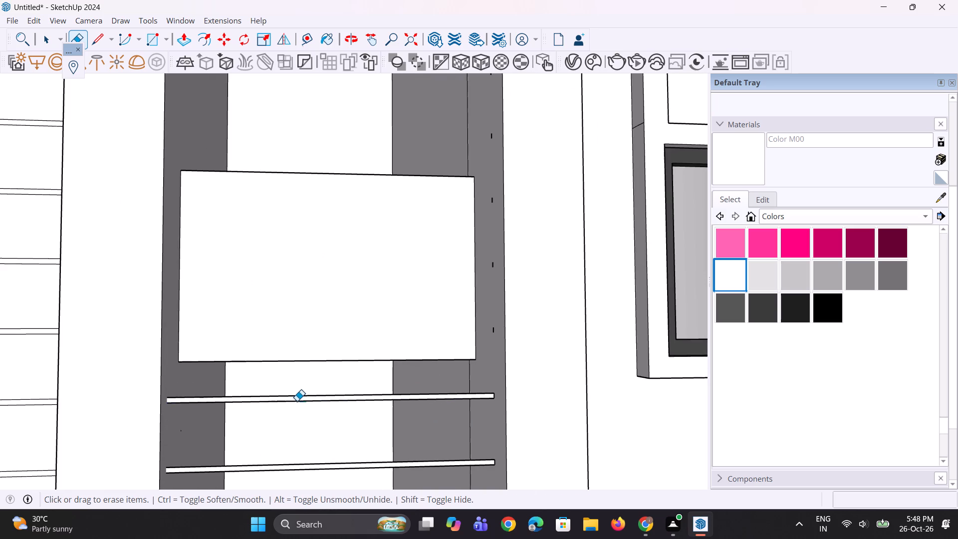
{"action": "left_click", "coordinate": [301, 395]}
{"action": "scroll", "coordinate": [293, 358], "scroll_direction": "down", "scroll_amount": 5}
{"action": "scroll", "coordinate": [350, 373], "scroll_direction": "up", "scroll_amount": 1}
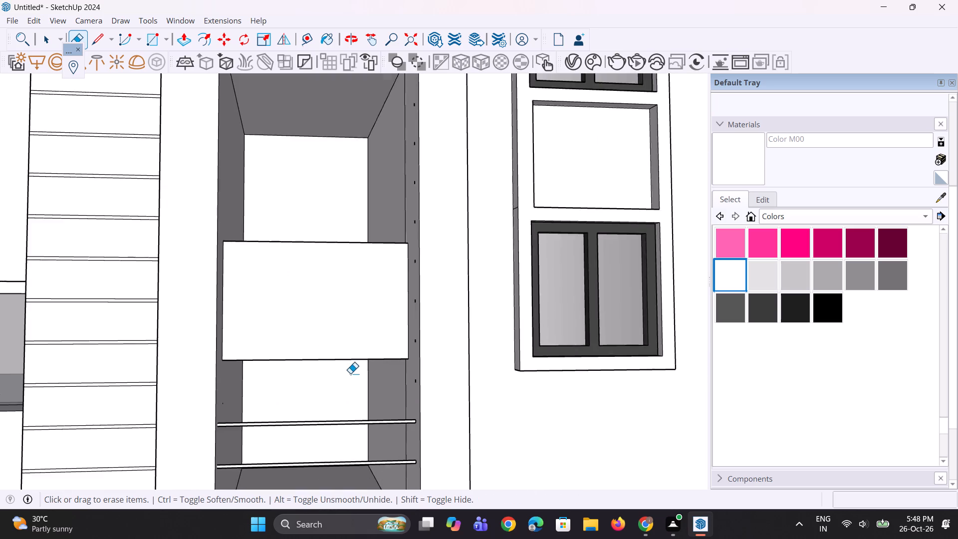
Erase the short leftover groove marks on the recess's side wall around the lower edge of the second cross panel.
{"action": "scroll", "coordinate": [350, 373], "scroll_direction": "up", "scroll_amount": 6}
{"action": "left_click_drag", "start_coordinate": [513, 389], "coordinate": [506, 413]}
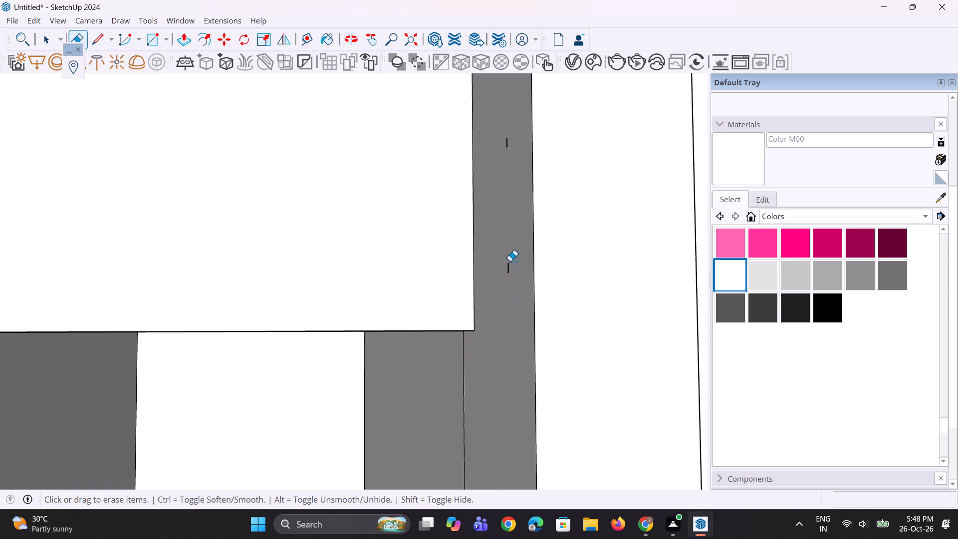
{"action": "left_click_drag", "start_coordinate": [510, 261], "coordinate": [504, 278]}
{"action": "left_click_drag", "start_coordinate": [503, 137], "coordinate": [511, 150]}
Erase the last two groove strips crossing the recess bay below the second cross panel.
{"action": "scroll", "coordinate": [434, 206], "scroll_direction": "down", "scroll_amount": 2}
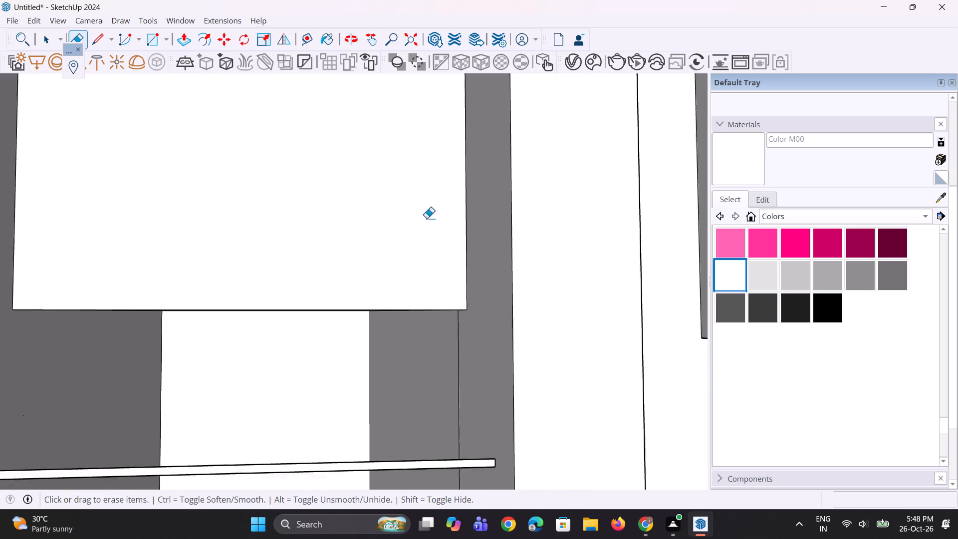
{"action": "scroll", "coordinate": [427, 218], "scroll_direction": "down", "scroll_amount": 8}
{"action": "scroll", "coordinate": [371, 301], "scroll_direction": "up", "scroll_amount": 3}
{"action": "left_click_drag", "start_coordinate": [355, 330], "coordinate": [351, 362]}
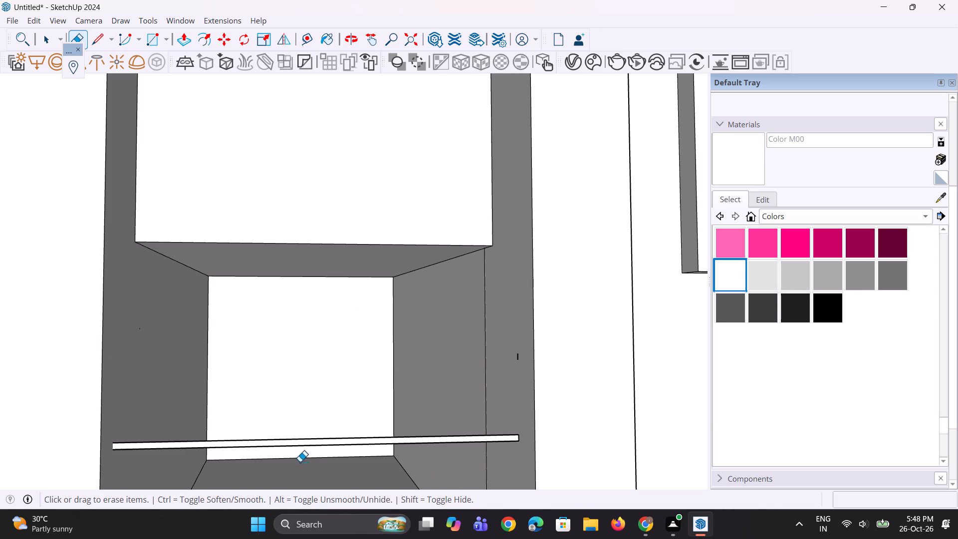
{"action": "left_click_drag", "start_coordinate": [326, 429], "coordinate": [326, 454]}
Erase the two short leftover groove marks on the side wall of the bay below the second cross panel.
{"action": "scroll", "coordinate": [541, 385], "scroll_direction": "up", "scroll_amount": 2}
{"action": "left_click_drag", "start_coordinate": [513, 336], "coordinate": [521, 355]}
{"action": "left_click_drag", "start_coordinate": [521, 355], "coordinate": [513, 355]}
{"action": "left_click_drag", "start_coordinate": [502, 447], "coordinate": [519, 449]}
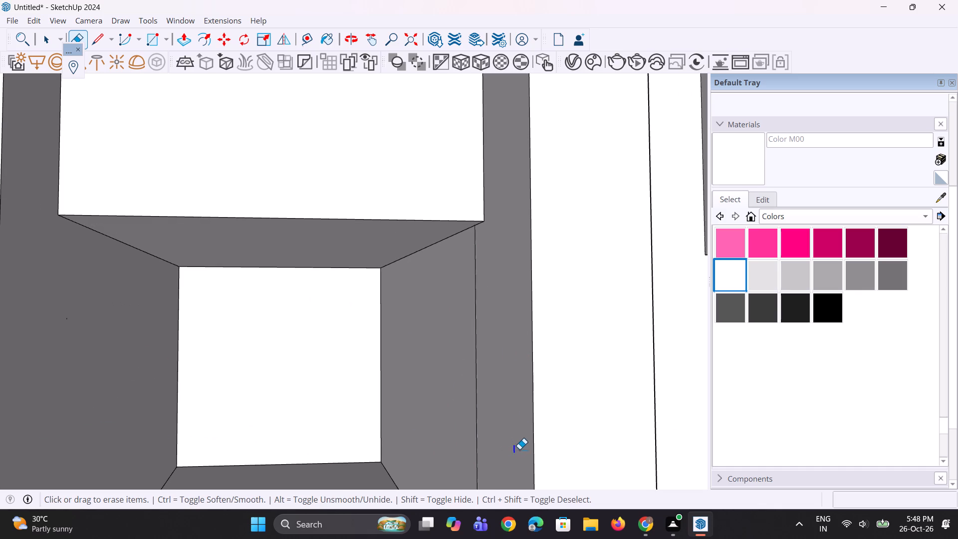
{"action": "left_click_drag", "start_coordinate": [519, 449], "coordinate": [513, 447]}
{"action": "scroll", "coordinate": [483, 459], "scroll_direction": "down", "scroll_amount": 5}
{"action": "scroll", "coordinate": [427, 445], "scroll_direction": "down", "scroll_amount": 11}
{"action": "scroll", "coordinate": [432, 292], "scroll_direction": "up", "scroll_amount": 1}
{"action": "middle_click_drag", "start_coordinate": [434, 292], "coordinate": [446, 293]}
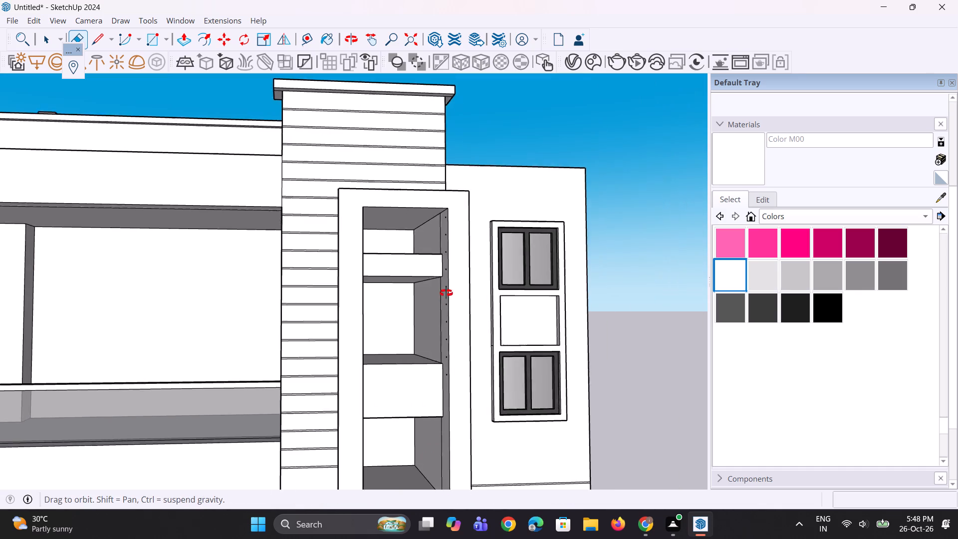
Erase the short leftover groove marks on the recess's side wall in the top bay and beside the first cross panel.
{"action": "middle_click_drag", "start_coordinate": [446, 293], "coordinate": [488, 284]}
{"action": "scroll", "coordinate": [486, 247], "scroll_direction": "up", "scroll_amount": 15}
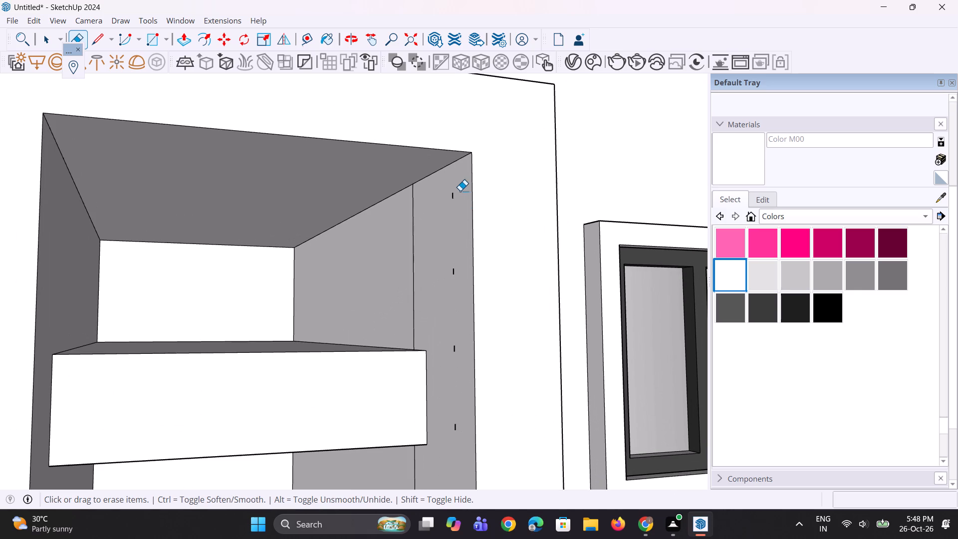
{"action": "left_click_drag", "start_coordinate": [458, 190], "coordinate": [445, 207]}
{"action": "left_click_drag", "start_coordinate": [445, 261], "coordinate": [452, 281]}
{"action": "left_click_drag", "start_coordinate": [452, 281], "coordinate": [451, 280]}
{"action": "left_click_drag", "start_coordinate": [450, 343], "coordinate": [453, 355]}
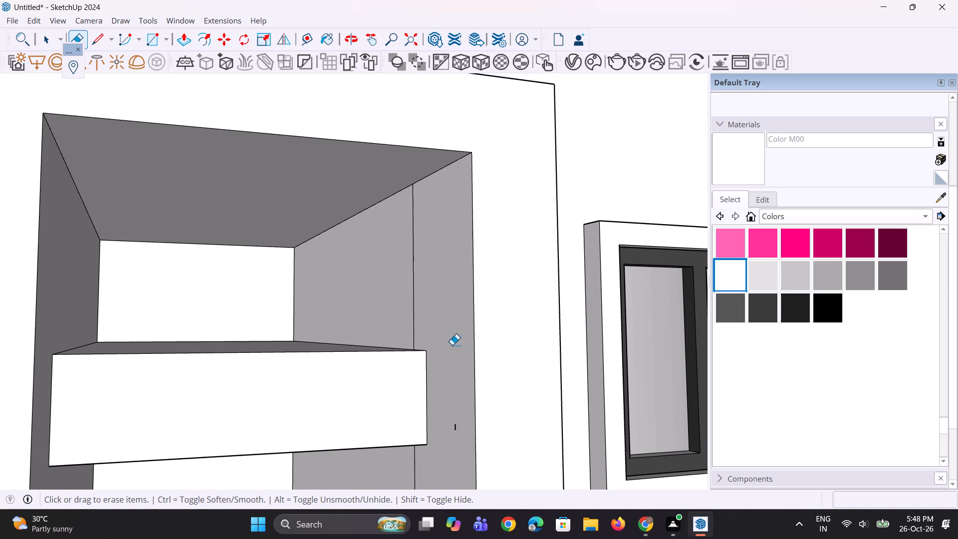
{"action": "scroll", "coordinate": [433, 311], "scroll_direction": "down", "scroll_amount": 5}
{"action": "scroll", "coordinate": [420, 376], "scroll_direction": "up", "scroll_amount": 9}
{"action": "left_click_drag", "start_coordinate": [459, 367], "coordinate": [447, 379]}
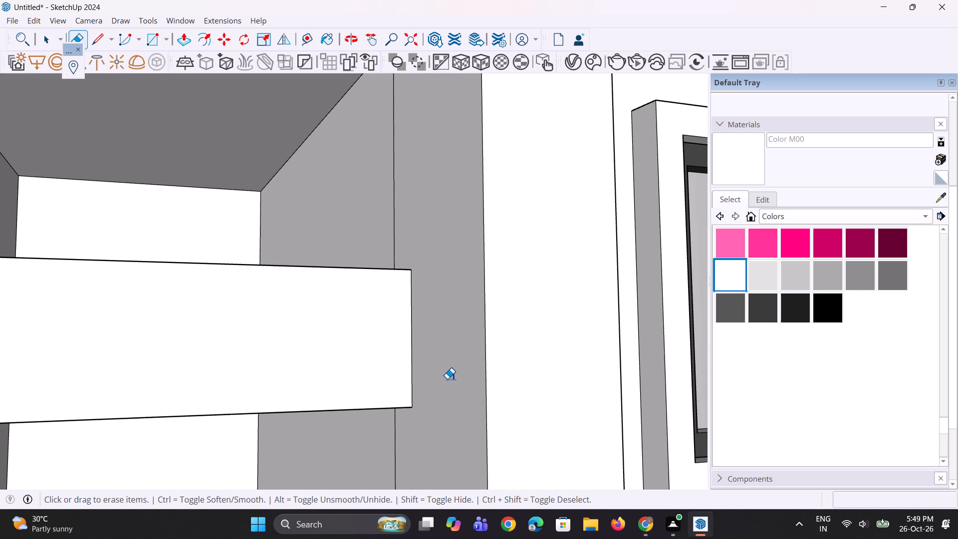
Erase the leftover groove marks on the recess's side wall in the upper part of the bay below the first cross panel.
{"action": "scroll", "coordinate": [375, 286], "scroll_direction": "down", "scroll_amount": 8}
{"action": "scroll", "coordinate": [388, 363], "scroll_direction": "up", "scroll_amount": 8}
{"action": "left_click_drag", "start_coordinate": [413, 391], "coordinate": [412, 391]}
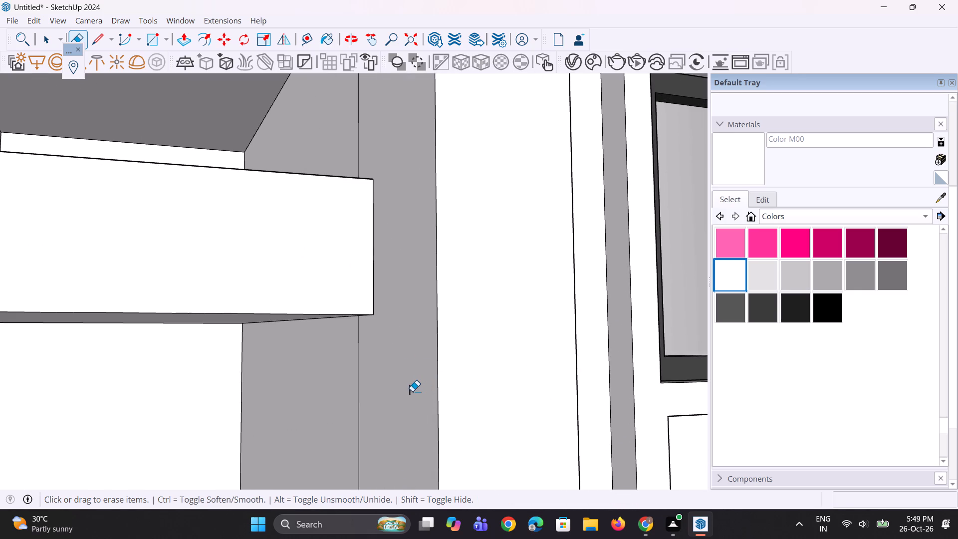
{"action": "left_click_drag", "start_coordinate": [412, 391], "coordinate": [408, 389]}
{"action": "scroll", "coordinate": [375, 282], "scroll_direction": "down", "scroll_amount": 11}
{"action": "middle_click_drag", "start_coordinate": [365, 350], "coordinate": [387, 362]}
{"action": "scroll", "coordinate": [383, 360], "scroll_direction": "up", "scroll_amount": 5}
{"action": "left_click_drag", "start_coordinate": [388, 355], "coordinate": [379, 348]}
{"action": "scroll", "coordinate": [359, 305], "scroll_direction": "down", "scroll_amount": 5}
{"action": "scroll", "coordinate": [359, 408], "scroll_direction": "up", "scroll_amount": 7}
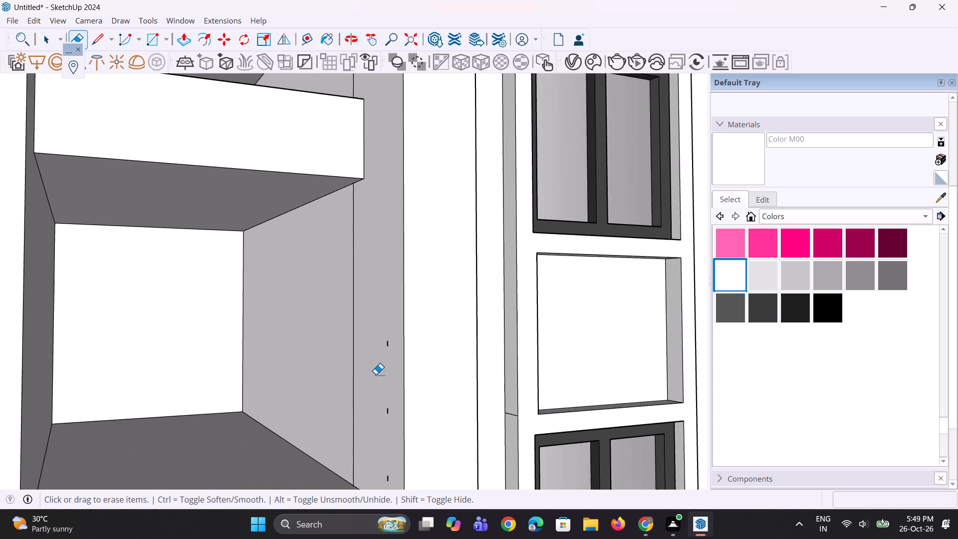
{"action": "scroll", "coordinate": [376, 374], "scroll_direction": "up", "scroll_amount": 2}
{"action": "left_click_drag", "start_coordinate": [392, 332], "coordinate": [397, 324]}
Erase the remaining groove marks on the recess's side wall just above and beside the second cross panel.
{"action": "scroll", "coordinate": [382, 308], "scroll_direction": "down", "scroll_amount": 6}
{"action": "scroll", "coordinate": [356, 416], "scroll_direction": "up", "scroll_amount": 5}
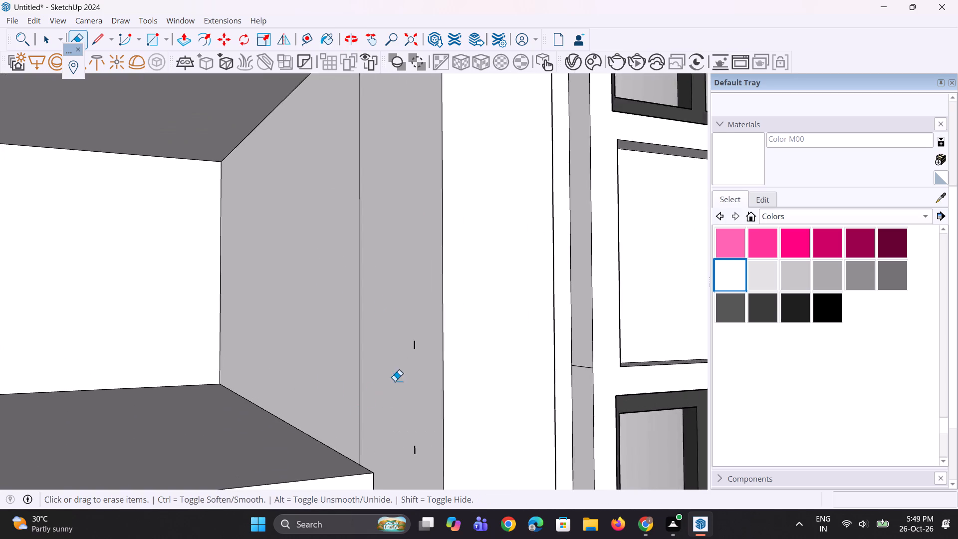
{"action": "scroll", "coordinate": [395, 381], "scroll_direction": "up", "scroll_amount": 3}
{"action": "left_click_drag", "start_coordinate": [410, 333], "coordinate": [415, 336]}
{"action": "scroll", "coordinate": [349, 256], "scroll_direction": "down", "scroll_amount": 6}
{"action": "scroll", "coordinate": [390, 380], "scroll_direction": "up", "scroll_amount": 2}
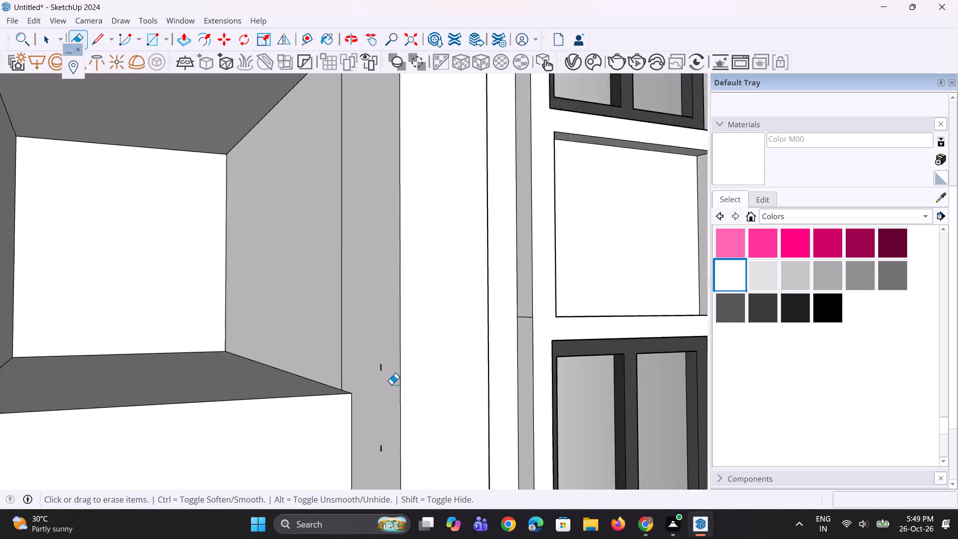
{"action": "scroll", "coordinate": [391, 384], "scroll_direction": "up", "scroll_amount": 6}
{"action": "left_click_drag", "start_coordinate": [372, 347], "coordinate": [369, 360]}
{"action": "scroll", "coordinate": [361, 301], "scroll_direction": "down", "scroll_amount": 12}
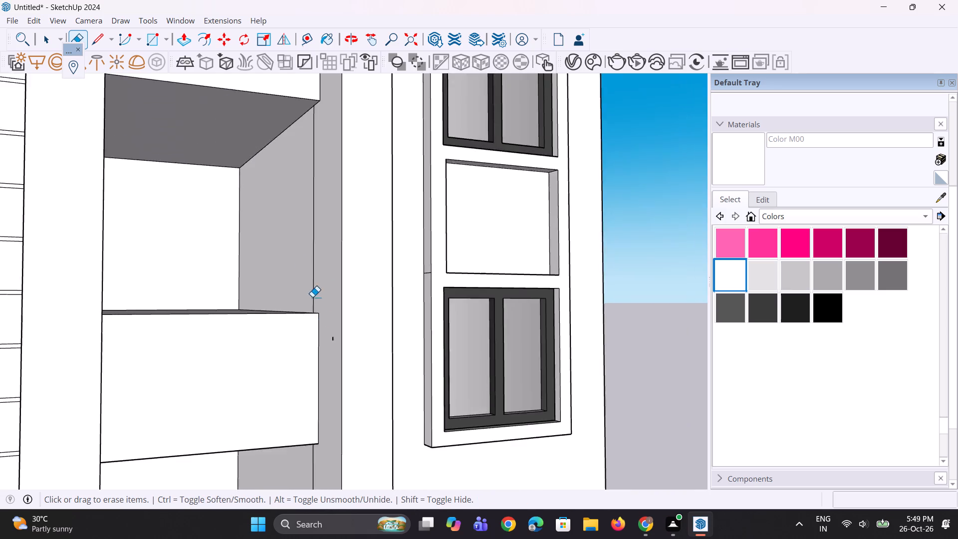
{"action": "scroll", "coordinate": [329, 358], "scroll_direction": "up", "scroll_amount": 10}
{"action": "left_click_drag", "start_coordinate": [334, 311], "coordinate": [332, 291]}
{"action": "scroll", "coordinate": [345, 318], "scroll_direction": "down", "scroll_amount": 2}
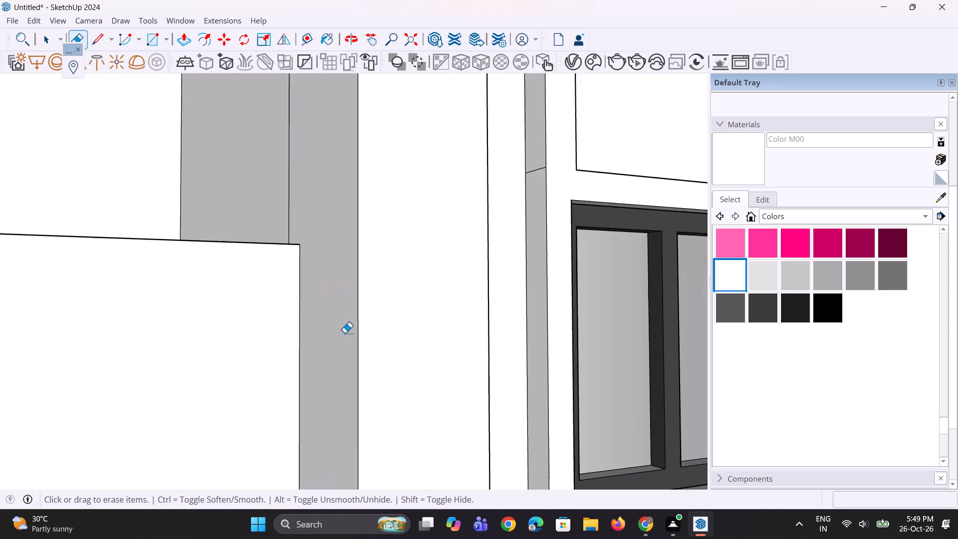
Copy the vertical edge beside the recess frame, below the tower's lowest groove, a short distance inward across the plain wall face.
{"action": "scroll", "coordinate": [345, 333], "scroll_direction": "down", "scroll_amount": 11}
{"action": "middle_click_drag", "start_coordinate": [337, 319], "coordinate": [240, 348]}
{"action": "scroll", "coordinate": [240, 348], "scroll_direction": "down", "scroll_amount": 7}
{"action": "middle_click_drag", "start_coordinate": [174, 385], "coordinate": [70, 352]}
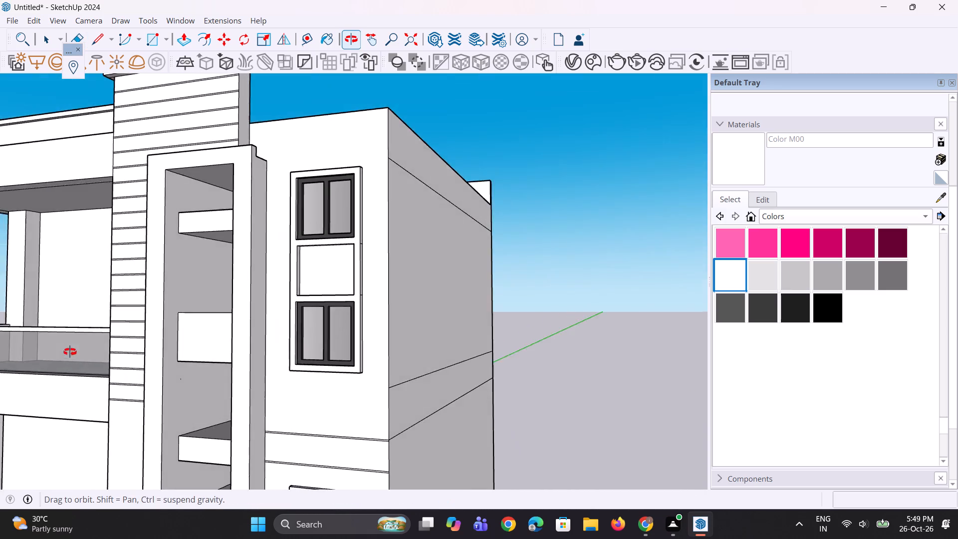
{"action": "middle_click_drag", "start_coordinate": [70, 352], "coordinate": [181, 377]}
{"action": "scroll", "coordinate": [230, 371], "scroll_direction": "down", "scroll_amount": 6}
{"action": "scroll", "coordinate": [181, 271], "scroll_direction": "down", "scroll_amount": 11}
{"action": "middle_click_drag", "start_coordinate": [164, 349], "coordinate": [220, 345]}
{"action": "scroll", "coordinate": [170, 349], "scroll_direction": "up", "scroll_amount": 1}
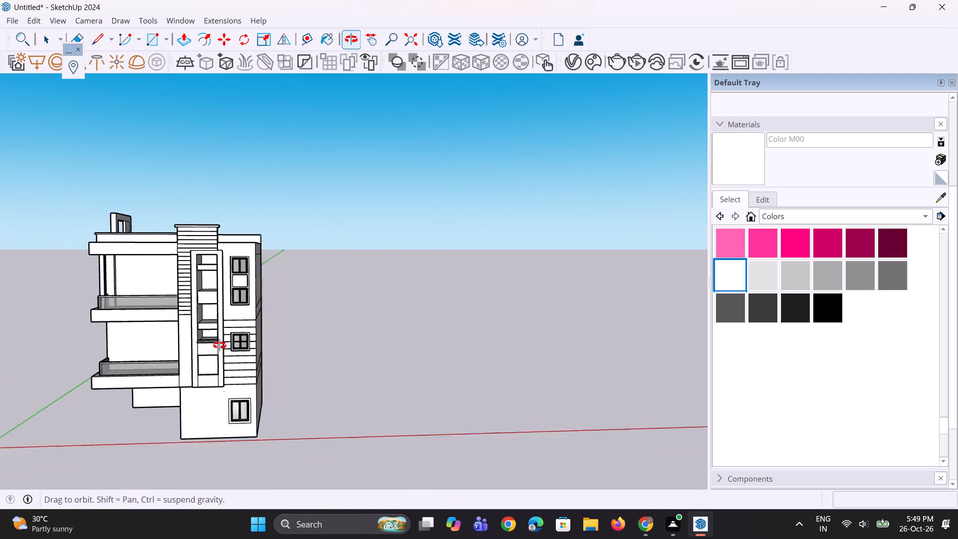
{"action": "middle_click_drag", "start_coordinate": [220, 345], "coordinate": [245, 335]}
{"action": "scroll", "coordinate": [198, 345], "scroll_direction": "up", "scroll_amount": 3}
{"action": "key", "text": "space"}
{"action": "key", "text": "space"}
{"action": "scroll", "coordinate": [193, 344], "scroll_direction": "up", "scroll_amount": 2}
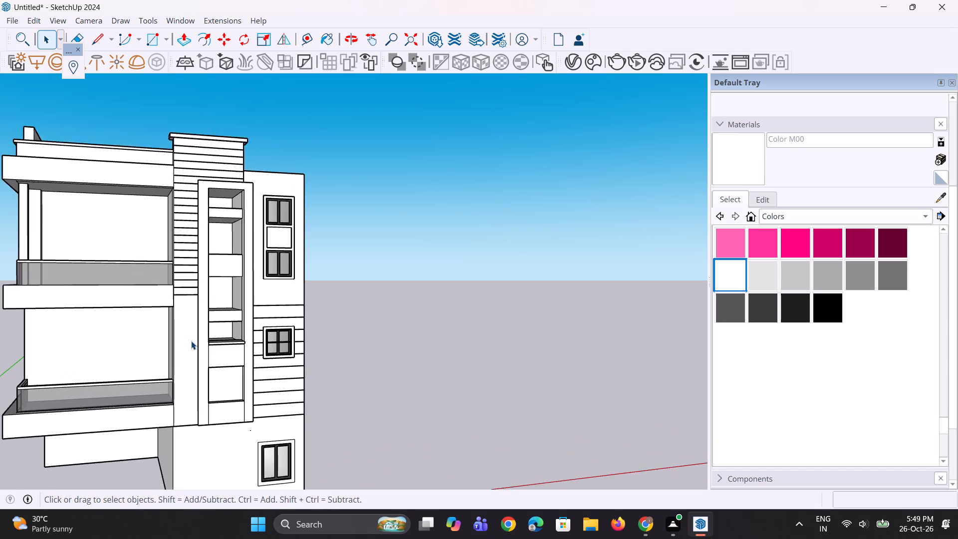
{"action": "scroll", "coordinate": [189, 339], "scroll_direction": "up", "scroll_amount": 6}
{"action": "middle_click_drag", "start_coordinate": [194, 310], "coordinate": [256, 326]}
{"action": "scroll", "coordinate": [256, 326], "scroll_direction": "up", "scroll_amount": 6}
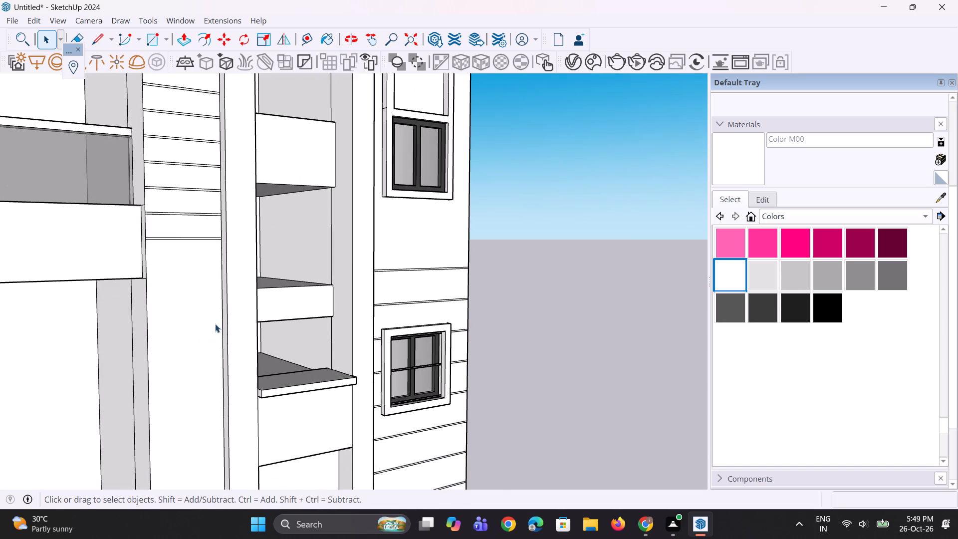
{"action": "scroll", "coordinate": [215, 324], "scroll_direction": "up", "scroll_amount": 1}
{"action": "left_click", "coordinate": [225, 307]}
{"action": "scroll", "coordinate": [223, 266], "scroll_direction": "up", "scroll_amount": 1}
{"action": "key", "text": "m"}
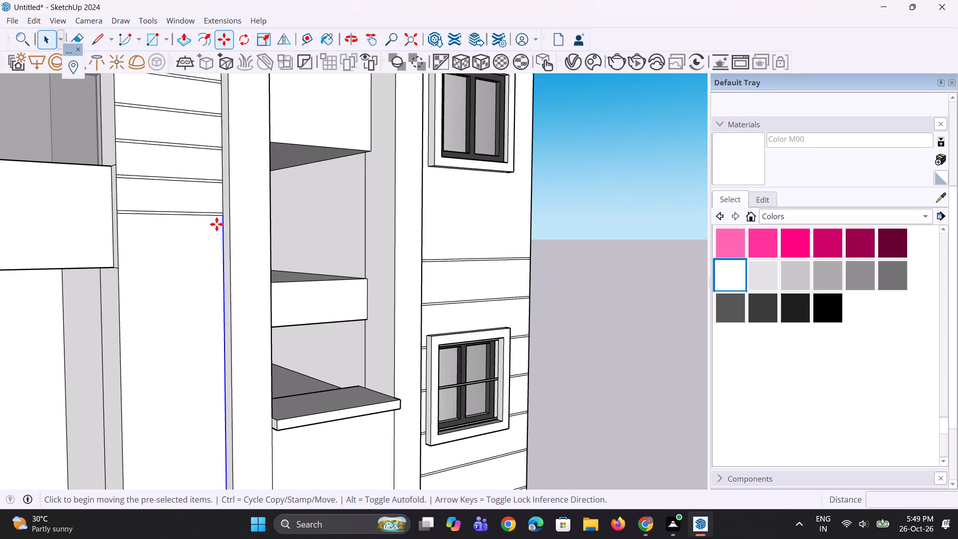
{"action": "scroll", "coordinate": [217, 224], "scroll_direction": "up", "scroll_amount": 5}
{"action": "left_click", "coordinate": [226, 217]}
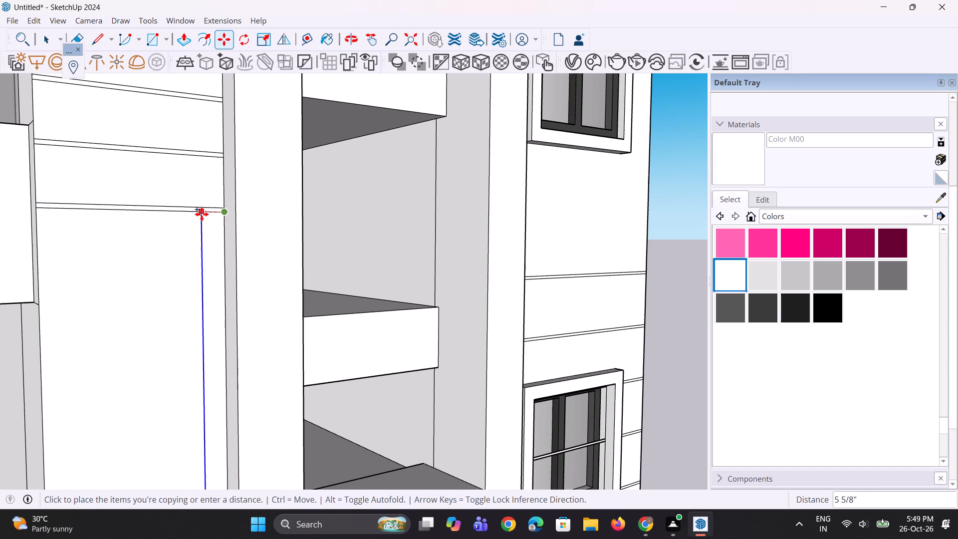
{"action": "left_click", "coordinate": [195, 216]}
Copy the new vertical line 3" further inward to outline a narrow vertical strip below the lowest groove.
{"action": "scroll", "coordinate": [194, 214], "scroll_direction": "down", "scroll_amount": 5}
{"action": "middle_click_drag", "start_coordinate": [199, 237], "coordinate": [148, 254]}
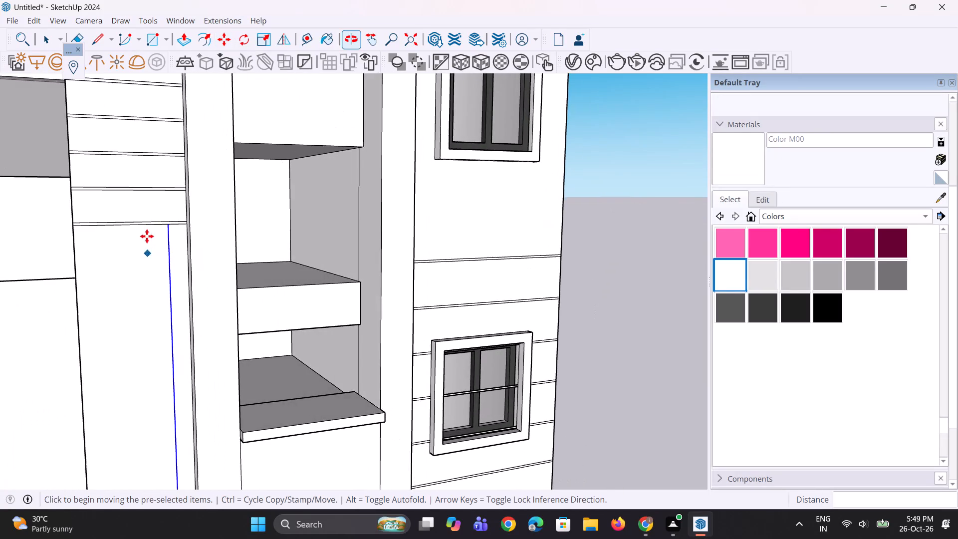
{"action": "scroll", "coordinate": [153, 224], "scroll_direction": "up", "scroll_amount": 2}
{"action": "key", "text": "m"}
{"action": "scroll", "coordinate": [153, 224], "scroll_direction": "up", "scroll_amount": 6}
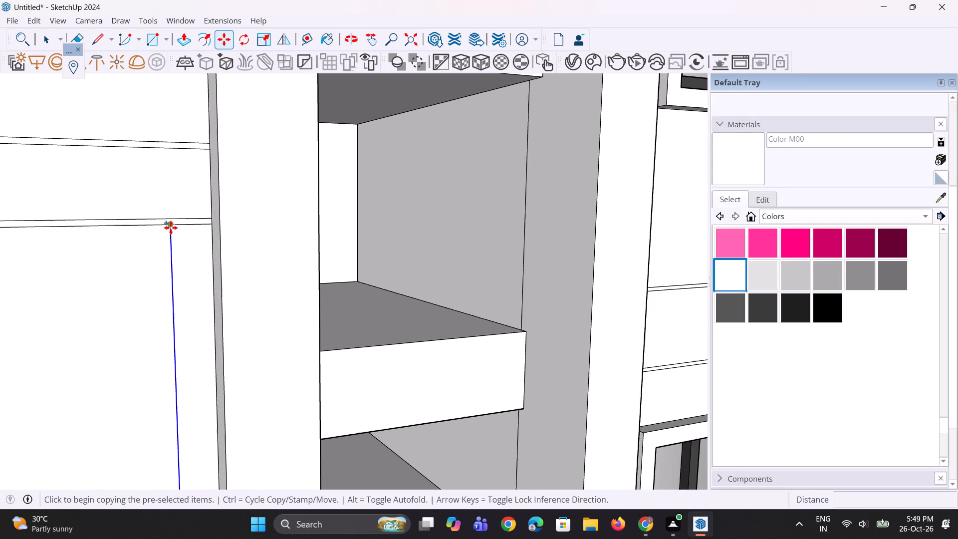
{"action": "left_click", "coordinate": [171, 228]}
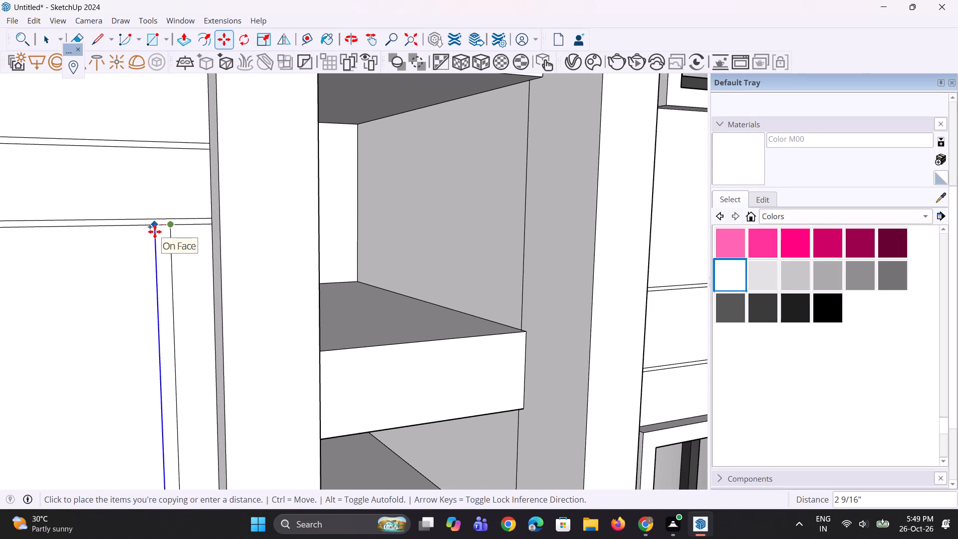
{"action": "type", "text": "3\""}
{"action": "key", "text": "Return"}
Move the narrow vertical strip about 3" closer to the recess frame.
{"action": "scroll", "coordinate": [177, 240], "scroll_direction": "down", "scroll_amount": 3}
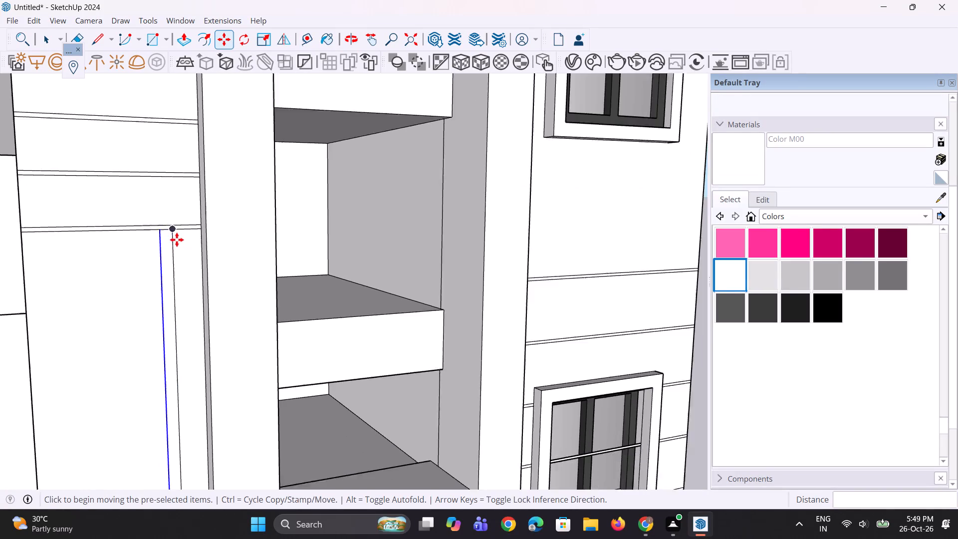
{"action": "scroll", "coordinate": [177, 240], "scroll_direction": "down", "scroll_amount": 3}
{"action": "key", "text": "space"}
{"action": "left_click", "coordinate": [168, 255]}
{"action": "scroll", "coordinate": [168, 253], "scroll_direction": "up", "scroll_amount": 5}
{"action": "key", "text": "m"}
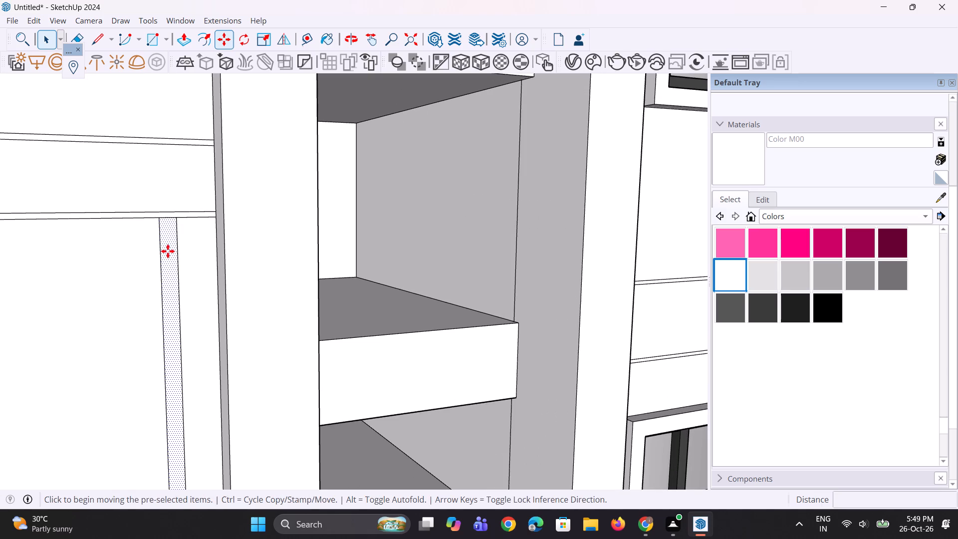
{"action": "left_click", "coordinate": [168, 251]}
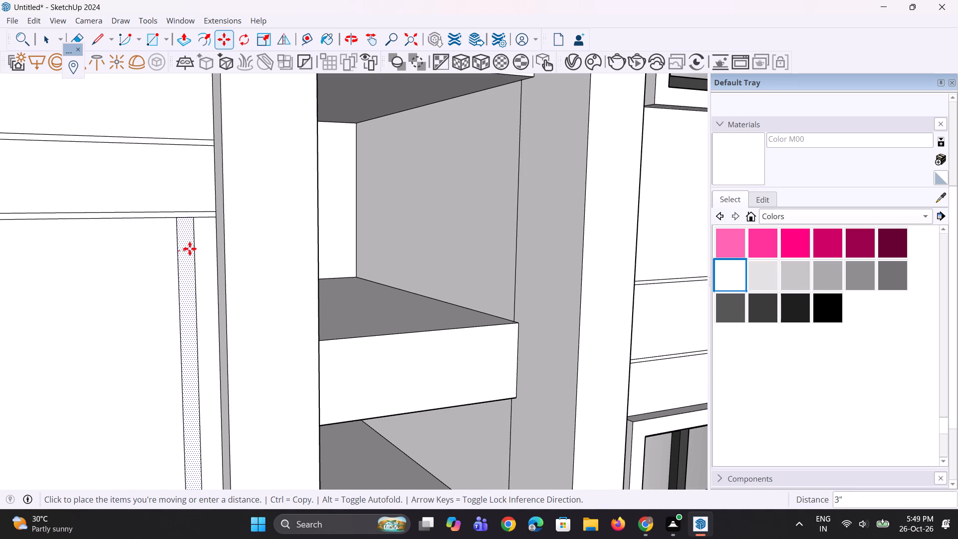
{"action": "left_click", "coordinate": [190, 249]}
Copy the vertical strip about 4 7/8" away from the recess frame and repeat the copy five times (*5).
{"action": "key", "text": "m"}
{"action": "left_click", "coordinate": [189, 249]}
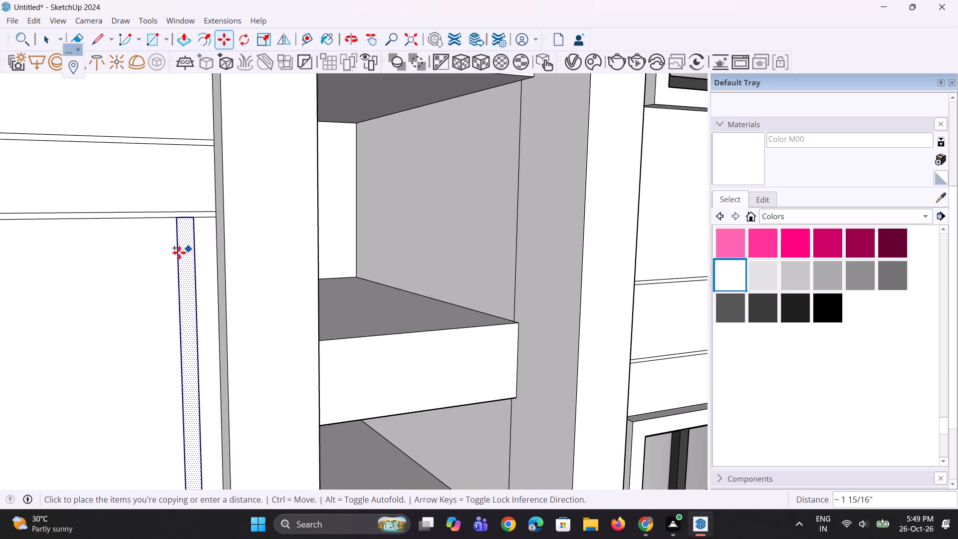
{"action": "left_click", "coordinate": [161, 251]}
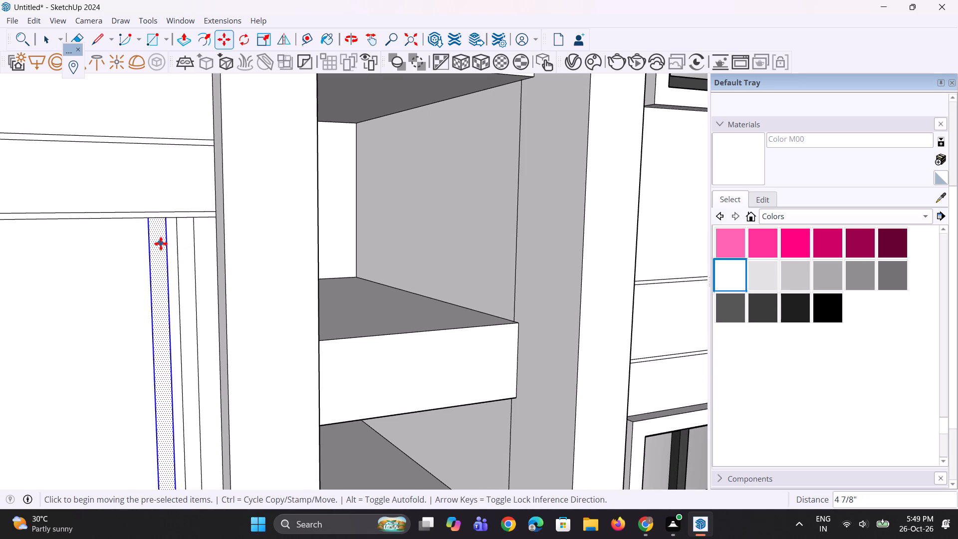
{"action": "type", "text": "*5"}
{"action": "key", "text": "Return"}
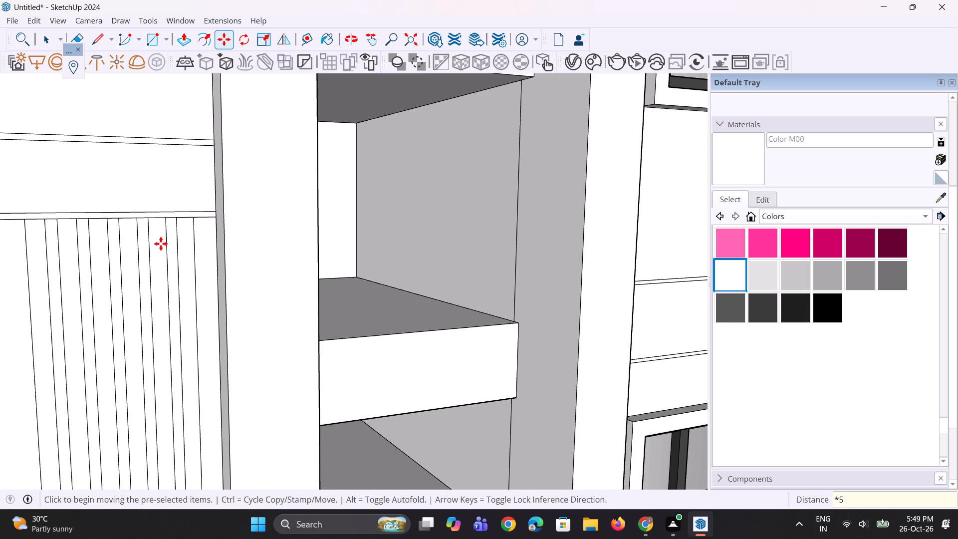
Push/Pull the vertical strip nearest the recess frame outward about 3 1/4" to form a raised batten.
{"action": "scroll", "coordinate": [159, 298], "scroll_direction": "down", "scroll_amount": 9}
{"action": "middle_click_drag", "start_coordinate": [116, 337], "coordinate": [151, 337]}
{"action": "key", "text": "space"}
{"action": "scroll", "coordinate": [185, 312], "scroll_direction": "up", "scroll_amount": 5}
{"action": "key", "text": "space"}
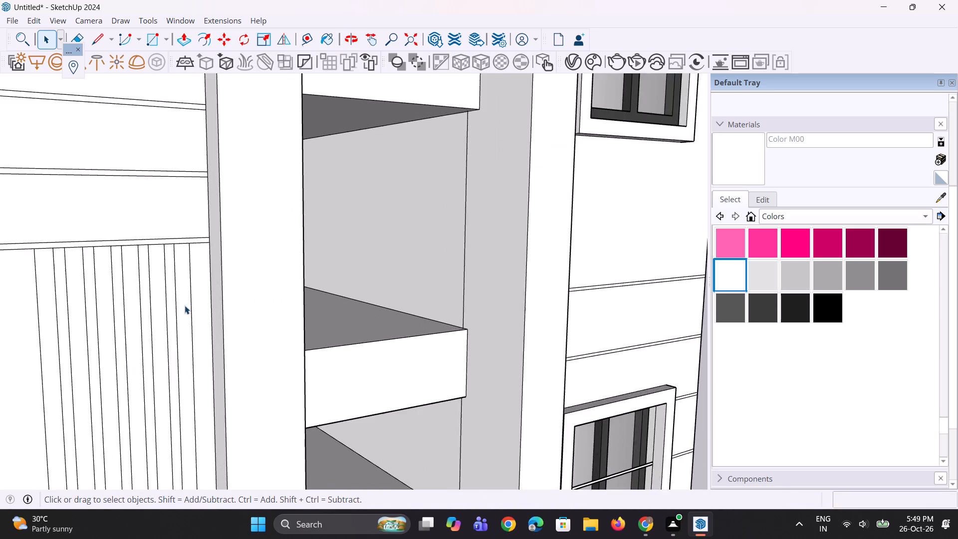
{"action": "scroll", "coordinate": [185, 305], "scroll_direction": "up", "scroll_amount": 5}
{"action": "key", "text": "p"}
{"action": "scroll", "coordinate": [180, 299], "scroll_direction": "up", "scroll_amount": 7}
{"action": "left_click", "coordinate": [172, 285]}
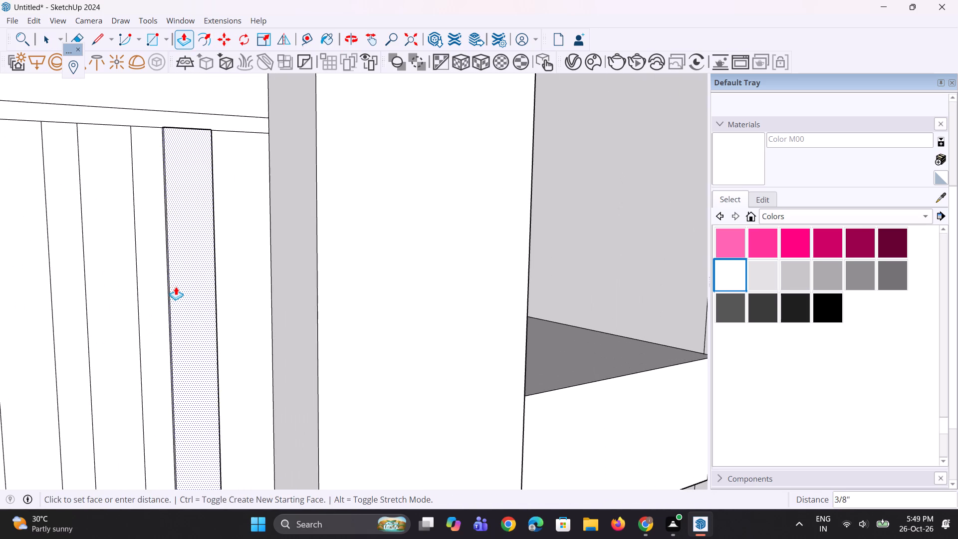
{"action": "left_click", "coordinate": [185, 293]}
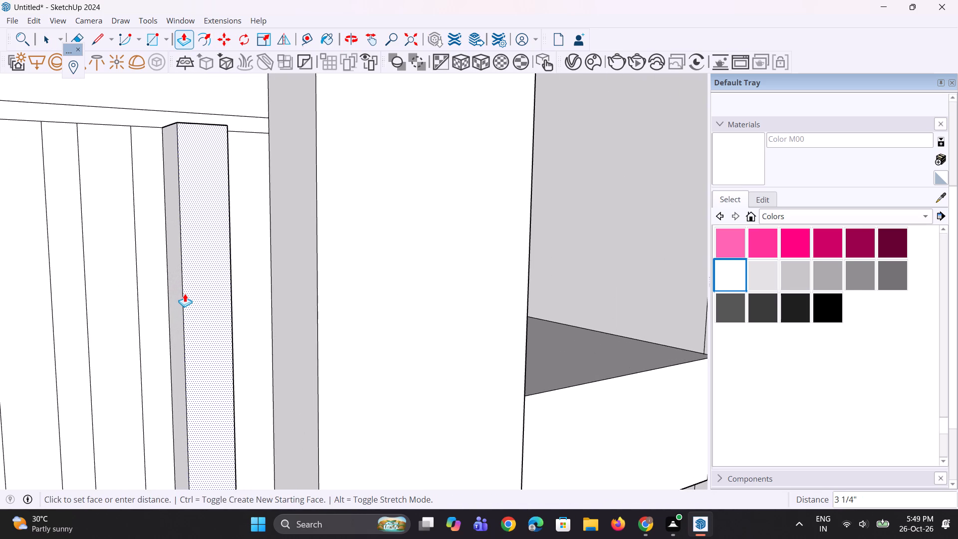
Select the raised batten's front, top and both side faces and make them a group.
{"action": "middle_click_drag", "start_coordinate": [203, 282], "coordinate": [181, 343]}
{"action": "scroll", "coordinate": [182, 326], "scroll_direction": "down", "scroll_amount": 6}
{"action": "middle_click_drag", "start_coordinate": [182, 326], "coordinate": [160, 332]}
{"action": "key", "text": "space"}
{"action": "scroll", "coordinate": [174, 321], "scroll_direction": "up", "scroll_amount": 2}
{"action": "key", "text": "space"}
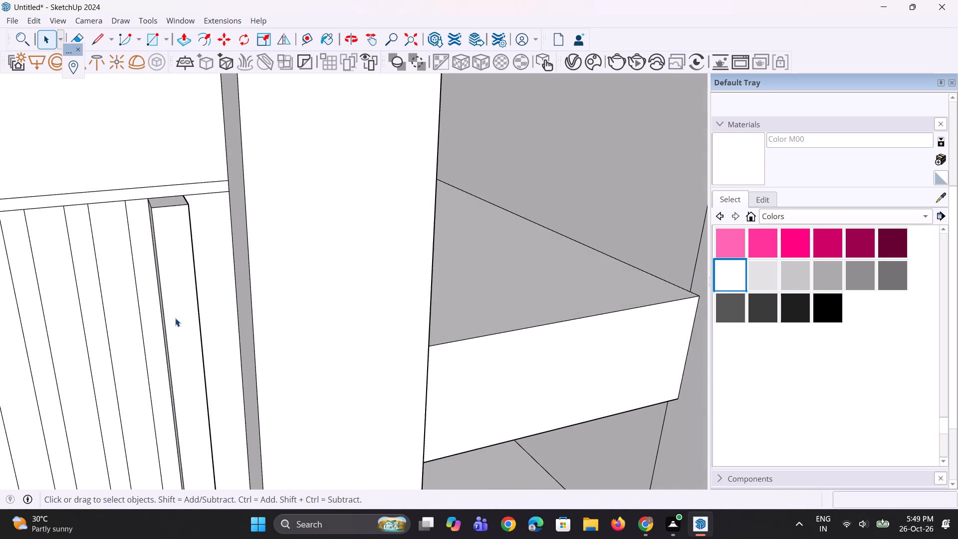
{"action": "left_click", "coordinate": [175, 318]}
{"action": "middle_click_drag", "start_coordinate": [171, 311], "coordinate": [220, 300]}
{"action": "scroll", "coordinate": [173, 267], "scroll_direction": "up", "scroll_amount": 2}
{"action": "left_click", "coordinate": [172, 237], "text": "ctrl"}
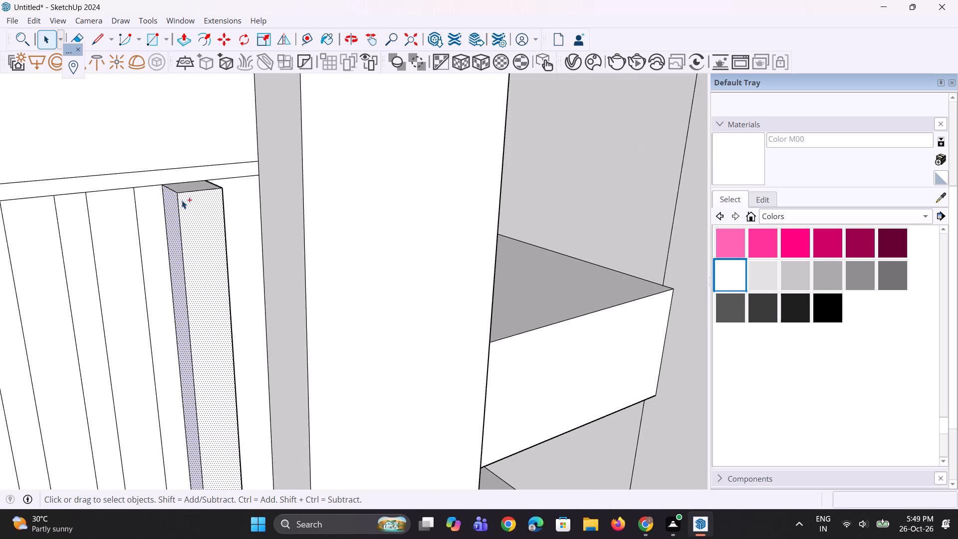
{"action": "left_click", "coordinate": [185, 186], "text": "ctrl"}
{"action": "middle_click_drag", "start_coordinate": [209, 218], "coordinate": [63, 229]}
{"action": "scroll", "coordinate": [180, 227], "scroll_direction": "up", "scroll_amount": 4}
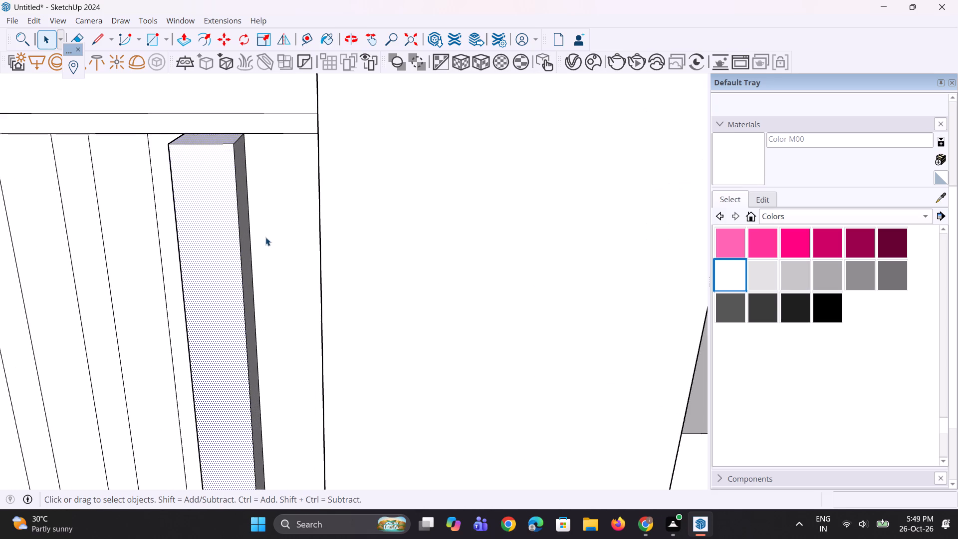
{"action": "scroll", "coordinate": [265, 237], "scroll_direction": "up", "scroll_amount": 2}
{"action": "left_click", "coordinate": [241, 234], "text": "ctrl"}
{"action": "right_click", "coordinate": [167, 234]}
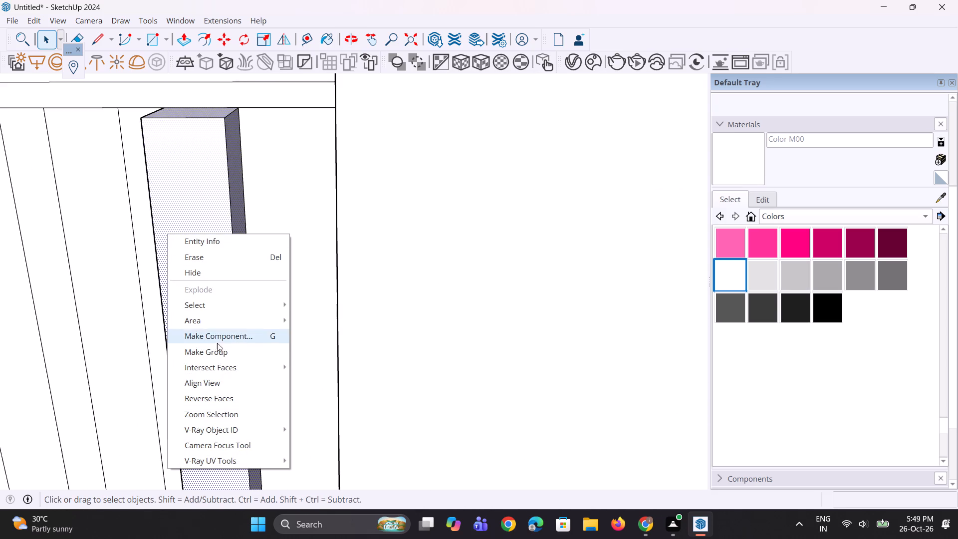
{"action": "left_click", "coordinate": [218, 347]}
Copy the batten group 4 7/8" away from the recess frame onto the adjacent outlined strip.
{"action": "scroll", "coordinate": [218, 347], "scroll_direction": "down", "scroll_amount": 5}
{"action": "middle_click_drag", "start_coordinate": [209, 324], "coordinate": [247, 325]}
{"action": "scroll", "coordinate": [198, 245], "scroll_direction": "up", "scroll_amount": 1}
{"action": "key", "text": "m"}
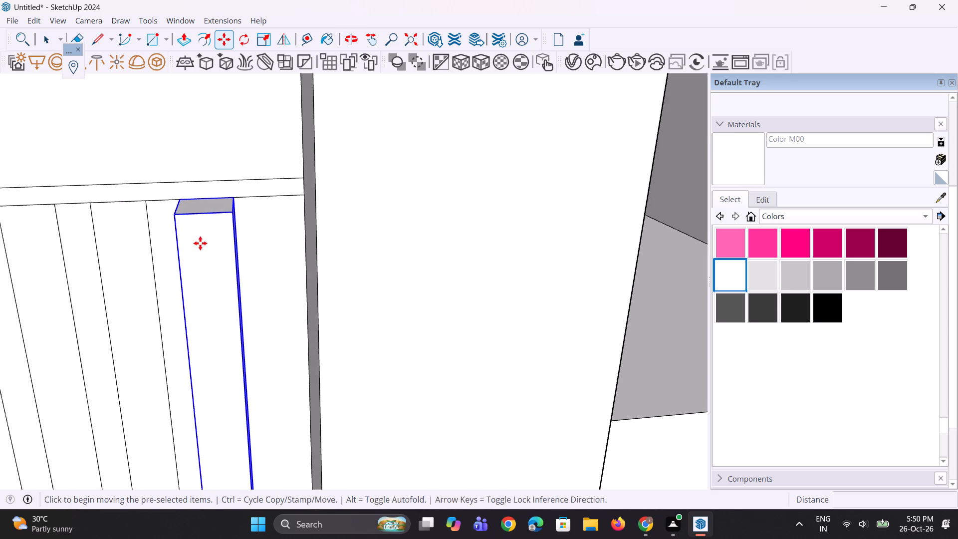
{"action": "scroll", "coordinate": [225, 209], "scroll_direction": "up", "scroll_amount": 1}
{"action": "left_click", "coordinate": [229, 198]}
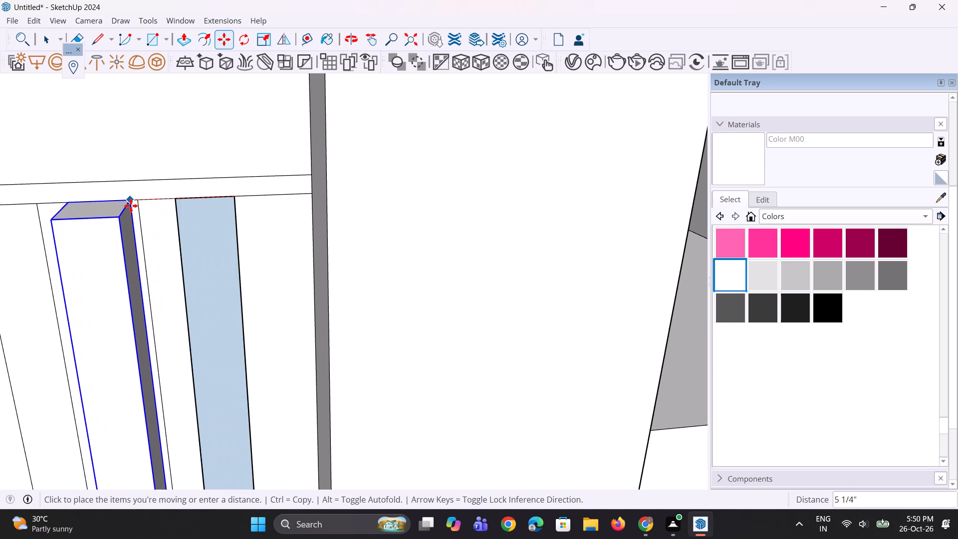
{"action": "left_click", "coordinate": [136, 207]}
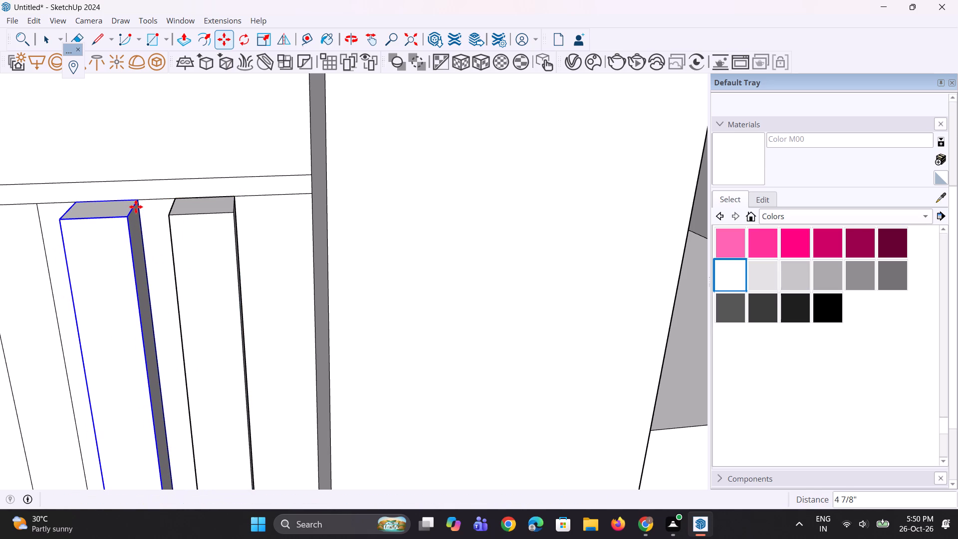
Repeat the batten group copy five times (*5) across the remaining outlined strips below the tower's grooves.
{"action": "type", "text": "*5"}
{"action": "key", "text": "Return"}
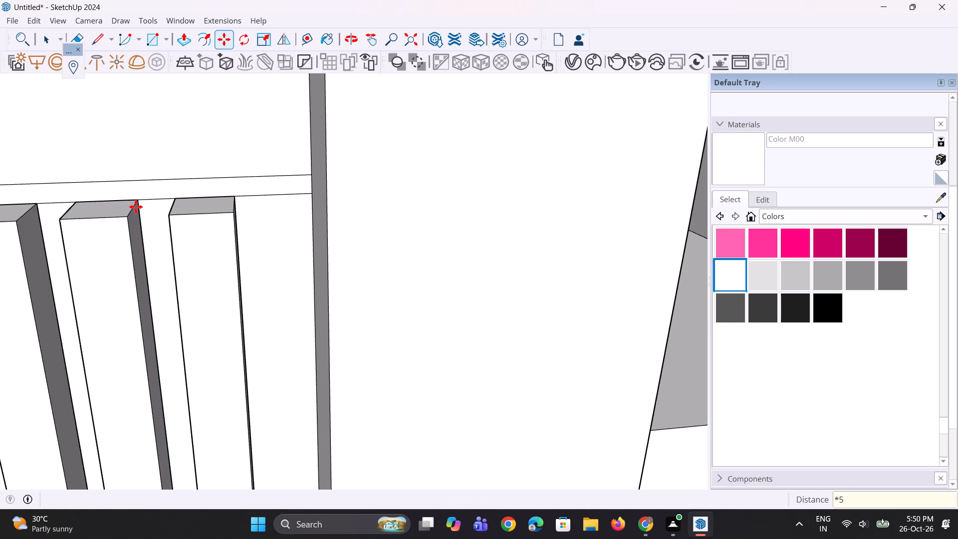
Examine the row of battens and the surrounding tower, balcony and window facade from above, below and the front.
{"action": "scroll", "coordinate": [139, 207], "scroll_direction": "down", "scroll_amount": 13}
{"action": "scroll", "coordinate": [190, 287], "scroll_direction": "down", "scroll_amount": 6}
{"action": "middle_click_drag", "start_coordinate": [209, 270], "coordinate": [233, 252]}
{"action": "scroll", "coordinate": [204, 238], "scroll_direction": "down", "scroll_amount": 6}
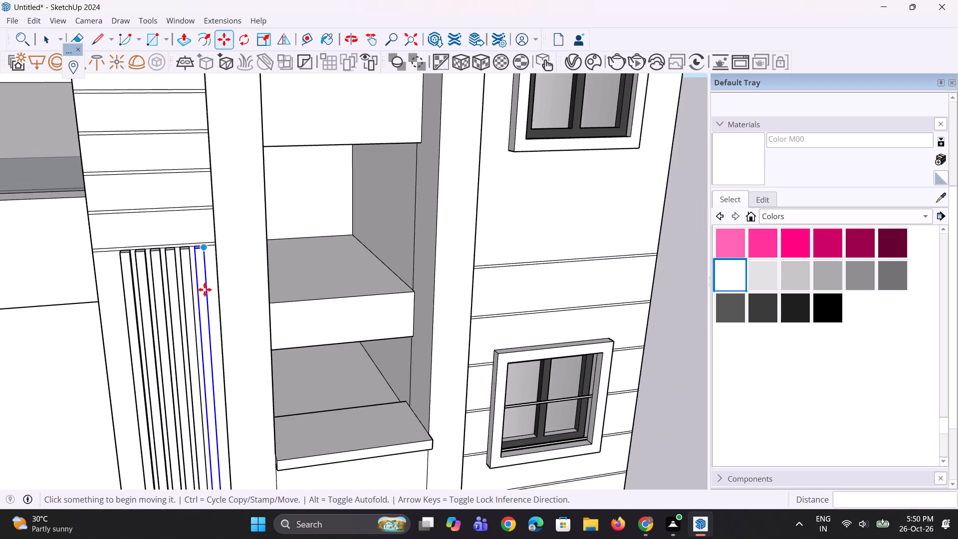
{"action": "middle_click_drag", "start_coordinate": [207, 298], "coordinate": [138, 291]}
{"action": "key", "text": "space"}
{"action": "scroll", "coordinate": [165, 280], "scroll_direction": "down", "scroll_amount": 8}
{"action": "key", "text": "space"}
{"action": "left_click_drag", "start_coordinate": [504, 306], "coordinate": [524, 312]}
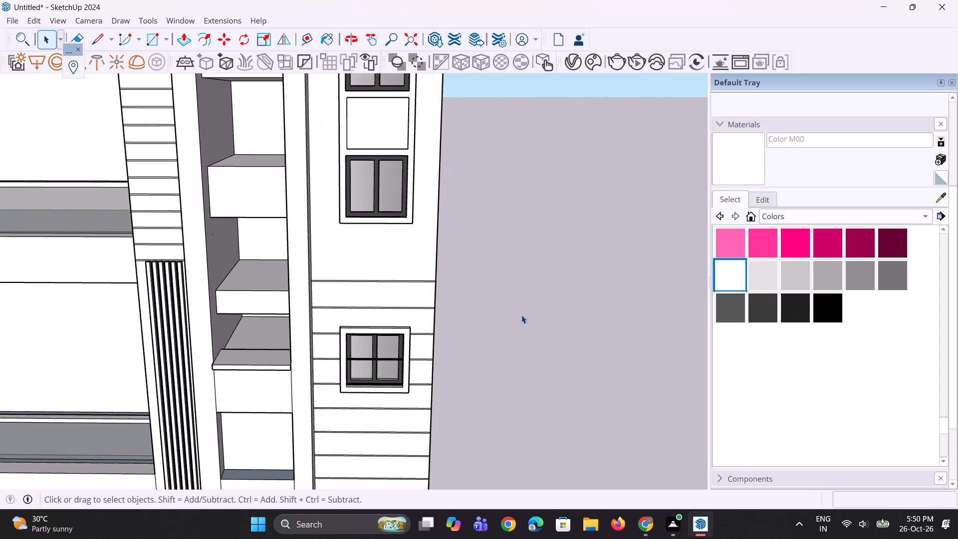
{"action": "scroll", "coordinate": [285, 350], "scroll_direction": "down", "scroll_amount": 5}
{"action": "middle_click_drag", "start_coordinate": [283, 377], "coordinate": [388, 140]}
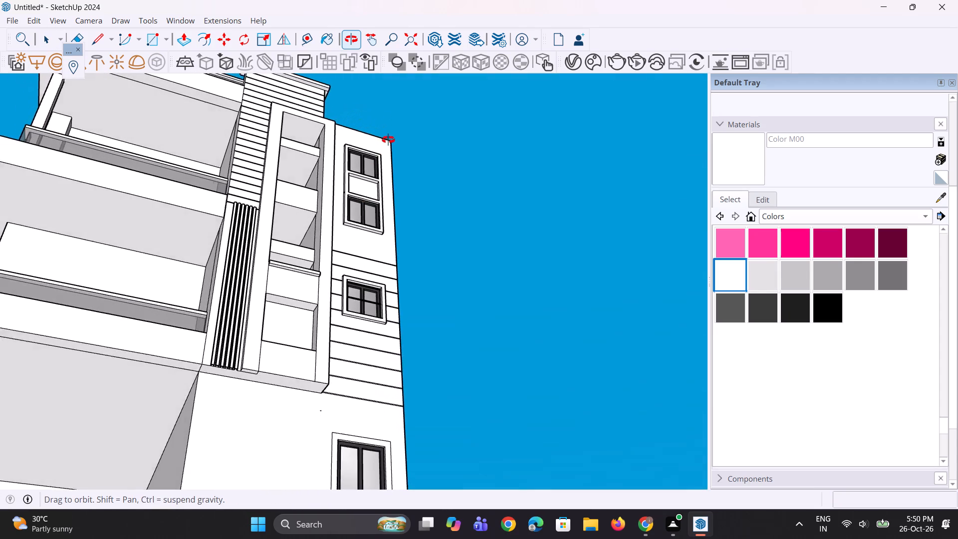
{"action": "middle_click_drag", "start_coordinate": [388, 140], "coordinate": [390, 151]}
{"action": "scroll", "coordinate": [306, 224], "scroll_direction": "down", "scroll_amount": 5}
{"action": "middle_click_drag", "start_coordinate": [273, 203], "coordinate": [286, 342]}
{"action": "scroll", "coordinate": [275, 238], "scroll_direction": "up", "scroll_amount": 4}
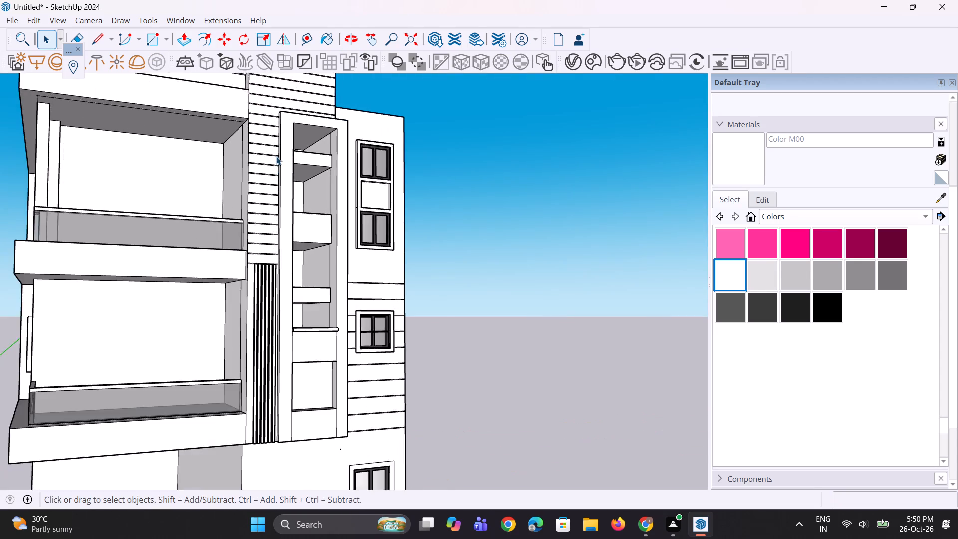
{"action": "scroll", "coordinate": [276, 156], "scroll_direction": "up", "scroll_amount": 3}
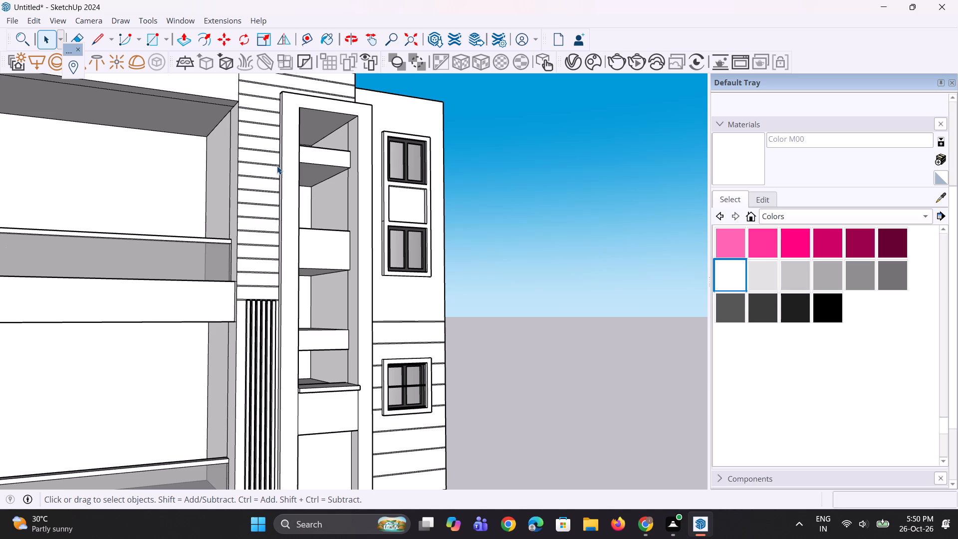
{"action": "scroll", "coordinate": [293, 197], "scroll_direction": "down", "scroll_amount": 3}
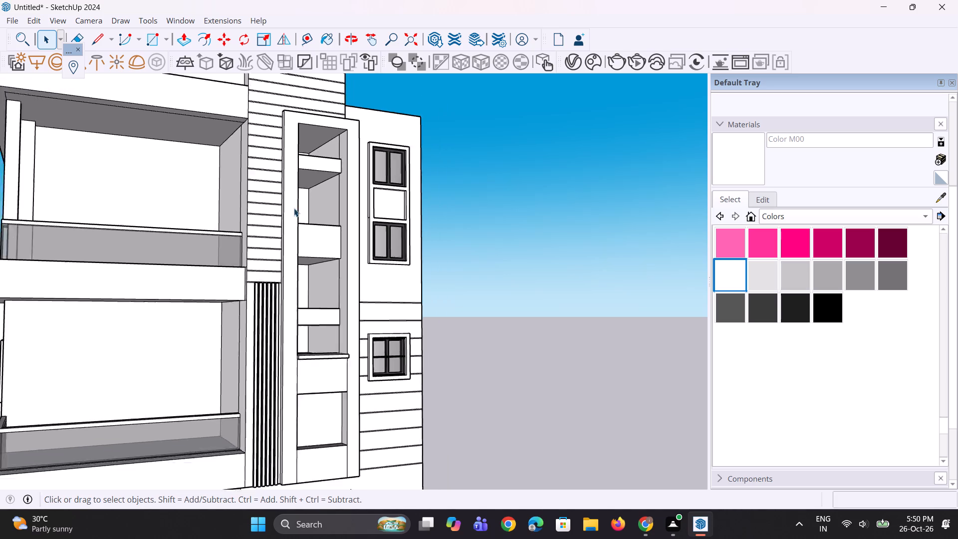
{"action": "scroll", "coordinate": [294, 208], "scroll_direction": "down", "scroll_amount": 3}
{"action": "middle_click_drag", "start_coordinate": [255, 229], "coordinate": [263, 299]}
{"action": "scroll", "coordinate": [275, 58], "scroll_direction": "up", "scroll_amount": 4}
{"action": "scroll", "coordinate": [288, 133], "scroll_direction": "up", "scroll_amount": 4}
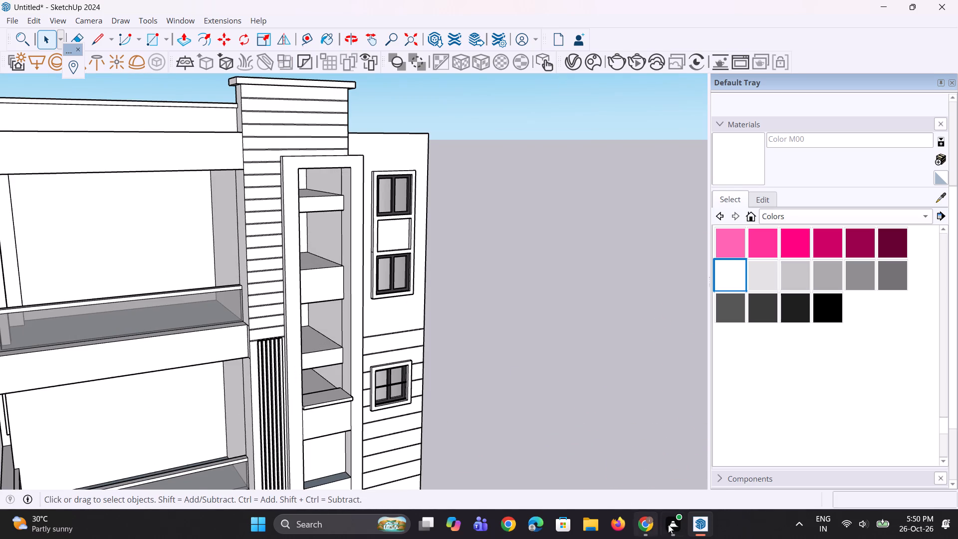
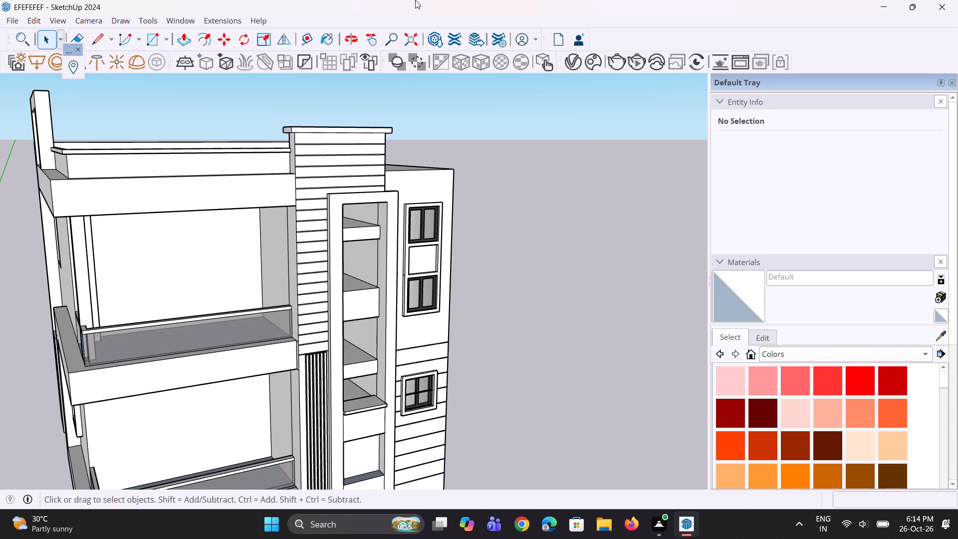
Examine the whole house's front and side facades and the upper balcony's glass railing from several angles.
{"action": "scroll", "coordinate": [369, 249], "scroll_direction": "down", "scroll_amount": 8}
{"action": "middle_click_drag", "start_coordinate": [369, 260], "coordinate": [344, 244]}
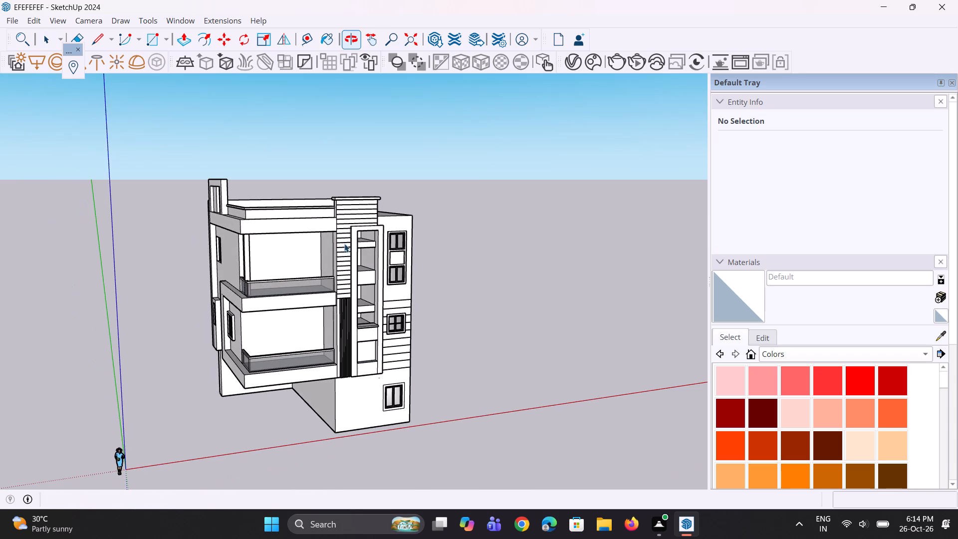
{"action": "scroll", "coordinate": [288, 286], "scroll_direction": "down", "scroll_amount": 3}
{"action": "middle_click_drag", "start_coordinate": [287, 279], "coordinate": [220, 253]}
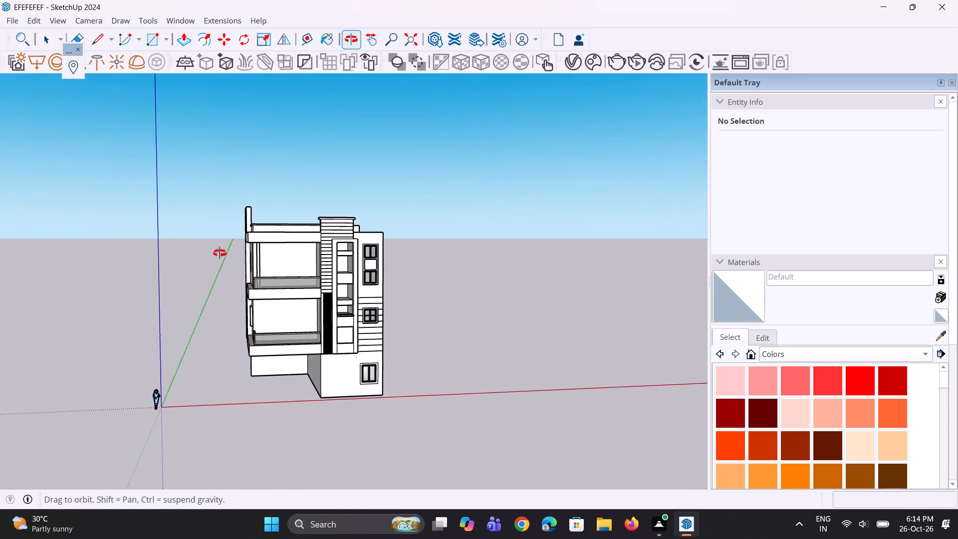
{"action": "middle_click_drag", "start_coordinate": [220, 253], "coordinate": [316, 260]}
{"action": "scroll", "coordinate": [241, 253], "scroll_direction": "up", "scroll_amount": 8}
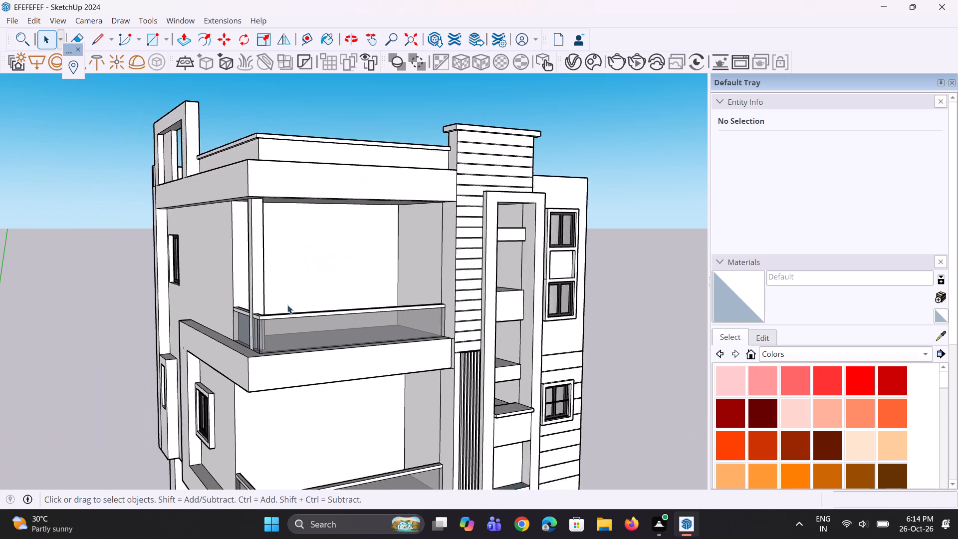
{"action": "scroll", "coordinate": [287, 305], "scroll_direction": "up", "scroll_amount": 11}
{"action": "middle_click_drag", "start_coordinate": [297, 336], "coordinate": [304, 385]}
{"action": "scroll", "coordinate": [245, 357], "scroll_direction": "up", "scroll_amount": 3}
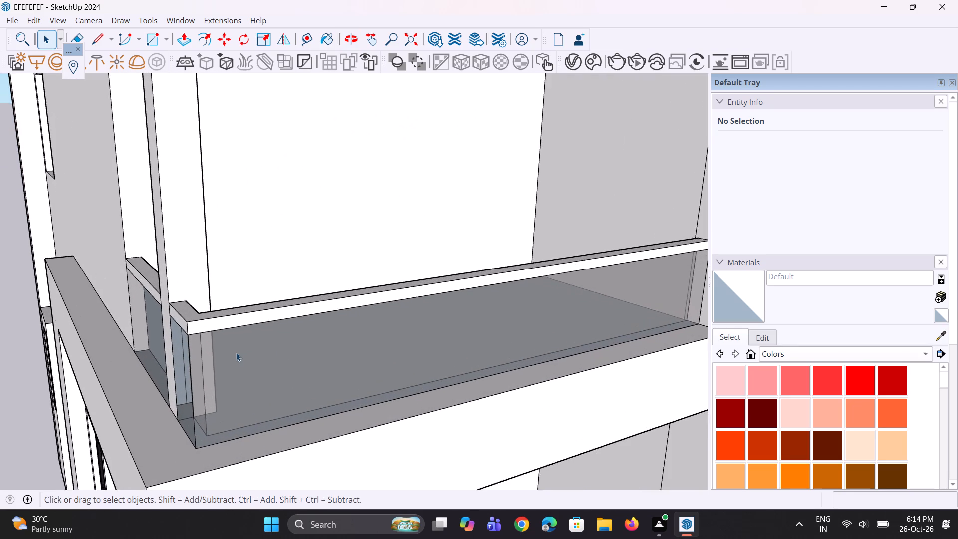
{"action": "scroll", "coordinate": [235, 353], "scroll_direction": "up", "scroll_amount": 2}
{"action": "scroll", "coordinate": [315, 302], "scroll_direction": "down", "scroll_amount": 10}
{"action": "scroll", "coordinate": [276, 277], "scroll_direction": "down", "scroll_amount": 10}
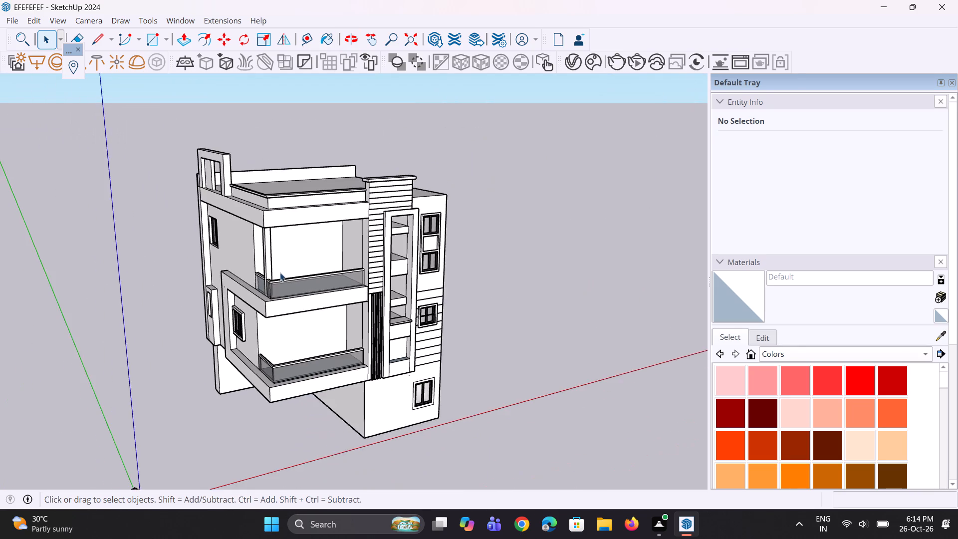
{"action": "scroll", "coordinate": [280, 272], "scroll_direction": "down", "scroll_amount": 10}
Push/Pull the building's bottom face down about 1' 9 11/16" as a new starting face to form a plinth.
{"action": "middle_click_drag", "start_coordinate": [292, 330], "coordinate": [288, 274]}
{"action": "scroll", "coordinate": [293, 329], "scroll_direction": "up", "scroll_amount": 4}
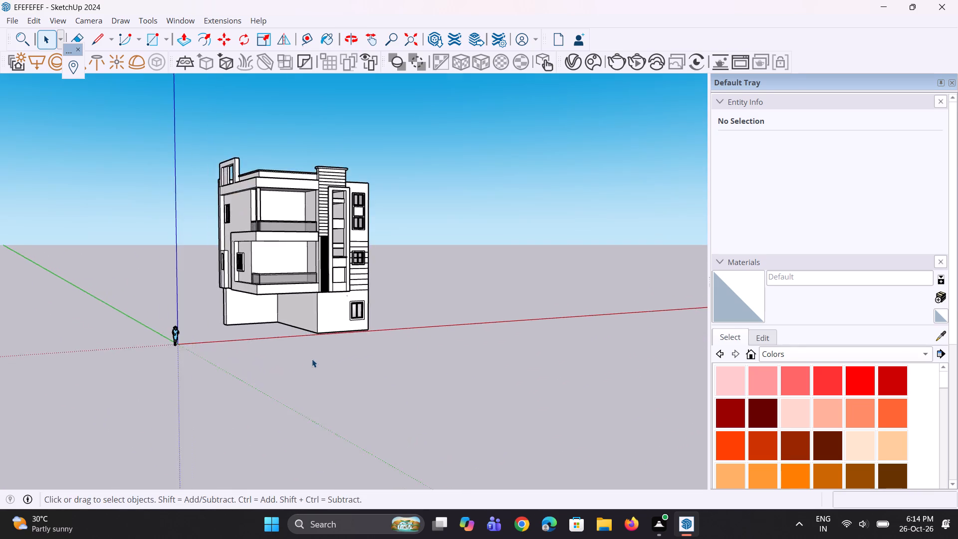
{"action": "scroll", "coordinate": [312, 359], "scroll_direction": "up", "scroll_amount": 2}
{"action": "middle_click_drag", "start_coordinate": [312, 358], "coordinate": [303, 285]}
{"action": "scroll", "coordinate": [306, 296], "scroll_direction": "up", "scroll_amount": 1}
{"action": "scroll", "coordinate": [300, 337], "scroll_direction": "up", "scroll_amount": 7}
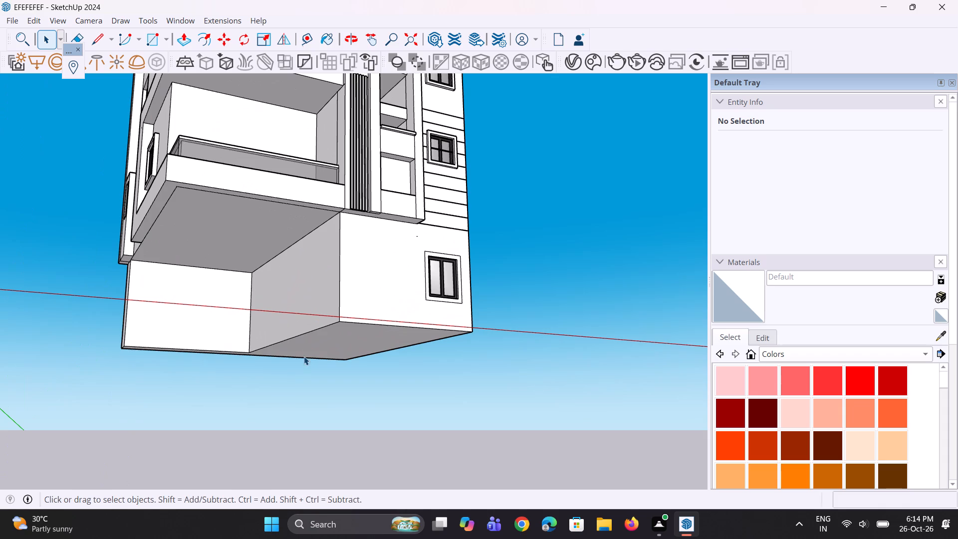
{"action": "key", "text": "p"}
{"action": "left_click", "coordinate": [307, 347]}
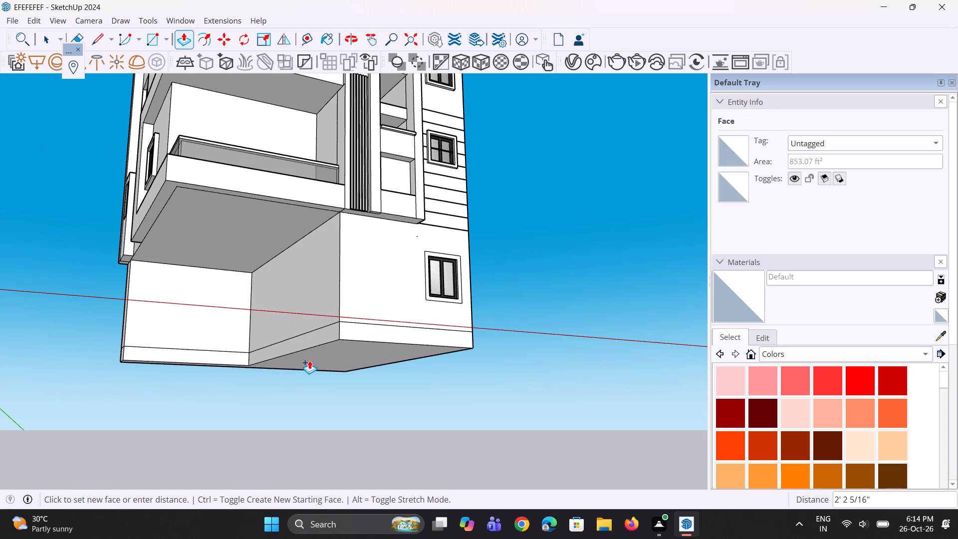
{"action": "left_click", "coordinate": [308, 358]}
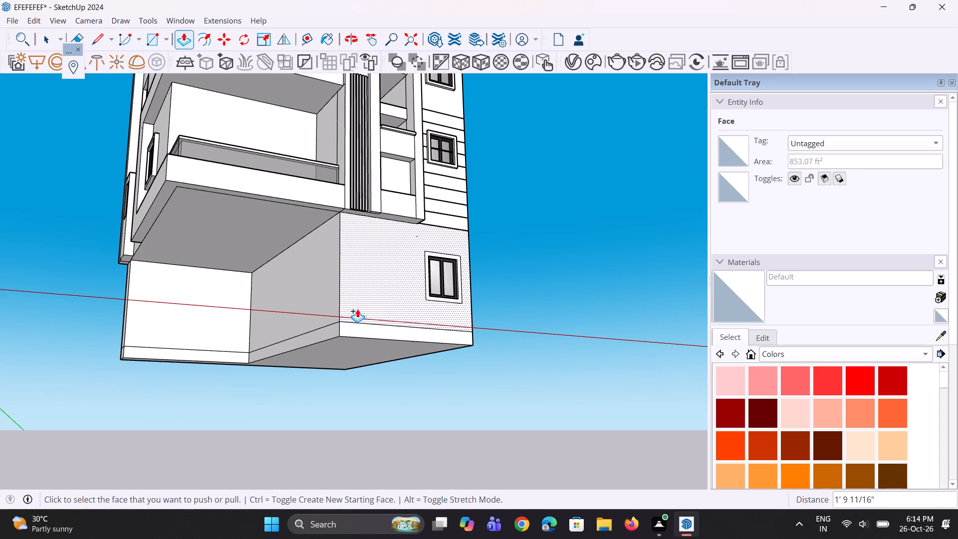
Pull the recessed plinth face under the lower balcony forward, slightly past the ground-floor front wall, forming a porch floor.
{"action": "middle_click_drag", "start_coordinate": [356, 310], "coordinate": [351, 429]}
{"action": "scroll", "coordinate": [339, 383], "scroll_direction": "up", "scroll_amount": 2}
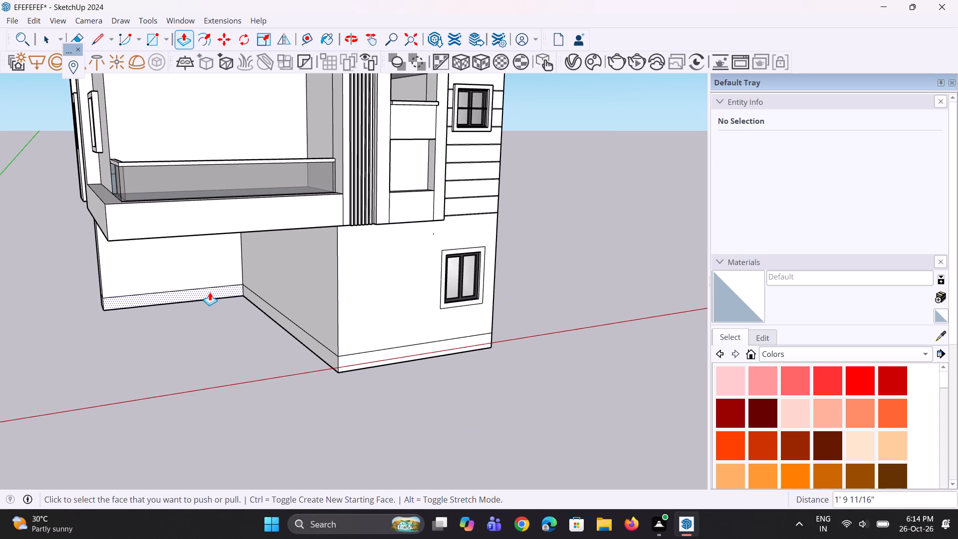
{"action": "left_click", "coordinate": [210, 292]}
{"action": "left_click", "coordinate": [342, 360]}
{"action": "left_click", "coordinate": [295, 367]}
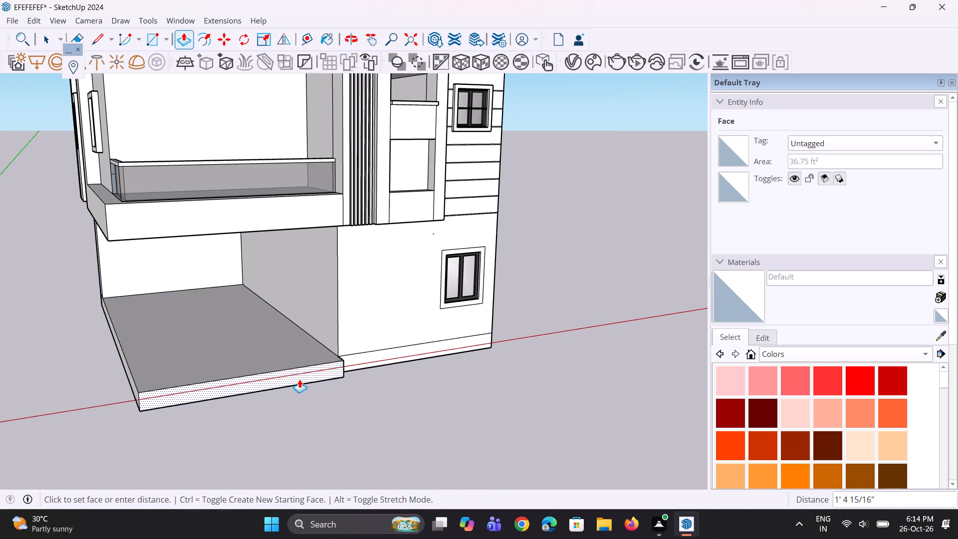
{"action": "left_click", "coordinate": [302, 384]}
{"action": "middle_click_drag", "start_coordinate": [417, 369], "coordinate": [395, 419]}
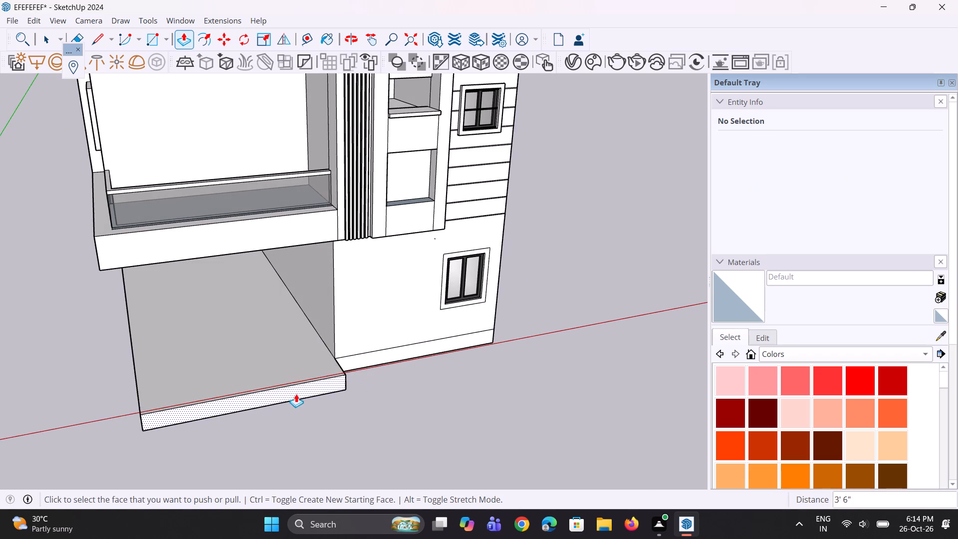
{"action": "left_click", "coordinate": [296, 394]}
{"action": "left_click", "coordinate": [314, 226]}
Pull the plinth strip below the ground-floor window wall forward about 1' 5 1/16", flush with the porch floor's front.
{"action": "scroll", "coordinate": [377, 350], "scroll_direction": "up", "scroll_amount": 2}
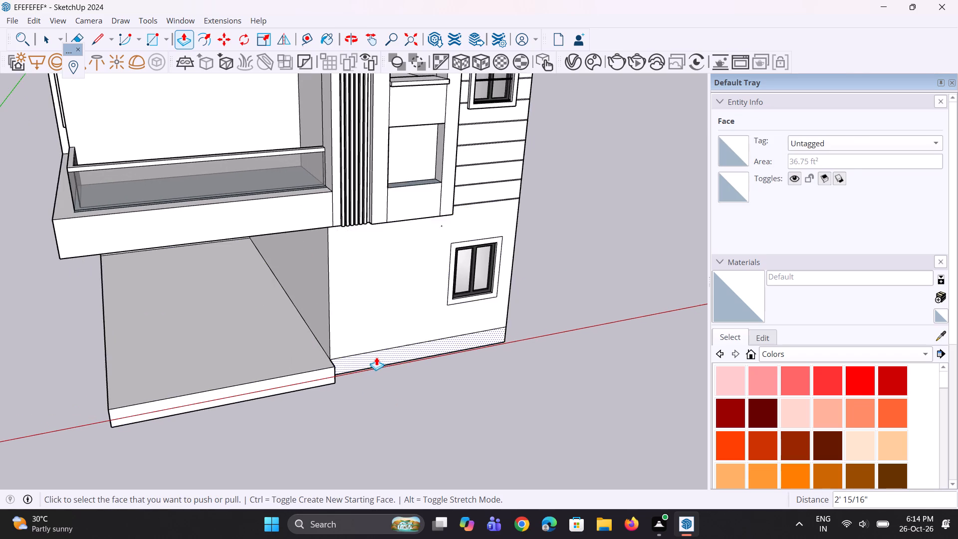
{"action": "double_click", "coordinate": [356, 357]}
{"action": "key", "text": "ctrl+z"}
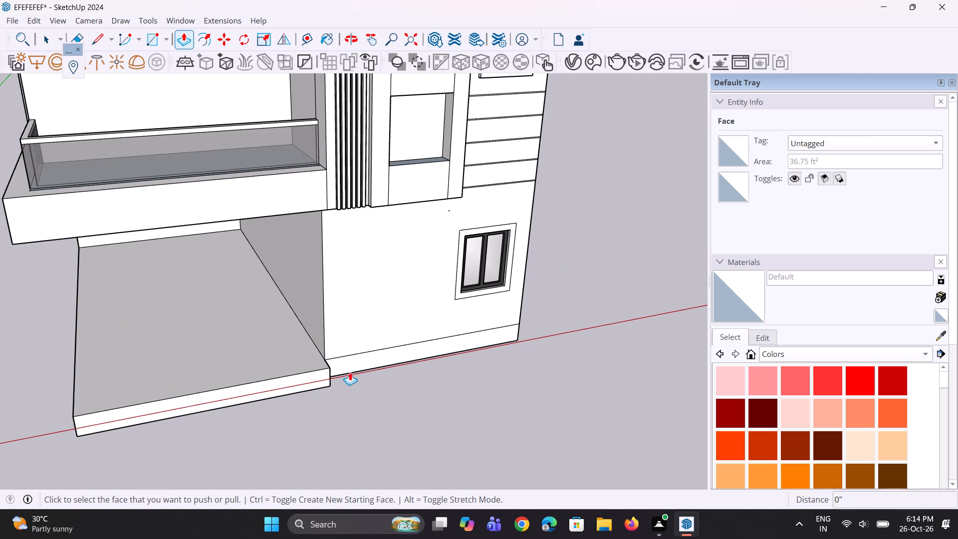
{"action": "left_click", "coordinate": [351, 365]}
{"action": "left_click", "coordinate": [298, 386]}
Extend the porch floor's front face about 2' 2 3/8" and bring the window wall's plinth strip flush with it.
{"action": "scroll", "coordinate": [298, 386], "scroll_direction": "down", "scroll_amount": 5}
{"action": "scroll", "coordinate": [268, 385], "scroll_direction": "up", "scroll_amount": 1}
{"action": "middle_click_drag", "start_coordinate": [268, 385], "coordinate": [364, 421]}
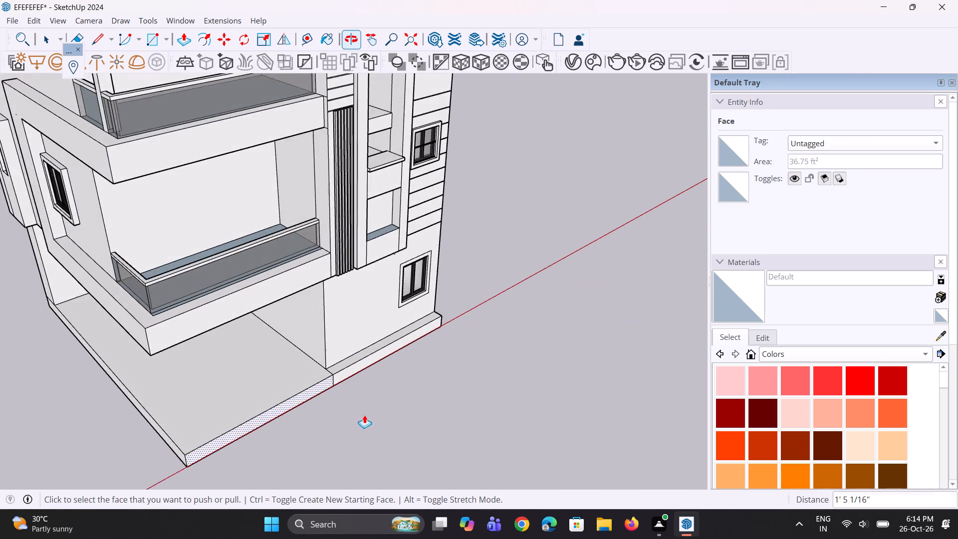
{"action": "scroll", "coordinate": [339, 404], "scroll_direction": "up", "scroll_amount": 3}
{"action": "left_click", "coordinate": [302, 392]}
{"action": "left_click", "coordinate": [316, 405]}
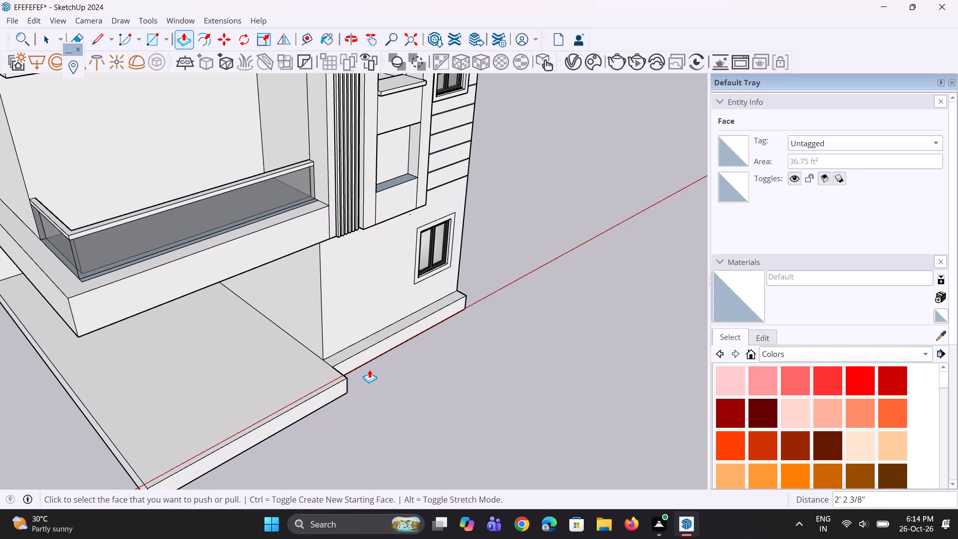
{"action": "double_click", "coordinate": [369, 357]}
Extend the front faces of the porch floor and the adjoining plinth strip outward about 5' 2 11/16", keeping them flush.
{"action": "scroll", "coordinate": [372, 360], "scroll_direction": "down", "scroll_amount": 10}
{"action": "scroll", "coordinate": [351, 382], "scroll_direction": "up", "scroll_amount": 3}
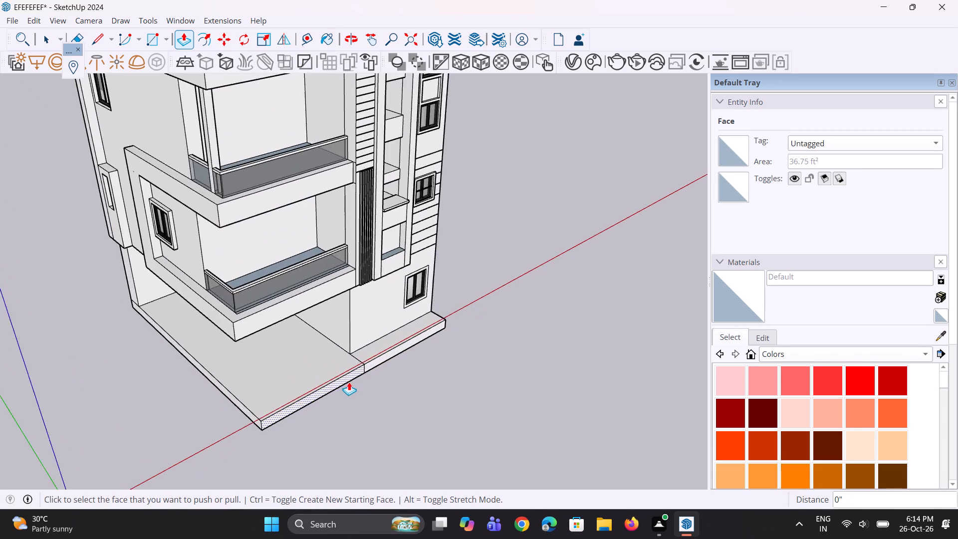
{"action": "scroll", "coordinate": [349, 382], "scroll_direction": "up", "scroll_amount": 4}
{"action": "left_click", "coordinate": [345, 380]}
{"action": "left_click", "coordinate": [368, 411]}
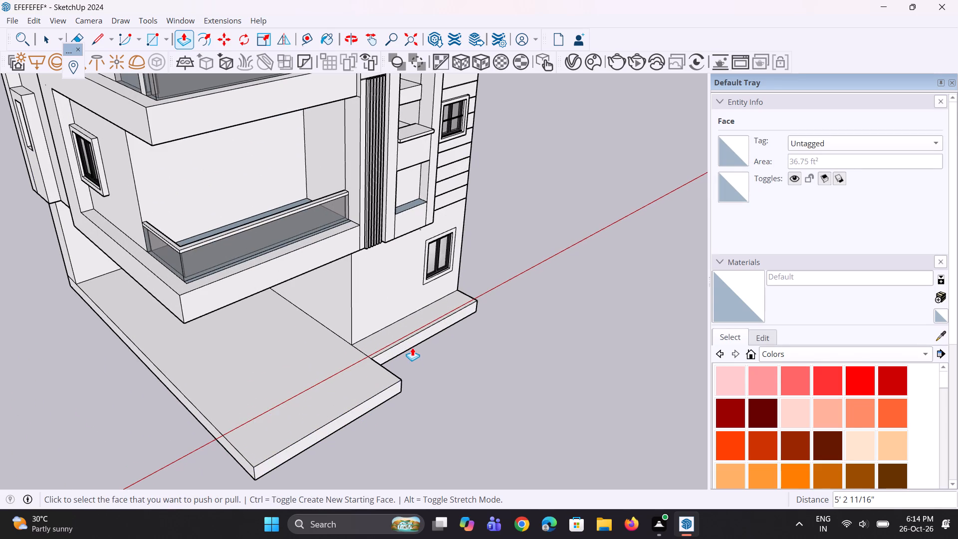
{"action": "left_click", "coordinate": [412, 347]}
{"action": "left_click", "coordinate": [373, 407]}
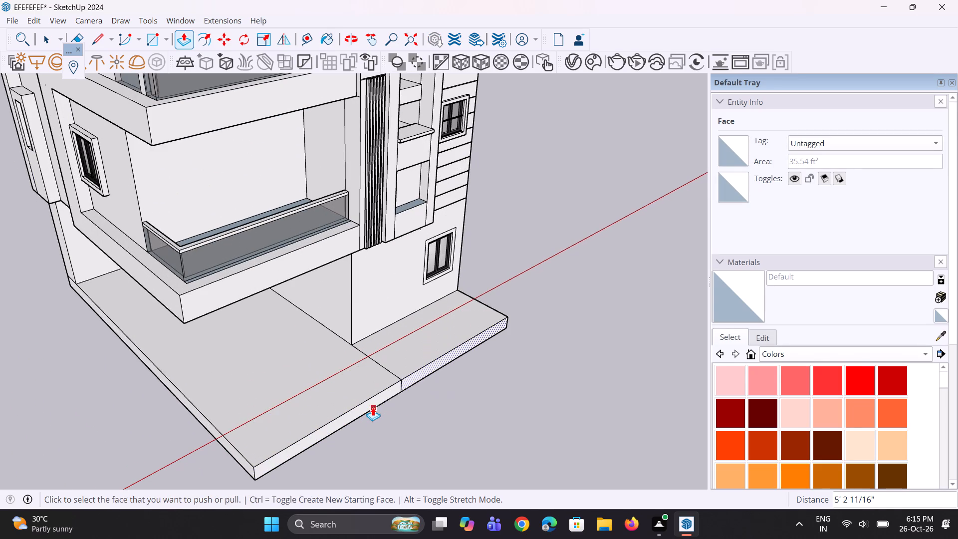
Erase the seam edges between the two plinth parts on the slab's top and front faces.
{"action": "middle_click_drag", "start_coordinate": [393, 391], "coordinate": [379, 410]}
{"action": "scroll", "coordinate": [400, 371], "scroll_direction": "up", "scroll_amount": 7}
{"action": "key", "text": "e"}
{"action": "left_click_drag", "start_coordinate": [366, 364], "coordinate": [387, 366]}
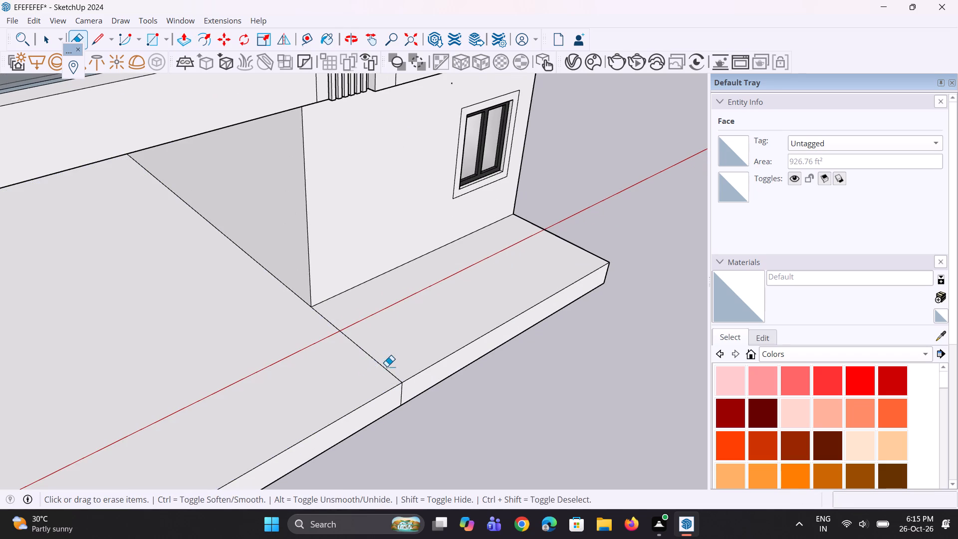
{"action": "left_click_drag", "start_coordinate": [387, 366], "coordinate": [387, 366]}
{"action": "scroll", "coordinate": [378, 359], "scroll_direction": "down", "scroll_amount": 10}
{"action": "middle_click_drag", "start_coordinate": [505, 327], "coordinate": [258, 316]}
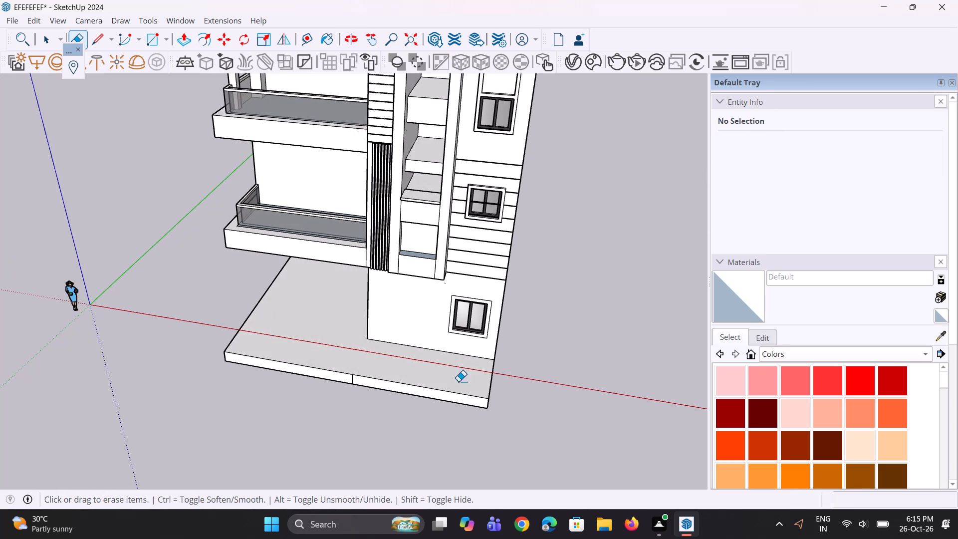
{"action": "scroll", "coordinate": [447, 357], "scroll_direction": "down", "scroll_amount": 7}
{"action": "middle_click_drag", "start_coordinate": [458, 362], "coordinate": [477, 341]}
{"action": "scroll", "coordinate": [473, 349], "scroll_direction": "up", "scroll_amount": 5}
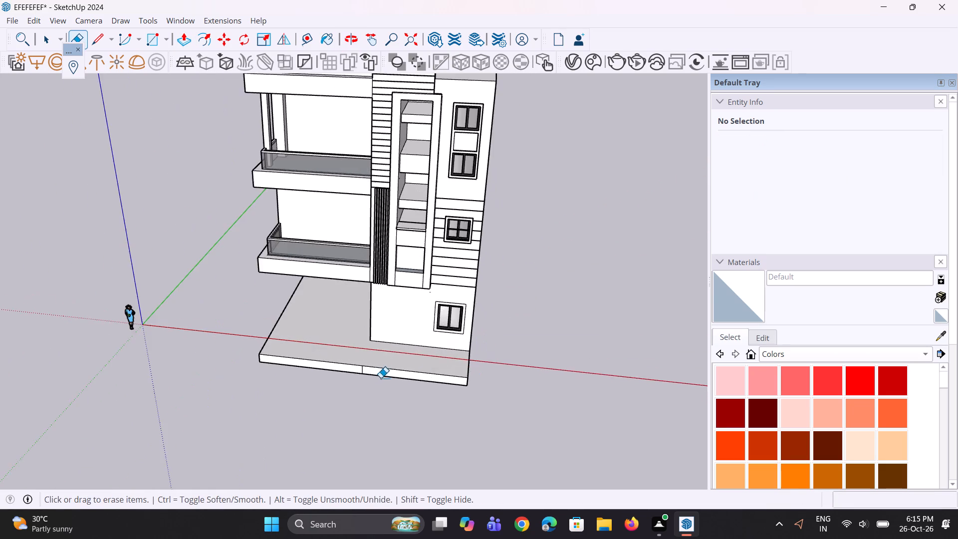
{"action": "scroll", "coordinate": [381, 378], "scroll_direction": "up", "scroll_amount": 8}
{"action": "left_click", "coordinate": [358, 361]}
{"action": "middle_click_drag", "start_coordinate": [417, 386], "coordinate": [441, 395]}
Copy the ground-floor front wall's outer vertical corner edge about 11 5/8" inward, beside the window.
{"action": "key", "text": "space"}
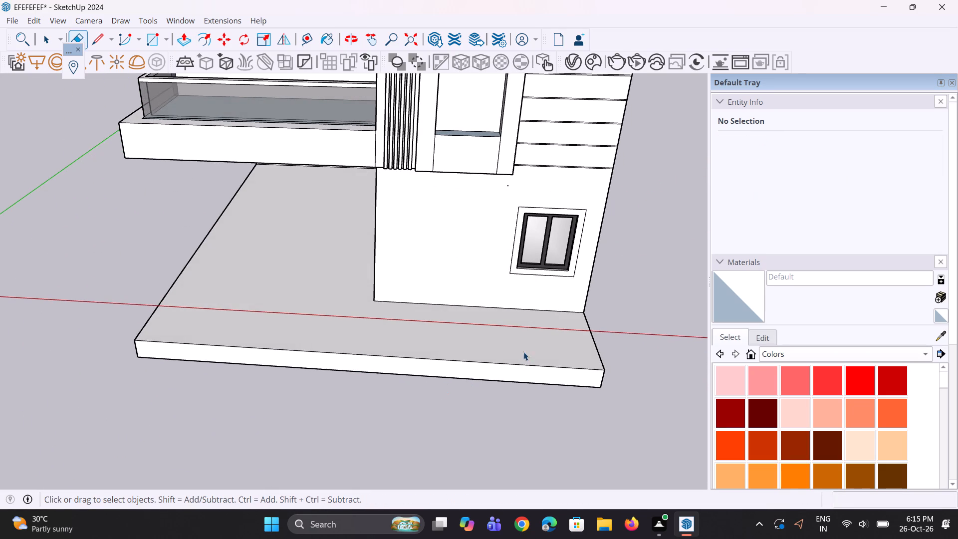
{"action": "key", "text": "space"}
{"action": "scroll", "coordinate": [562, 335], "scroll_direction": "up", "scroll_amount": 2}
{"action": "left_click", "coordinate": [590, 293]}
{"action": "scroll", "coordinate": [590, 301], "scroll_direction": "up", "scroll_amount": 2}
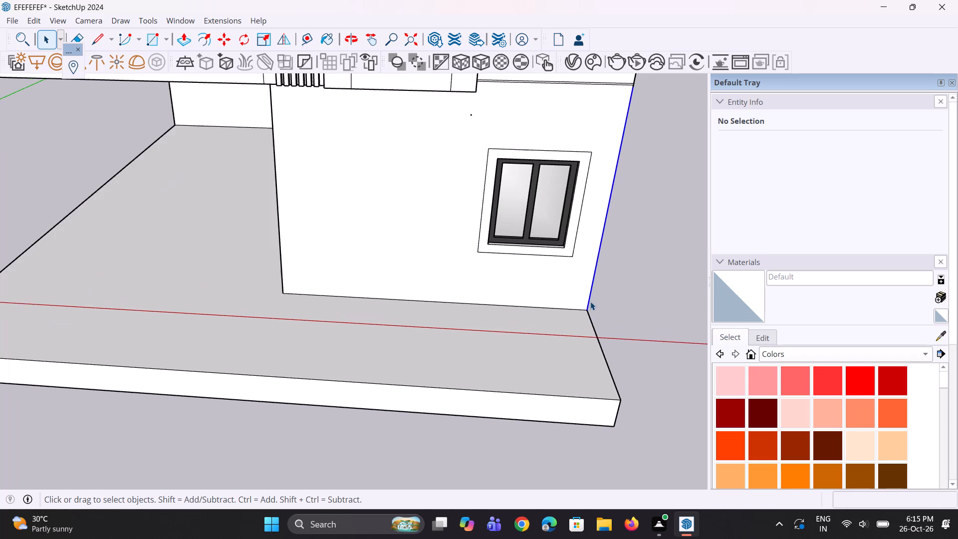
{"action": "scroll", "coordinate": [590, 302], "scroll_direction": "up", "scroll_amount": 4}
{"action": "key", "text": "m"}
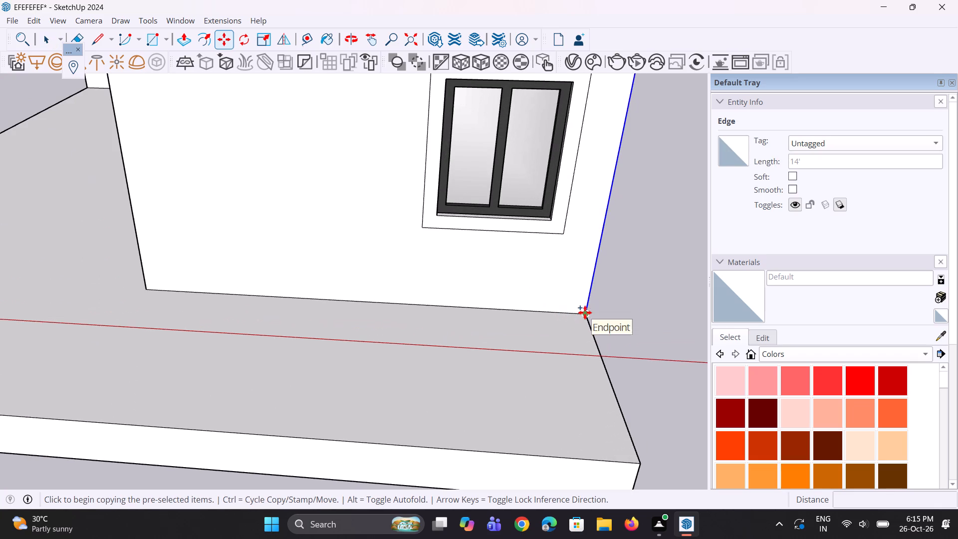
{"action": "left_click", "coordinate": [585, 312]}
{"action": "left_click", "coordinate": [563, 306]}
{"action": "scroll", "coordinate": [568, 334], "scroll_direction": "down", "scroll_amount": 5}
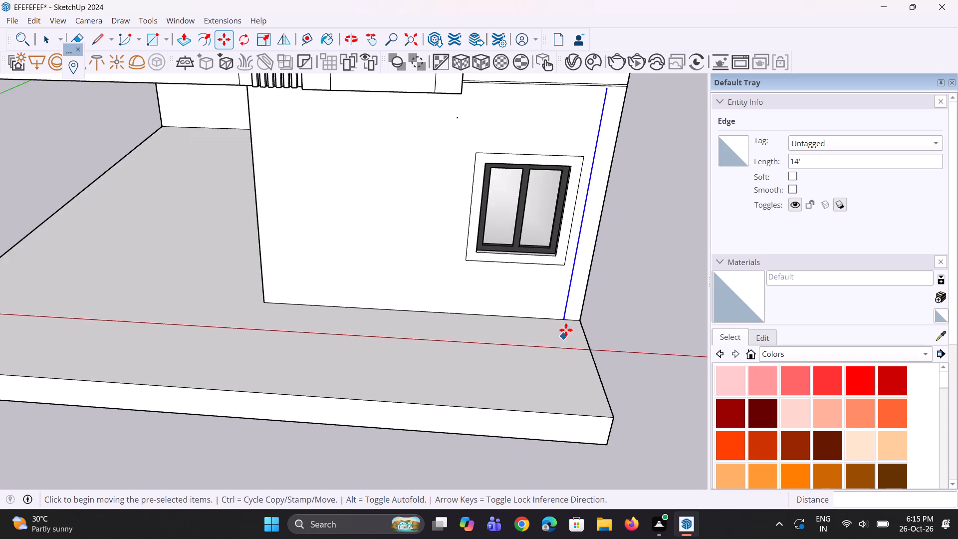
{"action": "scroll", "coordinate": [571, 324], "scroll_direction": "up", "scroll_amount": 3}
Copy the short base edge of the narrow corner strip upward about 3' 9" to outline a low wall's end.
{"action": "key", "text": "space"}
{"action": "key", "text": "space"}
{"action": "left_click", "coordinate": [564, 316]}
{"action": "scroll", "coordinate": [563, 317], "scroll_direction": "up", "scroll_amount": 1}
{"action": "left_click", "coordinate": [563, 319]}
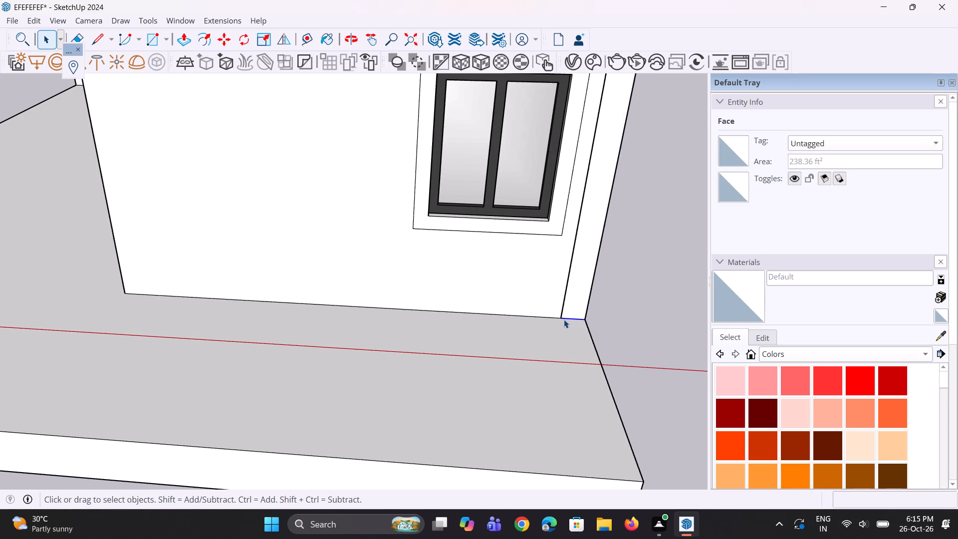
{"action": "scroll", "coordinate": [564, 319], "scroll_direction": "up", "scroll_amount": 4}
{"action": "scroll", "coordinate": [551, 347], "scroll_direction": "down", "scroll_amount": 10}
{"action": "scroll", "coordinate": [559, 339], "scroll_direction": "up", "scroll_amount": 1}
{"action": "middle_click_drag", "start_coordinate": [559, 338], "coordinate": [562, 324]}
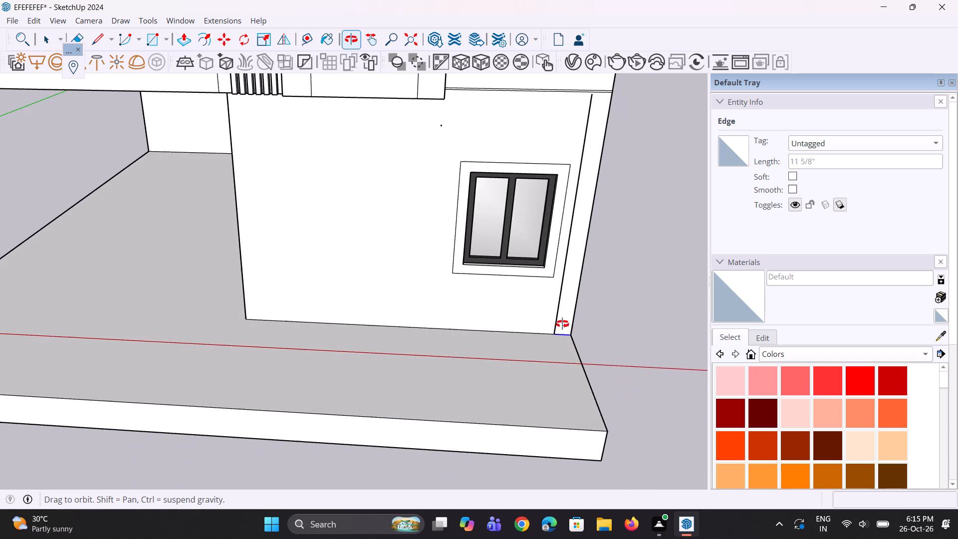
{"action": "middle_click_drag", "start_coordinate": [562, 324], "coordinate": [562, 332]}
{"action": "scroll", "coordinate": [558, 342], "scroll_direction": "down", "scroll_amount": 5}
{"action": "scroll", "coordinate": [561, 337], "scroll_direction": "up", "scroll_amount": 1}
{"action": "middle_click_drag", "start_coordinate": [561, 336], "coordinate": [561, 310]}
{"action": "scroll", "coordinate": [554, 342], "scroll_direction": "up", "scroll_amount": 4}
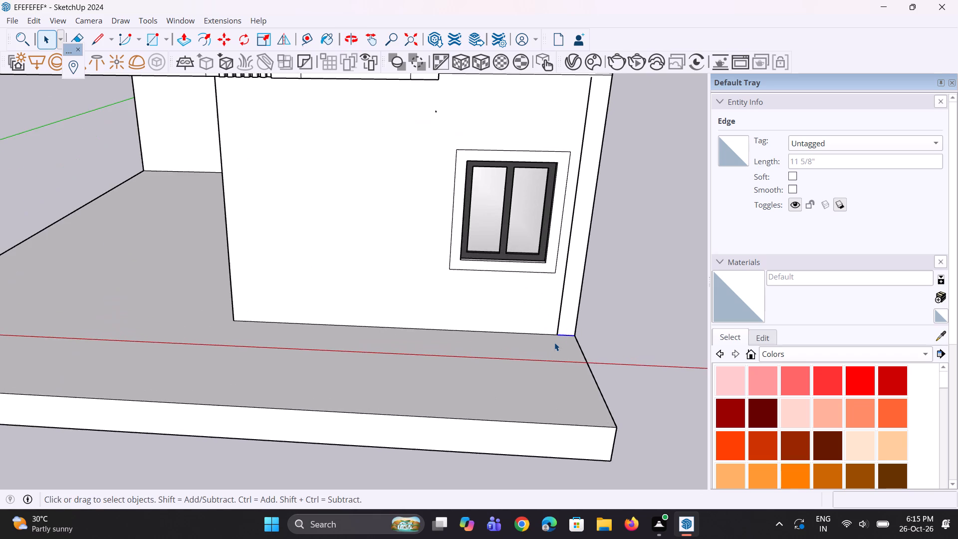
{"action": "key", "text": "m"}
{"action": "scroll", "coordinate": [554, 342], "scroll_direction": "up", "scroll_amount": 4}
{"action": "left_click", "coordinate": [555, 334]}
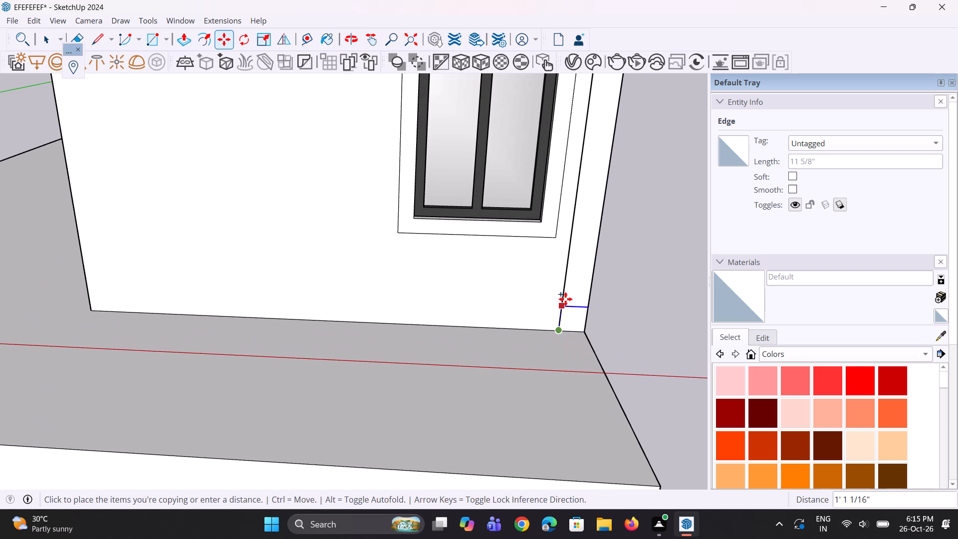
{"action": "scroll", "coordinate": [569, 283], "scroll_direction": "down", "scroll_amount": 6}
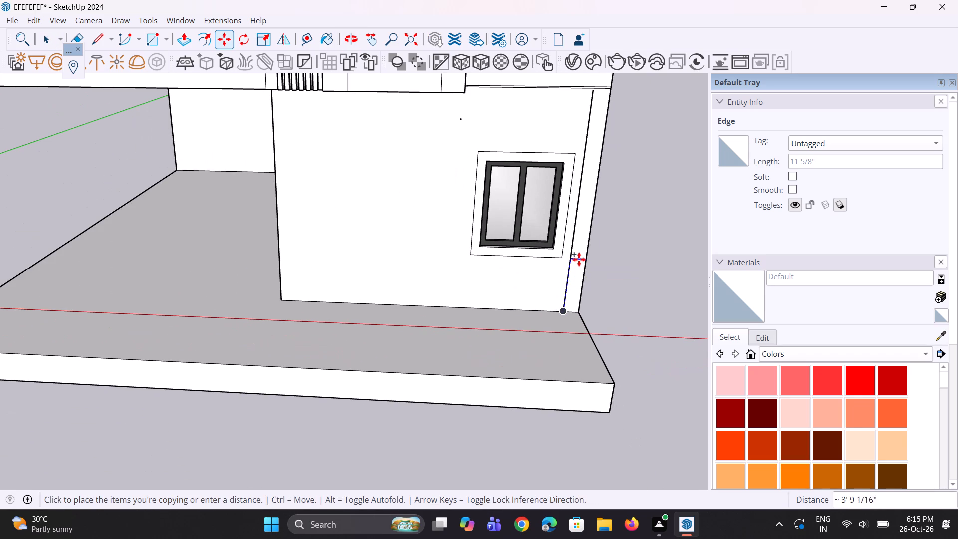
{"action": "left_click", "coordinate": [577, 255]}
{"action": "middle_click_drag", "start_coordinate": [586, 340], "coordinate": [567, 335]}
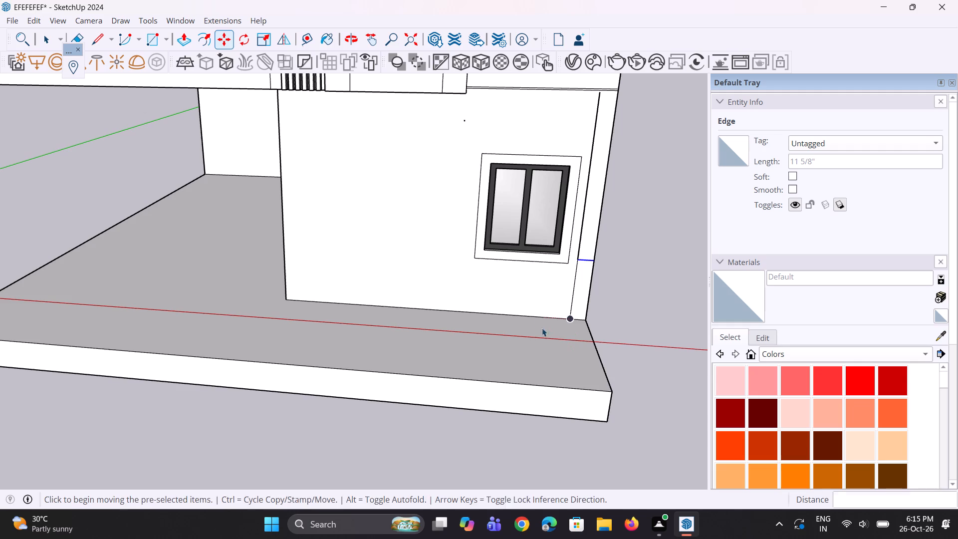
{"action": "key", "text": "space"}
{"action": "key", "text": "space"}
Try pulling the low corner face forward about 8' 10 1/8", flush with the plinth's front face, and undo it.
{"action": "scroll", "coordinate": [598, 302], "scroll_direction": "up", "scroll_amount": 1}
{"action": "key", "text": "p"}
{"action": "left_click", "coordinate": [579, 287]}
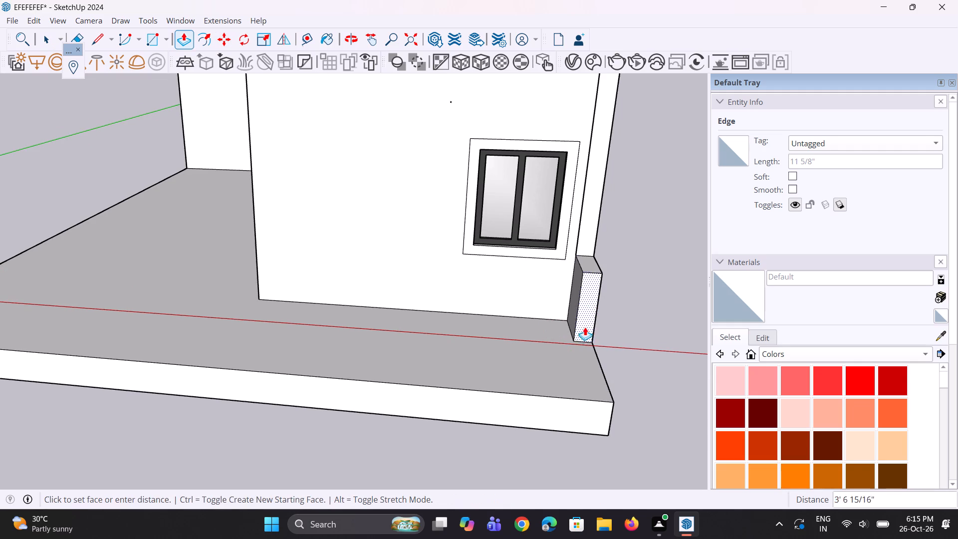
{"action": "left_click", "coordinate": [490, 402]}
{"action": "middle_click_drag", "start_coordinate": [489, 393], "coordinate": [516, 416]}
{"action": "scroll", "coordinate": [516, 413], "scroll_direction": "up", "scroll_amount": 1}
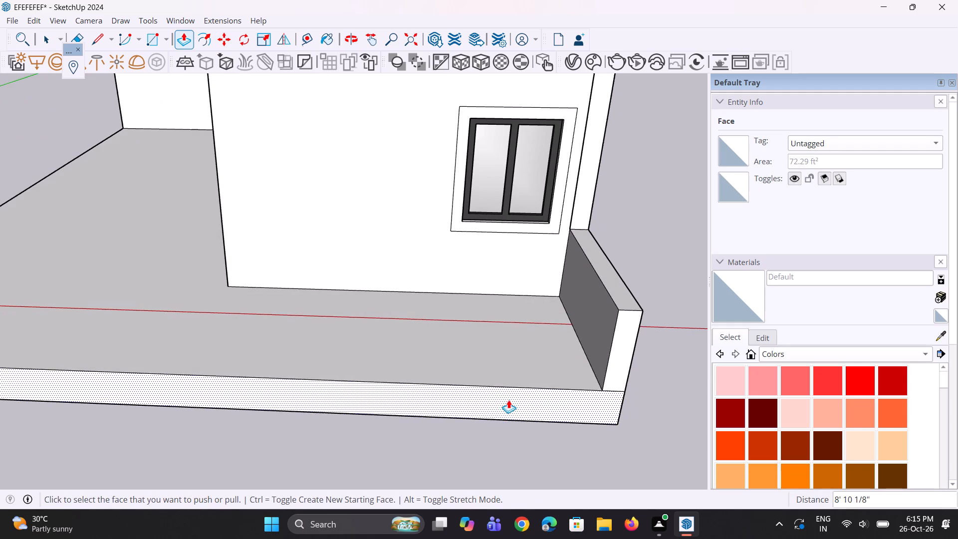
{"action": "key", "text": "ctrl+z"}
Pull the low corner wall's end face forward 8' 10 1/8", flush with the plinth's front face.
{"action": "left_click", "coordinate": [579, 270]}
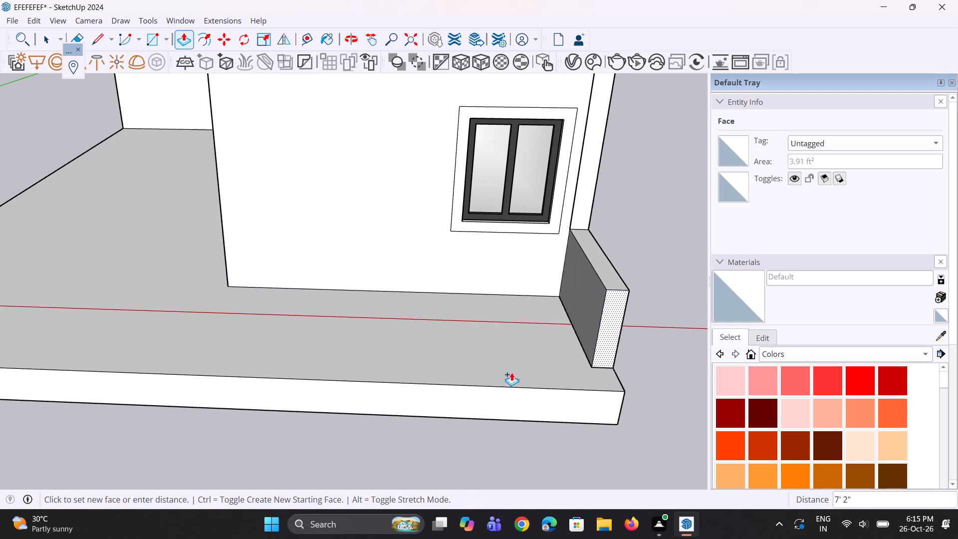
{"action": "left_click", "coordinate": [476, 387]}
Erase the vertical edge beside the ground-floor window, above the low side wall.
{"action": "scroll", "coordinate": [439, 406], "scroll_direction": "down", "scroll_amount": 9}
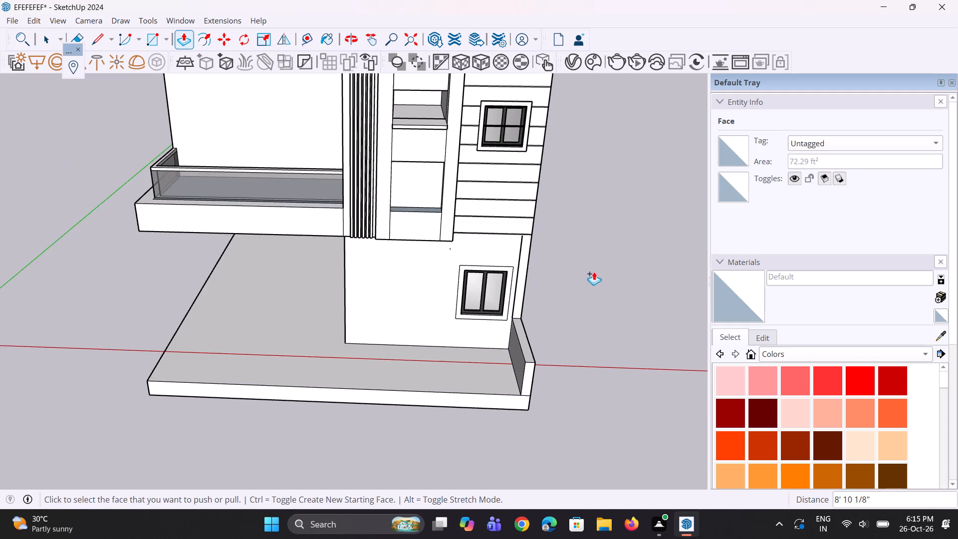
{"action": "middle_click_drag", "start_coordinate": [594, 271], "coordinate": [548, 238]}
{"action": "scroll", "coordinate": [548, 266], "scroll_direction": "up", "scroll_amount": 9}
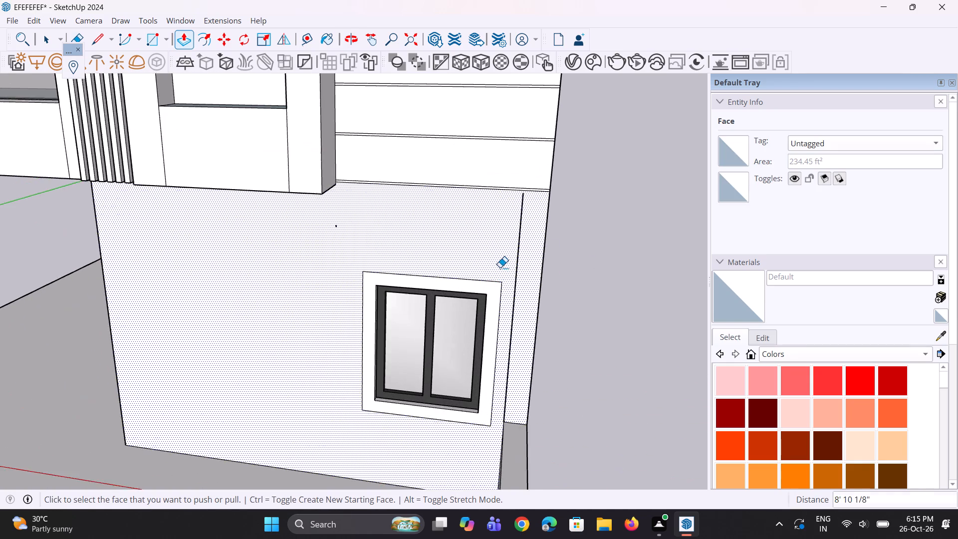
{"action": "key", "text": "e"}
{"action": "scroll", "coordinate": [500, 268], "scroll_direction": "up", "scroll_amount": 2}
{"action": "left_click_drag", "start_coordinate": [524, 260], "coordinate": [516, 259]}
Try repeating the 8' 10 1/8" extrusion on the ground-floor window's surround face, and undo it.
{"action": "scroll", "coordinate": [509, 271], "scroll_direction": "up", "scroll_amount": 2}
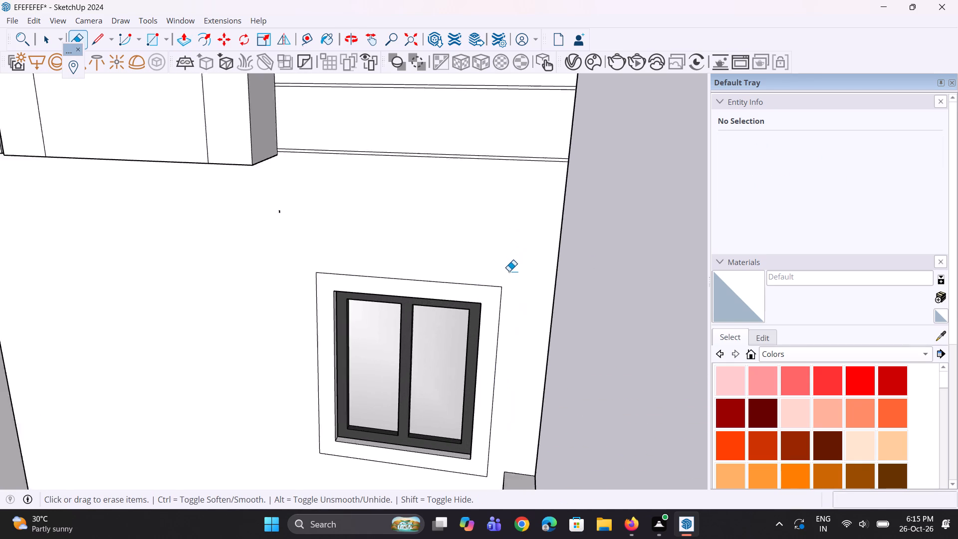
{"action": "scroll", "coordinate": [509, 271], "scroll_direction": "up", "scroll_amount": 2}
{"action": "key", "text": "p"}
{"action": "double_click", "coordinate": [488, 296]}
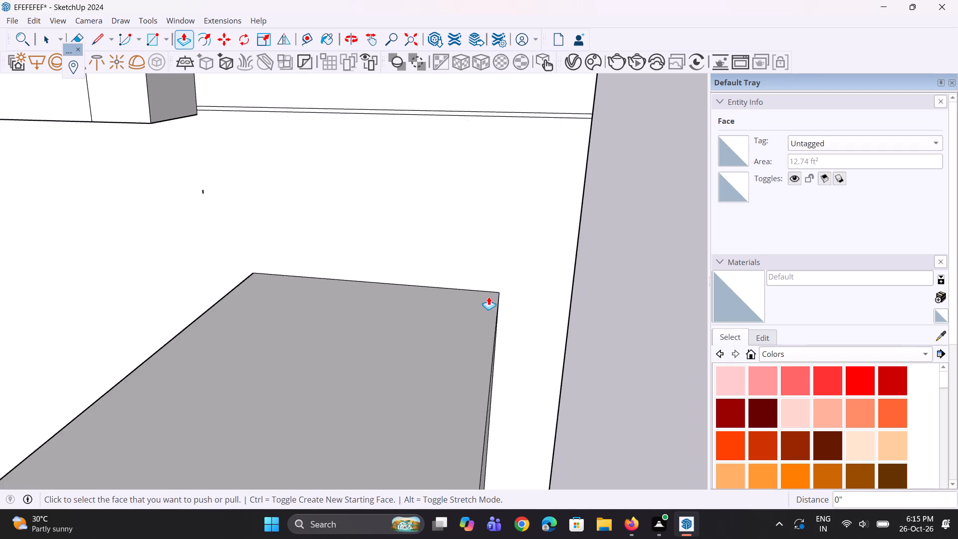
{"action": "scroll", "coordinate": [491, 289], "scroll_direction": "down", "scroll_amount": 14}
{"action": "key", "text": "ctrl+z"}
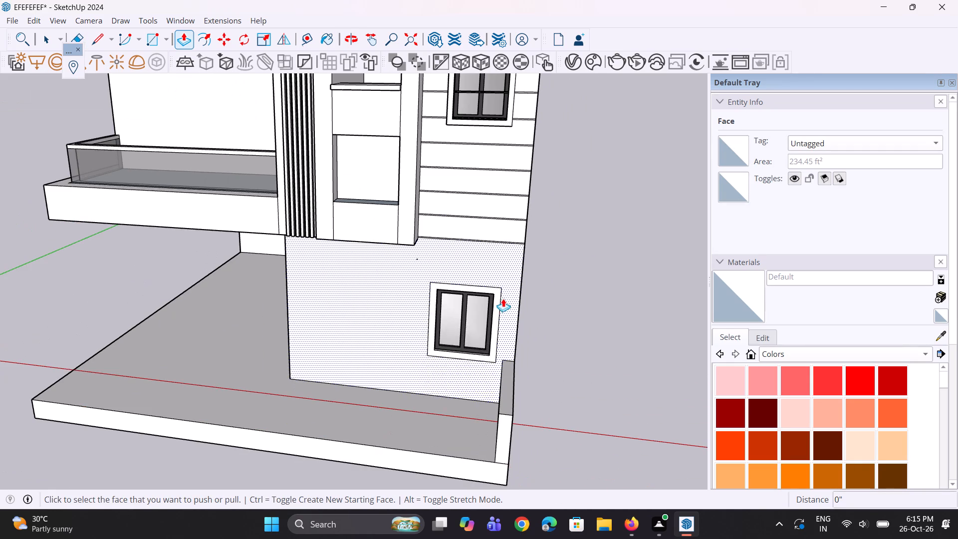
Pull the ground-floor window's surround face outward about 4 9/16" from the wall.
{"action": "scroll", "coordinate": [495, 318], "scroll_direction": "up", "scroll_amount": 6}
{"action": "left_click", "coordinate": [498, 320]}
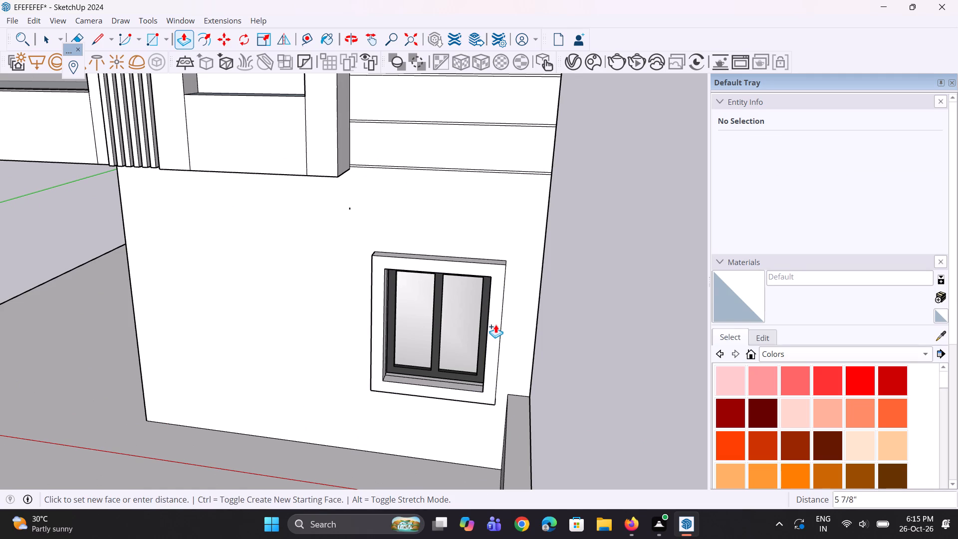
{"action": "left_click", "coordinate": [495, 323]}
Examine the projecting window surround and the low side wall against the whole house.
{"action": "scroll", "coordinate": [471, 349], "scroll_direction": "up", "scroll_amount": 1}
{"action": "middle_click_drag", "start_coordinate": [473, 350], "coordinate": [763, 247]}
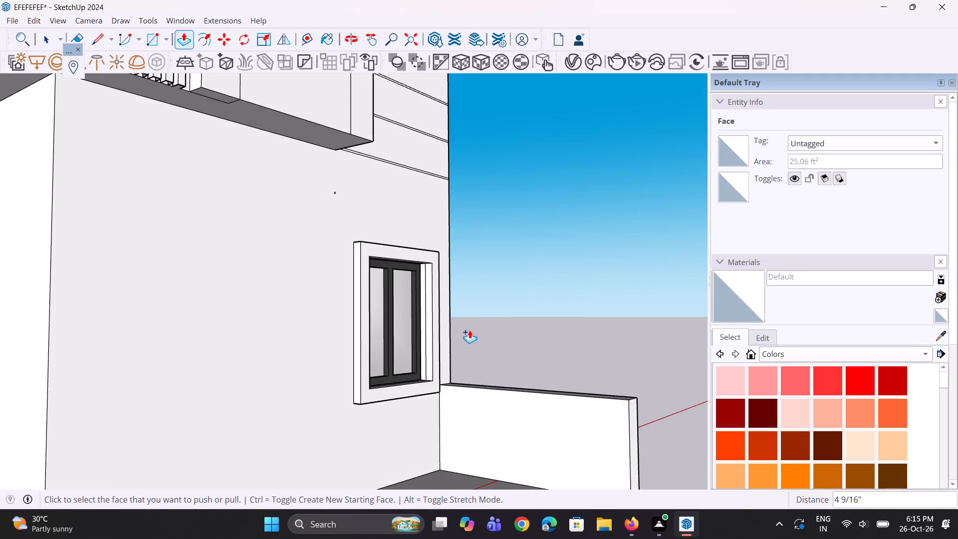
{"action": "scroll", "coordinate": [422, 344], "scroll_direction": "up", "scroll_amount": 5}
{"action": "scroll", "coordinate": [343, 375], "scroll_direction": "down", "scroll_amount": 5}
{"action": "scroll", "coordinate": [341, 378], "scroll_direction": "up", "scroll_amount": 1}
{"action": "scroll", "coordinate": [341, 378], "scroll_direction": "down", "scroll_amount": 11}
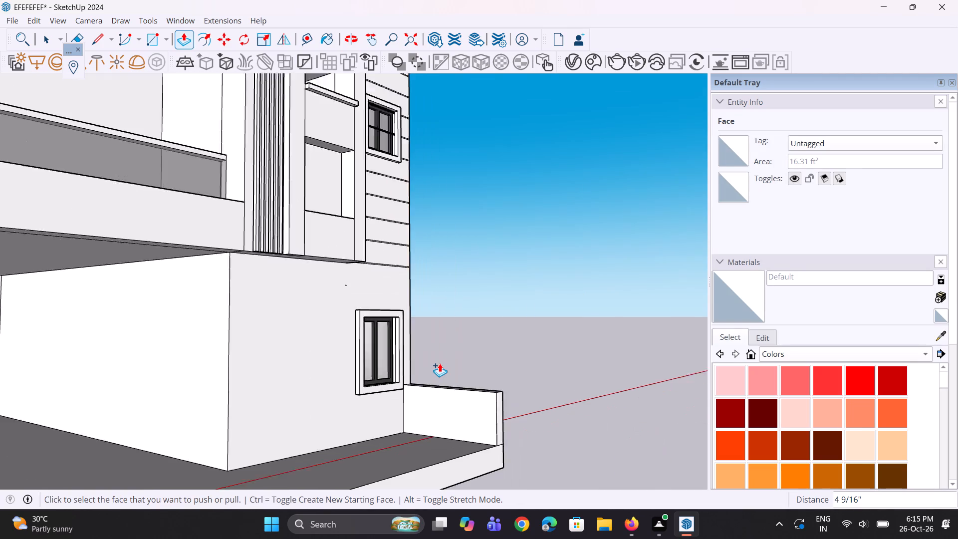
{"action": "scroll", "coordinate": [437, 362], "scroll_direction": "down", "scroll_amount": 11}
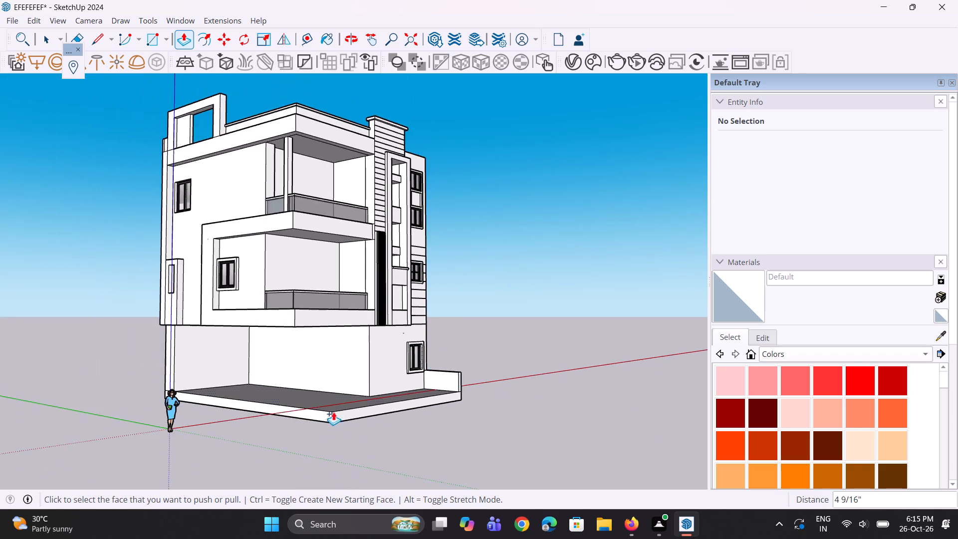
Pull the plinth's front face forward about 1' 2" as a new section, keeping a dividing edge across the slab's top.
{"action": "middle_click_drag", "start_coordinate": [331, 415], "coordinate": [314, 507]}
{"action": "scroll", "coordinate": [433, 391], "scroll_direction": "up", "scroll_amount": 3}
{"action": "scroll", "coordinate": [335, 415], "scroll_direction": "up", "scroll_amount": 4}
{"action": "scroll", "coordinate": [331, 392], "scroll_direction": "down", "scroll_amount": 6}
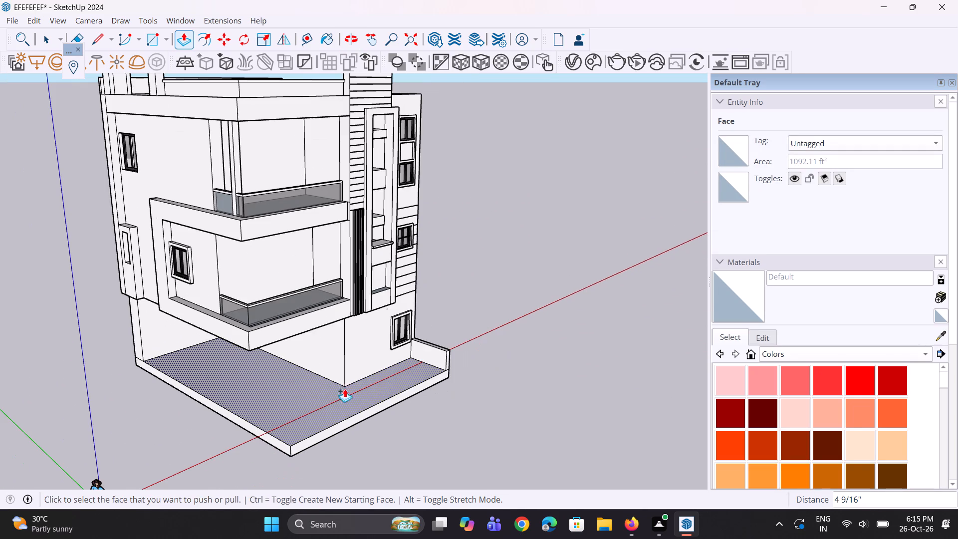
{"action": "scroll", "coordinate": [380, 336], "scroll_direction": "down", "scroll_amount": 4}
{"action": "scroll", "coordinate": [368, 415], "scroll_direction": "up", "scroll_amount": 6}
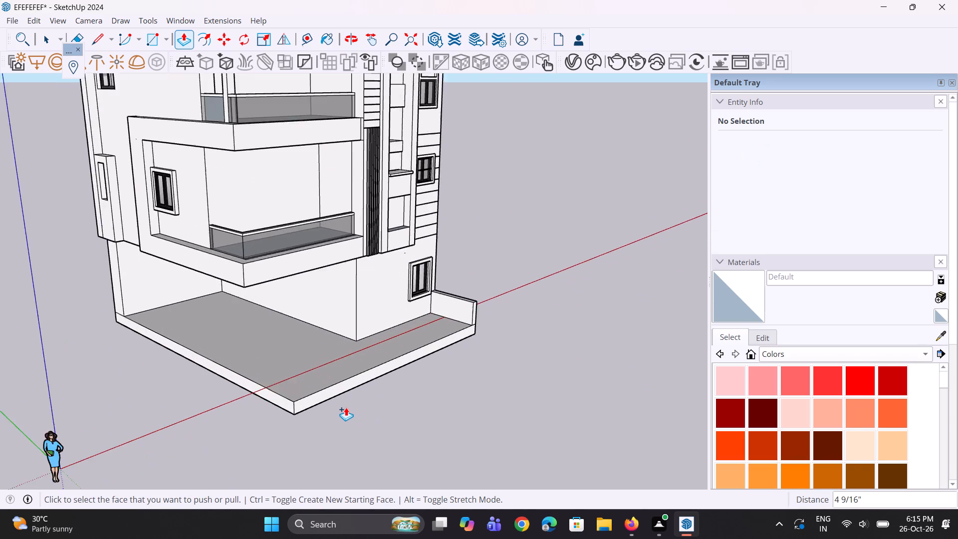
{"action": "scroll", "coordinate": [346, 407], "scroll_direction": "up", "scroll_amount": 5}
{"action": "middle_click_drag", "start_coordinate": [346, 407], "coordinate": [426, 397]}
{"action": "scroll", "coordinate": [408, 385], "scroll_direction": "up", "scroll_amount": 3}
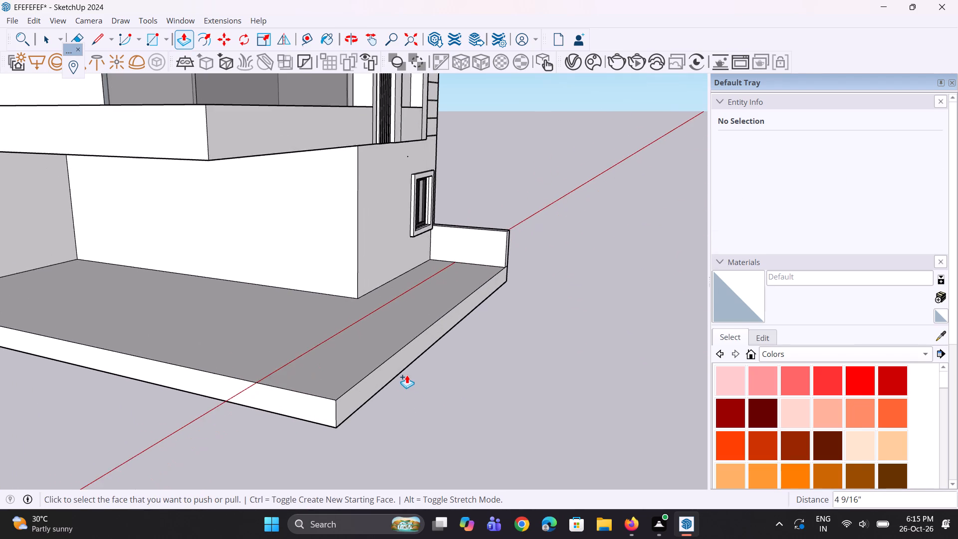
{"action": "scroll", "coordinate": [406, 372], "scroll_direction": "up", "scroll_amount": 1}
{"action": "left_click", "coordinate": [404, 363]}
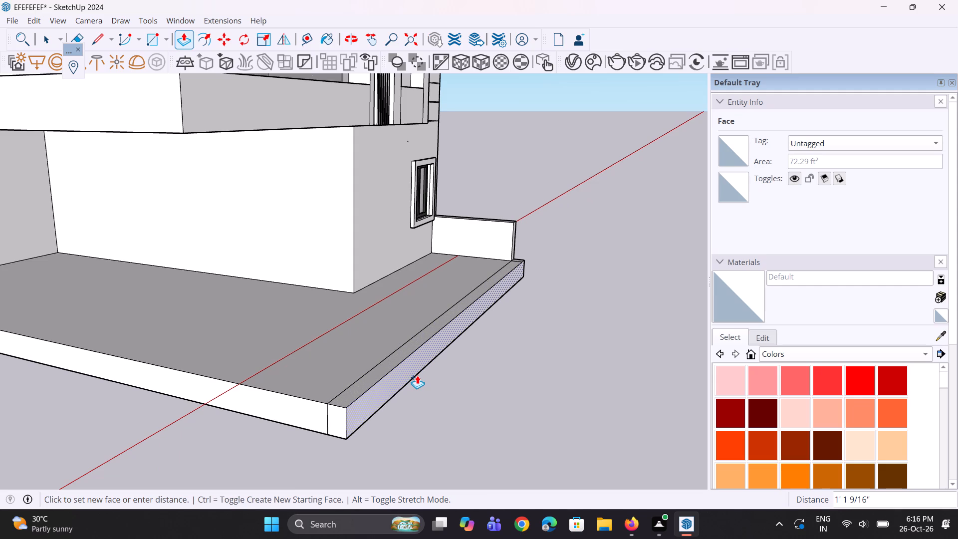
{"action": "left_click", "coordinate": [417, 375]}
Pull the low side wall's end face forward about 1' 2 7/16", flush with the extended plinth front.
{"action": "middle_click_drag", "start_coordinate": [488, 329], "coordinate": [185, 379]}
{"action": "scroll", "coordinate": [550, 380], "scroll_direction": "up", "scroll_amount": 5}
{"action": "key", "text": "space"}
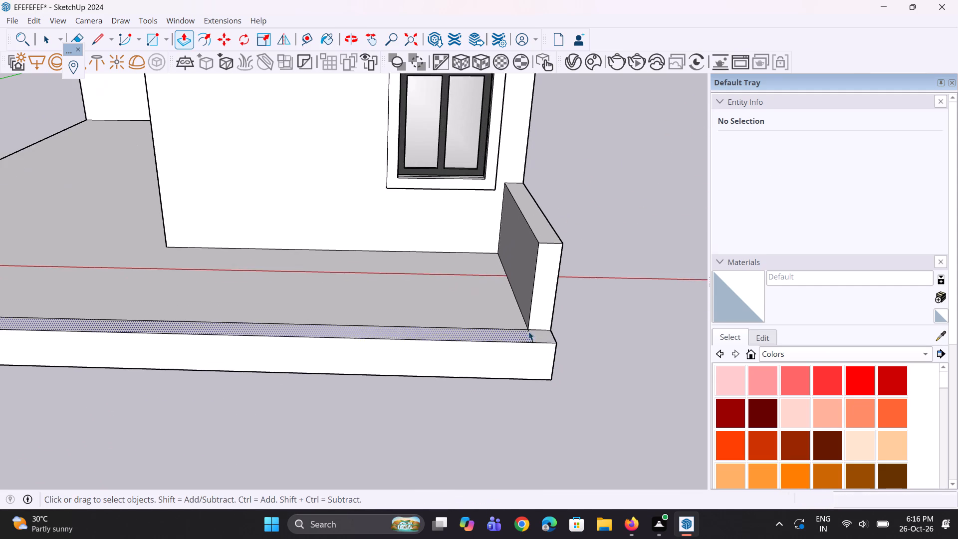
{"action": "scroll", "coordinate": [528, 331], "scroll_direction": "up", "scroll_amount": 3}
{"action": "key", "text": "space"}
{"action": "key", "text": "p"}
{"action": "left_click", "coordinate": [543, 299]}
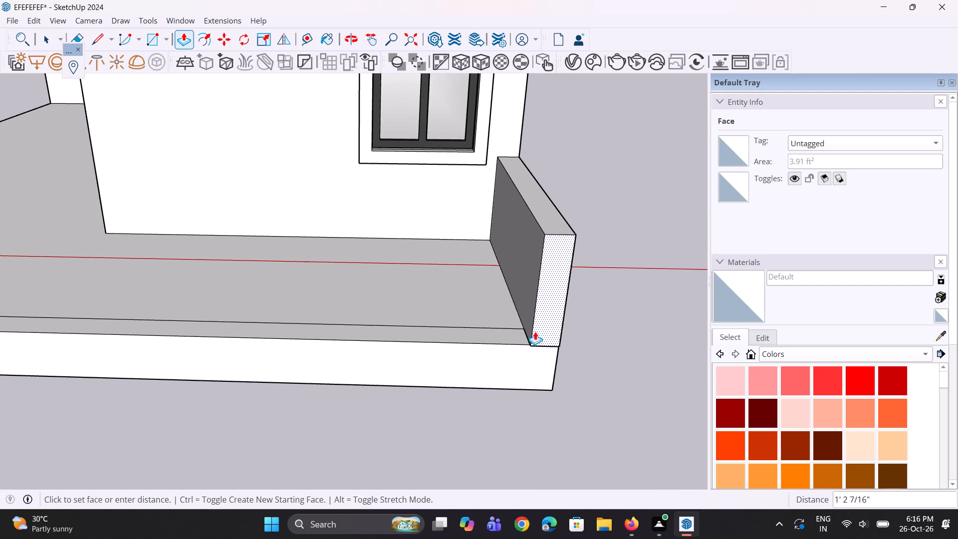
{"action": "left_click", "coordinate": [506, 343]}
Pull the narrow strip along the plinth's front edge up 6' to form a front boundary wall.
{"action": "scroll", "coordinate": [524, 345], "scroll_direction": "down", "scroll_amount": 6}
{"action": "middle_click_drag", "start_coordinate": [403, 330], "coordinate": [648, 327]}
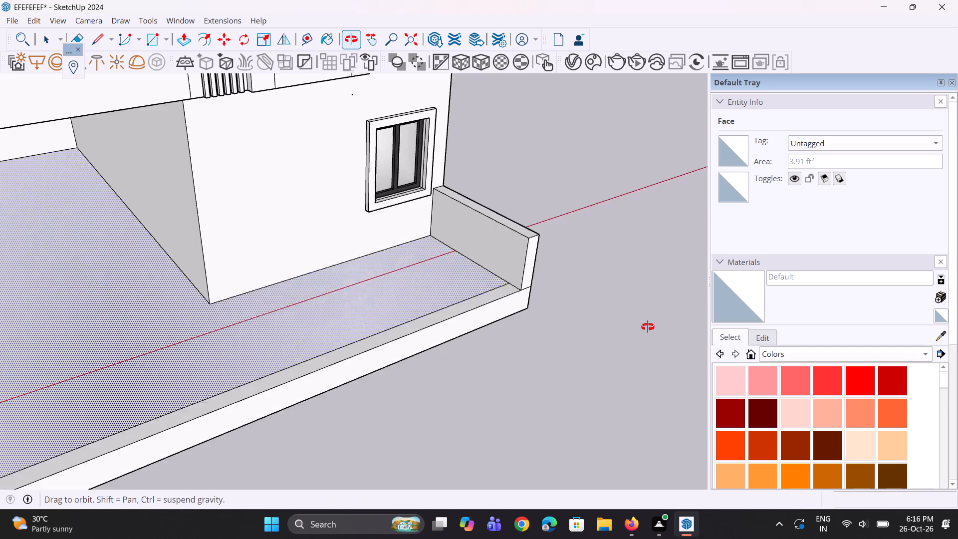
{"action": "scroll", "coordinate": [650, 324], "scroll_direction": "up", "scroll_amount": 1}
{"action": "middle_click_drag", "start_coordinate": [648, 327], "coordinate": [658, 295]}
{"action": "scroll", "coordinate": [519, 239], "scroll_direction": "up", "scroll_amount": 5}
{"action": "key", "text": "space"}
{"action": "key", "text": "space"}
{"action": "scroll", "coordinate": [466, 277], "scroll_direction": "up", "scroll_amount": 3}
{"action": "middle_click_drag", "start_coordinate": [444, 297], "coordinate": [465, 327]}
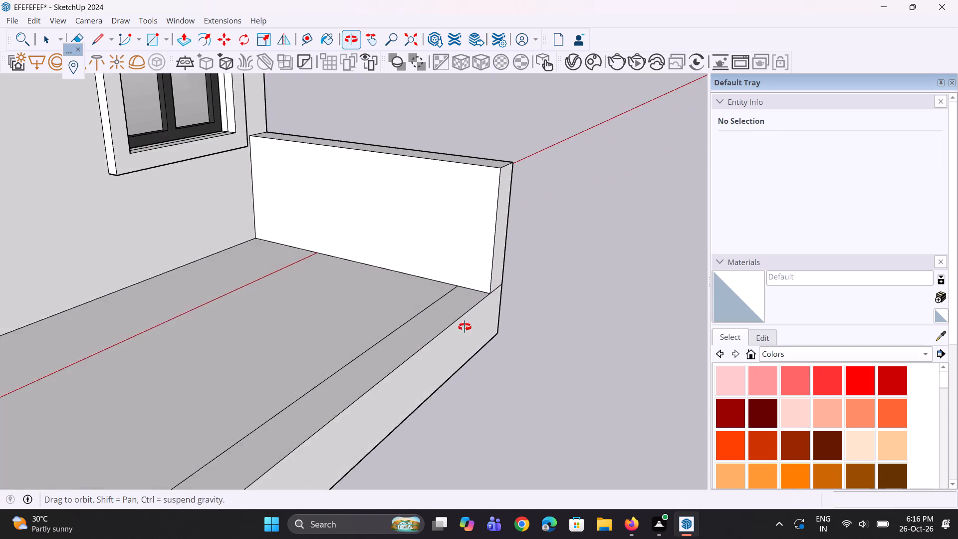
{"action": "middle_click_drag", "start_coordinate": [465, 327], "coordinate": [466, 327]}
{"action": "scroll", "coordinate": [487, 299], "scroll_direction": "down", "scroll_amount": 9}
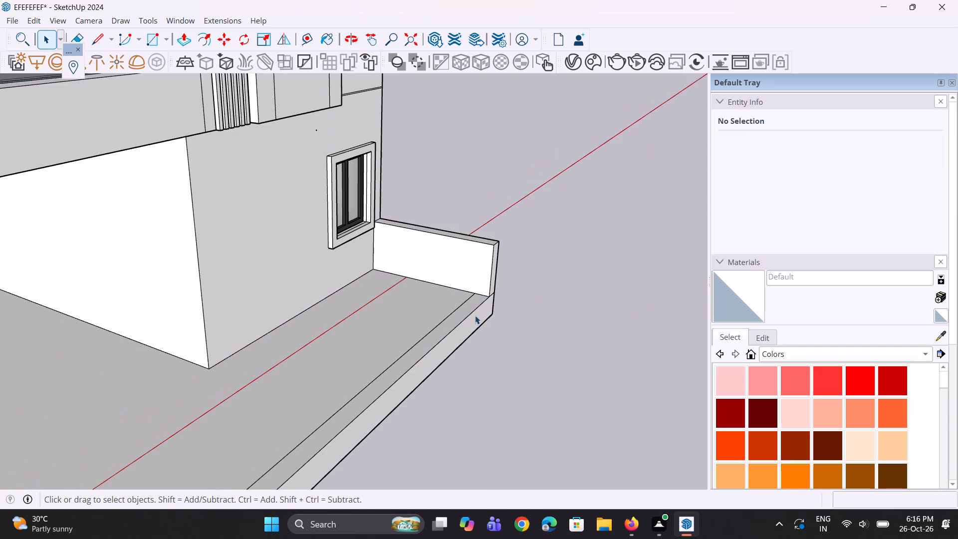
{"action": "key", "text": "p"}
{"action": "left_click", "coordinate": [452, 322]}
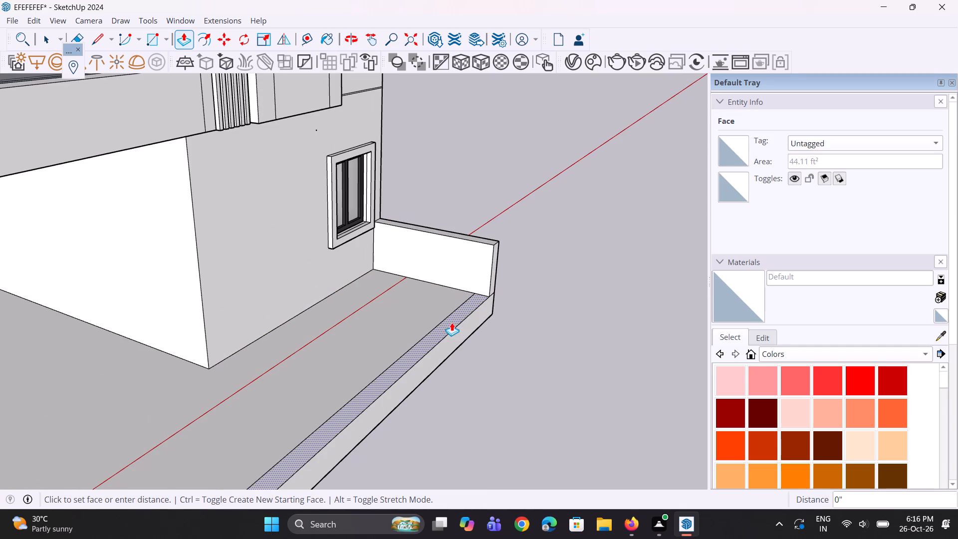
{"action": "scroll", "coordinate": [475, 267], "scroll_direction": "down", "scroll_amount": 3}
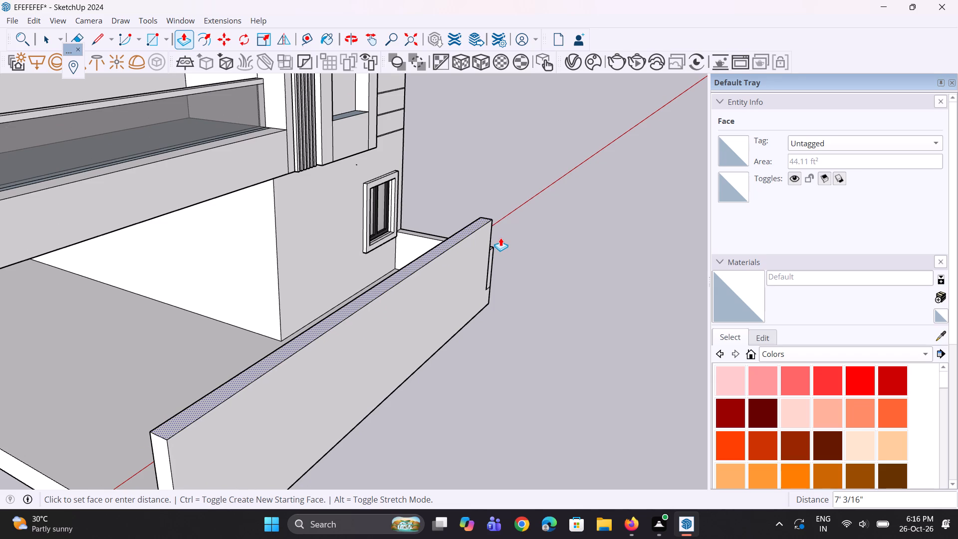
{"action": "type", "text": "6'"}
{"action": "key", "text": "Return"}
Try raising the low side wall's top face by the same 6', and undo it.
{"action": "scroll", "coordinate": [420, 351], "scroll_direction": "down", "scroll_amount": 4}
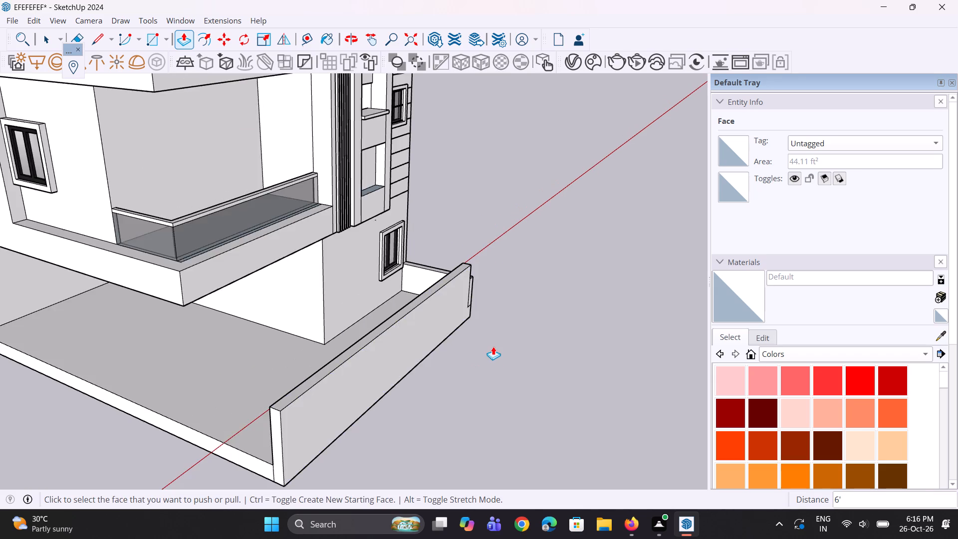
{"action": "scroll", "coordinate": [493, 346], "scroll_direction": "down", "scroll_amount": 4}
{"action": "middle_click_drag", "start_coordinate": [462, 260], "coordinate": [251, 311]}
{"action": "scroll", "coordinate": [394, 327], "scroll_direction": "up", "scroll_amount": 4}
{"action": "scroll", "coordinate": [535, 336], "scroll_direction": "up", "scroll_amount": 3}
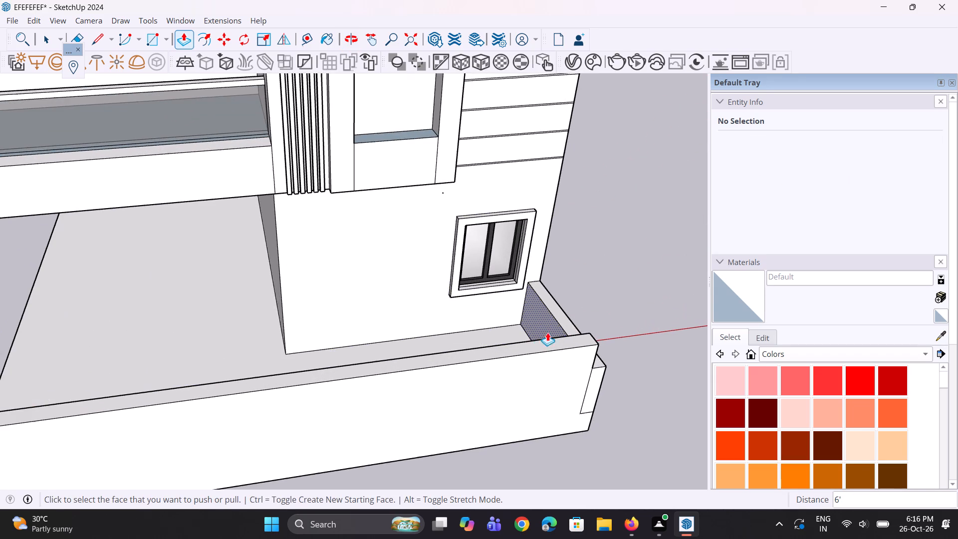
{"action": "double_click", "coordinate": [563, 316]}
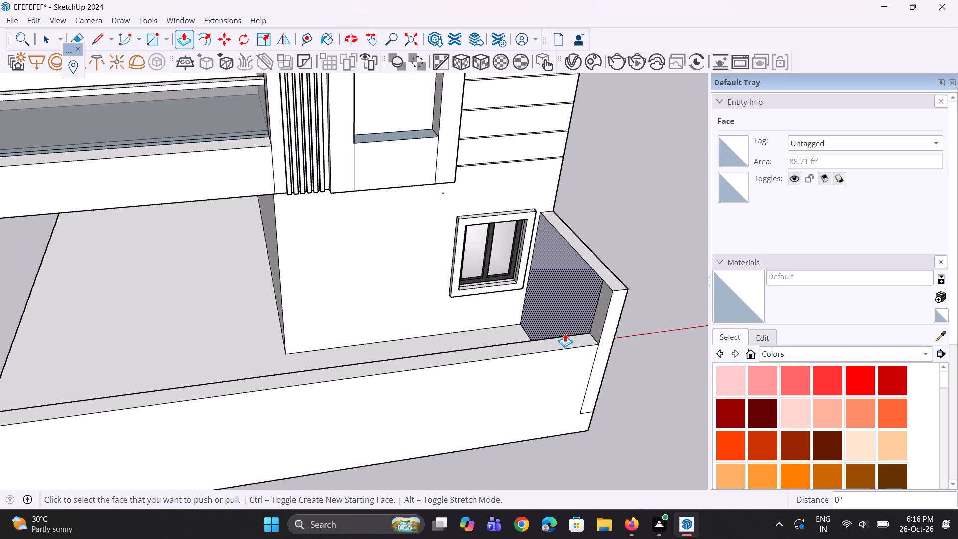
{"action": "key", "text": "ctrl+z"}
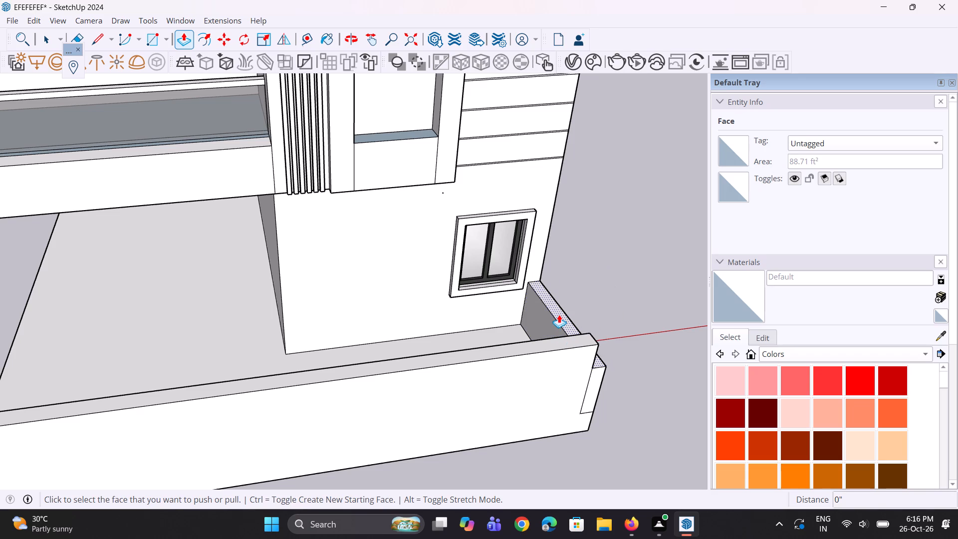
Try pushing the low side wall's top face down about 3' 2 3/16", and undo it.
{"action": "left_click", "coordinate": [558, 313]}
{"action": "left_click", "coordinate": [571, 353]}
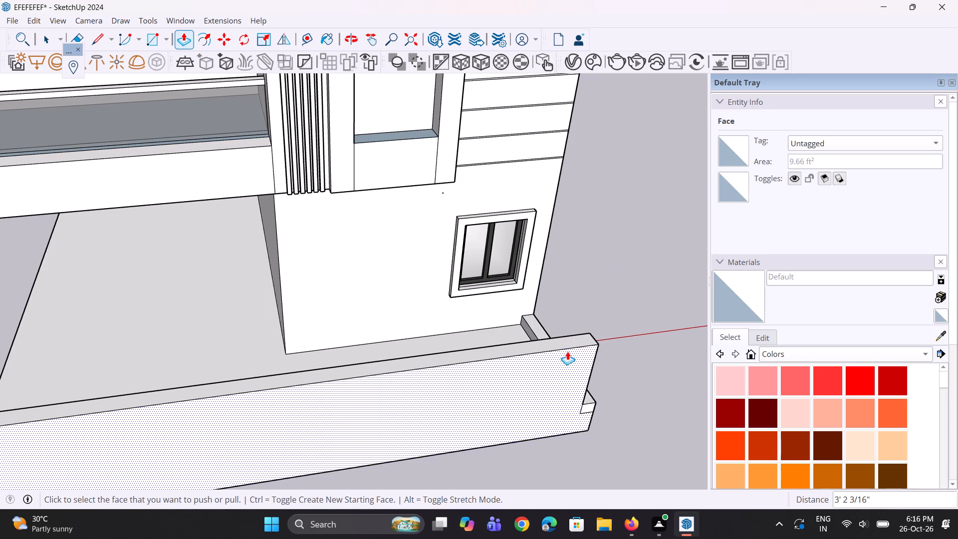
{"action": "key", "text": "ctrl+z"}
Pull the low side wall's top face up toward the top of the front boundary wall.
{"action": "left_click", "coordinate": [559, 310]}
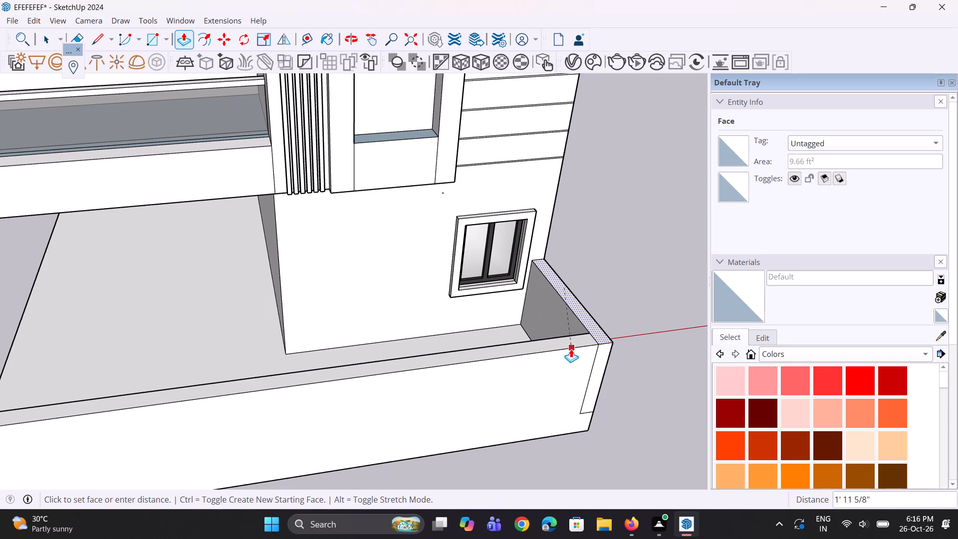
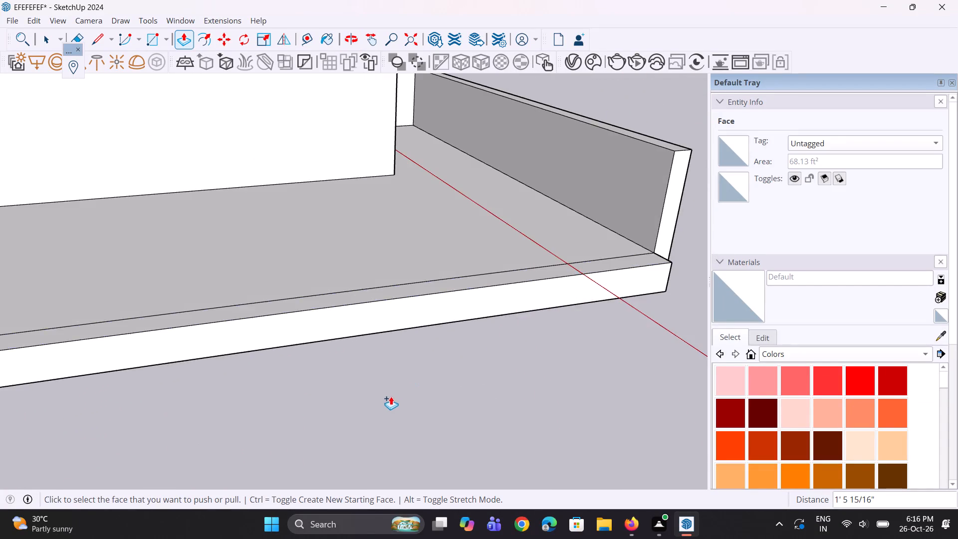
Pull the plinth's long front face outward about 3 13/16".
{"action": "scroll", "coordinate": [390, 398], "scroll_direction": "down", "scroll_amount": 10}
{"action": "scroll", "coordinate": [326, 257], "scroll_direction": "down", "scroll_amount": 6}
{"action": "middle_click_drag", "start_coordinate": [314, 226], "coordinate": [310, 263]}
{"action": "scroll", "coordinate": [304, 297], "scroll_direction": "down", "scroll_amount": 6}
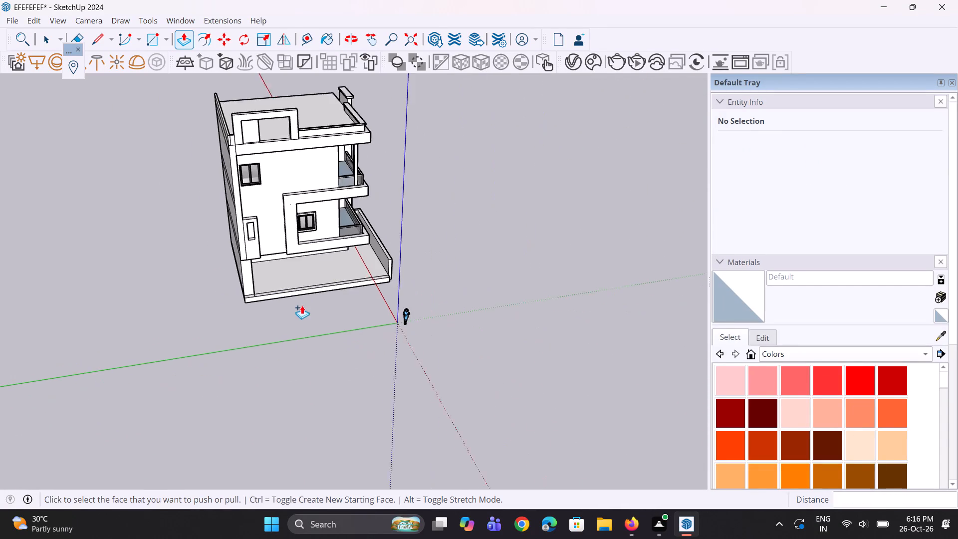
{"action": "middle_click_drag", "start_coordinate": [302, 270], "coordinate": [283, 210]}
{"action": "scroll", "coordinate": [332, 157], "scroll_direction": "up", "scroll_amount": 8}
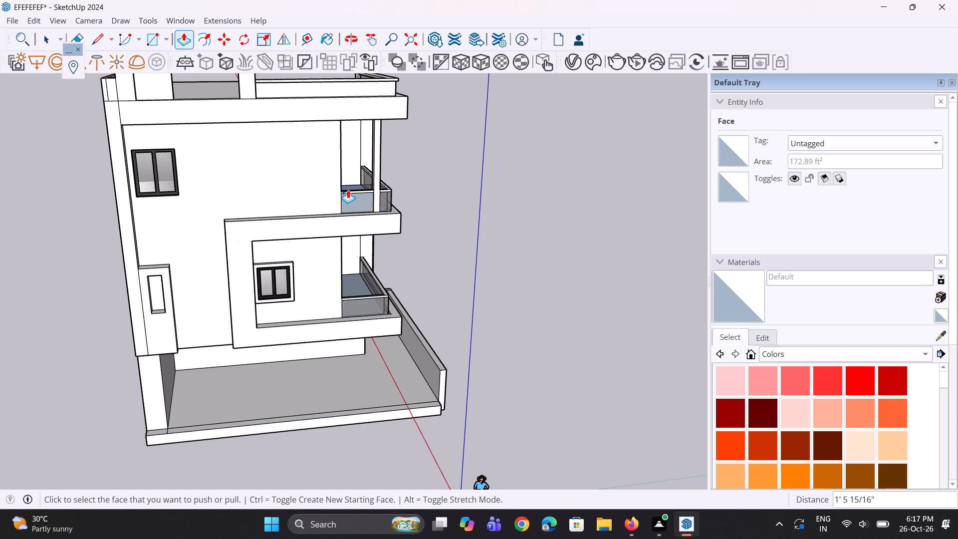
{"action": "scroll", "coordinate": [348, 190], "scroll_direction": "down", "scroll_amount": 1}
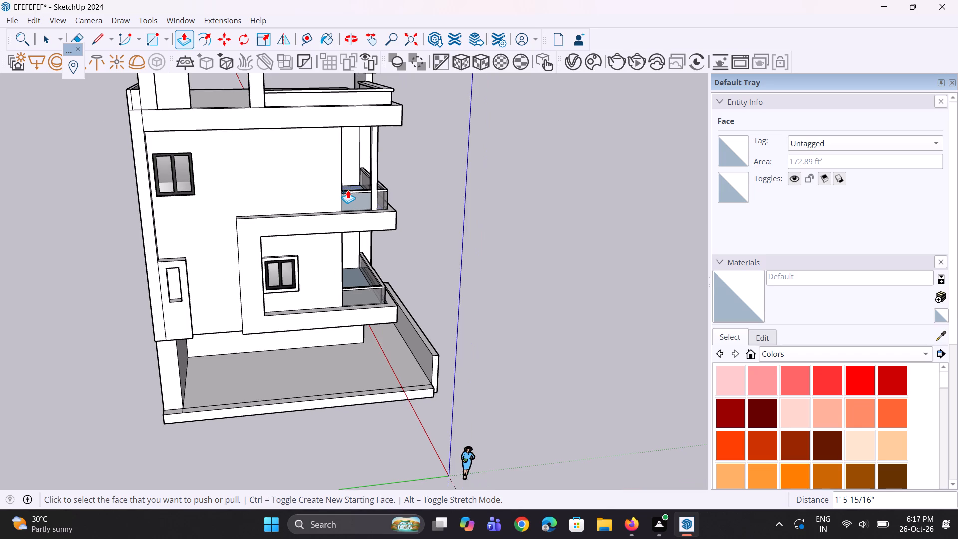
{"action": "scroll", "coordinate": [319, 177], "scroll_direction": "down", "scroll_amount": 1}
{"action": "scroll", "coordinate": [288, 425], "scroll_direction": "up", "scroll_amount": 3}
{"action": "scroll", "coordinate": [285, 380], "scroll_direction": "down", "scroll_amount": 1}
{"action": "scroll", "coordinate": [285, 380], "scroll_direction": "up", "scroll_amount": 7}
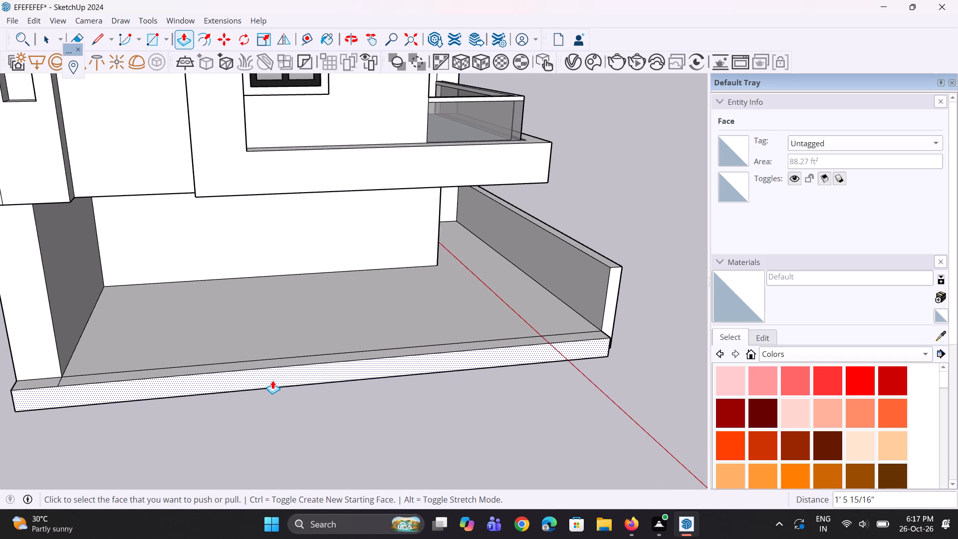
{"action": "left_click", "coordinate": [272, 380]}
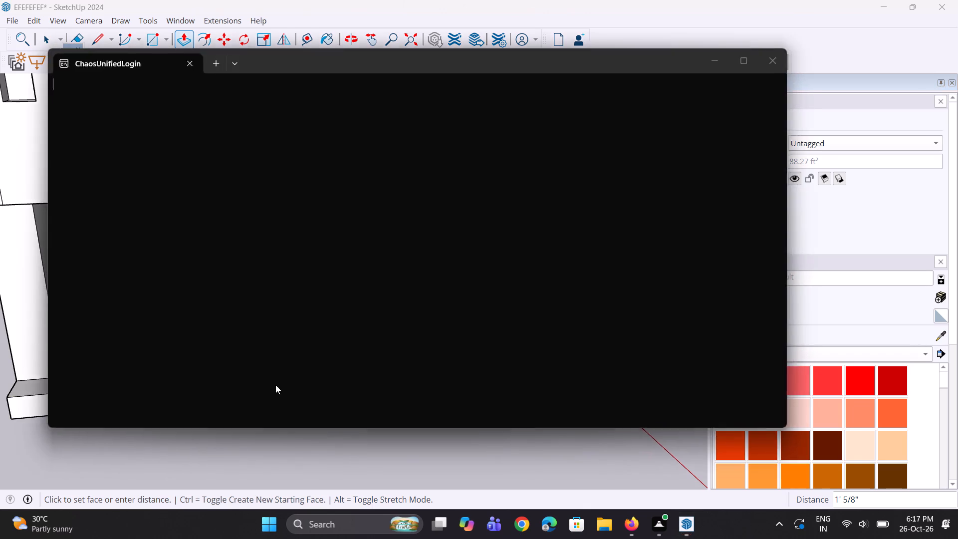
{"action": "left_click", "coordinate": [275, 382]}
Pull the low side wall's front end face forward 1' 9 3/4", flush with the plinth's front face.
{"action": "middle_click_drag", "start_coordinate": [498, 379], "coordinate": [483, 445]}
{"action": "scroll", "coordinate": [566, 418], "scroll_direction": "up", "scroll_amount": 3}
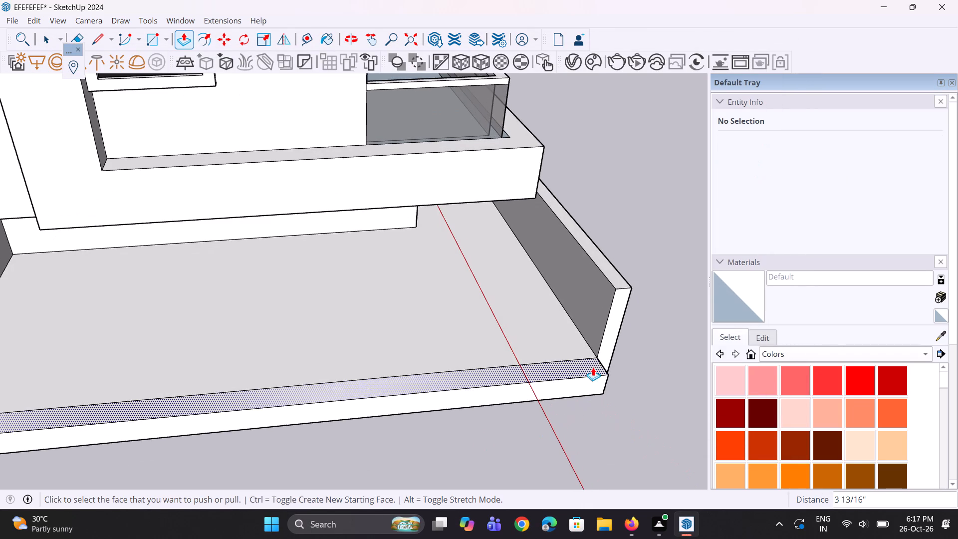
{"action": "left_click", "coordinate": [611, 346]}
{"action": "left_click", "coordinate": [559, 389]}
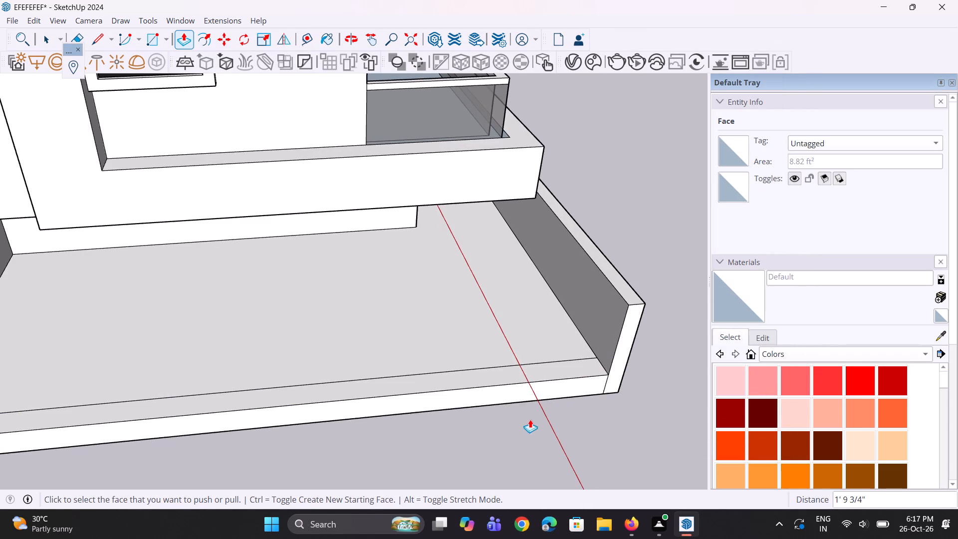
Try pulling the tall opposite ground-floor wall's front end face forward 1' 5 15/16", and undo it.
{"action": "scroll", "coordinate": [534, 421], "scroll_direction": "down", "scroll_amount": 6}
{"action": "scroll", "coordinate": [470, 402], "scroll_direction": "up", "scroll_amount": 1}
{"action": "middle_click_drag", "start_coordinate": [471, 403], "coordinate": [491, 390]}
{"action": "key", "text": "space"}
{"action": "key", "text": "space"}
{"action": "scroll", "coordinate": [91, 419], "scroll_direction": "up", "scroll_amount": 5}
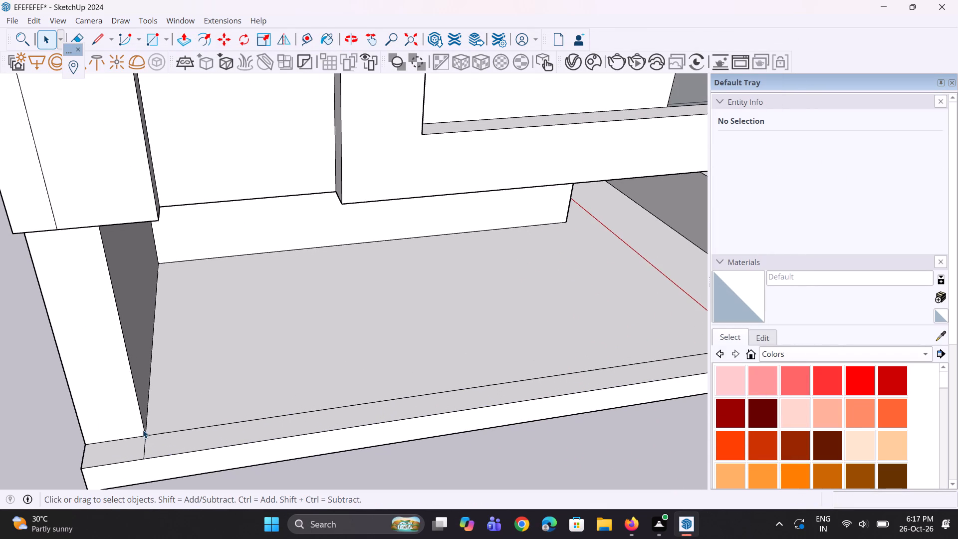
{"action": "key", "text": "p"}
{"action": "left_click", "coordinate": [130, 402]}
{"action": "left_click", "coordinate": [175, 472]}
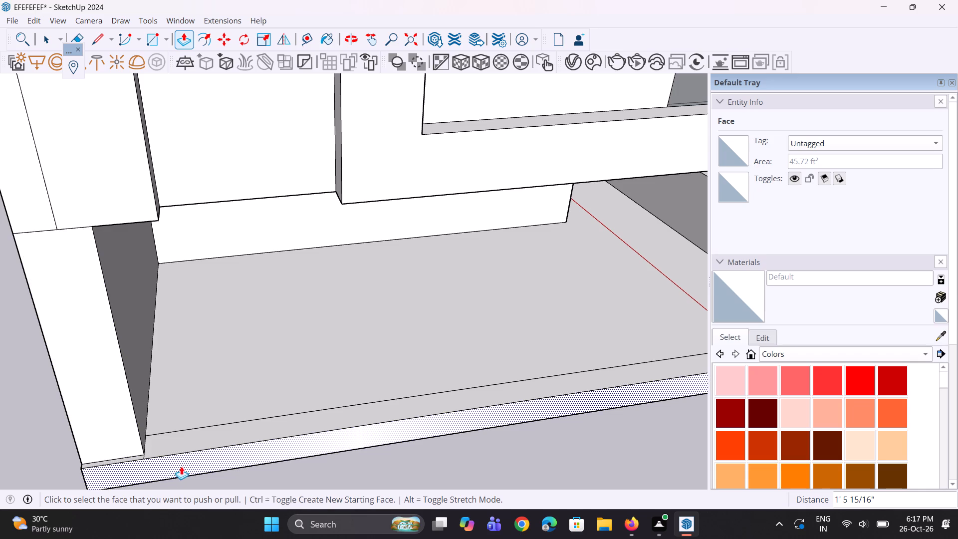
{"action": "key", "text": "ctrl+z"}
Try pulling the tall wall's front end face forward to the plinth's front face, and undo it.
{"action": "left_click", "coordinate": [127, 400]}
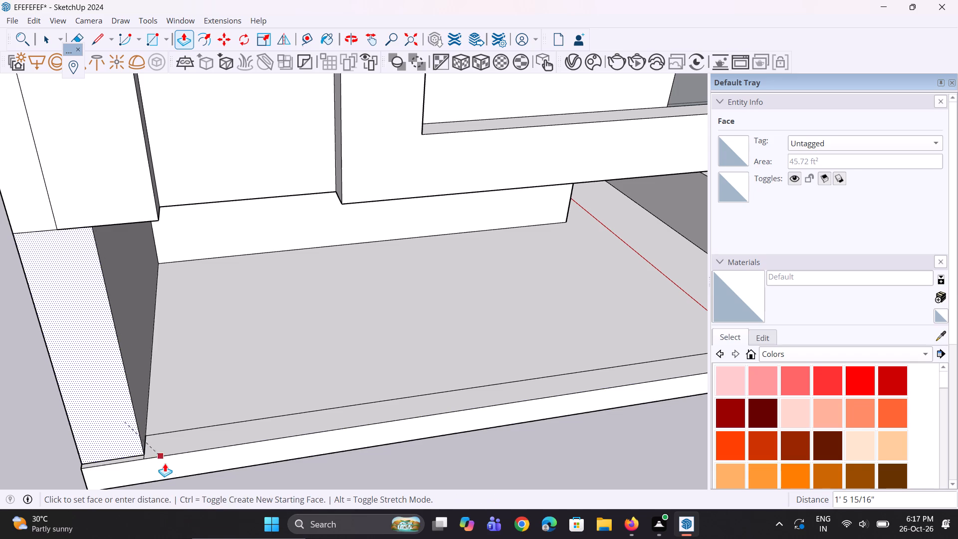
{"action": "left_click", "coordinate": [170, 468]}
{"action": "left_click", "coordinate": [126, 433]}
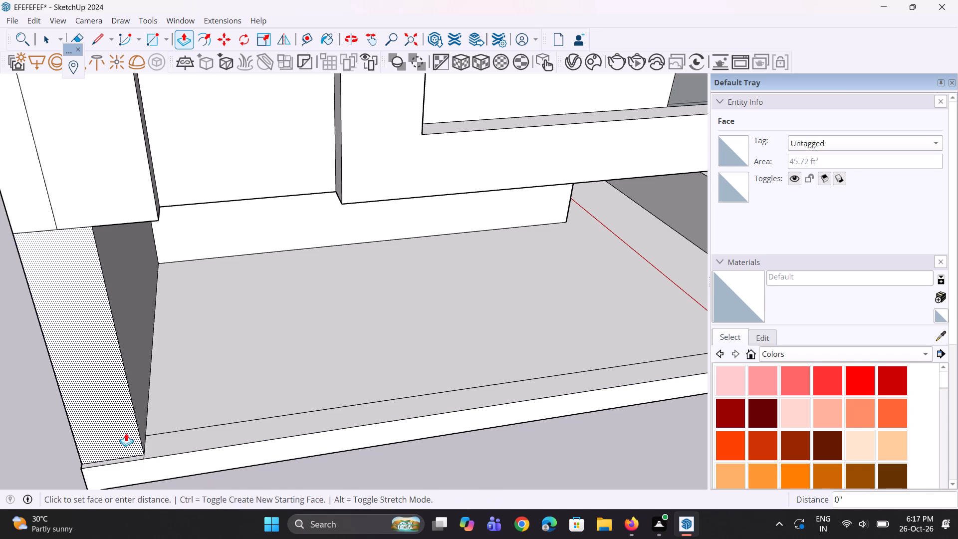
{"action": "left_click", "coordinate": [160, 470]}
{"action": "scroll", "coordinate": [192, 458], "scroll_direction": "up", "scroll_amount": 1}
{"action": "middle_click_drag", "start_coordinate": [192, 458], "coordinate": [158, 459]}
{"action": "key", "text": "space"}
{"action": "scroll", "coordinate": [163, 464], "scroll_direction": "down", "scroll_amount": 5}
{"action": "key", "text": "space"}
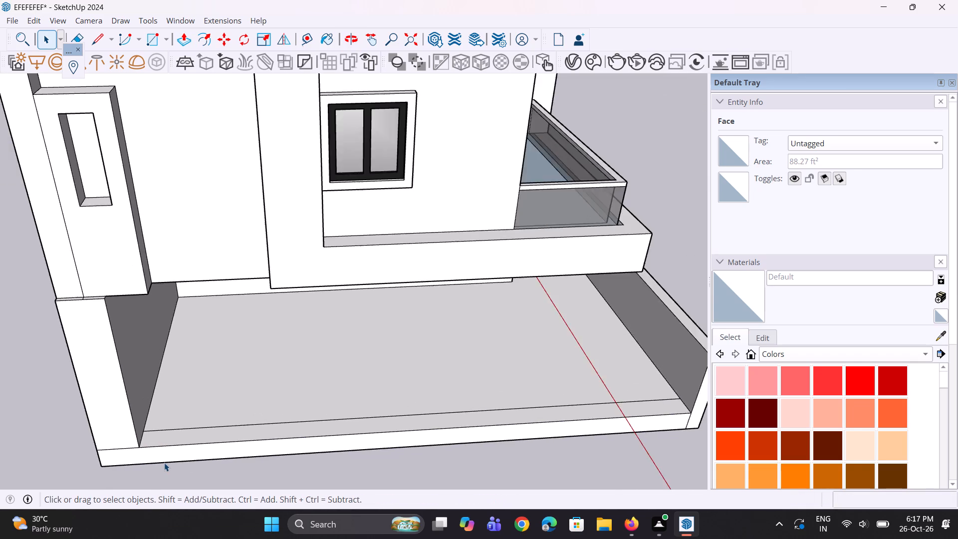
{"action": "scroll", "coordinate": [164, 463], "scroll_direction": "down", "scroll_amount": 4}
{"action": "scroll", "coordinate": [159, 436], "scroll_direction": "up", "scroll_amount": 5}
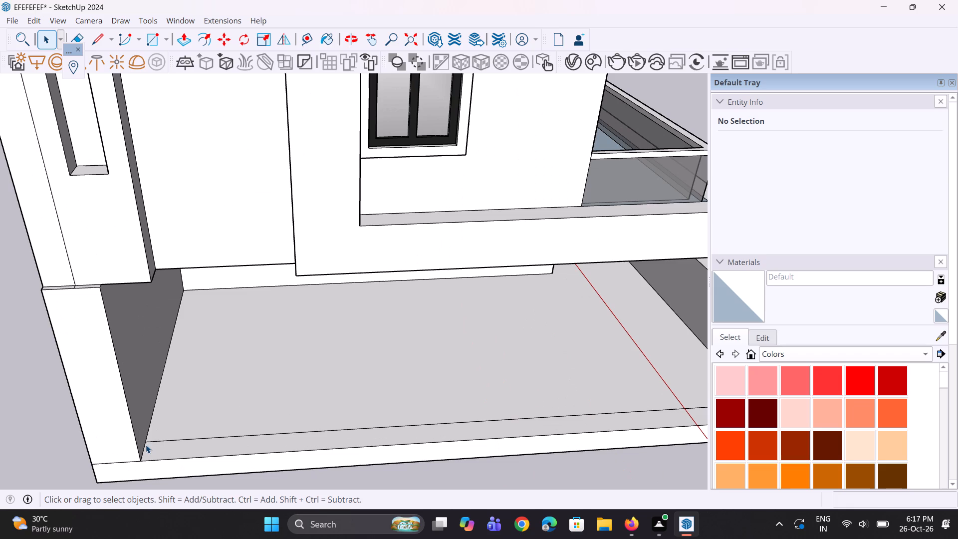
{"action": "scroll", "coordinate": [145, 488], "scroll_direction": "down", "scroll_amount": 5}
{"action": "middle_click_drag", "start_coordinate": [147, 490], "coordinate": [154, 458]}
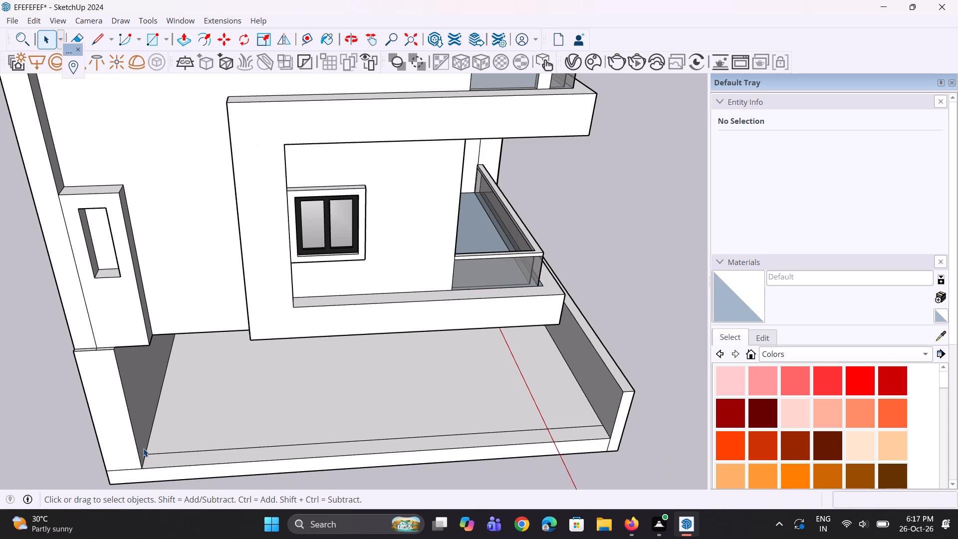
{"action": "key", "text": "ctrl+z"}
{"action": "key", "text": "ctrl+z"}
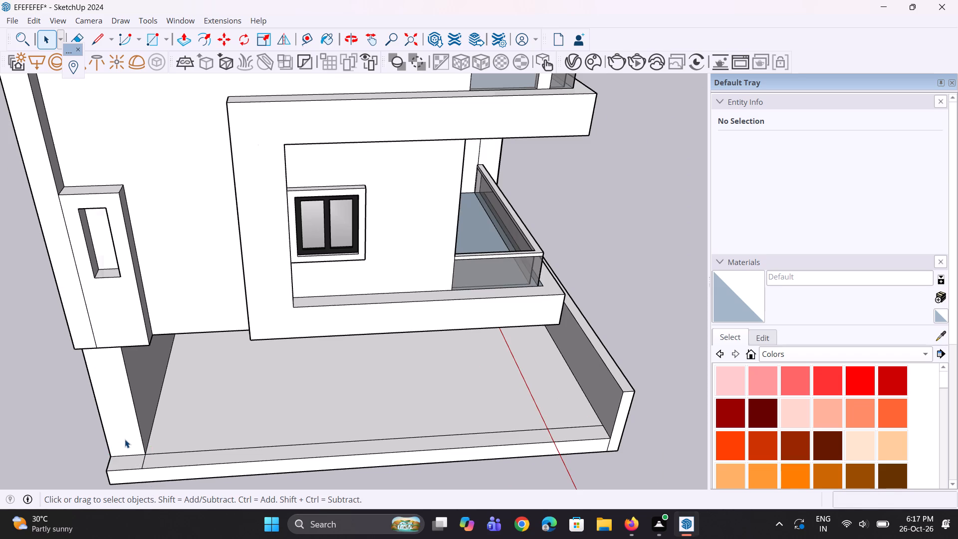
Thin the tall ground-floor wall by pushing its inner side face back 1' 9 1/16".
{"action": "scroll", "coordinate": [114, 461], "scroll_direction": "up", "scroll_amount": 1}
{"action": "scroll", "coordinate": [116, 460], "scroll_direction": "down", "scroll_amount": 2}
{"action": "scroll", "coordinate": [167, 423], "scroll_direction": "up", "scroll_amount": 1}
{"action": "middle_click_drag", "start_coordinate": [180, 385], "coordinate": [181, 319]}
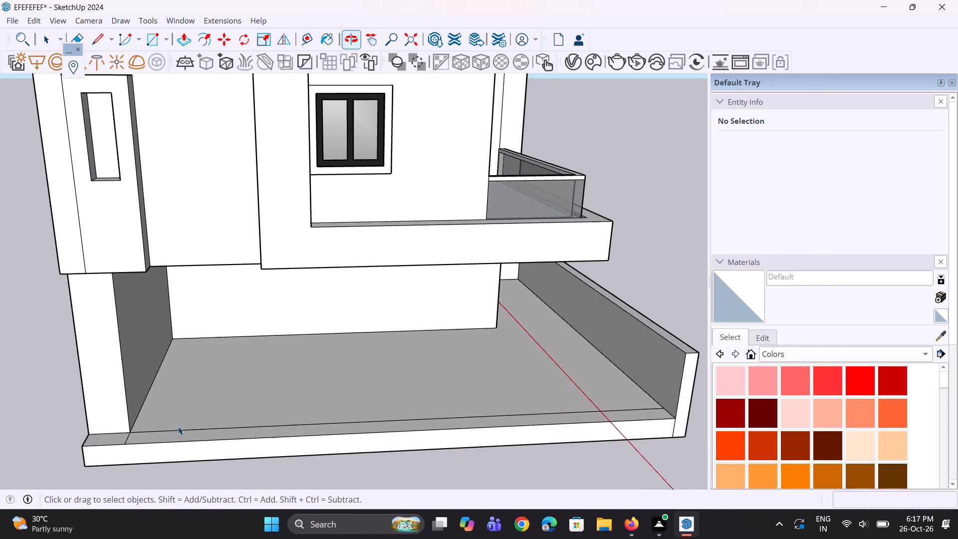
{"action": "scroll", "coordinate": [194, 461], "scroll_direction": "down", "scroll_amount": 6}
{"action": "middle_click_drag", "start_coordinate": [200, 414], "coordinate": [186, 408]}
{"action": "scroll", "coordinate": [186, 408], "scroll_direction": "up", "scroll_amount": 3}
{"action": "key", "text": "p"}
{"action": "scroll", "coordinate": [161, 402], "scroll_direction": "up", "scroll_amount": 3}
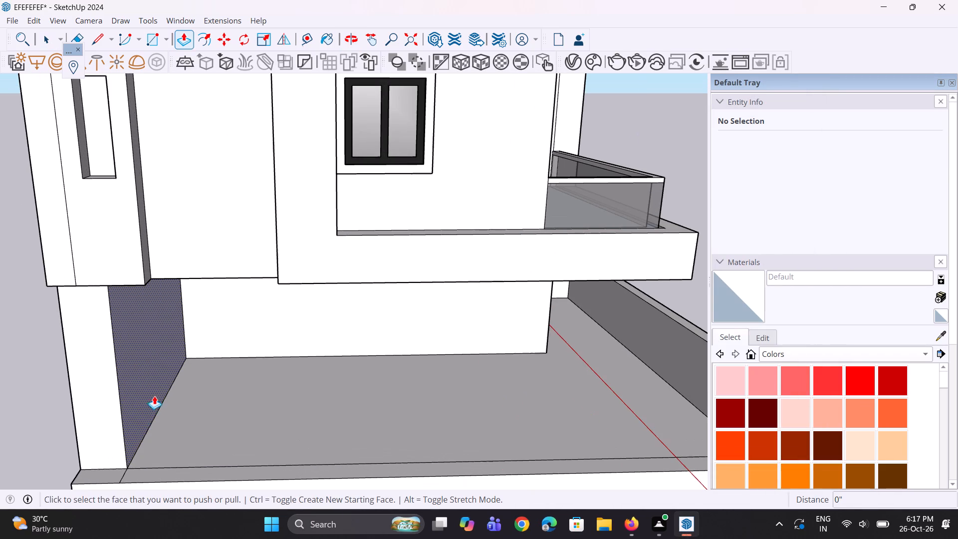
{"action": "left_click", "coordinate": [152, 393]}
{"action": "left_click", "coordinate": [131, 382]}
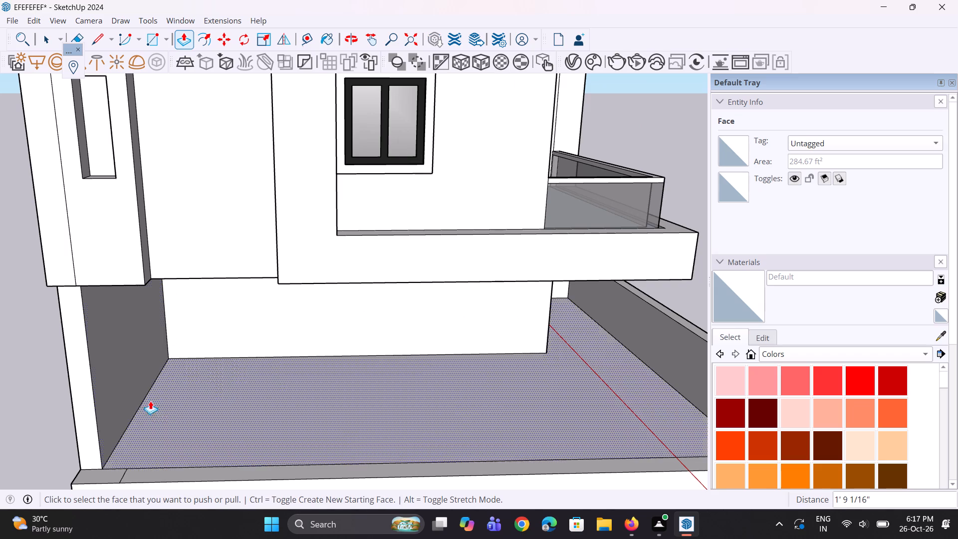
Push the thinned tall wall's front end face back from the plinth's front edge by about 3' 10".
{"action": "scroll", "coordinate": [162, 408], "scroll_direction": "down", "scroll_amount": 5}
{"action": "middle_click_drag", "start_coordinate": [166, 394], "coordinate": [198, 290]}
{"action": "scroll", "coordinate": [167, 393], "scroll_direction": "up", "scroll_amount": 1}
{"action": "scroll", "coordinate": [115, 283], "scroll_direction": "up", "scroll_amount": 4}
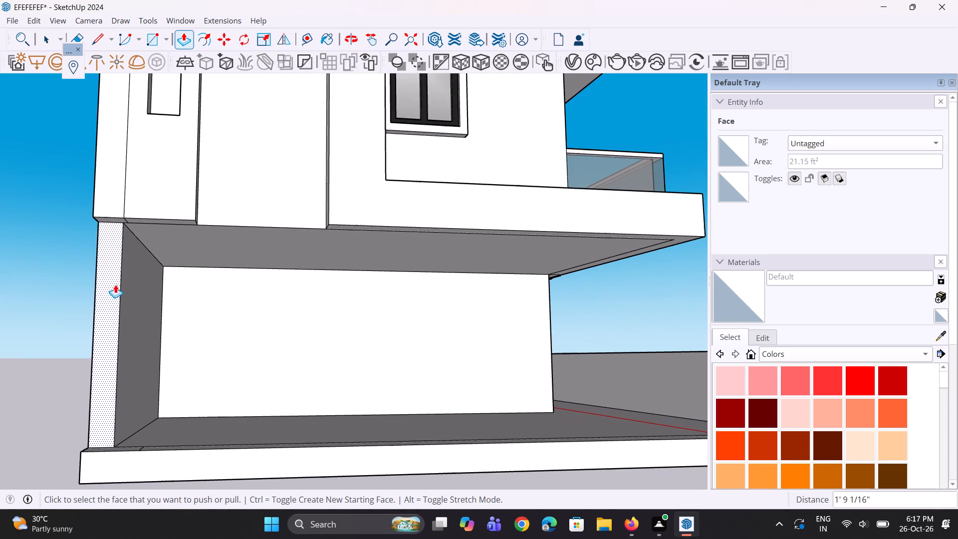
{"action": "scroll", "coordinate": [145, 379], "scroll_direction": "down", "scroll_amount": 4}
{"action": "scroll", "coordinate": [171, 345], "scroll_direction": "down", "scroll_amount": 4}
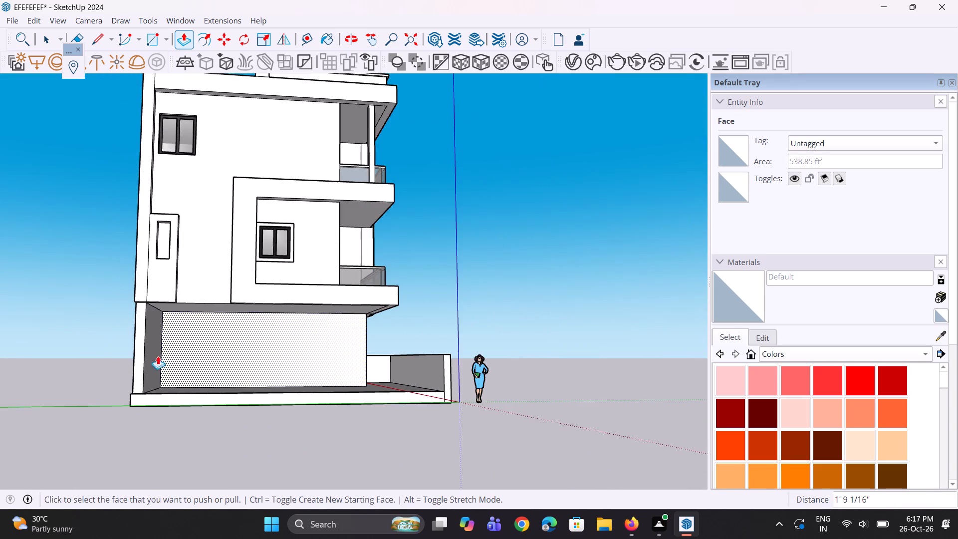
{"action": "middle_click_drag", "start_coordinate": [150, 367], "coordinate": [136, 432]}
{"action": "scroll", "coordinate": [133, 412], "scroll_direction": "up", "scroll_amount": 6}
{"action": "left_click", "coordinate": [148, 407]}
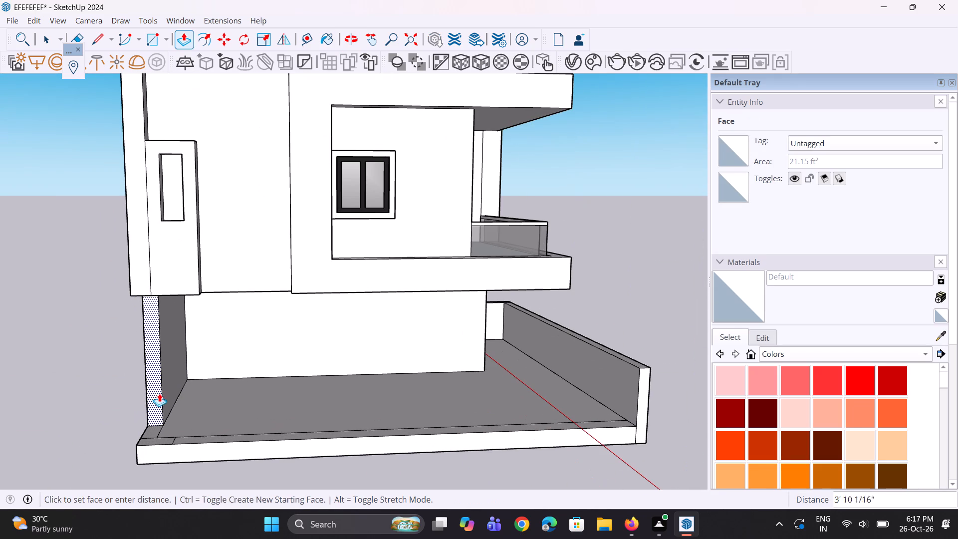
{"action": "left_click", "coordinate": [156, 395]}
{"action": "scroll", "coordinate": [163, 391], "scroll_direction": "down", "scroll_amount": 2}
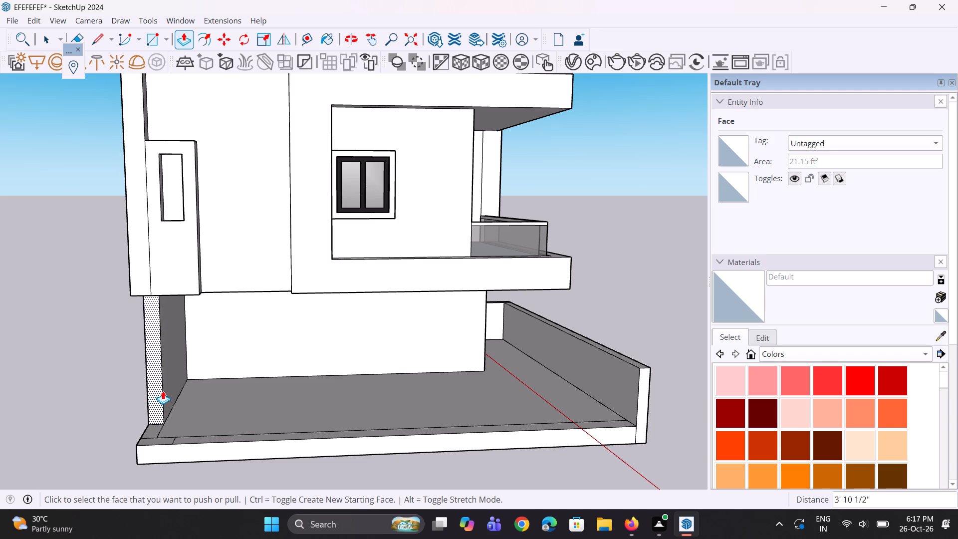
{"action": "scroll", "coordinate": [163, 391], "scroll_direction": "down", "scroll_amount": 3}
{"action": "middle_click_drag", "start_coordinate": [158, 413], "coordinate": [173, 466]}
{"action": "scroll", "coordinate": [165, 447], "scroll_direction": "up", "scroll_amount": 8}
{"action": "type", "text": "b"}
{"action": "key", "text": "space"}
{"action": "key", "text": "space"}
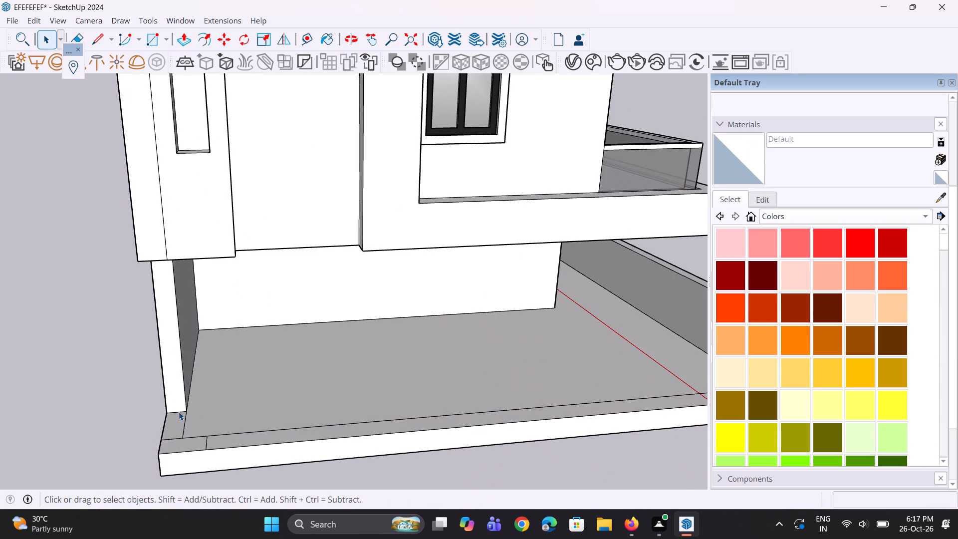
Copy the bottom edge of the tall wall's front end face 6' upward.
{"action": "left_click", "coordinate": [179, 412]}
{"action": "scroll", "coordinate": [179, 412], "scroll_direction": "up", "scroll_amount": 2}
{"action": "key", "text": "m"}
{"action": "left_click", "coordinate": [189, 412]}
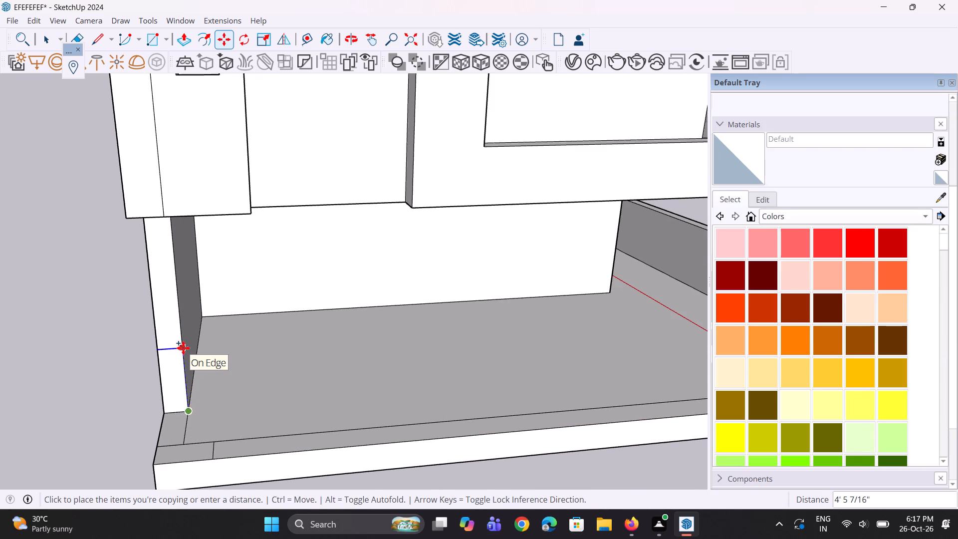
{"action": "type", "text": "6'"}
{"action": "key", "text": "Return"}
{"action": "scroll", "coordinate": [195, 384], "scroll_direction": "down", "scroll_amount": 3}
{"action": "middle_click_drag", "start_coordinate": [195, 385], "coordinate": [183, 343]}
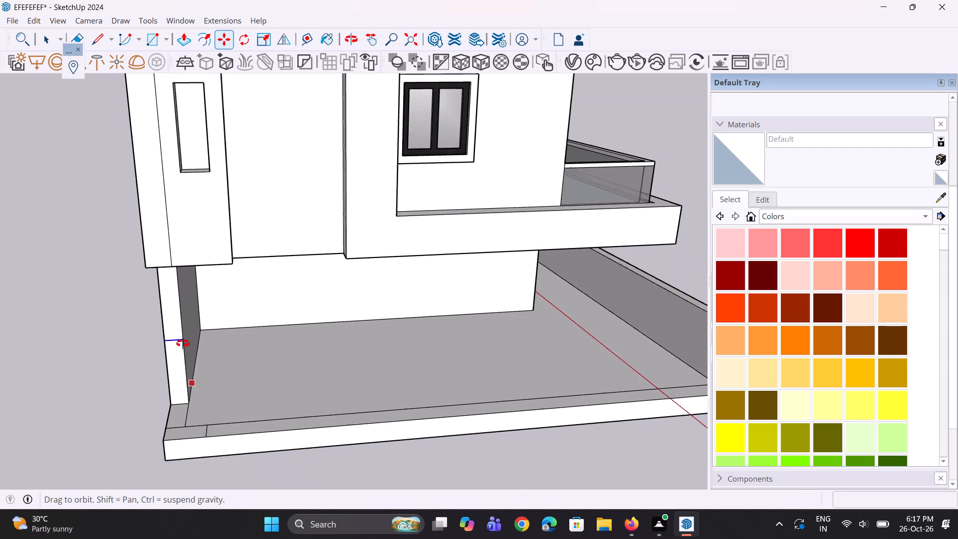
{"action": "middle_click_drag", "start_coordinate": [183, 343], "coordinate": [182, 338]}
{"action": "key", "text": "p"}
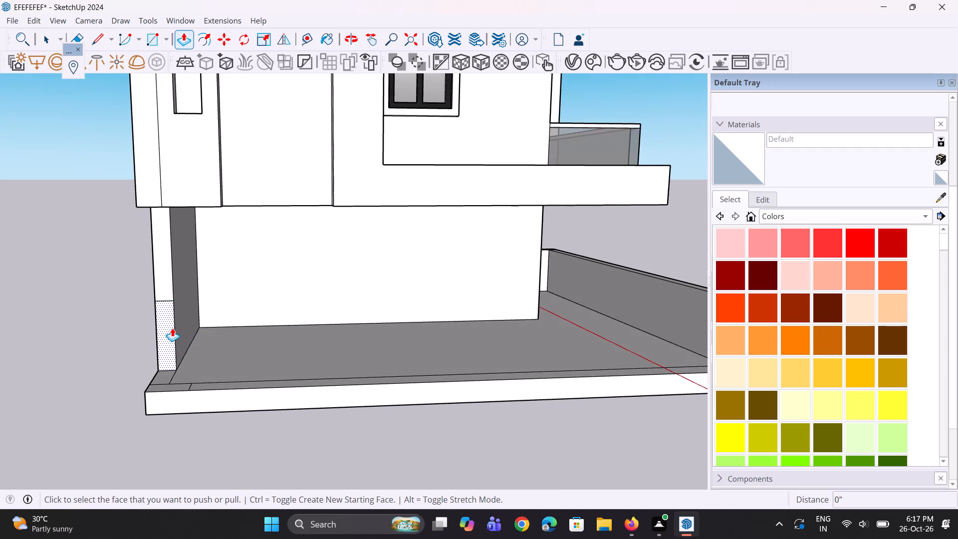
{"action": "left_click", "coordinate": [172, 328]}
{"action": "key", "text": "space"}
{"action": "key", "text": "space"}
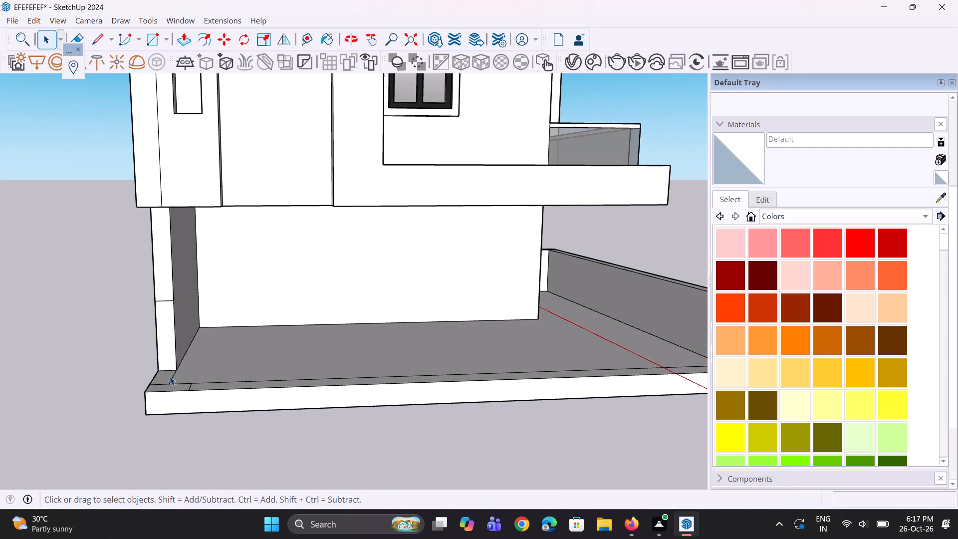
Pull the small plinth rectangle in front of the tall wall up to the copied edge at 6'.
{"action": "middle_click_drag", "start_coordinate": [170, 376], "coordinate": [175, 430]}
{"action": "scroll", "coordinate": [164, 412], "scroll_direction": "up", "scroll_amount": 2}
{"action": "key", "text": "p"}
{"action": "left_click_drag", "start_coordinate": [176, 433], "coordinate": [179, 427]}
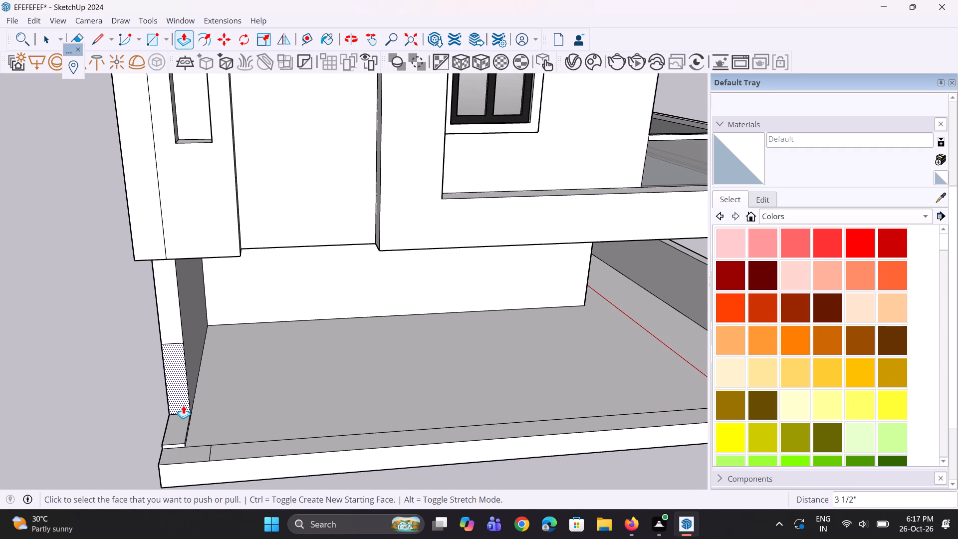
{"action": "left_click", "coordinate": [183, 435]}
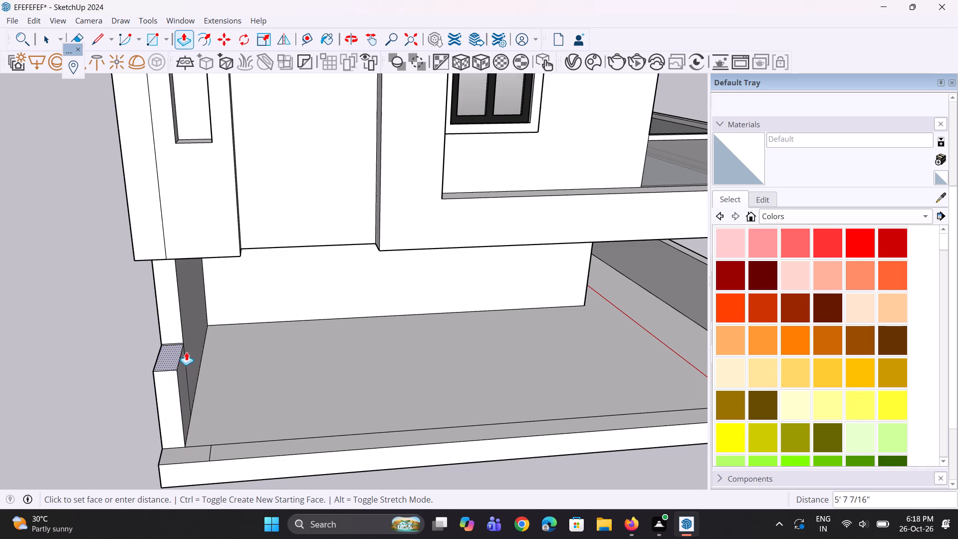
{"action": "left_click", "coordinate": [187, 342]}
Pull the new low wall's front face forward 1' 9 3/4" to meet the plinth's front face.
{"action": "scroll", "coordinate": [185, 407], "scroll_direction": "down", "scroll_amount": 6}
{"action": "scroll", "coordinate": [162, 372], "scroll_direction": "up", "scroll_amount": 1}
{"action": "middle_click_drag", "start_coordinate": [162, 372], "coordinate": [98, 324]}
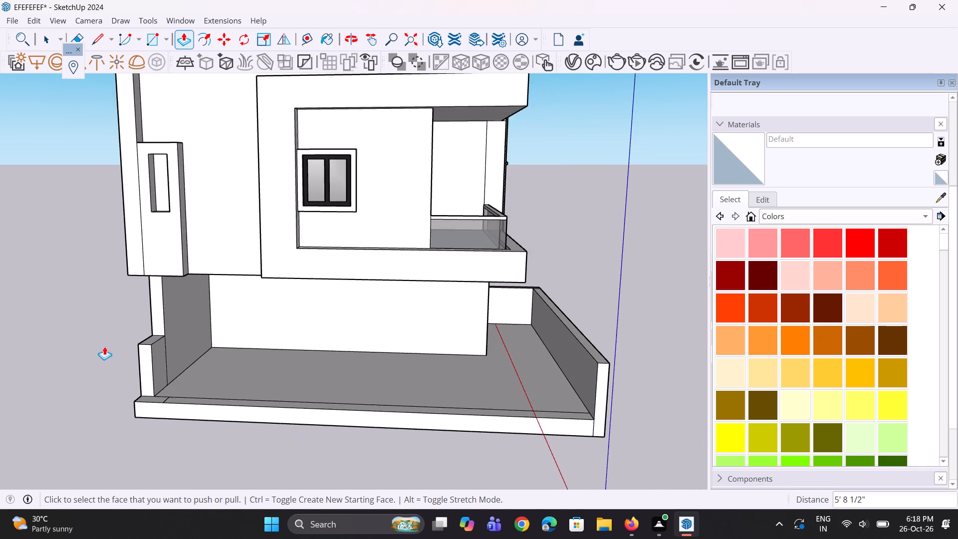
{"action": "scroll", "coordinate": [132, 420], "scroll_direction": "up", "scroll_amount": 7}
{"action": "left_click", "coordinate": [151, 371]}
{"action": "left_click", "coordinate": [150, 403]}
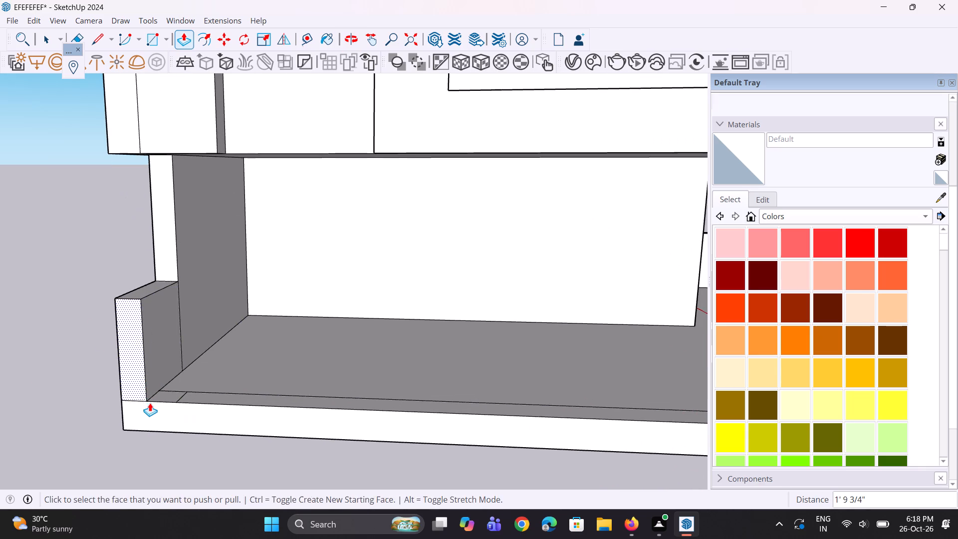
Erase the leftover short line crossing the plinth's front strip beside the new low wall.
{"action": "middle_click_drag", "start_coordinate": [187, 403], "coordinate": [186, 455]}
{"action": "scroll", "coordinate": [186, 455], "scroll_direction": "up", "scroll_amount": 6}
{"action": "key", "text": "e"}
{"action": "left_click_drag", "start_coordinate": [182, 434], "coordinate": [186, 442]}
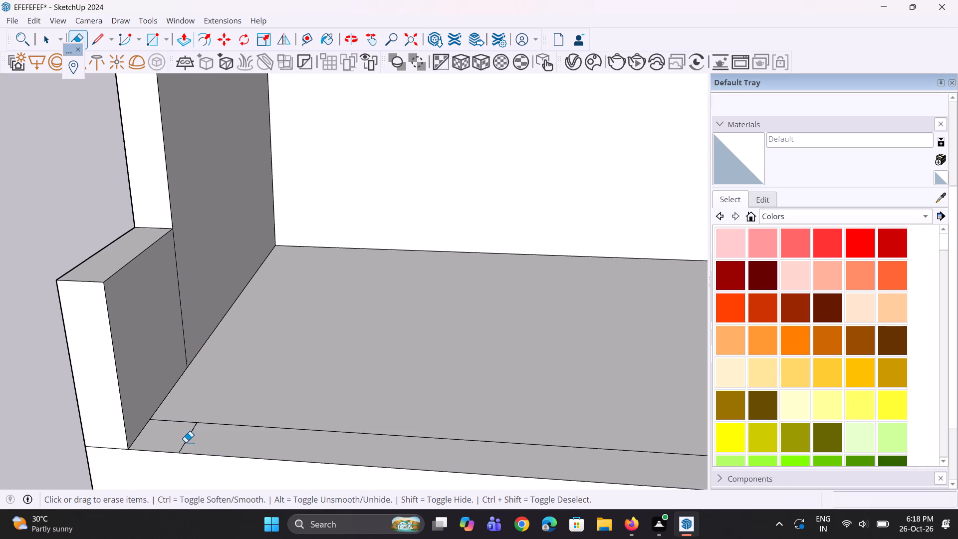
{"action": "left_click_drag", "start_coordinate": [186, 442], "coordinate": [186, 442]}
Copy the plinth strip's short end edge at the low side wall's base about 6' along the front edge.
{"action": "scroll", "coordinate": [181, 443], "scroll_direction": "down", "scroll_amount": 3}
{"action": "middle_click_drag", "start_coordinate": [163, 439], "coordinate": [169, 449]}
{"action": "scroll", "coordinate": [169, 449], "scroll_direction": "up", "scroll_amount": 1}
{"action": "key", "text": "space"}
{"action": "key", "text": "space"}
{"action": "left_click", "coordinate": [149, 438]}
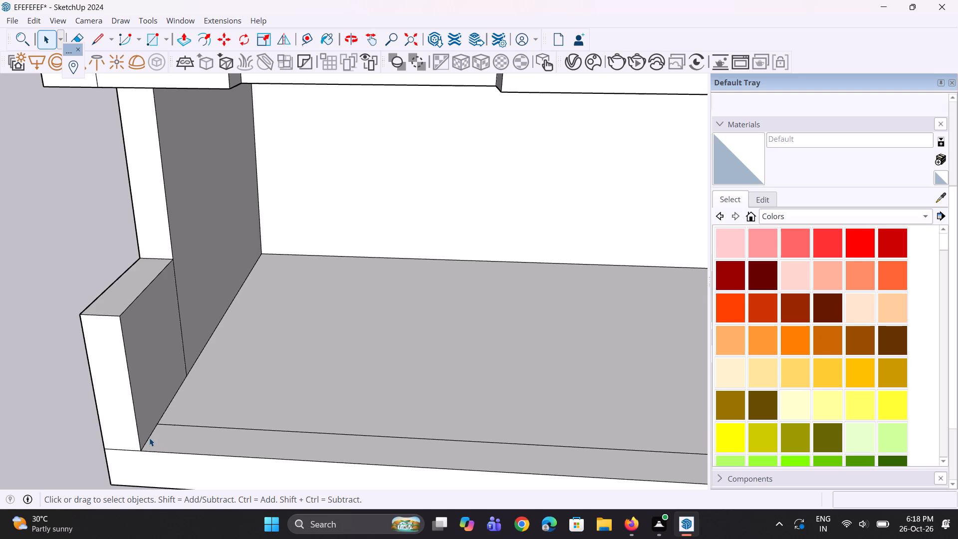
{"action": "scroll", "coordinate": [148, 443], "scroll_direction": "down", "scroll_amount": 2}
{"action": "key", "text": "m"}
{"action": "scroll", "coordinate": [147, 440], "scroll_direction": "down", "scroll_amount": 2, "text": "ctrl"}
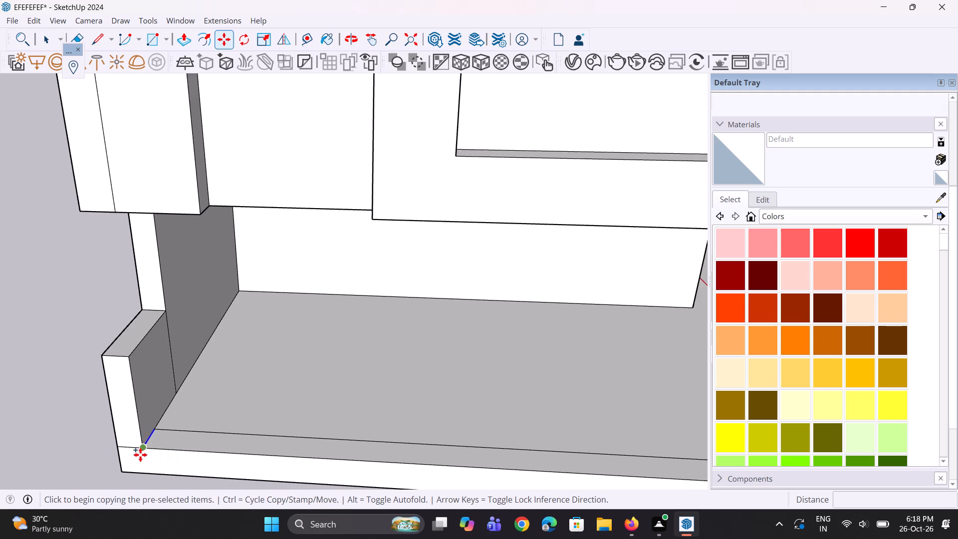
{"action": "scroll", "coordinate": [140, 455], "scroll_direction": "up", "scroll_amount": 5}
{"action": "left_click", "coordinate": [146, 443]}
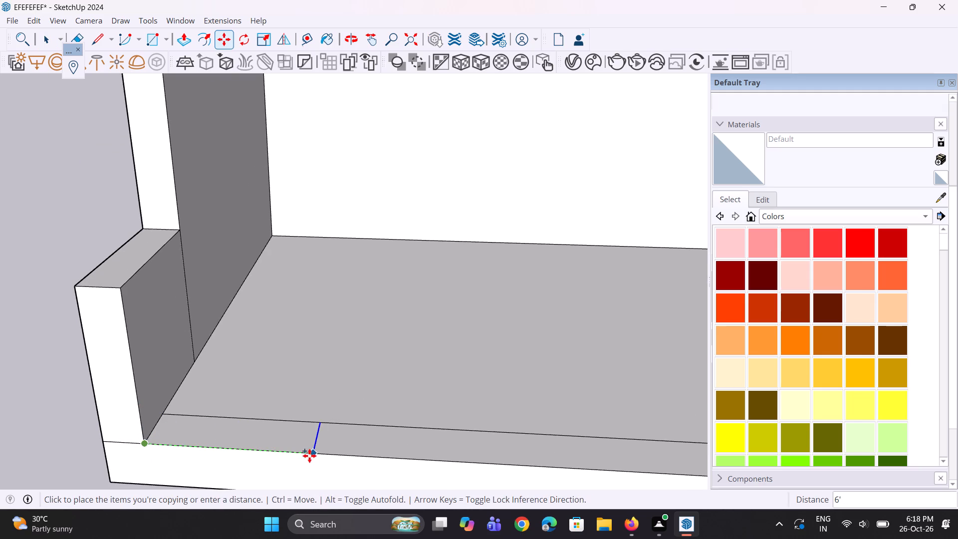
{"action": "left_click", "coordinate": [303, 453]}
Copy the new short line slightly further along the front strip to outline a small pillar rectangle.
{"action": "scroll", "coordinate": [205, 427], "scroll_direction": "down", "scroll_amount": 9}
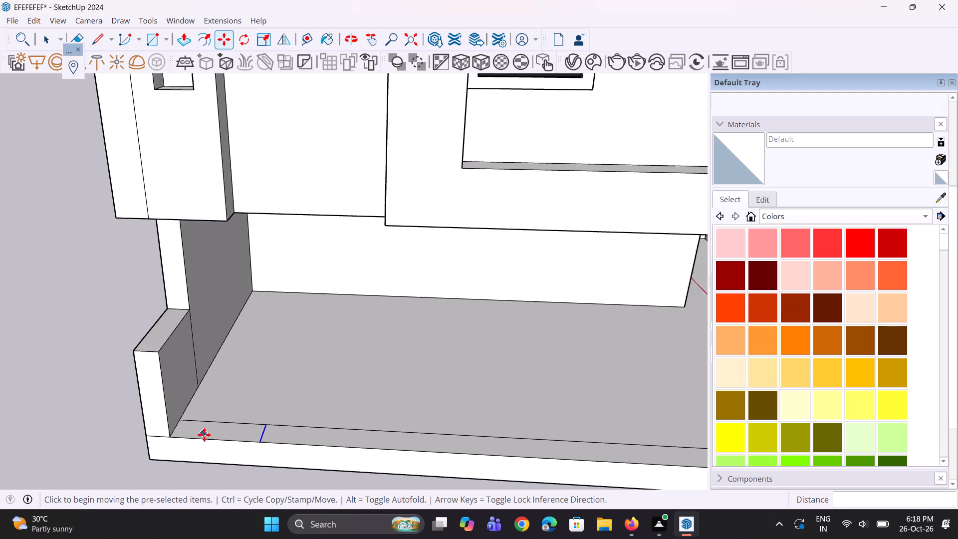
{"action": "scroll", "coordinate": [204, 435], "scroll_direction": "down", "scroll_amount": 5}
{"action": "scroll", "coordinate": [240, 442], "scroll_direction": "up", "scroll_amount": 9}
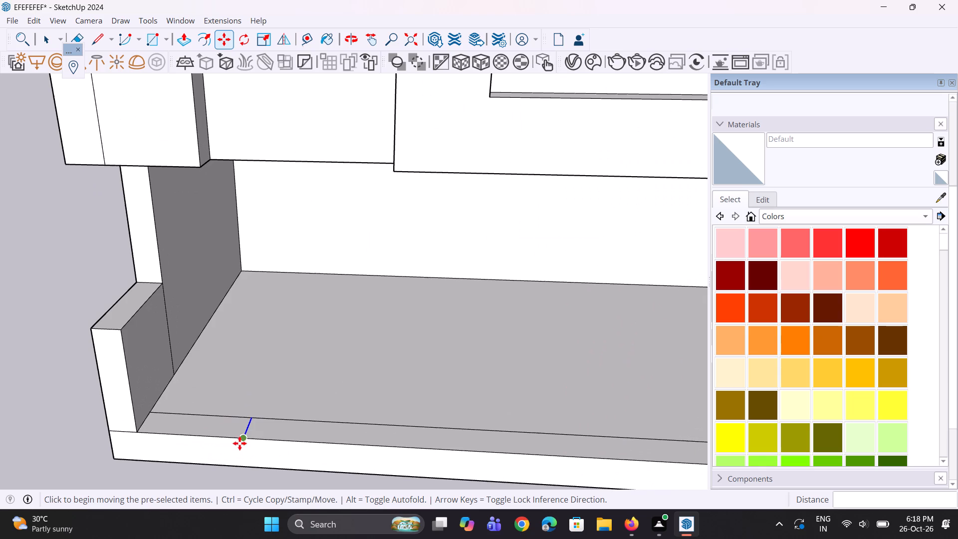
{"action": "scroll", "coordinate": [225, 443], "scroll_direction": "down", "scroll_amount": 3}
{"action": "middle_click_drag", "start_coordinate": [225, 449], "coordinate": [234, 451]}
{"action": "scroll", "coordinate": [234, 451], "scroll_direction": "up", "scroll_amount": 6}
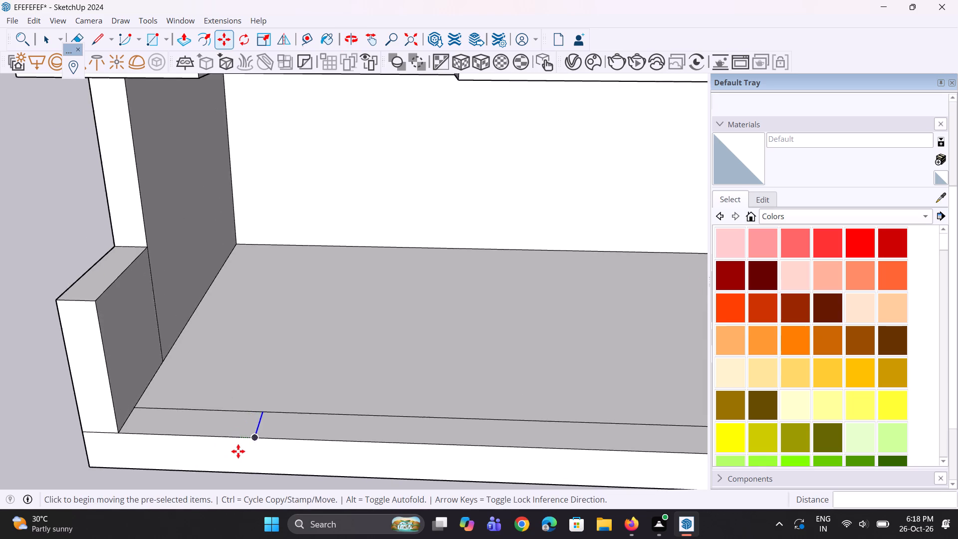
{"action": "key", "text": "m"}
{"action": "scroll", "coordinate": [239, 451], "scroll_direction": "up", "scroll_amount": 3}
{"action": "left_click", "coordinate": [261, 434]}
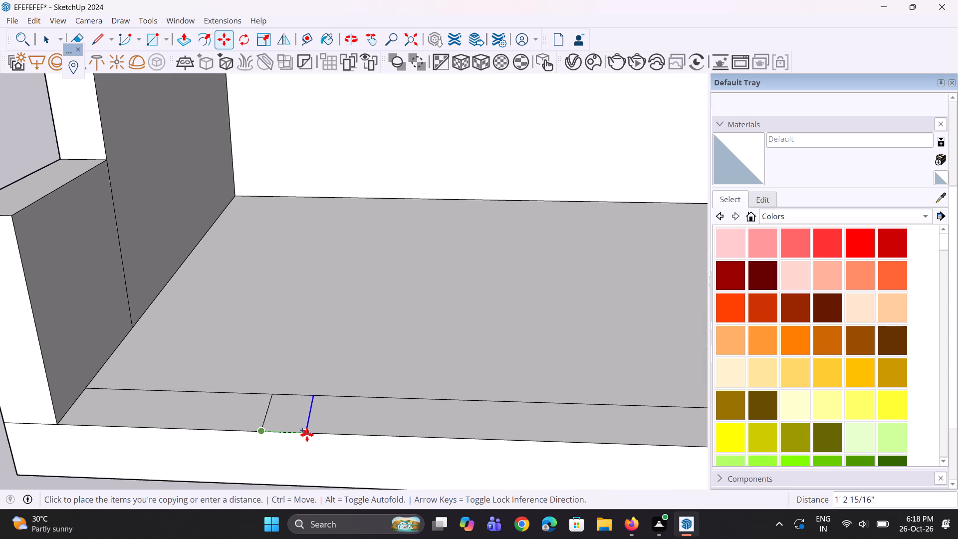
{"action": "left_click", "coordinate": [335, 437]}
Copy the second pillar line about 19' 10" along the strip to the midpoint of its front edge.
{"action": "scroll", "coordinate": [218, 460], "scroll_direction": "down", "scroll_amount": 10}
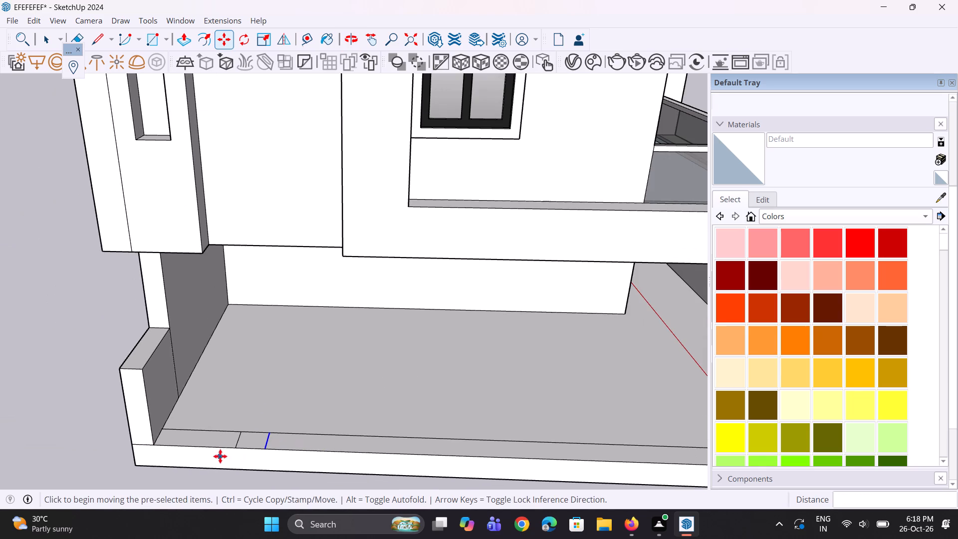
{"action": "key", "text": "m"}
{"action": "left_click_drag", "start_coordinate": [264, 449], "coordinate": [268, 450]}
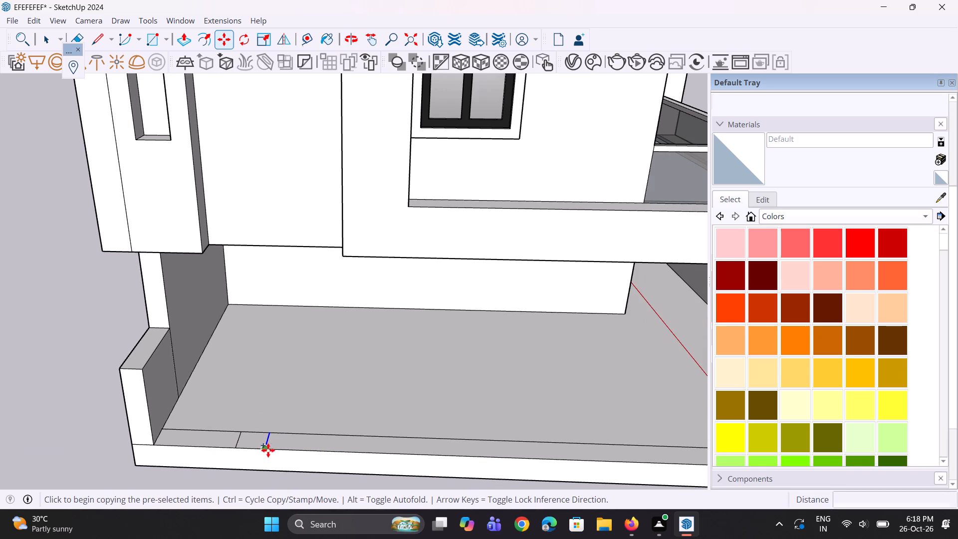
{"action": "left_click_drag", "start_coordinate": [268, 450], "coordinate": [280, 452]}
{"action": "scroll", "coordinate": [424, 454], "scroll_direction": "down", "scroll_amount": 5}
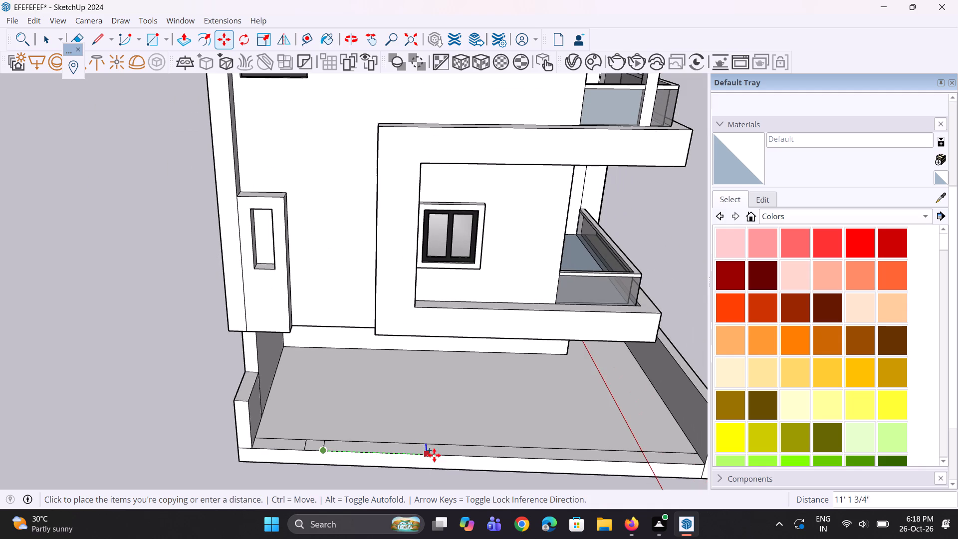
{"action": "left_click", "coordinate": [512, 460]}
Copy the small pillar rectangle 21' 9 15/16" along the front strip, placing it at the far line.
{"action": "scroll", "coordinate": [474, 455], "scroll_direction": "down", "scroll_amount": 3}
{"action": "scroll", "coordinate": [510, 459], "scroll_direction": "up", "scroll_amount": 7}
{"action": "key", "text": "space"}
{"action": "key", "text": "space"}
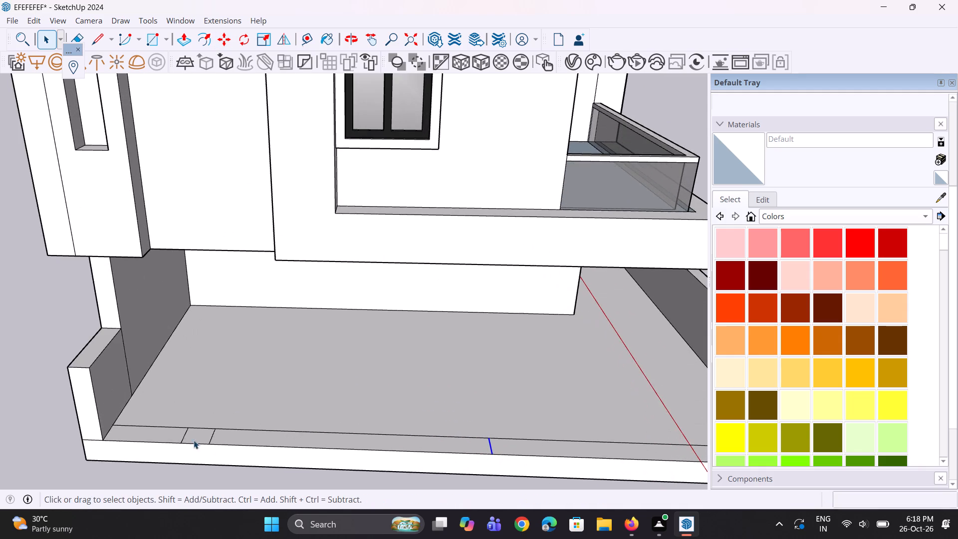
{"action": "scroll", "coordinate": [191, 439], "scroll_direction": "up", "scroll_amount": 3}
{"action": "left_click", "coordinate": [208, 437]}
{"action": "key", "text": "m"}
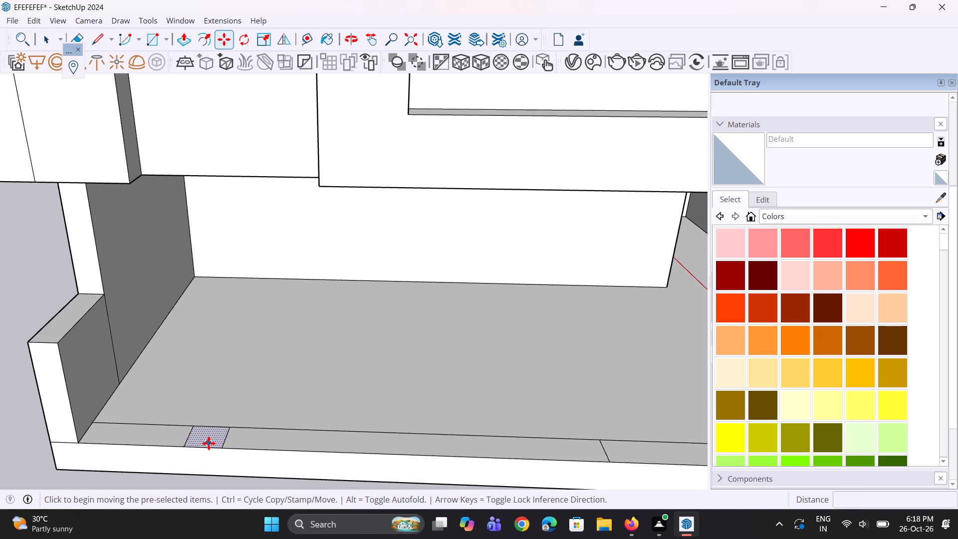
{"action": "left_click", "coordinate": [187, 444]}
{"action": "scroll", "coordinate": [258, 451], "scroll_direction": "down", "scroll_amount": 4}
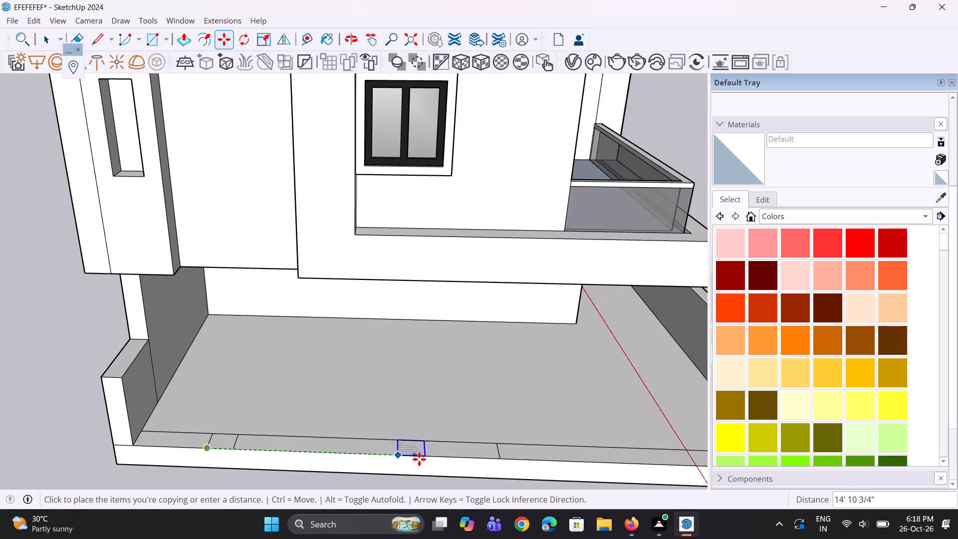
{"action": "scroll", "coordinate": [505, 468], "scroll_direction": "up", "scroll_amount": 3}
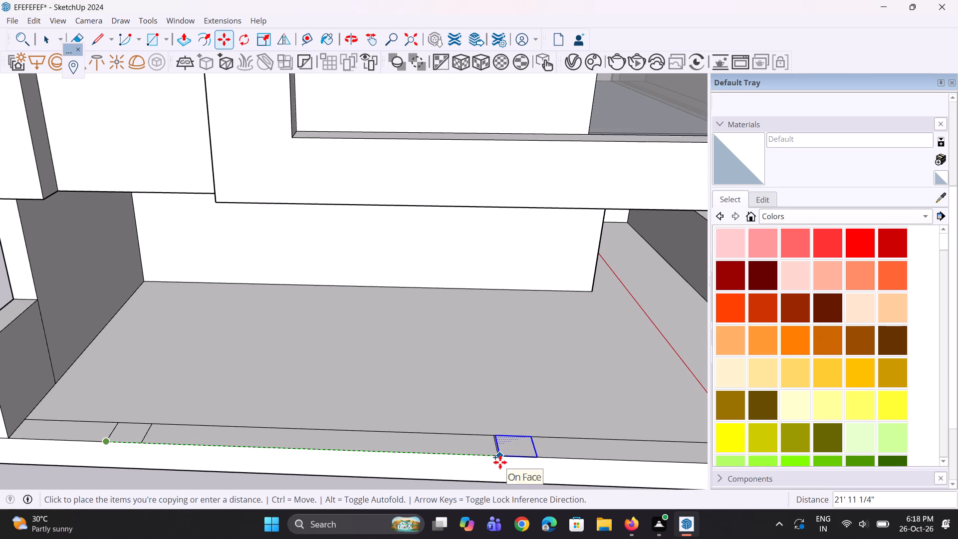
{"action": "scroll", "coordinate": [498, 462], "scroll_direction": "up", "scroll_amount": 6}
{"action": "left_click", "coordinate": [498, 461]}
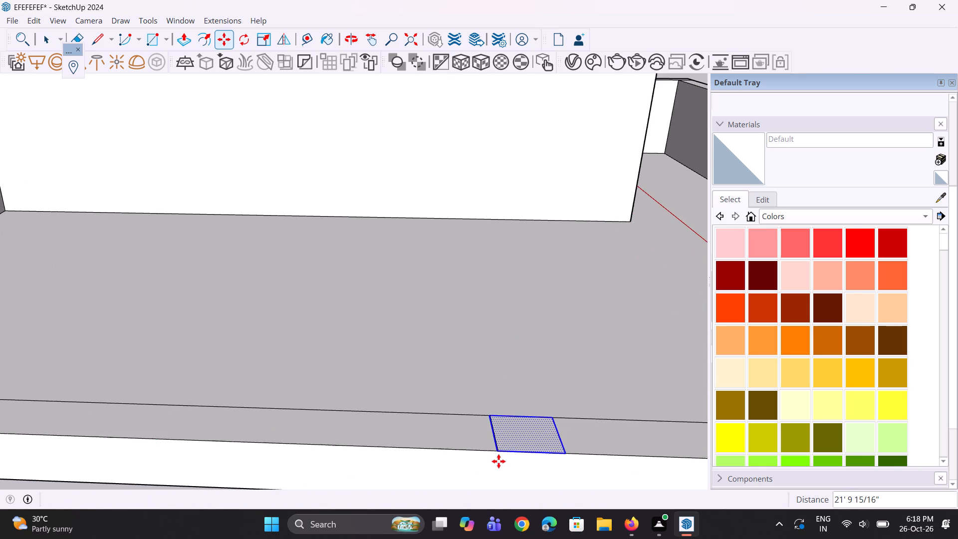
Erase the duplicate line just inside the near edge of the copied pillar rectangle.
{"action": "middle_click_drag", "start_coordinate": [466, 471], "coordinate": [434, 500]}
{"action": "scroll", "coordinate": [494, 448], "scroll_direction": "up", "scroll_amount": 8}
{"action": "key", "text": "space"}
{"action": "key", "text": "space"}
{"action": "scroll", "coordinate": [494, 447], "scroll_direction": "down", "scroll_amount": 4}
{"action": "scroll", "coordinate": [487, 445], "scroll_direction": "up", "scroll_amount": 4}
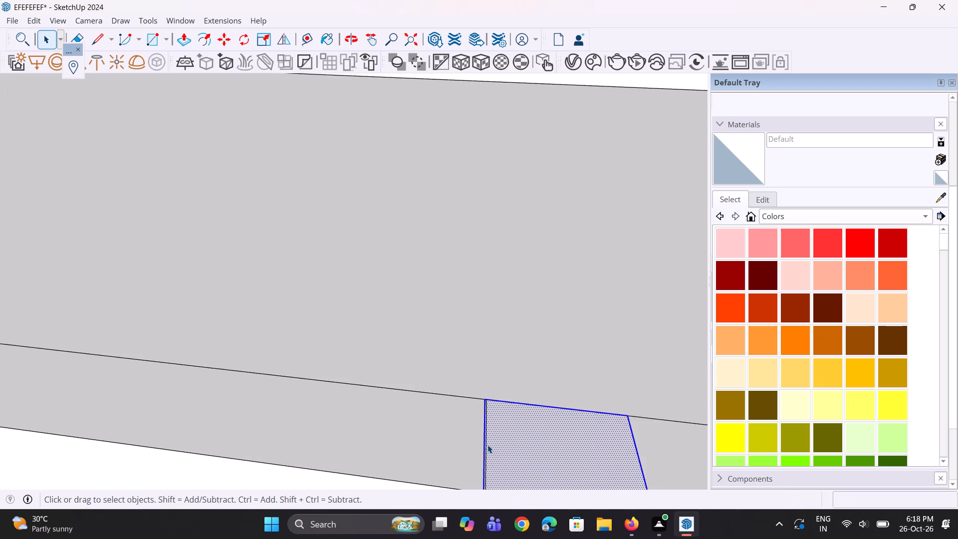
{"action": "scroll", "coordinate": [487, 445], "scroll_direction": "up", "scroll_amount": 15}
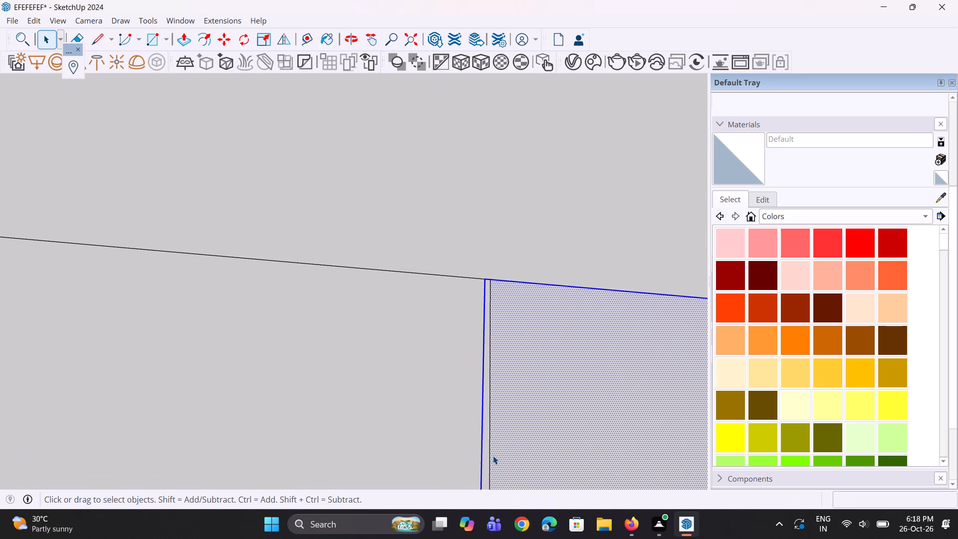
{"action": "key", "text": "e"}
{"action": "left_click", "coordinate": [488, 450]}
Pull the two front strip sections between the side walls and the pillar rectangles up 6' to the side walls' height.
{"action": "scroll", "coordinate": [253, 416], "scroll_direction": "down", "scroll_amount": 2}
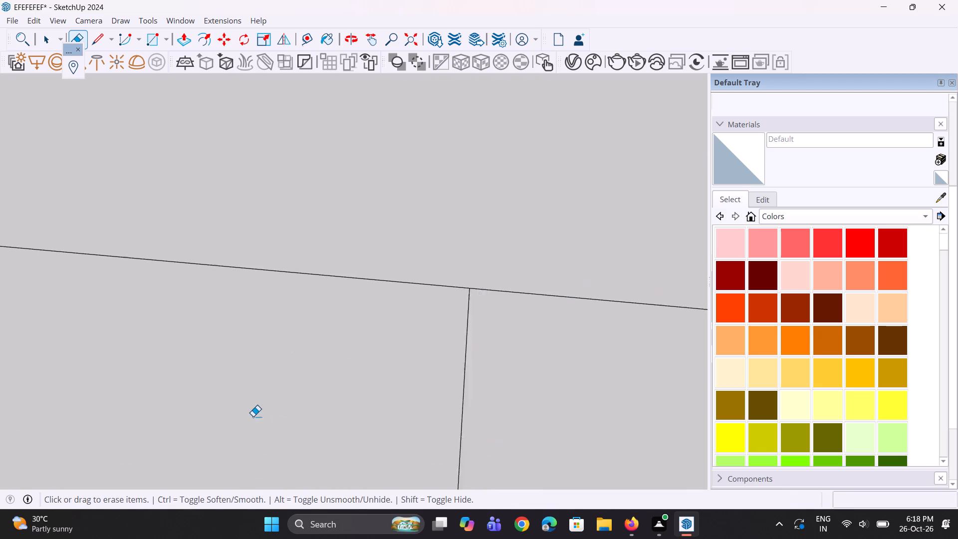
{"action": "scroll", "coordinate": [253, 416], "scroll_direction": "down", "scroll_amount": 16}
{"action": "middle_click_drag", "start_coordinate": [315, 387], "coordinate": [354, 366]}
{"action": "scroll", "coordinate": [315, 387], "scroll_direction": "up", "scroll_amount": 1}
{"action": "scroll", "coordinate": [356, 366], "scroll_direction": "down", "scroll_amount": 6}
{"action": "middle_click_drag", "start_coordinate": [351, 393], "coordinate": [344, 444]}
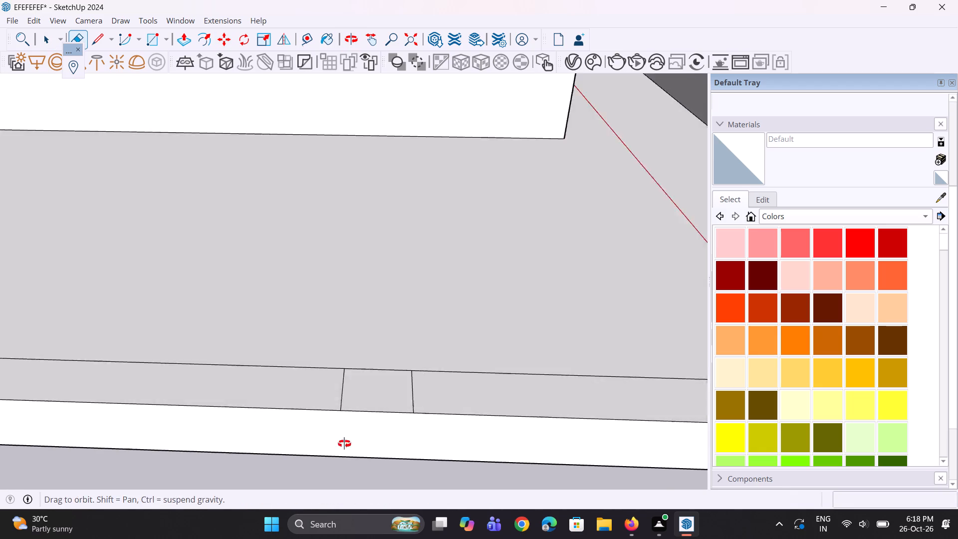
{"action": "scroll", "coordinate": [344, 444], "scroll_direction": "down", "scroll_amount": 11}
{"action": "middle_click_drag", "start_coordinate": [344, 444], "coordinate": [346, 444]}
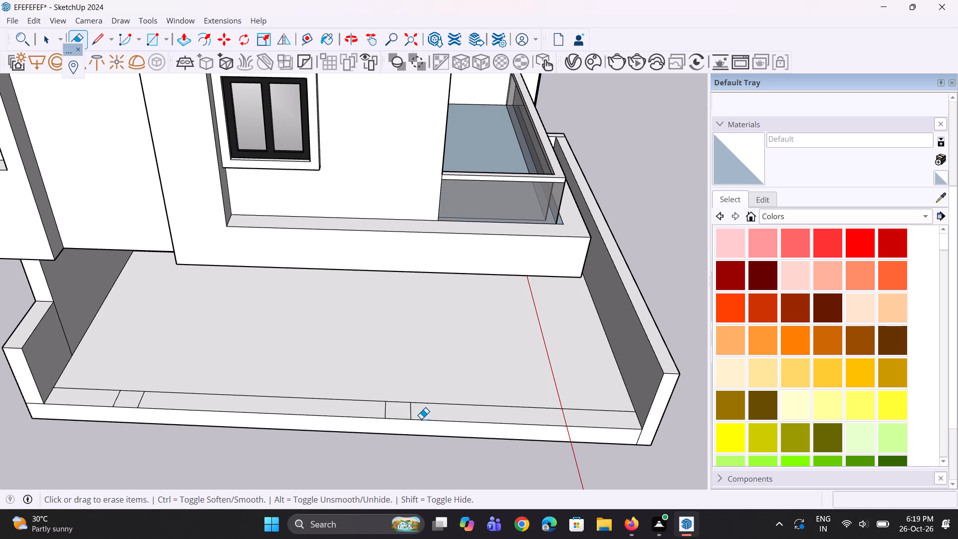
{"action": "scroll", "coordinate": [421, 419], "scroll_direction": "up", "scroll_amount": 2}
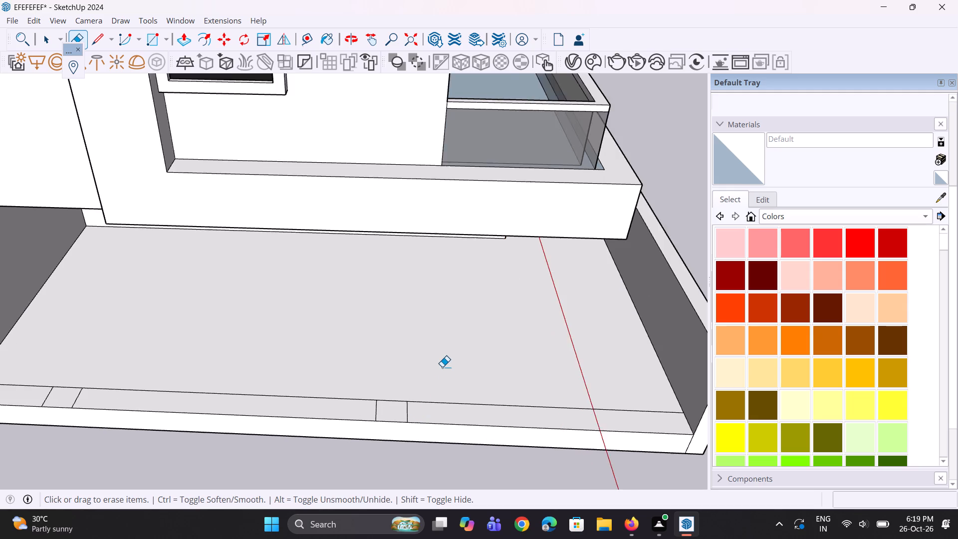
{"action": "scroll", "coordinate": [443, 364], "scroll_direction": "down", "scroll_amount": 8}
{"action": "middle_click", "coordinate": [443, 361]}
{"action": "scroll", "coordinate": [481, 388], "scroll_direction": "up", "scroll_amount": 5}
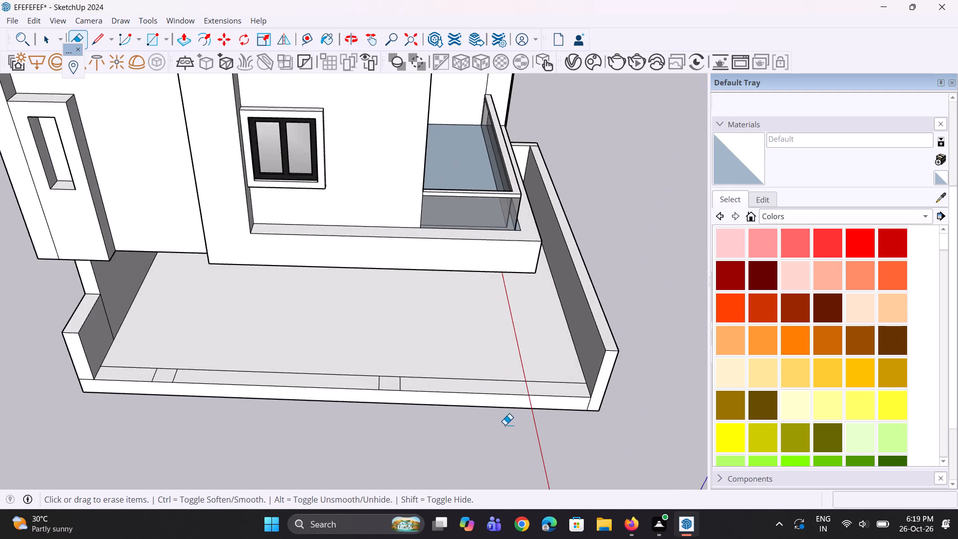
{"action": "scroll", "coordinate": [505, 425], "scroll_direction": "up", "scroll_amount": 1}
{"action": "key", "text": "p"}
{"action": "left_click", "coordinate": [549, 384]}
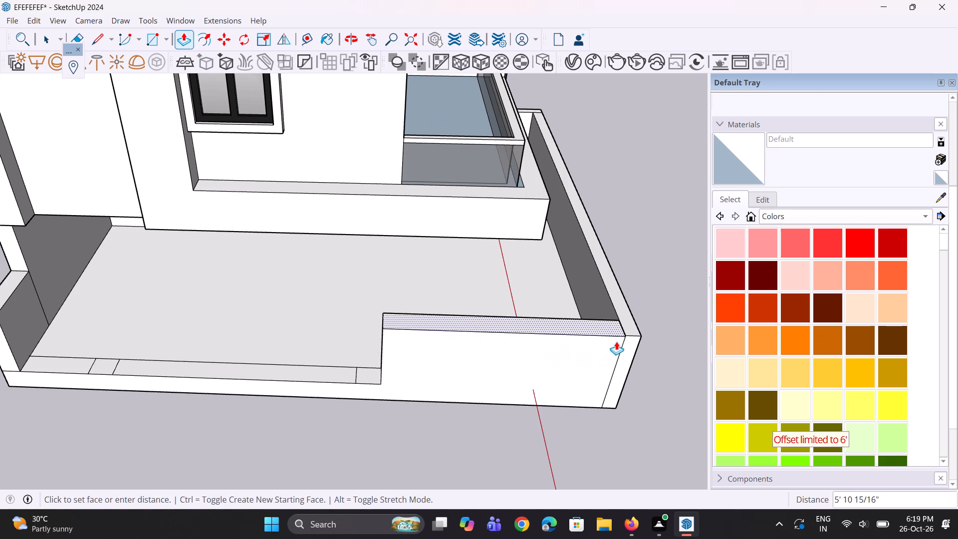
{"action": "left_click", "coordinate": [626, 331]}
{"action": "double_click", "coordinate": [65, 364]}
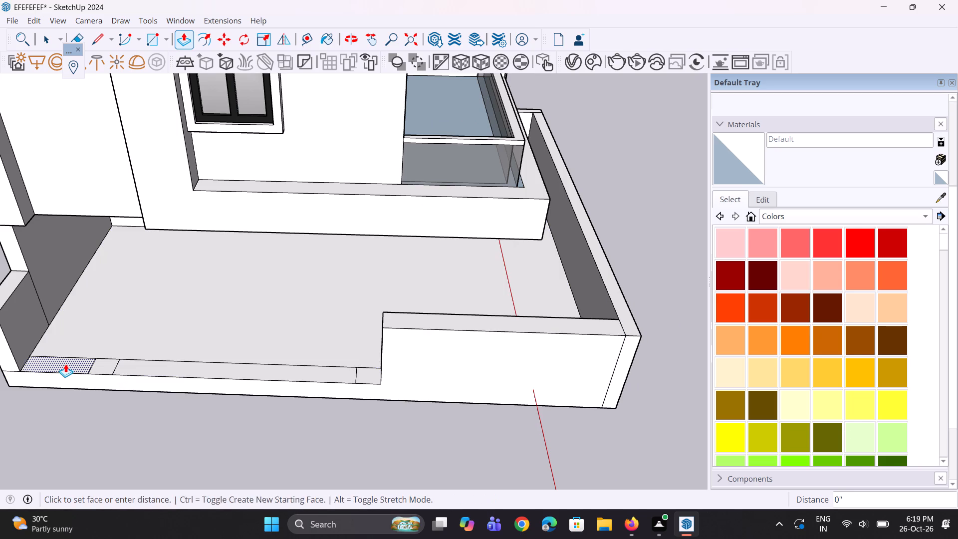
Pull both small pillar rectangles up by the same 6' to finish the posts flanking the gate opening.
{"action": "scroll", "coordinate": [160, 427], "scroll_direction": "down", "scroll_amount": 6}
{"action": "middle_click_drag", "start_coordinate": [156, 410], "coordinate": [155, 398]}
{"action": "scroll", "coordinate": [127, 391], "scroll_direction": "up", "scroll_amount": 8}
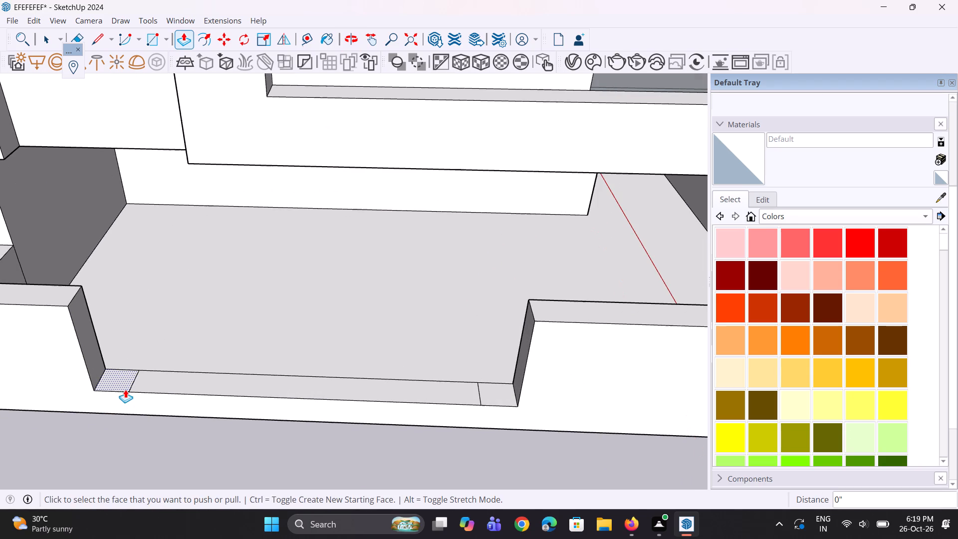
{"action": "double_click", "coordinate": [123, 381]}
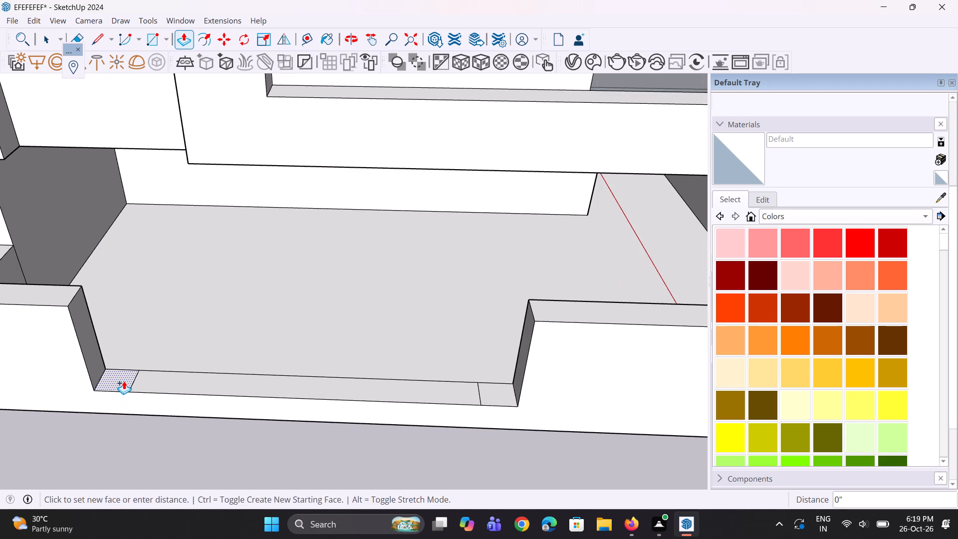
{"action": "double_click", "coordinate": [509, 391]}
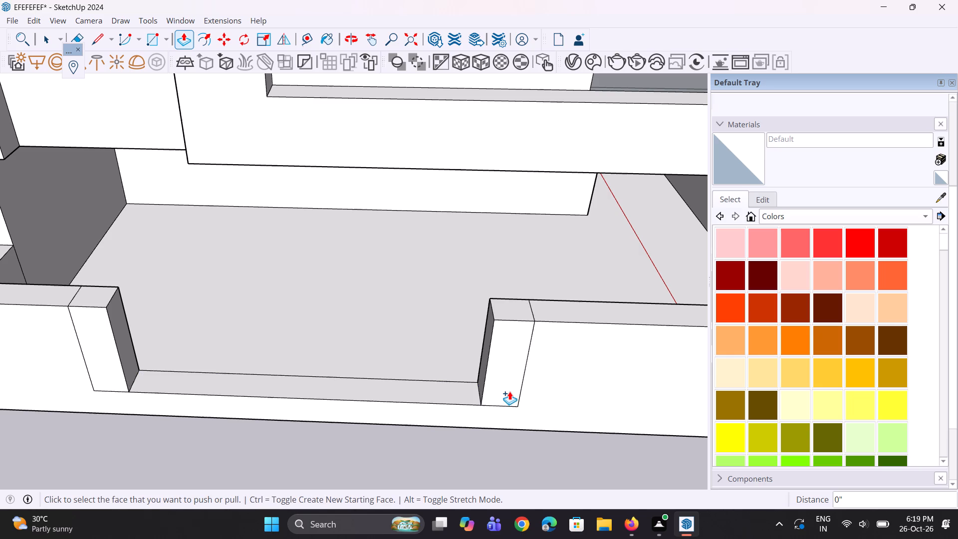
Pull a thin layer with a new starting face on top of the far gate pillar and its adjoining long front wall.
{"action": "scroll", "coordinate": [501, 400], "scroll_direction": "down", "scroll_amount": 5}
{"action": "scroll", "coordinate": [530, 352], "scroll_direction": "up", "scroll_amount": 9}
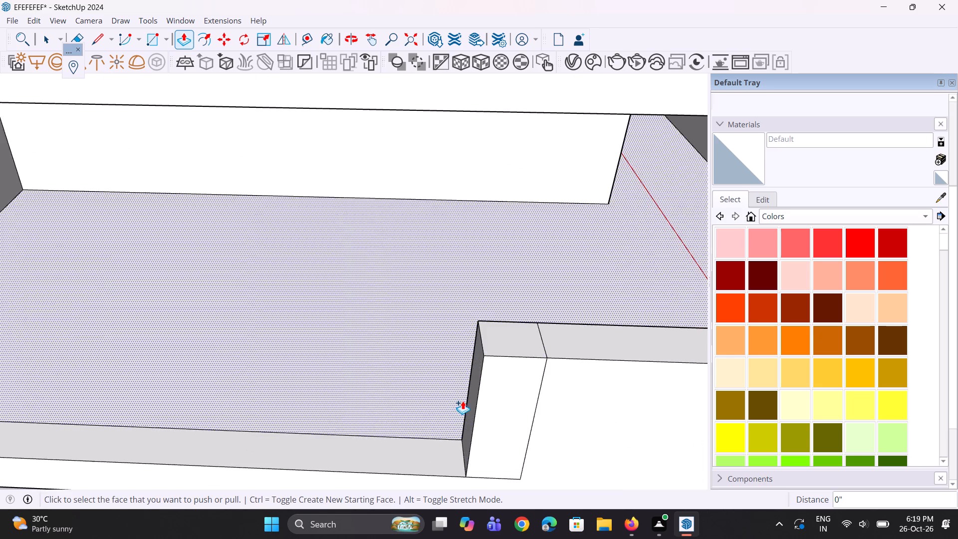
{"action": "scroll", "coordinate": [463, 401], "scroll_direction": "down", "scroll_amount": 4}
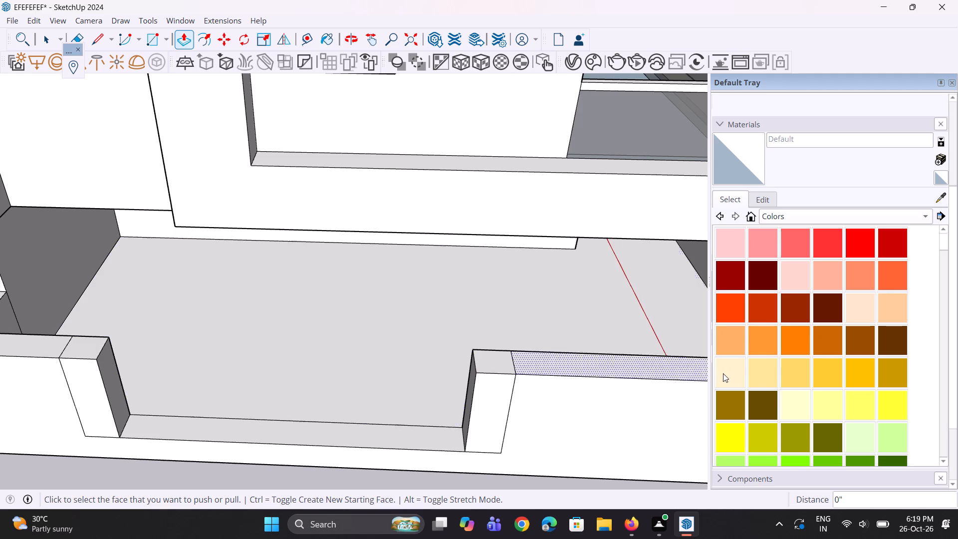
{"action": "scroll", "coordinate": [523, 357], "scroll_direction": "up", "scroll_amount": 1}
{"action": "scroll", "coordinate": [473, 390], "scroll_direction": "up", "scroll_amount": 3}
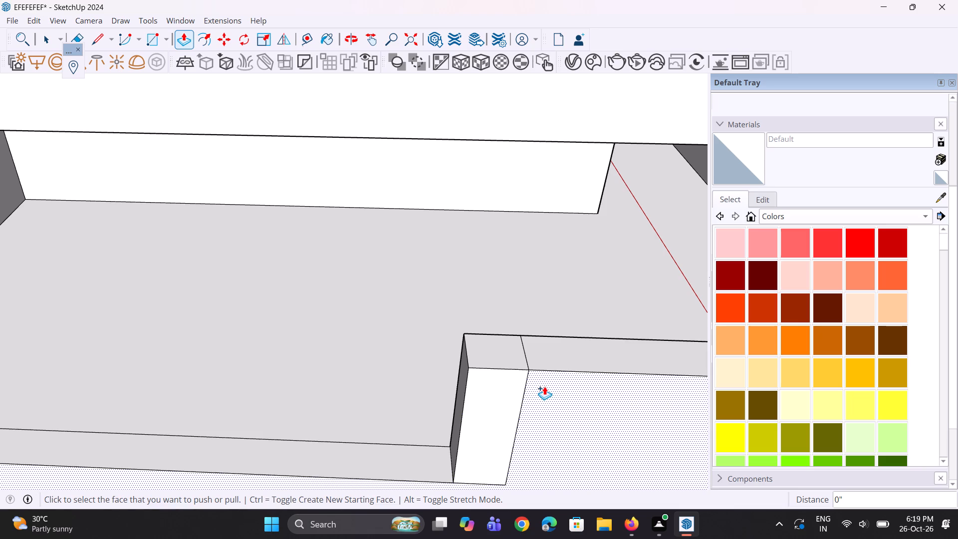
{"action": "scroll", "coordinate": [449, 367], "scroll_direction": "down", "scroll_amount": 3}
{"action": "scroll", "coordinate": [328, 458], "scroll_direction": "down", "scroll_amount": 4}
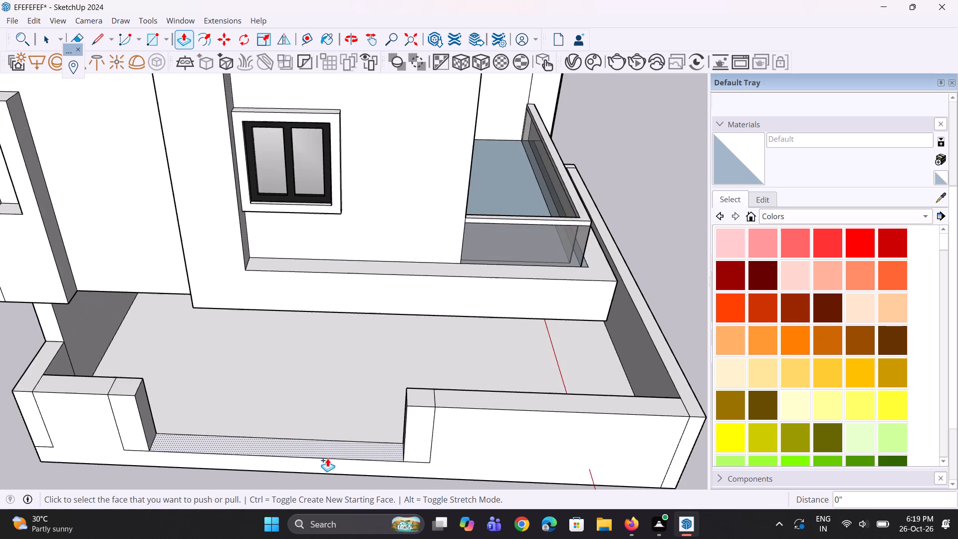
{"action": "scroll", "coordinate": [478, 406], "scroll_direction": "up", "scroll_amount": 8}
{"action": "left_click", "coordinate": [400, 399]}
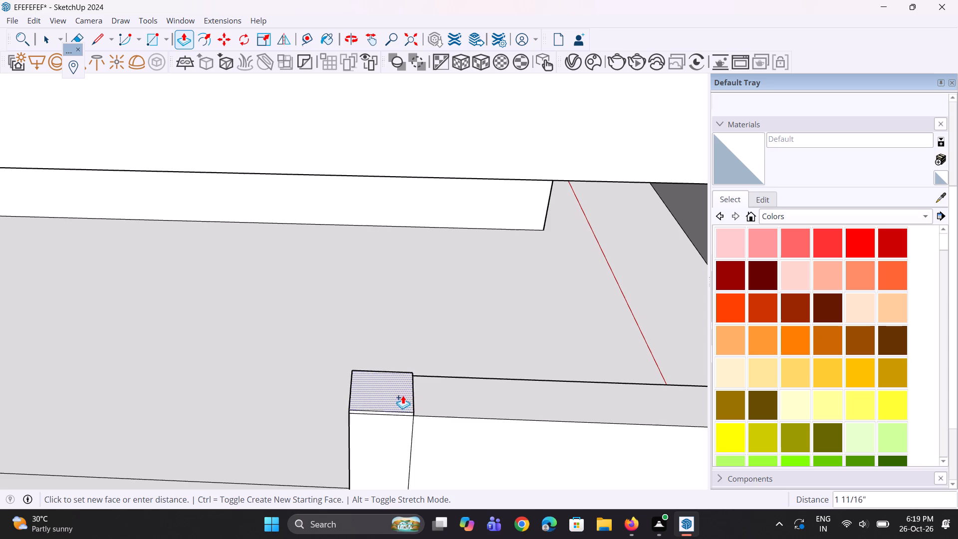
{"action": "left_click", "coordinate": [406, 389]}
{"action": "double_click", "coordinate": [438, 406]}
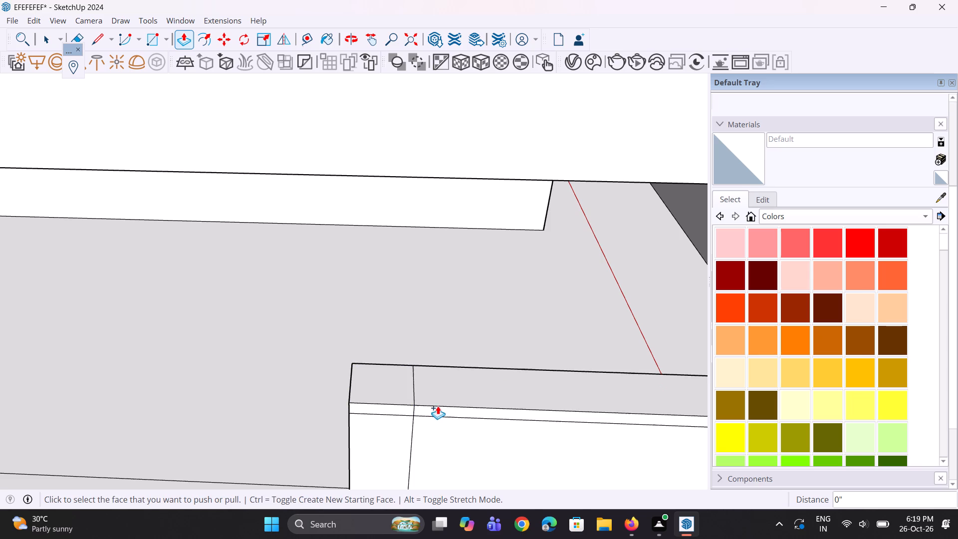
Repeat the same thin top layer on the other gate pillar and its adjoining short front wall.
{"action": "scroll", "coordinate": [425, 434], "scroll_direction": "down", "scroll_amount": 4}
{"action": "scroll", "coordinate": [425, 438], "scroll_direction": "up", "scroll_amount": 1}
{"action": "scroll", "coordinate": [424, 445], "scroll_direction": "down", "scroll_amount": 10}
{"action": "scroll", "coordinate": [45, 396], "scroll_direction": "up", "scroll_amount": 3}
{"action": "scroll", "coordinate": [269, 455], "scroll_direction": "up", "scroll_amount": 7}
{"action": "double_click", "coordinate": [212, 408]}
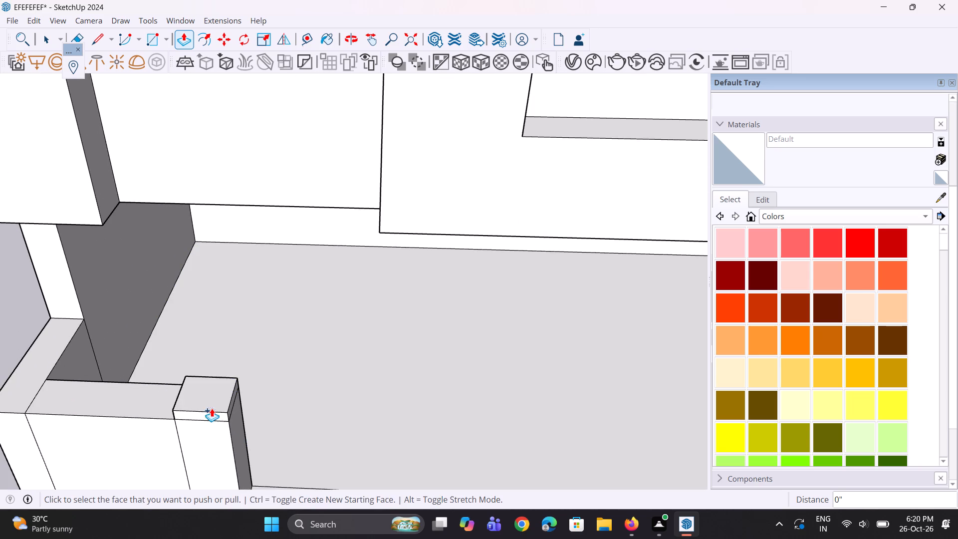
{"action": "double_click", "coordinate": [129, 407]}
{"action": "middle_click_drag", "start_coordinate": [135, 414], "coordinate": [290, 399]}
{"action": "scroll", "coordinate": [295, 400], "scroll_direction": "down", "scroll_amount": 7}
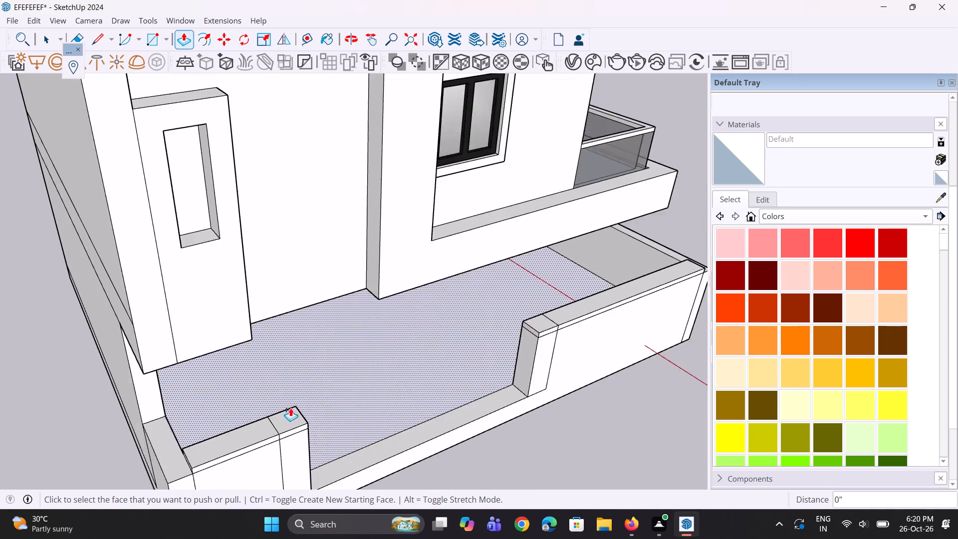
Draw a rectangle of about 6' by 19' 9 3/4" filling the gate opening between the two front pillars.
{"action": "scroll", "coordinate": [290, 408], "scroll_direction": "down", "scroll_amount": 3}
{"action": "middle_click_drag", "start_coordinate": [502, 434], "coordinate": [436, 340]}
{"action": "scroll", "coordinate": [445, 377], "scroll_direction": "up", "scroll_amount": 3}
{"action": "scroll", "coordinate": [384, 389], "scroll_direction": "up", "scroll_amount": 3}
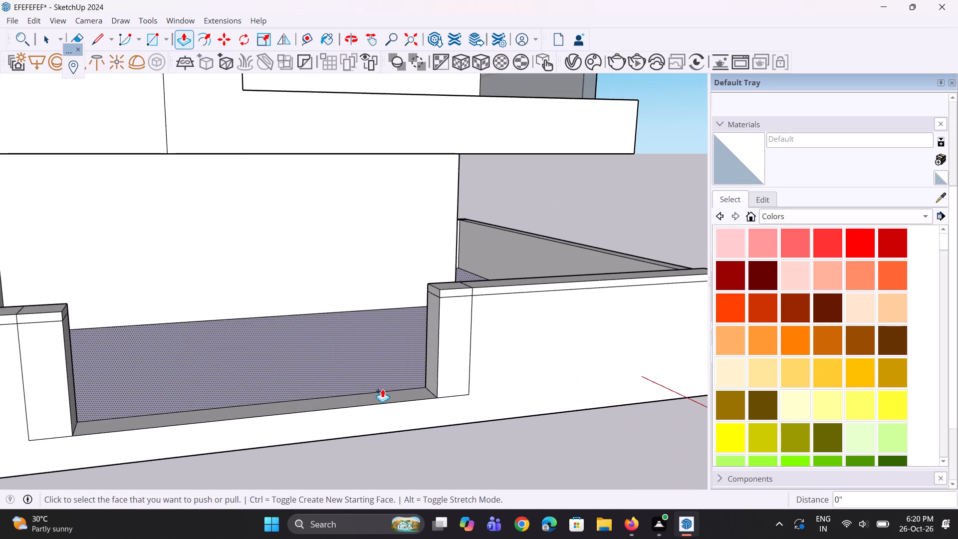
{"action": "scroll", "coordinate": [347, 351], "scroll_direction": "down", "scroll_amount": 8}
{"action": "middle_click_drag", "start_coordinate": [227, 379], "coordinate": [205, 406]}
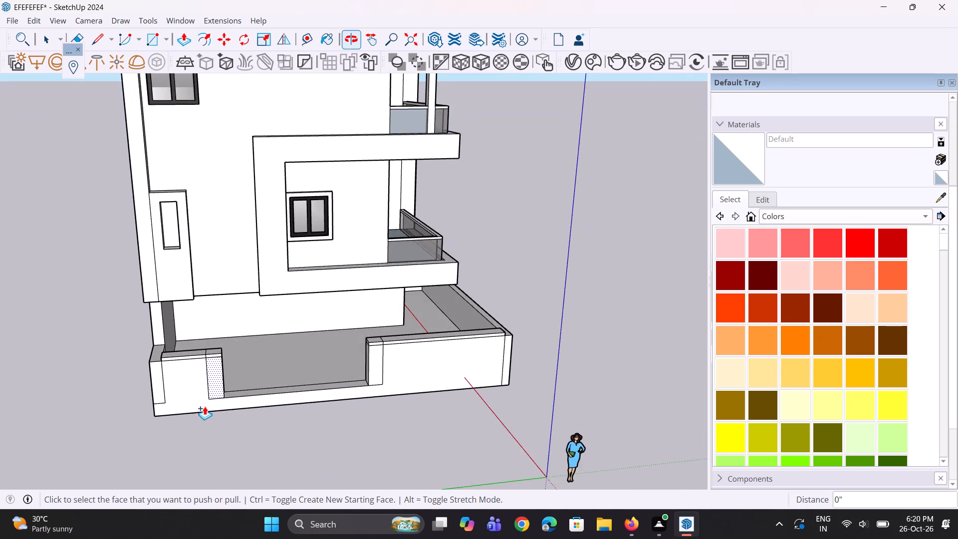
{"action": "scroll", "coordinate": [220, 401], "scroll_direction": "up", "scroll_amount": 8}
{"action": "key", "text": "r"}
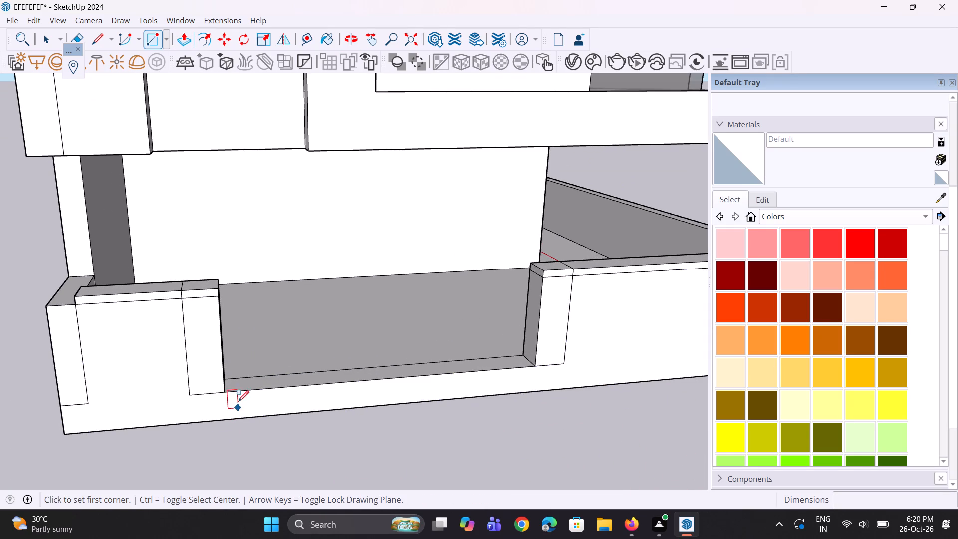
{"action": "left_click", "coordinate": [227, 392]}
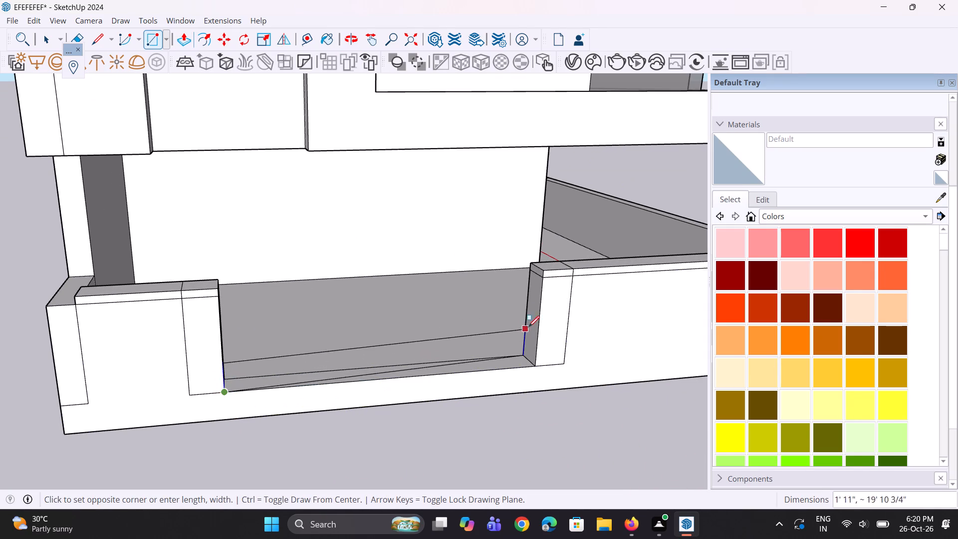
{"action": "left_click", "coordinate": [544, 279]}
{"action": "key", "text": "space"}
{"action": "key", "text": "n"}
{"action": "key", "text": "space"}
Copy the gate-opening face about 54' 6" away into the empty space beside the house.
{"action": "left_click", "coordinate": [438, 333]}
{"action": "scroll", "coordinate": [243, 376], "scroll_direction": "down", "scroll_amount": 8}
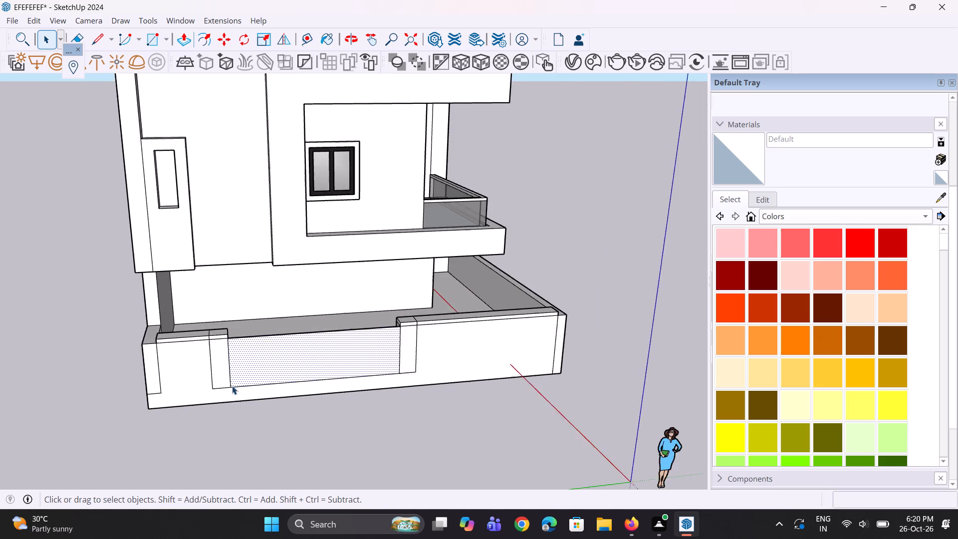
{"action": "scroll", "coordinate": [232, 386], "scroll_direction": "down", "scroll_amount": 3}
{"action": "key", "text": "m"}
{"action": "scroll", "coordinate": [248, 369], "scroll_direction": "up", "scroll_amount": 8}
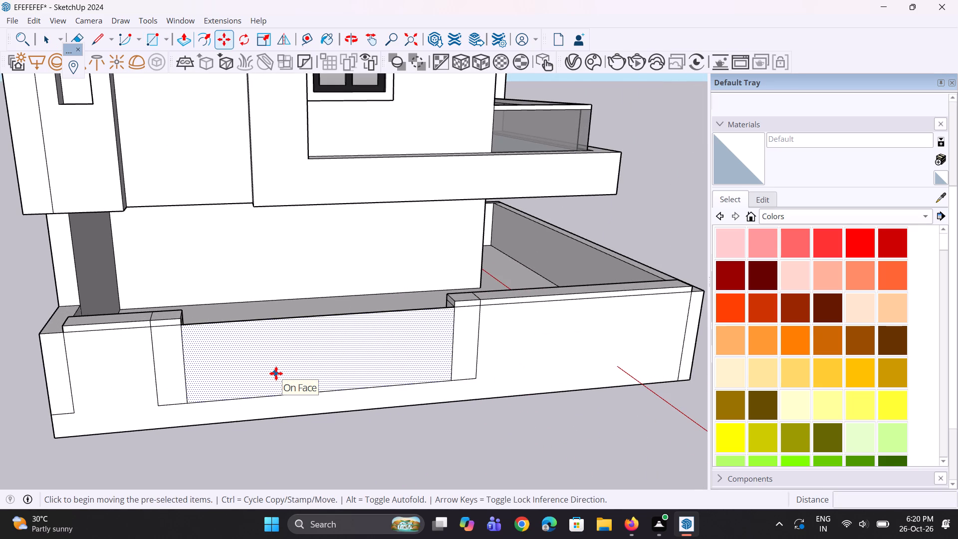
{"action": "left_click", "coordinate": [276, 373]}
{"action": "scroll", "coordinate": [298, 379], "scroll_direction": "down", "scroll_amount": 6}
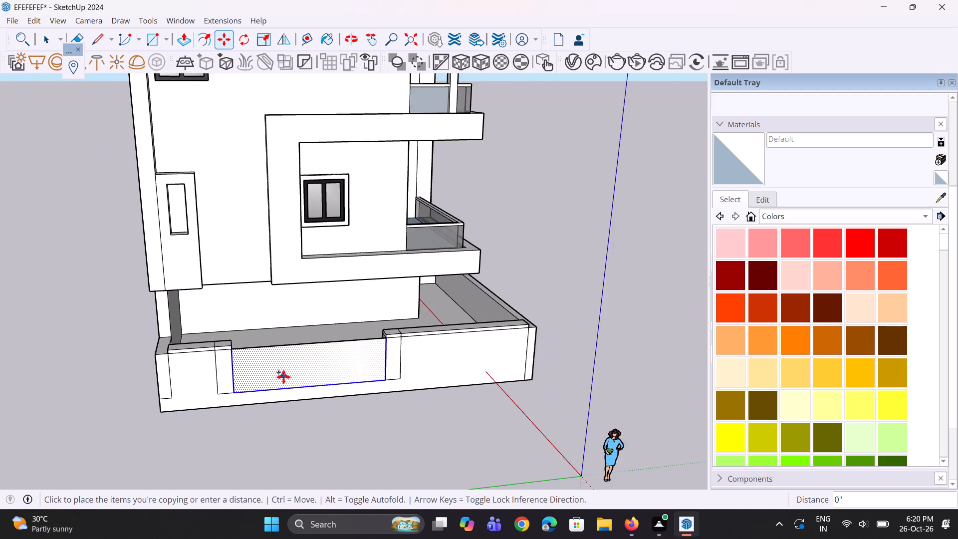
{"action": "scroll", "coordinate": [283, 377], "scroll_direction": "down", "scroll_amount": 2}
{"action": "left_click", "coordinate": [606, 348]}
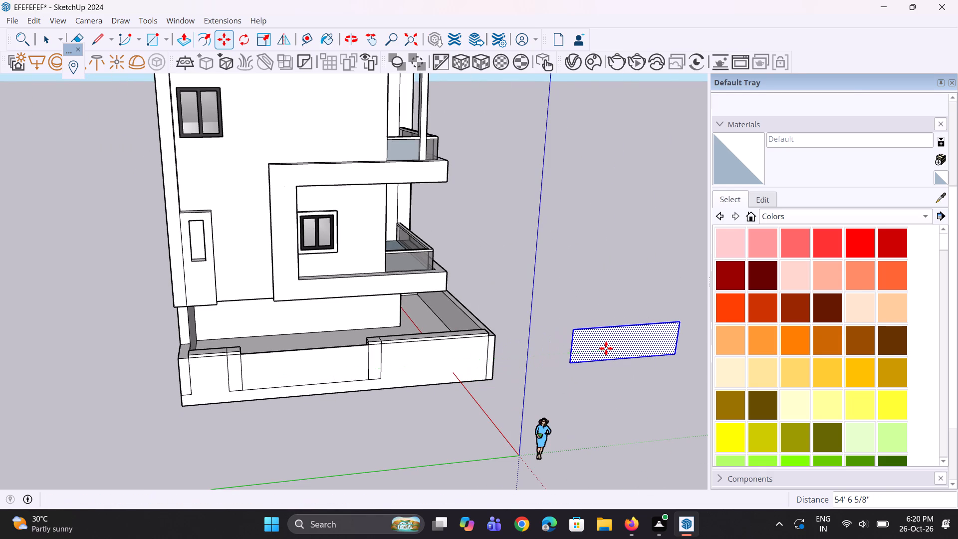
{"action": "key", "text": "space"}
Delete the original face in the gate opening and erase its leftover top edge between the pillars.
{"action": "scroll", "coordinate": [287, 371], "scroll_direction": "up", "scroll_amount": 4}
{"action": "key", "text": "space"}
{"action": "key", "text": "space"}
{"action": "left_click", "coordinate": [288, 370]}
{"action": "scroll", "coordinate": [328, 365], "scroll_direction": "up", "scroll_amount": 3}
{"action": "key", "text": "Delete"}
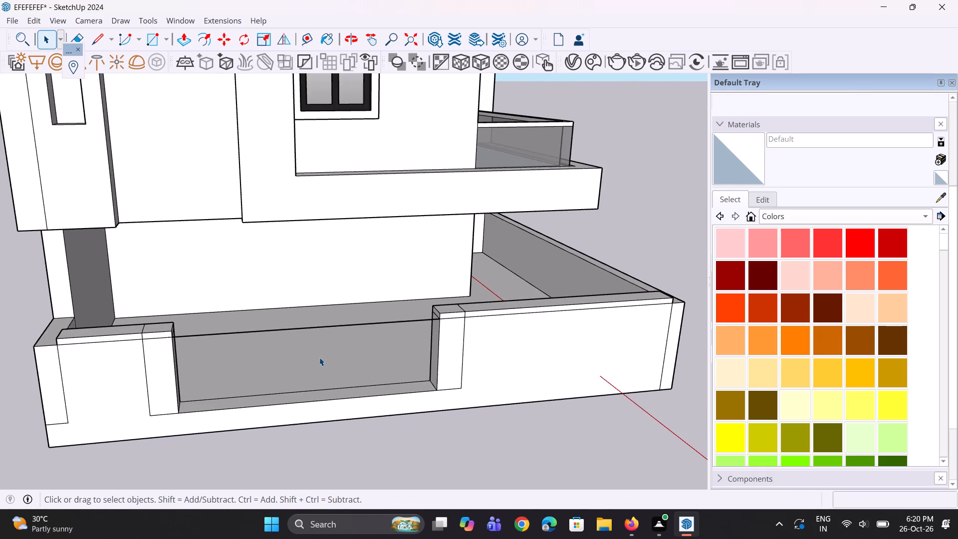
{"action": "scroll", "coordinate": [318, 356], "scroll_direction": "up", "scroll_amount": 2}
{"action": "key", "text": "e"}
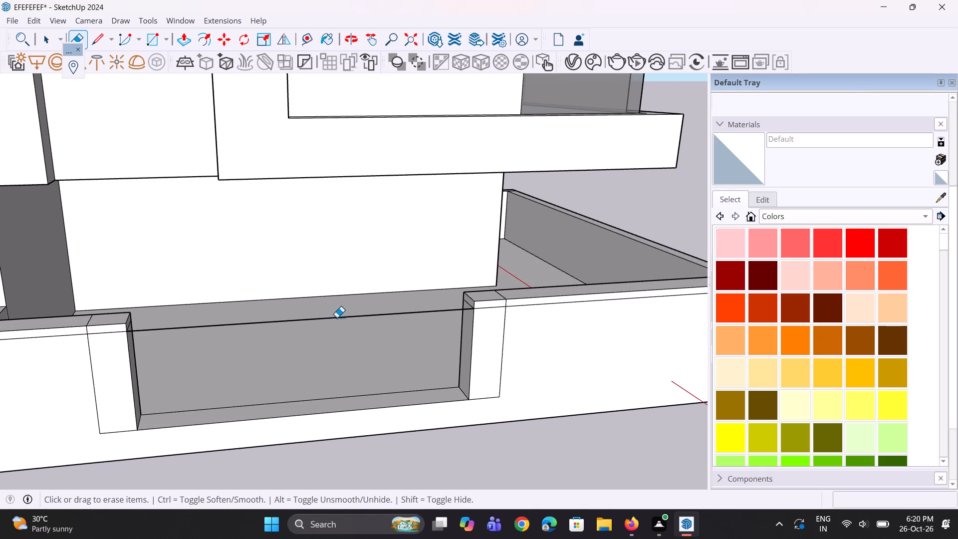
{"action": "left_click", "coordinate": [337, 320]}
{"action": "left_click_drag", "start_coordinate": [342, 317], "coordinate": [342, 327]}
{"action": "scroll", "coordinate": [259, 369], "scroll_direction": "down", "scroll_amount": 6}
{"action": "scroll", "coordinate": [265, 386], "scroll_direction": "up", "scroll_amount": 1}
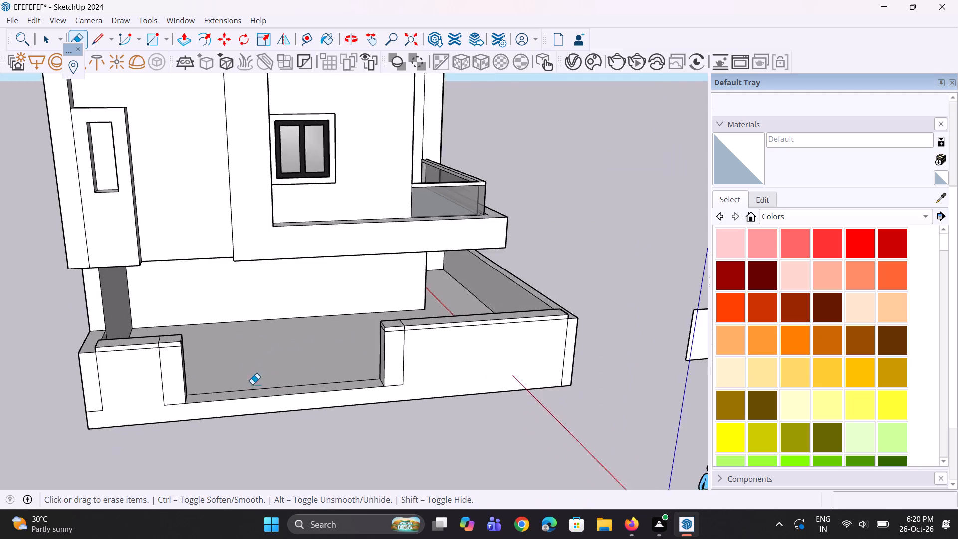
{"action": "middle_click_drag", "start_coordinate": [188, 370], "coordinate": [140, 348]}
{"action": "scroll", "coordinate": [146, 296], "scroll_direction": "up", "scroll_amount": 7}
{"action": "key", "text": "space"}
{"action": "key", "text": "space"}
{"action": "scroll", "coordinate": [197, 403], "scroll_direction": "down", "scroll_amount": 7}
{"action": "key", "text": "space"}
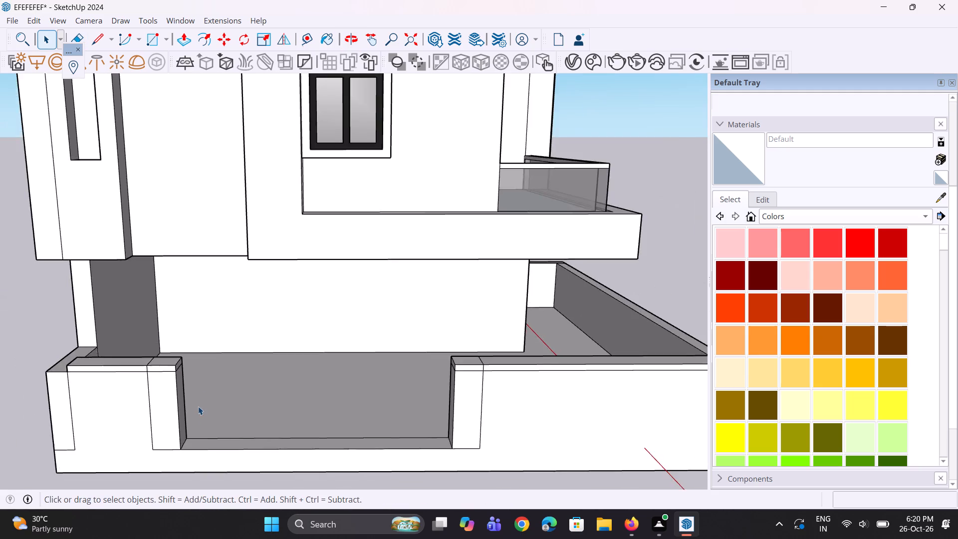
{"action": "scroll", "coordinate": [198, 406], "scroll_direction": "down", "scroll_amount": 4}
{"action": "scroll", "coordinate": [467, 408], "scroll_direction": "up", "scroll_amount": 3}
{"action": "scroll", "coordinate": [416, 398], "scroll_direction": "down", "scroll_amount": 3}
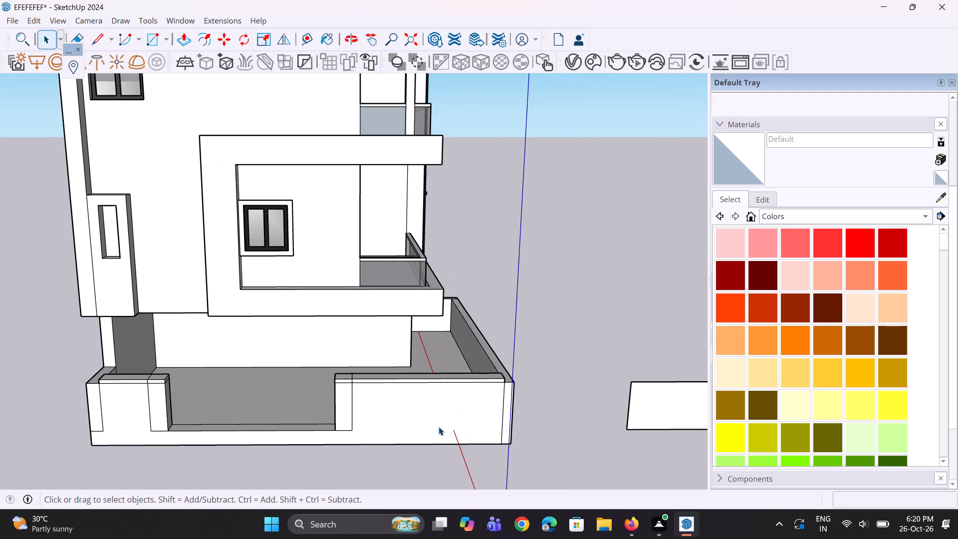
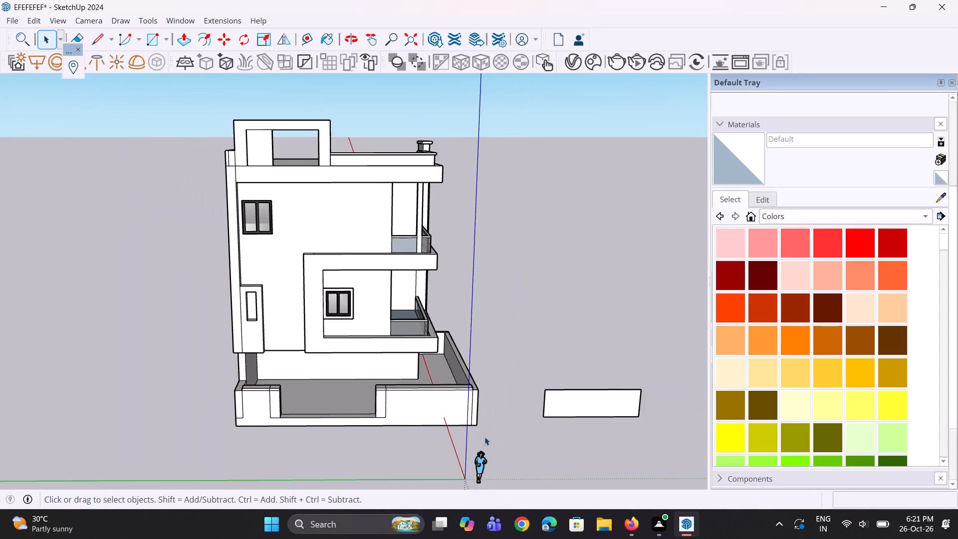
Examine the house and the separate gate panel from several angles and distances.
{"action": "scroll", "coordinate": [598, 448], "scroll_direction": "up", "scroll_amount": 1}
{"action": "middle_click_drag", "start_coordinate": [598, 435], "coordinate": [588, 408]}
{"action": "scroll", "coordinate": [583, 399], "scroll_direction": "up", "scroll_amount": 4}
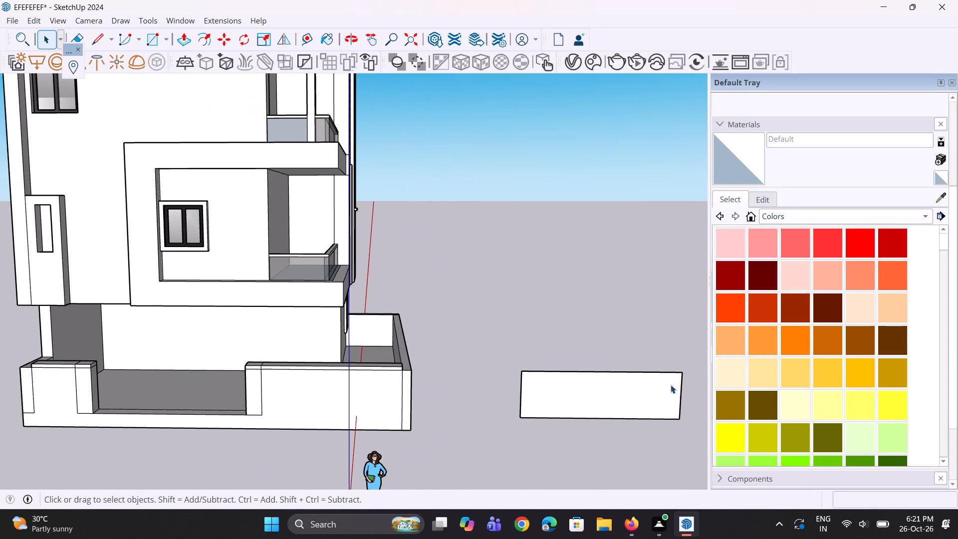
{"action": "middle_click_drag", "start_coordinate": [651, 381], "coordinate": [580, 391]}
{"action": "scroll", "coordinate": [592, 390], "scroll_direction": "down", "scroll_amount": 5}
{"action": "middle_click_drag", "start_coordinate": [586, 385], "coordinate": [523, 375]}
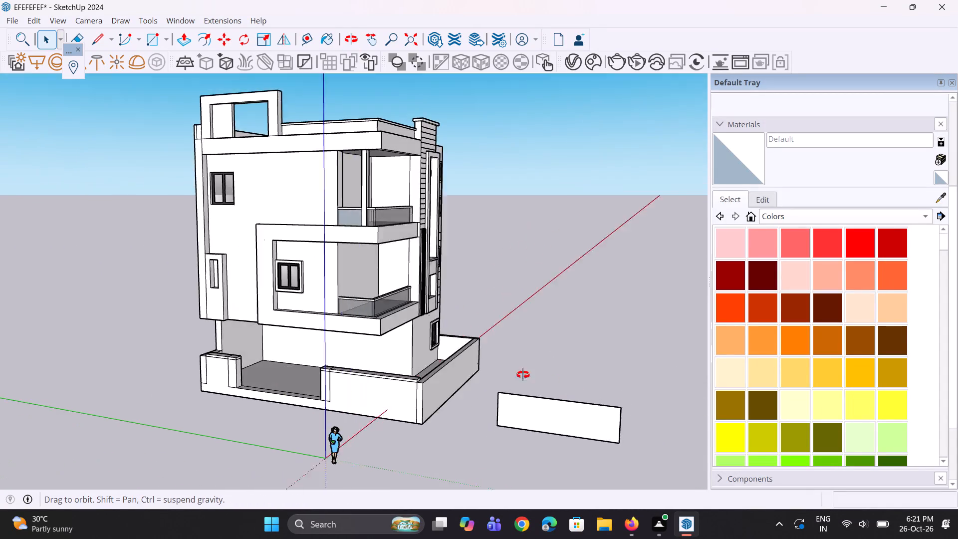
{"action": "middle_click_drag", "start_coordinate": [523, 375], "coordinate": [466, 375]}
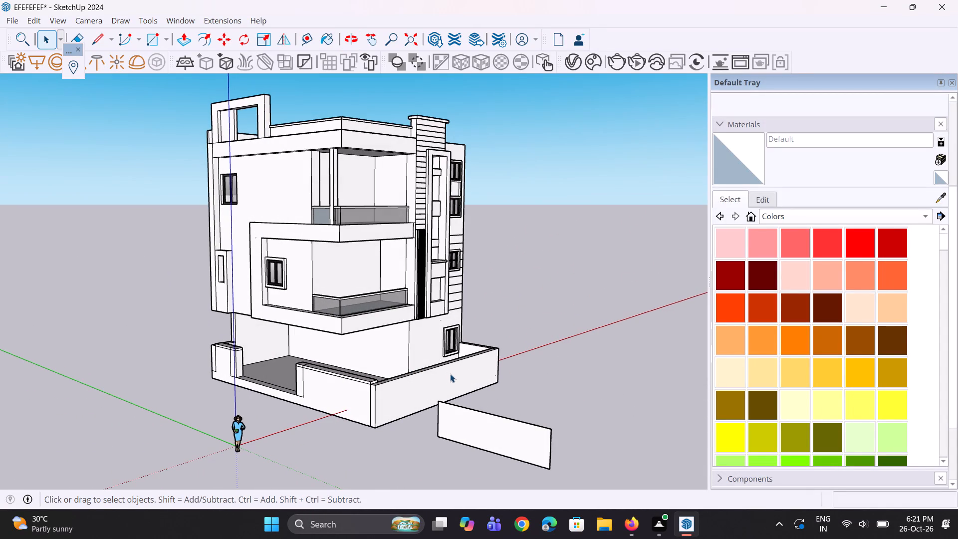
{"action": "scroll", "coordinate": [458, 372], "scroll_direction": "down", "scroll_amount": 1}
{"action": "scroll", "coordinate": [411, 398], "scroll_direction": "down", "scroll_amount": 2}
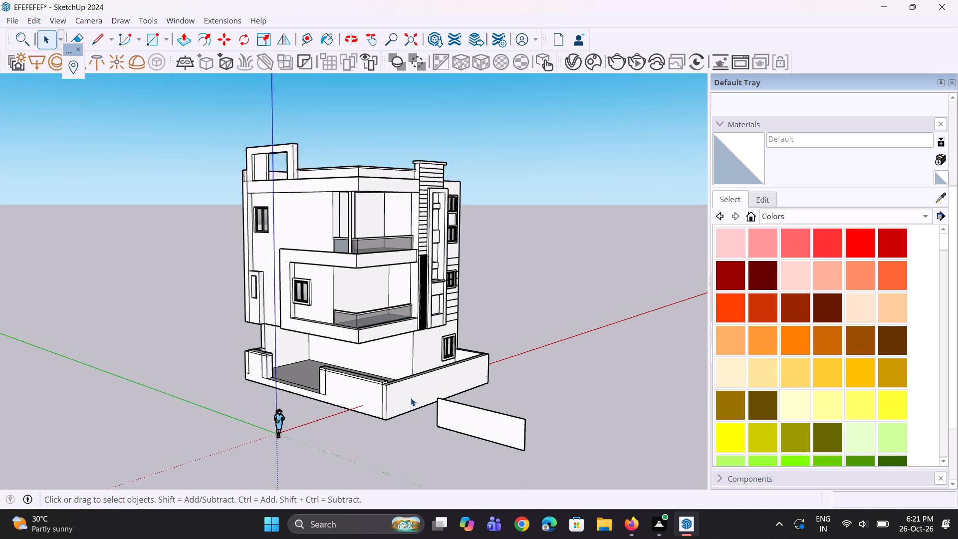
{"action": "scroll", "coordinate": [411, 398], "scroll_direction": "down", "scroll_amount": 2}
{"action": "scroll", "coordinate": [410, 331], "scroll_direction": "up", "scroll_amount": 7}
{"action": "scroll", "coordinate": [245, 265], "scroll_direction": "up", "scroll_amount": 1}
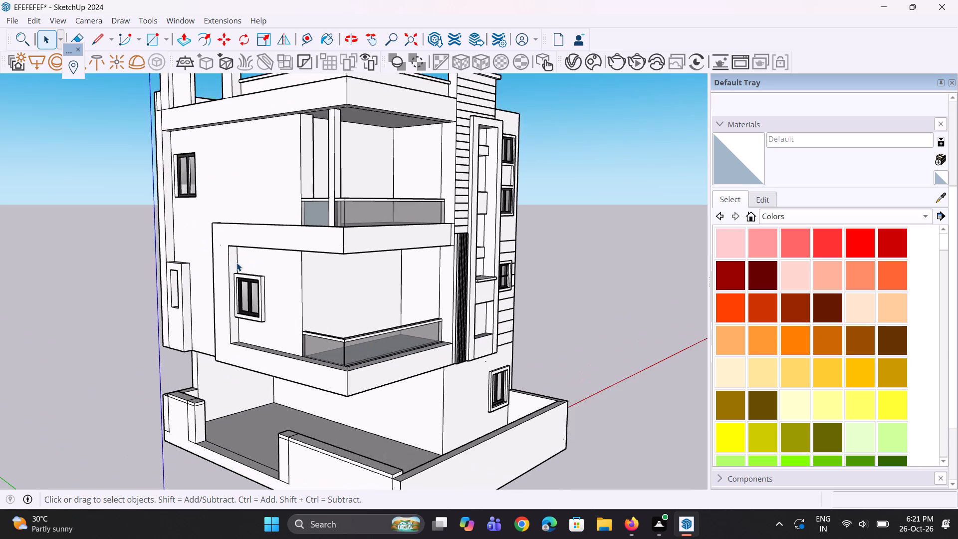
{"action": "middle_click_drag", "start_coordinate": [239, 263], "coordinate": [277, 239]}
{"action": "scroll", "coordinate": [294, 337], "scroll_direction": "down", "scroll_amount": 5}
{"action": "scroll", "coordinate": [331, 370], "scroll_direction": "down", "scroll_amount": 3}
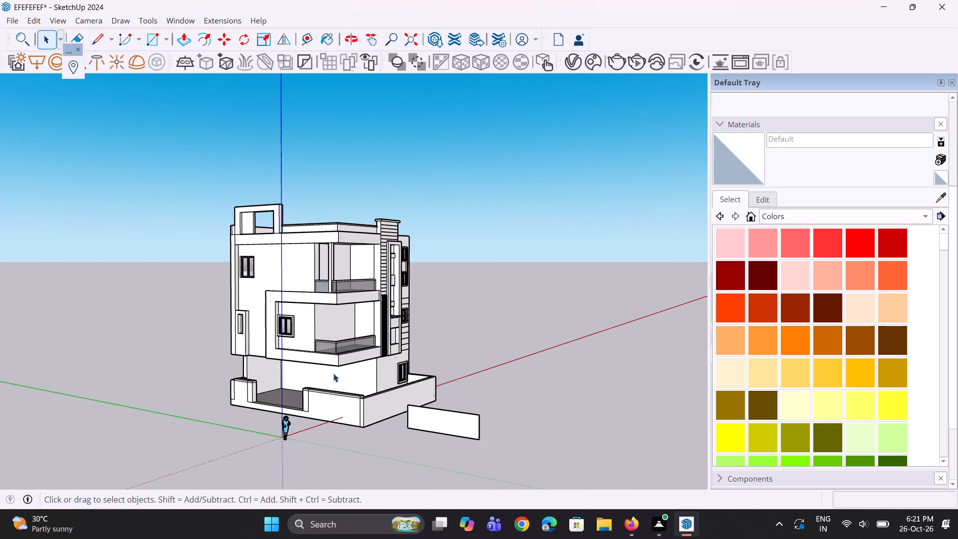
{"action": "scroll", "coordinate": [397, 448], "scroll_direction": "up", "scroll_amount": 3}
{"action": "scroll", "coordinate": [397, 444], "scroll_direction": "down", "scroll_amount": 3}
{"action": "middle_click_drag", "start_coordinate": [390, 435], "coordinate": [332, 438]}
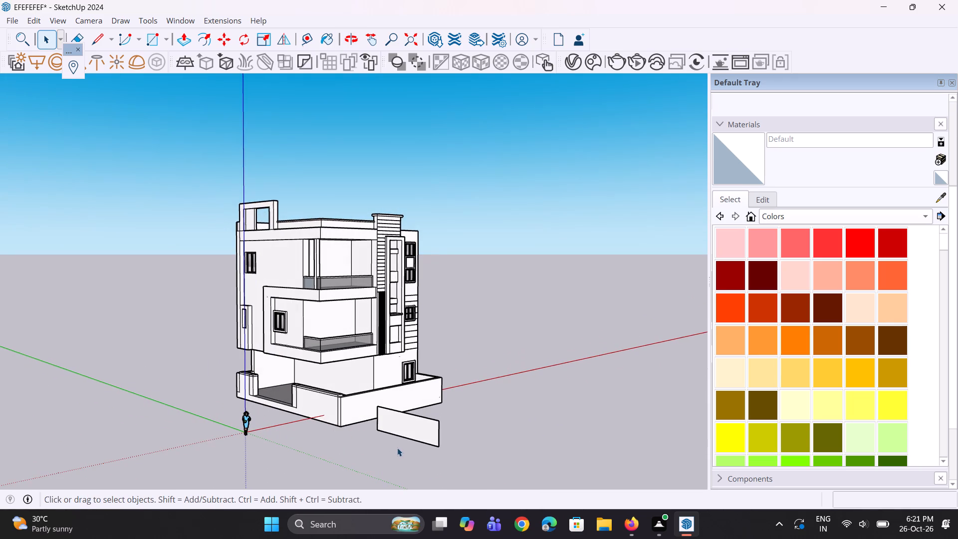
{"action": "scroll", "coordinate": [328, 350], "scroll_direction": "up", "scroll_amount": 1}
{"action": "middle_click_drag", "start_coordinate": [345, 318], "coordinate": [381, 207]}
{"action": "scroll", "coordinate": [355, 215], "scroll_direction": "up", "scroll_amount": 3}
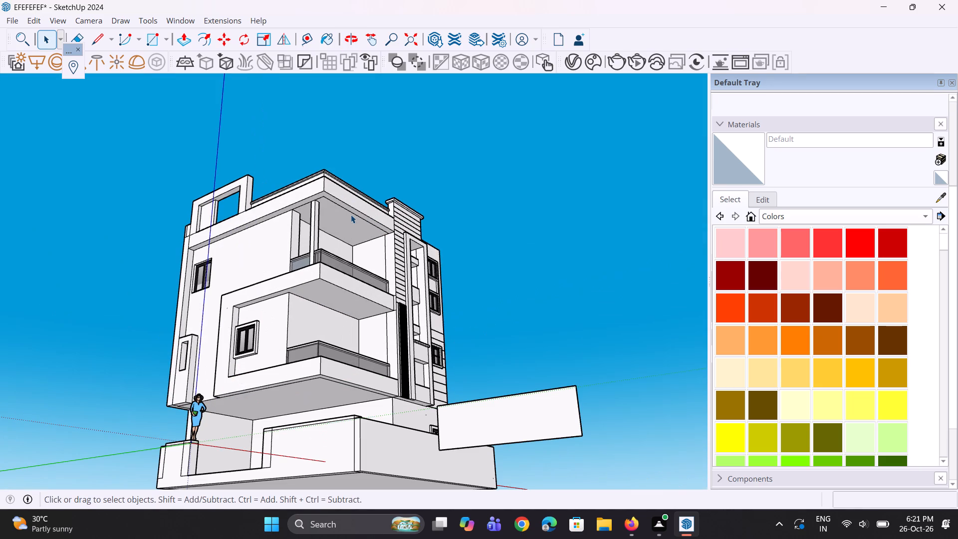
{"action": "scroll", "coordinate": [349, 215], "scroll_direction": "up", "scroll_amount": 2}
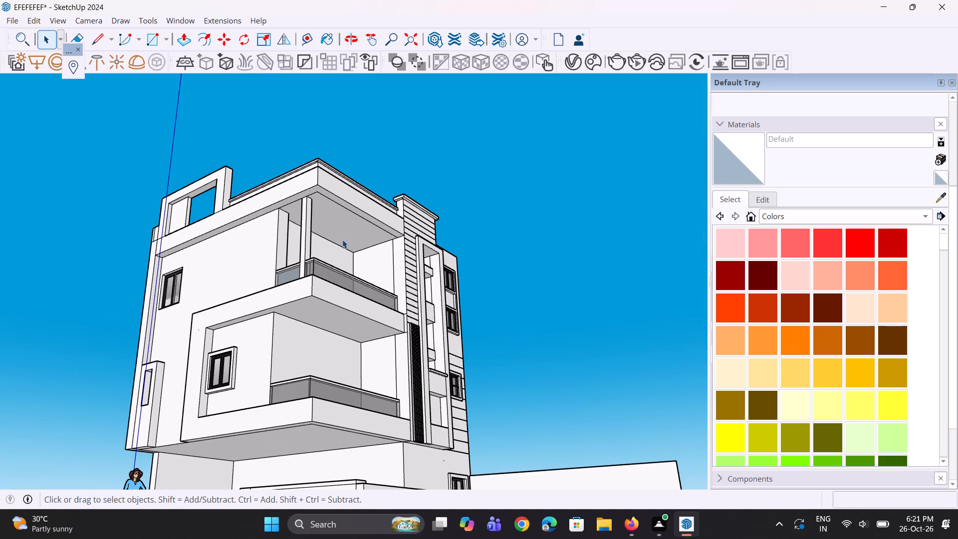
{"action": "scroll", "coordinate": [353, 337], "scroll_direction": "down", "scroll_amount": 3}
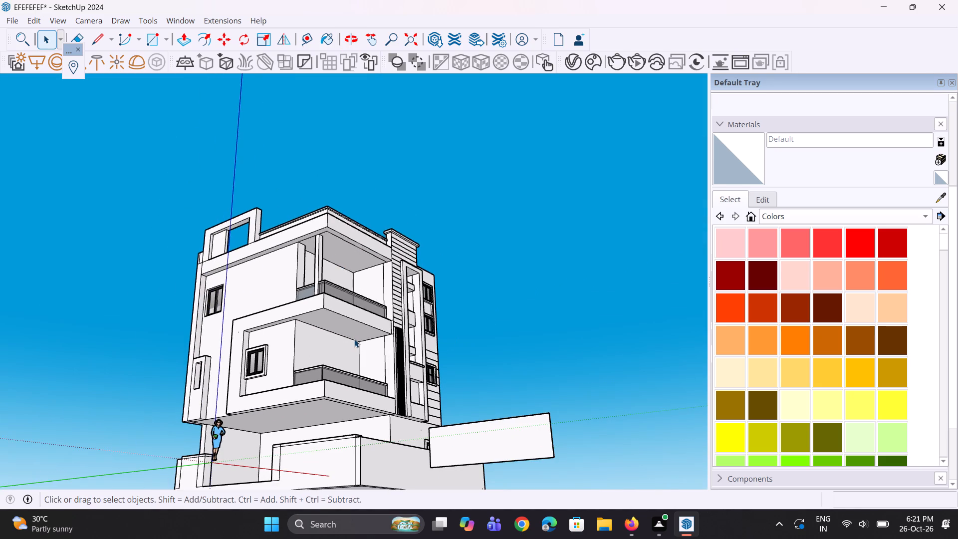
{"action": "scroll", "coordinate": [353, 338], "scroll_direction": "down", "scroll_amount": 4}
{"action": "middle_click_drag", "start_coordinate": [393, 343], "coordinate": [480, 486]}
Extrude the separate gate panel's face by 3" with Push/Pull.
{"action": "scroll", "coordinate": [434, 469], "scroll_direction": "up", "scroll_amount": 6}
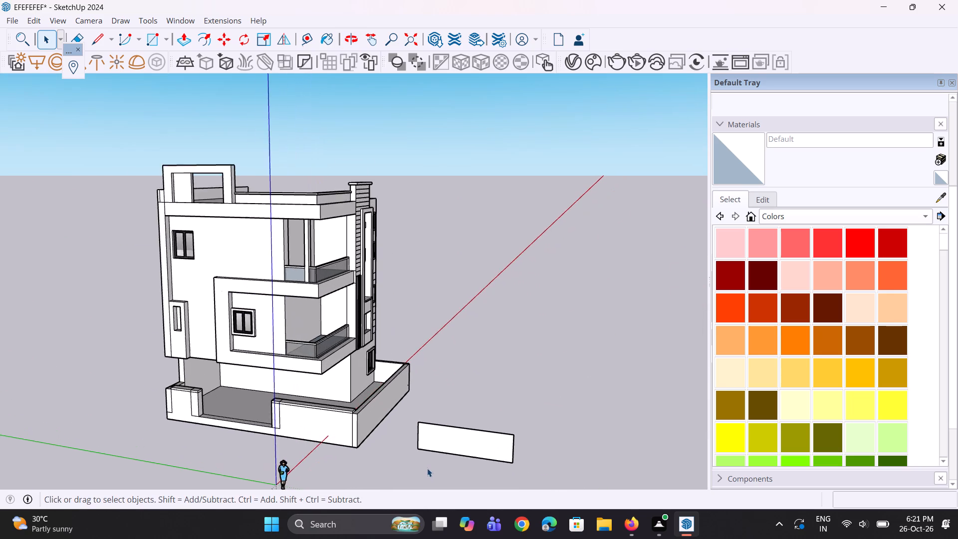
{"action": "scroll", "coordinate": [427, 468], "scroll_direction": "up", "scroll_amount": 2}
{"action": "key", "text": "p"}
{"action": "left_click", "coordinate": [442, 428]}
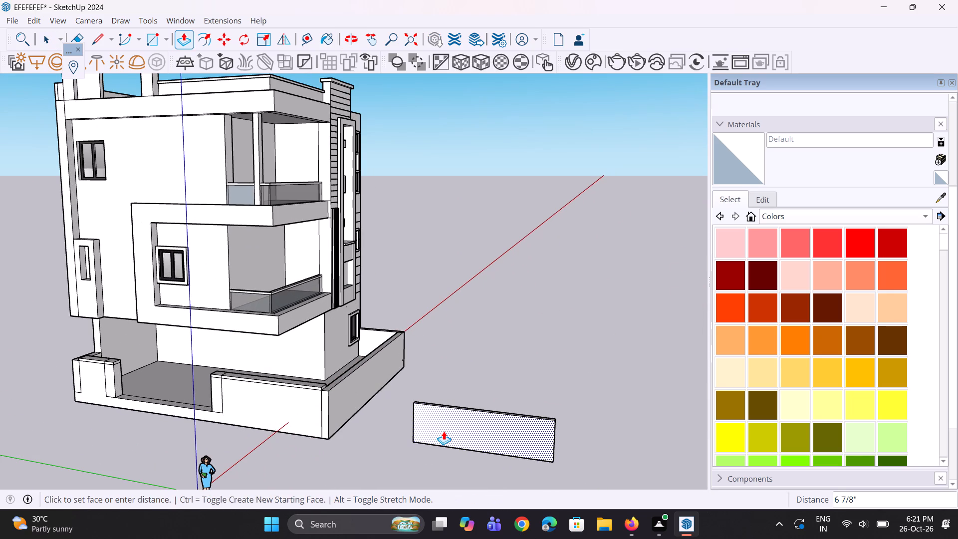
{"action": "type", "text": "3\""}
{"action": "key", "text": "Return"}
{"action": "middle_click_drag", "start_coordinate": [449, 453], "coordinate": [512, 448]}
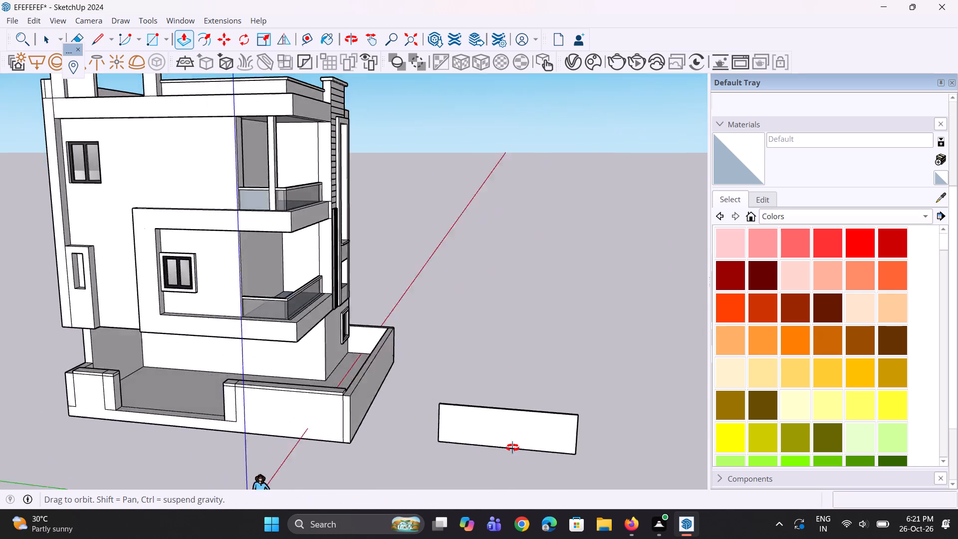
{"action": "middle_click_drag", "start_coordinate": [512, 448], "coordinate": [522, 420]}
{"action": "key", "text": "space"}
Offset the gate panel's front face outline inward by about 7 3/16" to form a border frame.
{"action": "scroll", "coordinate": [496, 415], "scroll_direction": "up", "scroll_amount": 6}
{"action": "key", "text": "space"}
{"action": "key", "text": "space"}
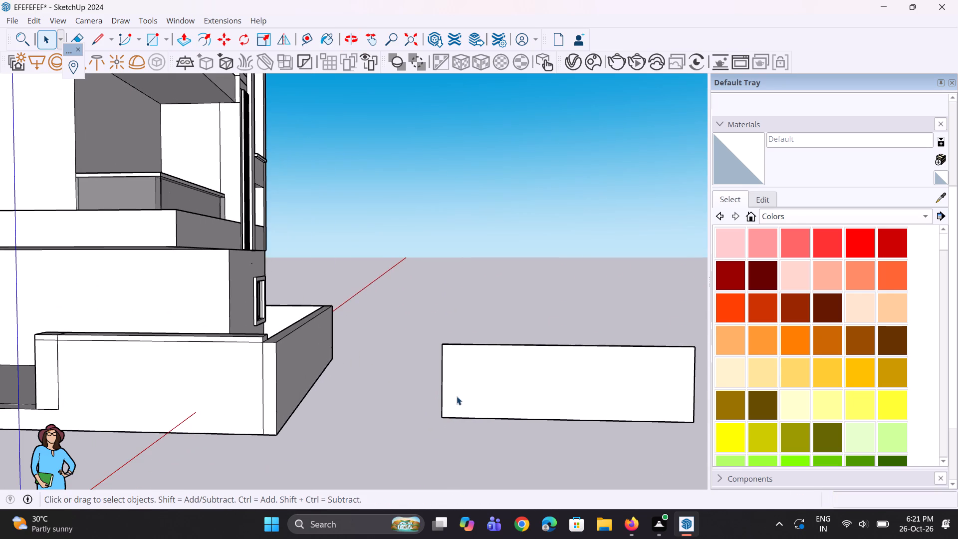
{"action": "left_click", "coordinate": [458, 396]}
{"action": "key", "text": "f"}
{"action": "left_click", "coordinate": [452, 386]}
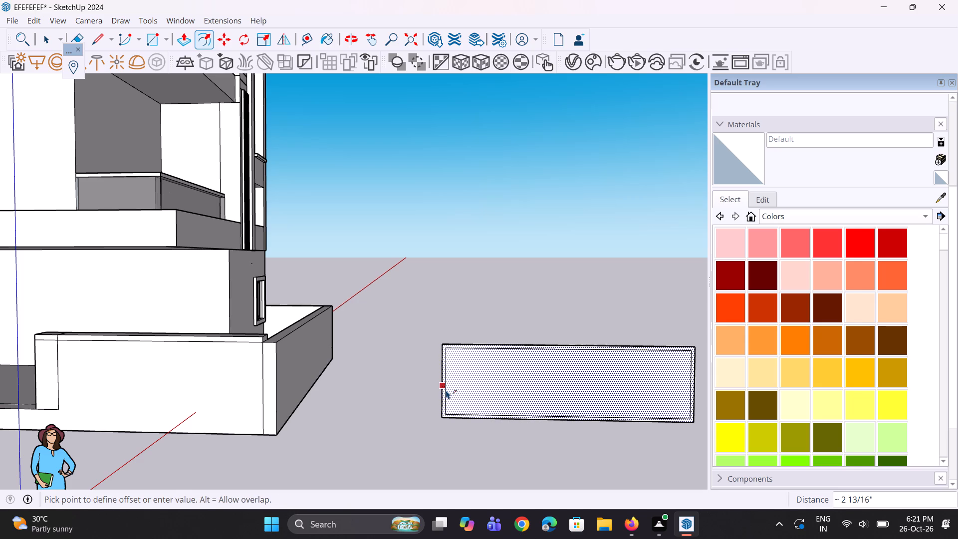
{"action": "left_click", "coordinate": [450, 390]}
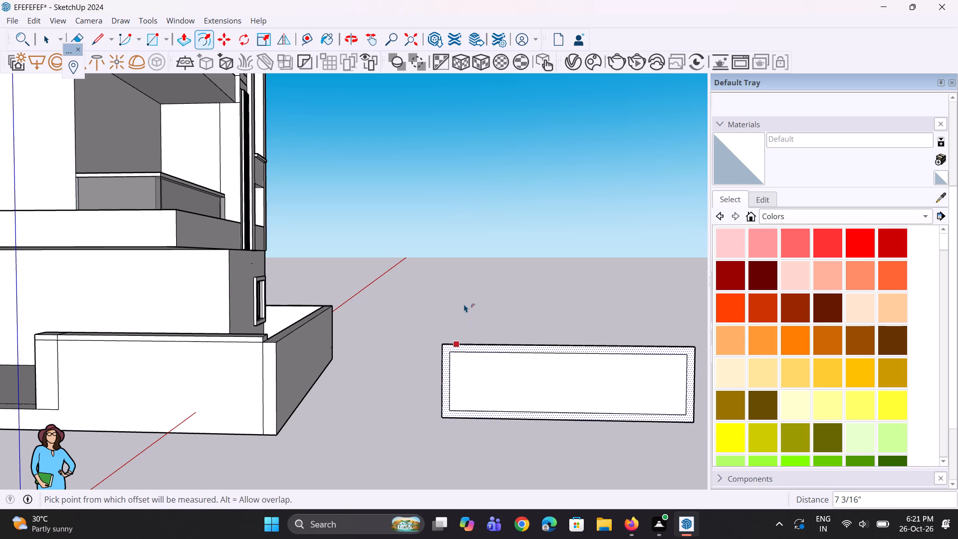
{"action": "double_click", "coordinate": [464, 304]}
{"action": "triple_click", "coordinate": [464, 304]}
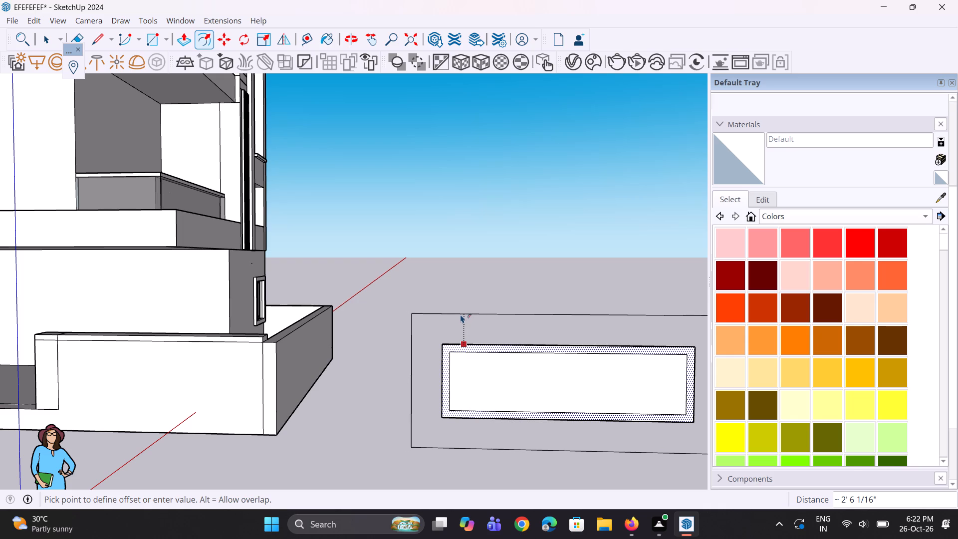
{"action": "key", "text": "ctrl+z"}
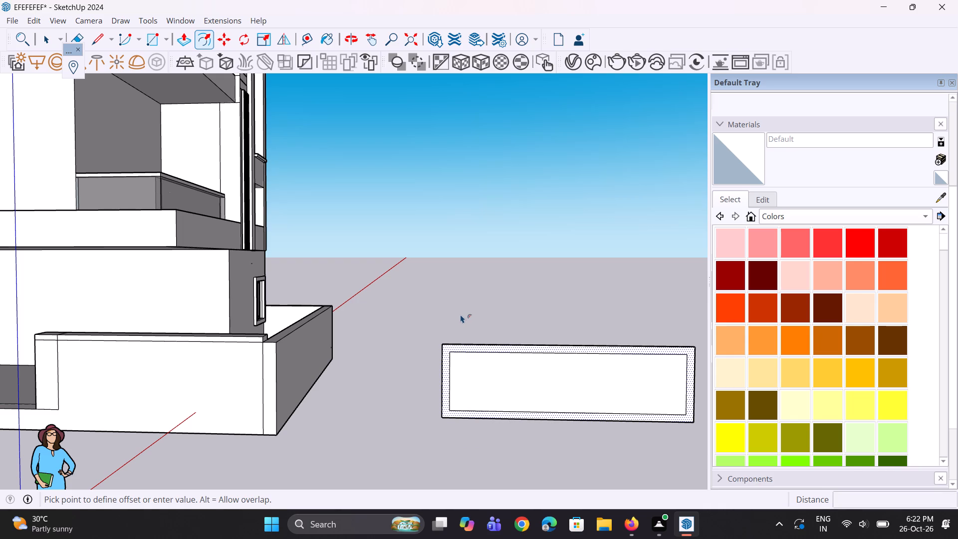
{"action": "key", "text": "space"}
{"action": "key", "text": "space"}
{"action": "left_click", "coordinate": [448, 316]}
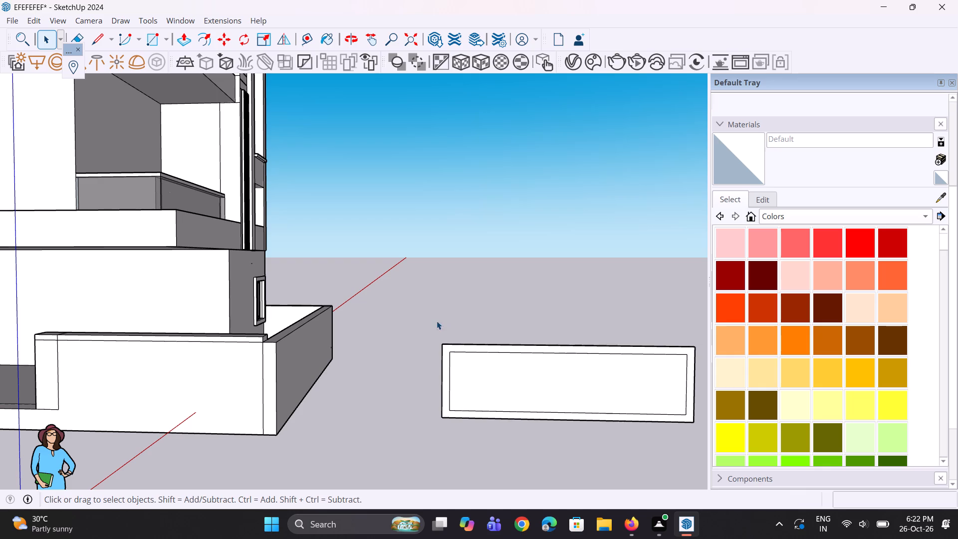
Draw two 7 3/16" lines extending the inner rectangle's bottom and top edges to the panel's outer edge at the house-side end.
{"action": "scroll", "coordinate": [420, 327], "scroll_direction": "up", "scroll_amount": 3}
{"action": "scroll", "coordinate": [535, 458], "scroll_direction": "up", "scroll_amount": 3}
{"action": "scroll", "coordinate": [406, 392], "scroll_direction": "down", "scroll_amount": 10}
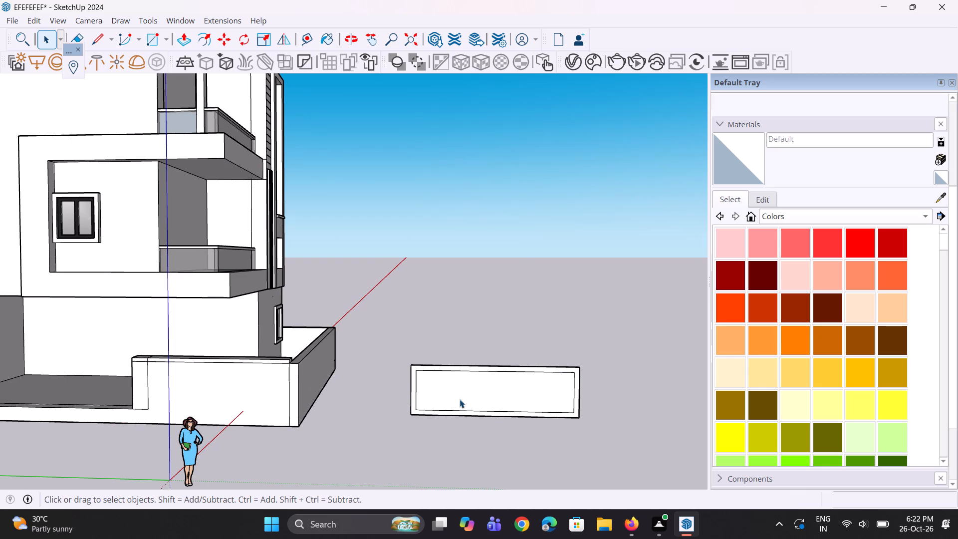
{"action": "key", "text": "l"}
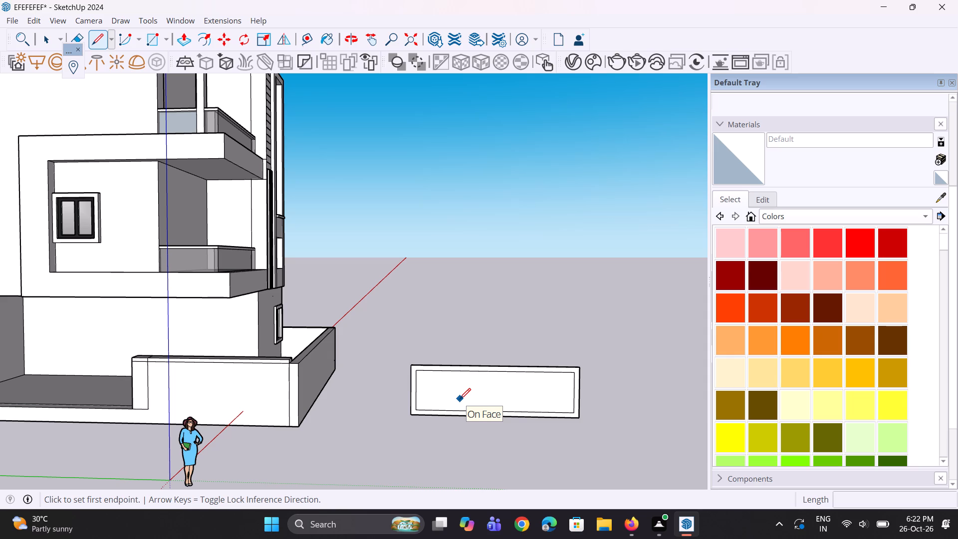
{"action": "scroll", "coordinate": [387, 391], "scroll_direction": "up", "scroll_amount": 6}
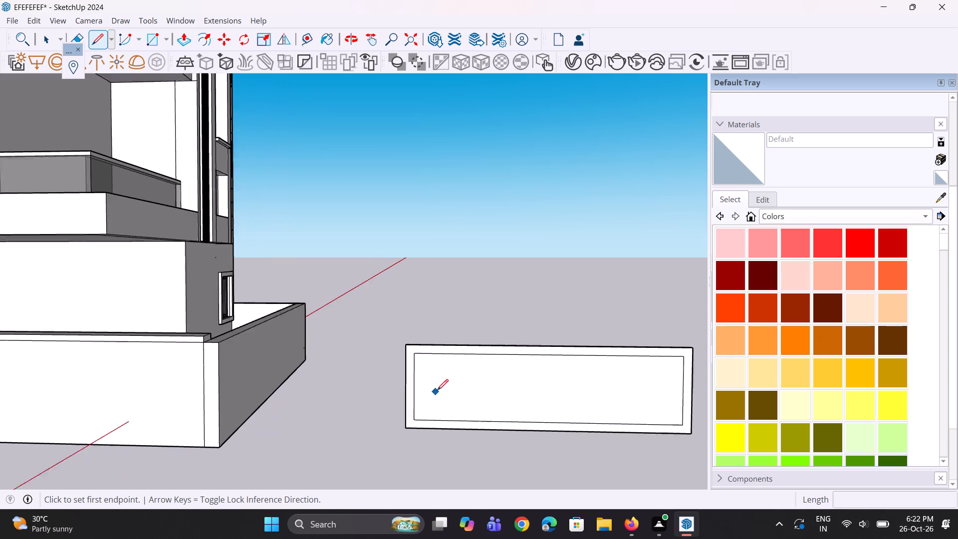
{"action": "scroll", "coordinate": [419, 417], "scroll_direction": "up", "scroll_amount": 4}
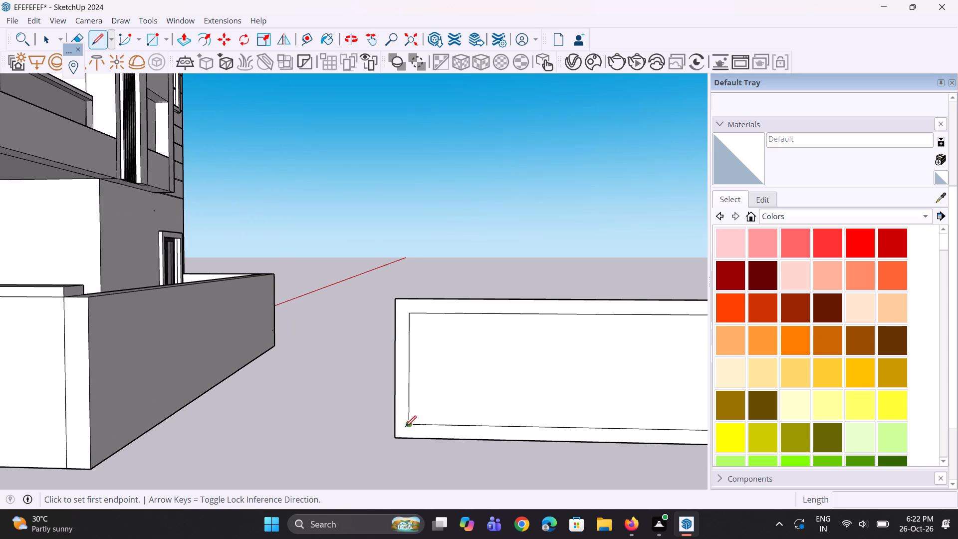
{"action": "left_click", "coordinate": [406, 427]}
{"action": "left_click", "coordinate": [395, 427]}
{"action": "left_click", "coordinate": [413, 313]}
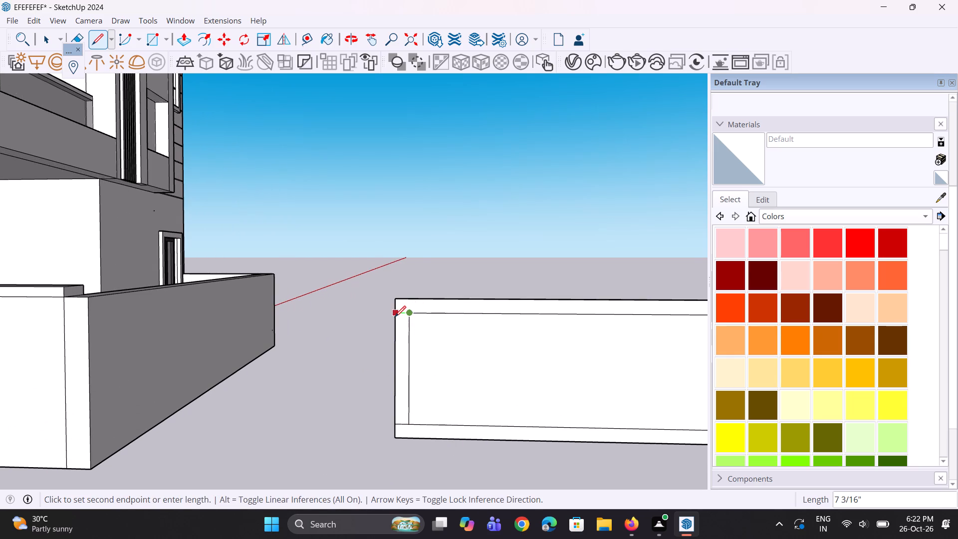
{"action": "left_click", "coordinate": [395, 317]}
{"action": "scroll", "coordinate": [313, 355], "scroll_direction": "down", "scroll_amount": 8}
{"action": "scroll", "coordinate": [366, 380], "scroll_direction": "up", "scroll_amount": 6}
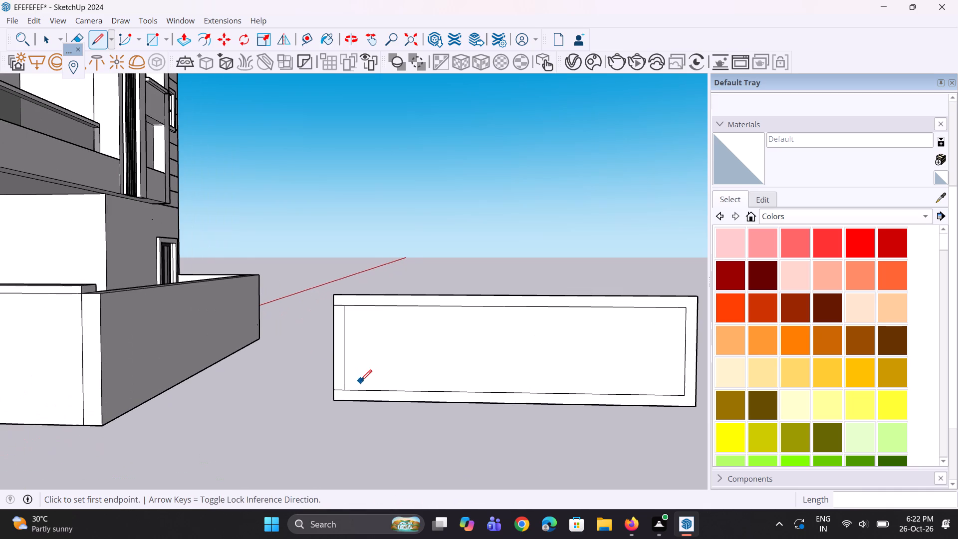
{"action": "key", "text": "space"}
{"action": "key", "text": "space"}
Copy the narrow house-side end strip 19' 2 9/16" to the panel's opposite end, dividing the distance by 2 to add a middle strip.
{"action": "scroll", "coordinate": [345, 376], "scroll_direction": "down", "scroll_amount": 2}
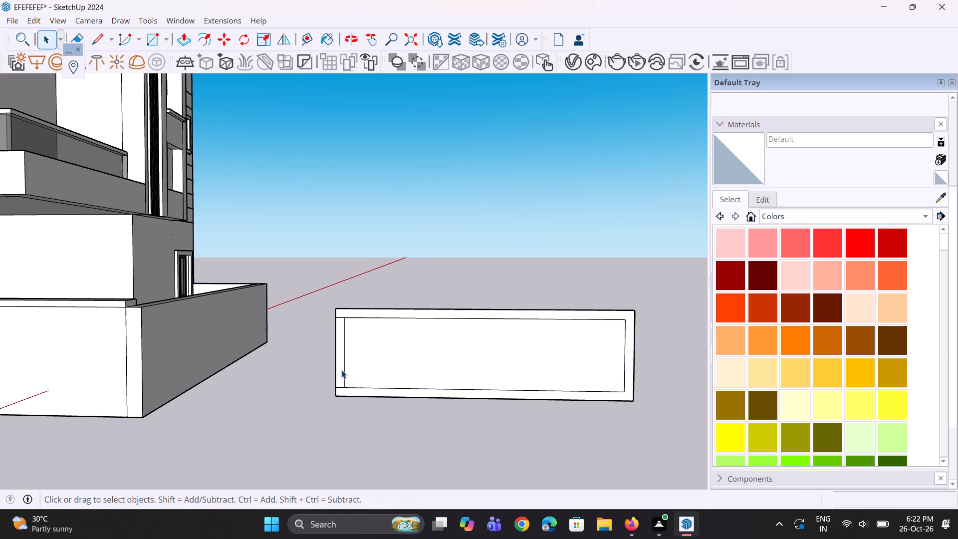
{"action": "left_click", "coordinate": [340, 369]}
{"action": "scroll", "coordinate": [346, 383], "scroll_direction": "up", "scroll_amount": 2}
{"action": "key", "text": "m"}
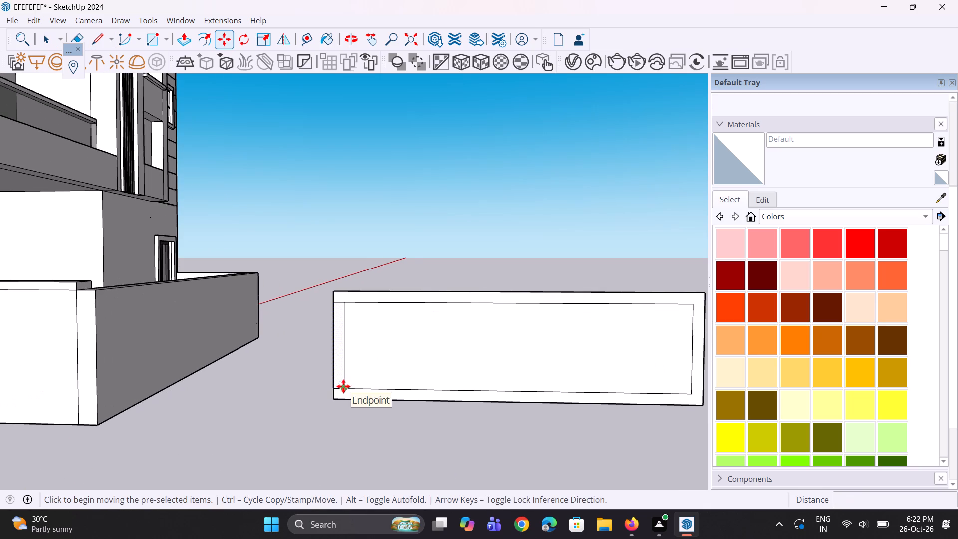
{"action": "left_click", "coordinate": [343, 386]}
{"action": "scroll", "coordinate": [397, 389], "scroll_direction": "down", "scroll_amount": 2}
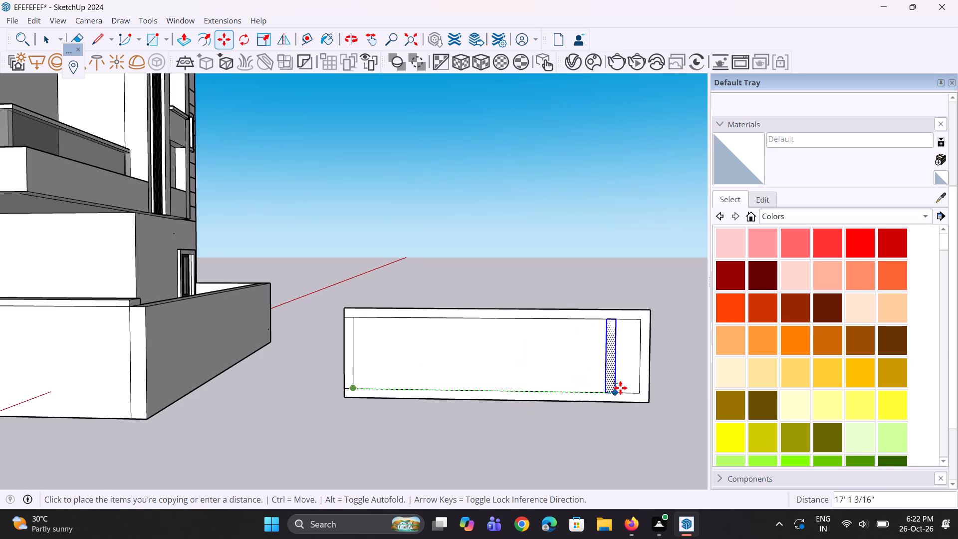
{"action": "scroll", "coordinate": [624, 388], "scroll_direction": "up", "scroll_amount": 4}
{"action": "left_click", "coordinate": [655, 393]}
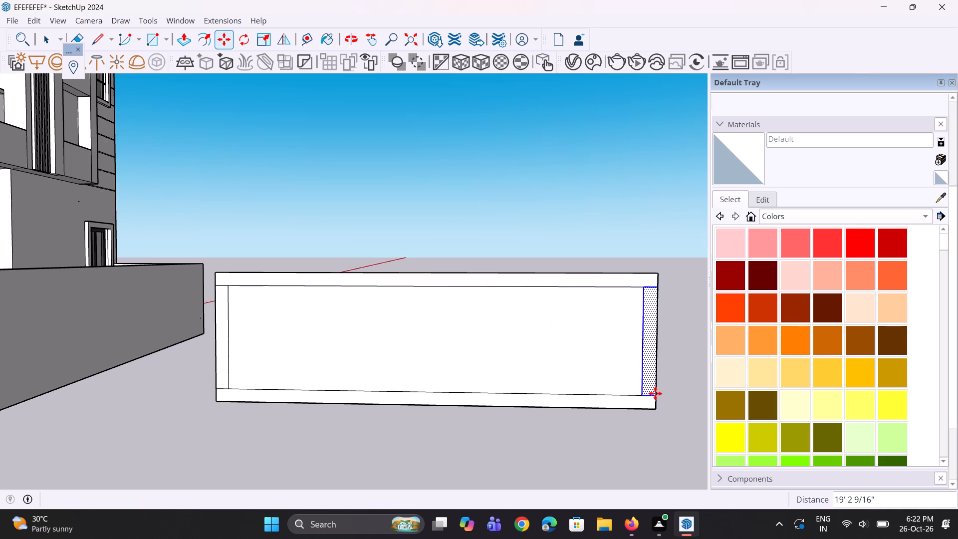
{"action": "type", "text": "/2"}
{"action": "key", "text": "Return"}
{"action": "key", "text": "space"}
{"action": "key", "text": "space"}
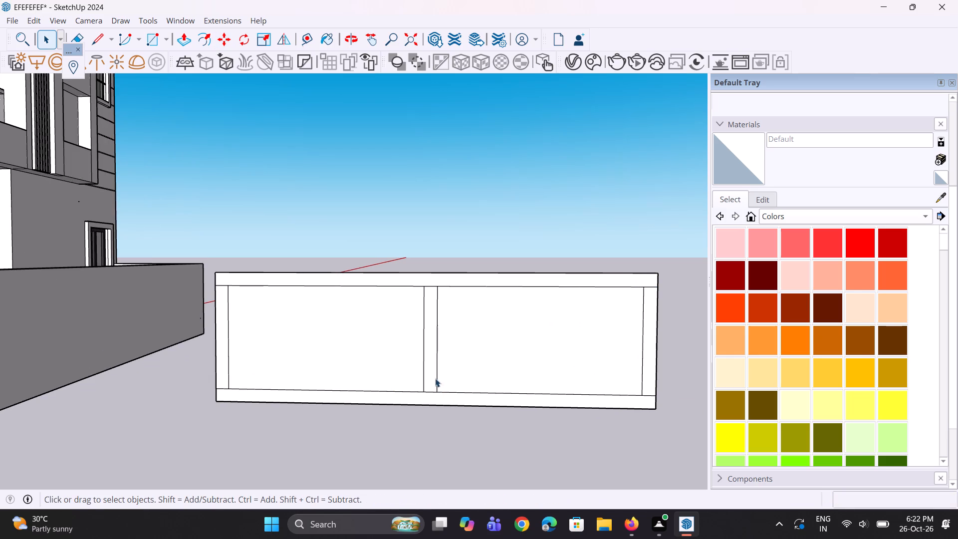
Move the middle strip horizontally along the gate panel, away from the house, so the far bay is narrower than the near one.
{"action": "left_click", "coordinate": [427, 372]}
{"action": "scroll", "coordinate": [427, 374], "scroll_direction": "up", "scroll_amount": 2}
{"action": "key", "text": "m"}
{"action": "left_click", "coordinate": [432, 380]}
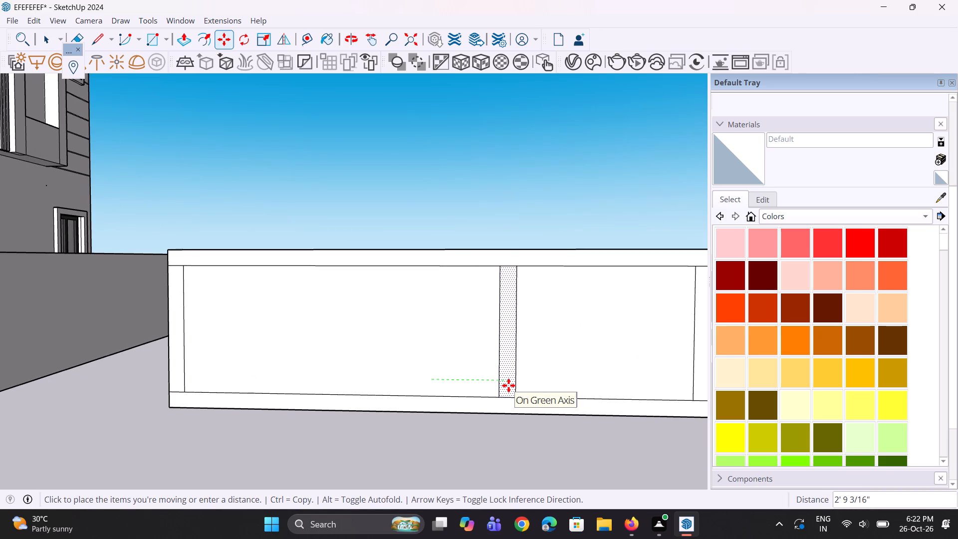
{"action": "left_click", "coordinate": [503, 384]}
{"action": "scroll", "coordinate": [486, 378], "scroll_direction": "up", "scroll_amount": 1}
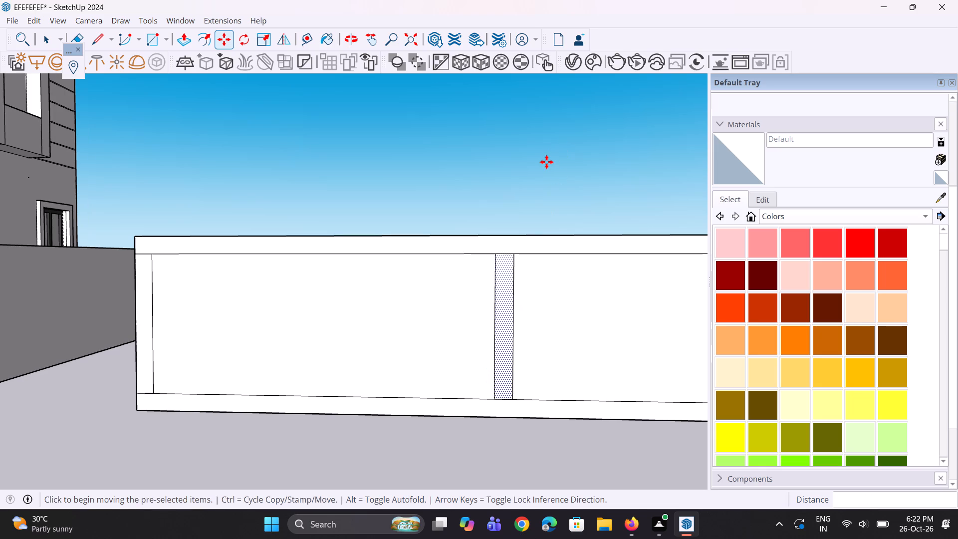
{"action": "key", "text": "space"}
{"action": "key", "text": "space"}
{"action": "left_click", "coordinate": [545, 163]}
Narrow the gate panel's middle divider strip by moving its vertical edge farthest from the house slightly toward the house.
{"action": "scroll", "coordinate": [473, 385], "scroll_direction": "up", "scroll_amount": 5}
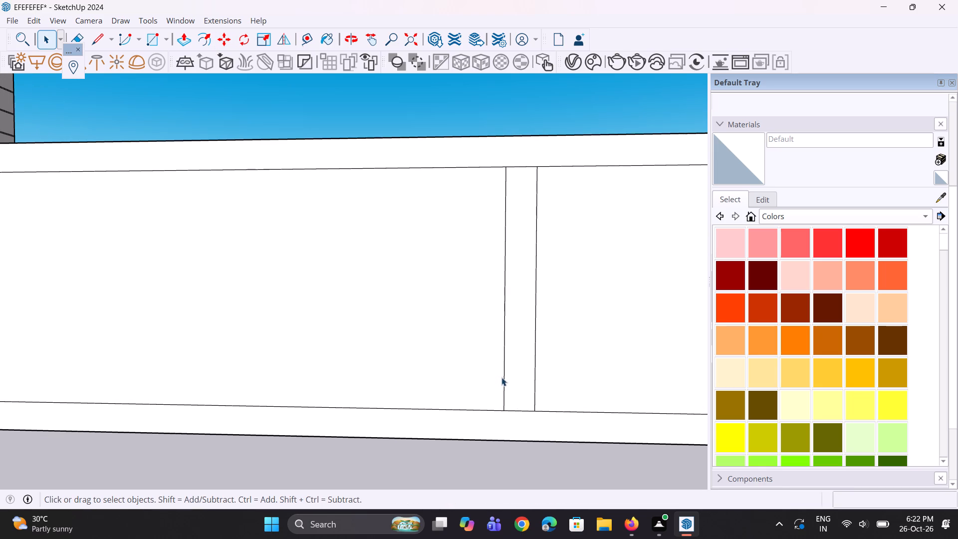
{"action": "left_click", "coordinate": [533, 395]}
{"action": "scroll", "coordinate": [540, 417], "scroll_direction": "up", "scroll_amount": 2}
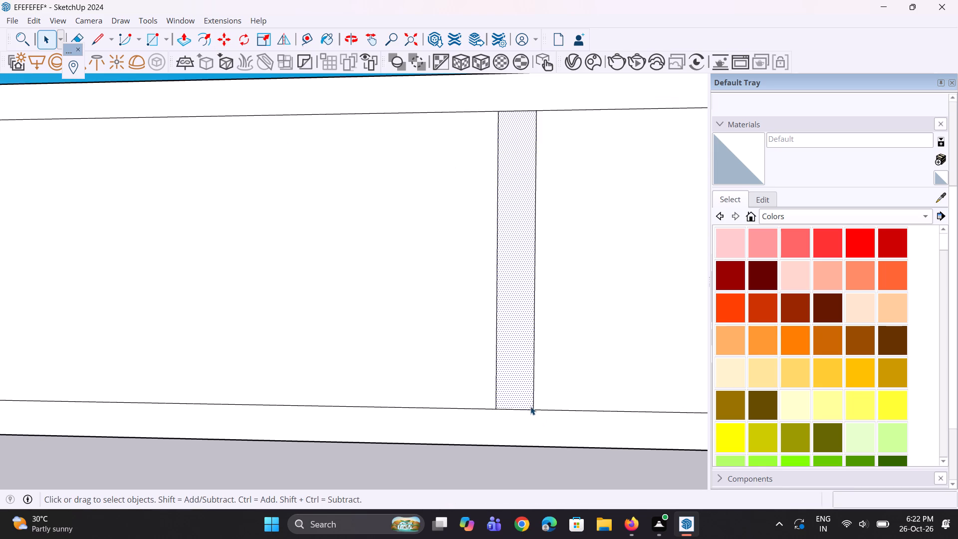
{"action": "left_click", "coordinate": [533, 398]}
{"action": "scroll", "coordinate": [533, 400], "scroll_direction": "up", "scroll_amount": 2}
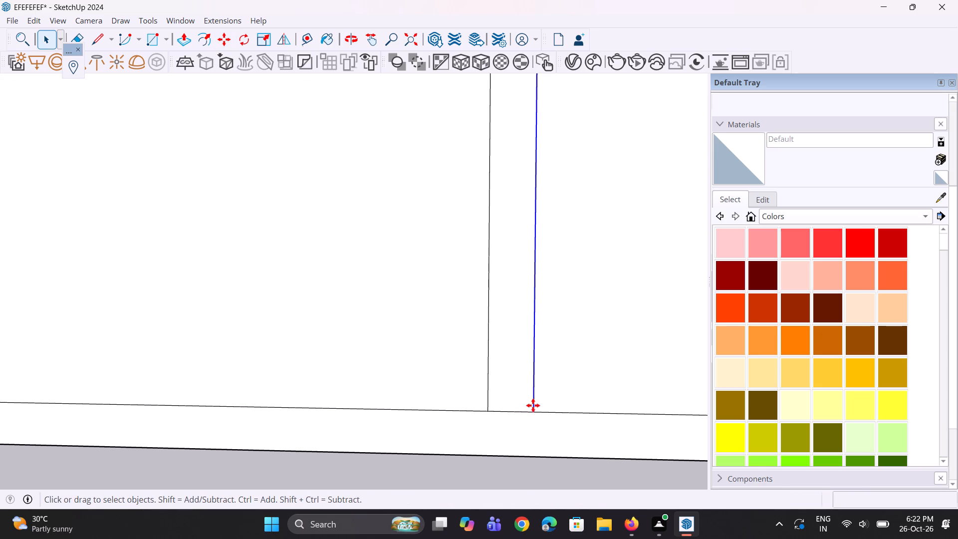
{"action": "key", "text": "m"}
{"action": "left_click", "coordinate": [532, 411]}
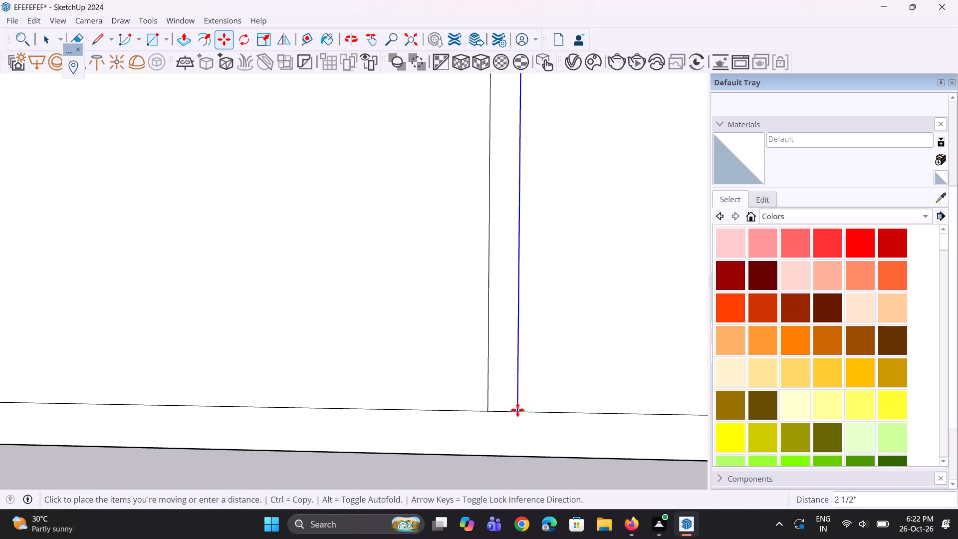
{"action": "left_click", "coordinate": [514, 409]}
{"action": "scroll", "coordinate": [509, 414], "scroll_direction": "down", "scroll_amount": 17}
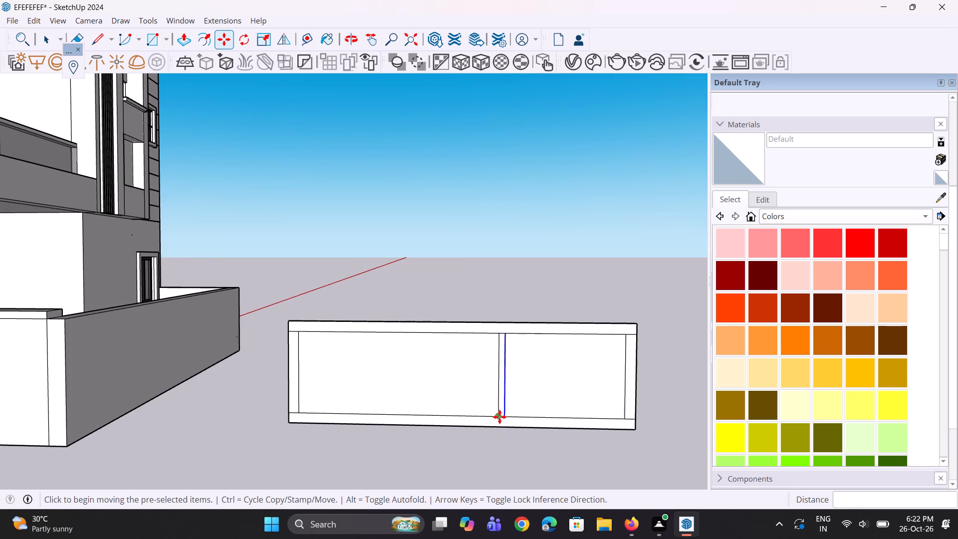
{"action": "key", "text": "space"}
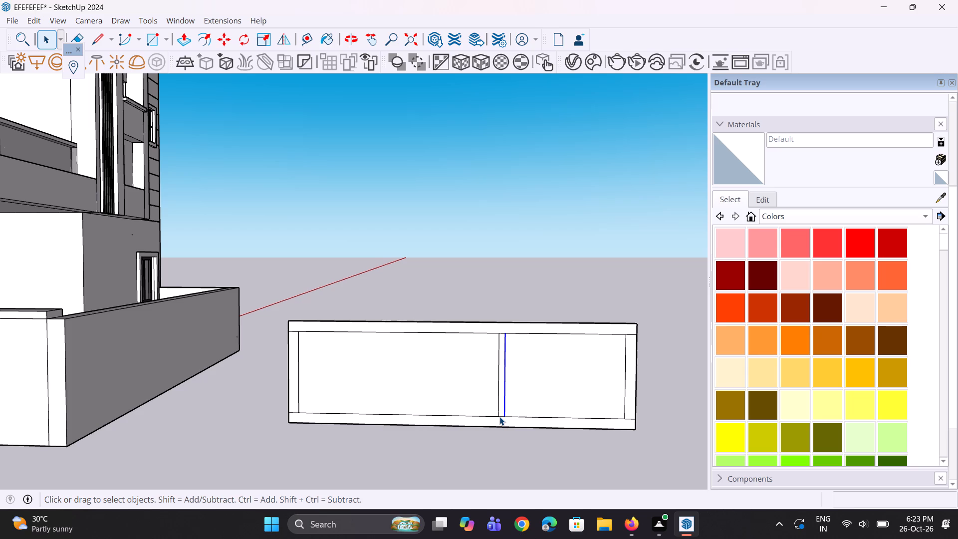
{"action": "scroll", "coordinate": [188, 287], "scroll_direction": "up", "scroll_amount": 2}
{"action": "scroll", "coordinate": [281, 377], "scroll_direction": "down", "scroll_amount": 5}
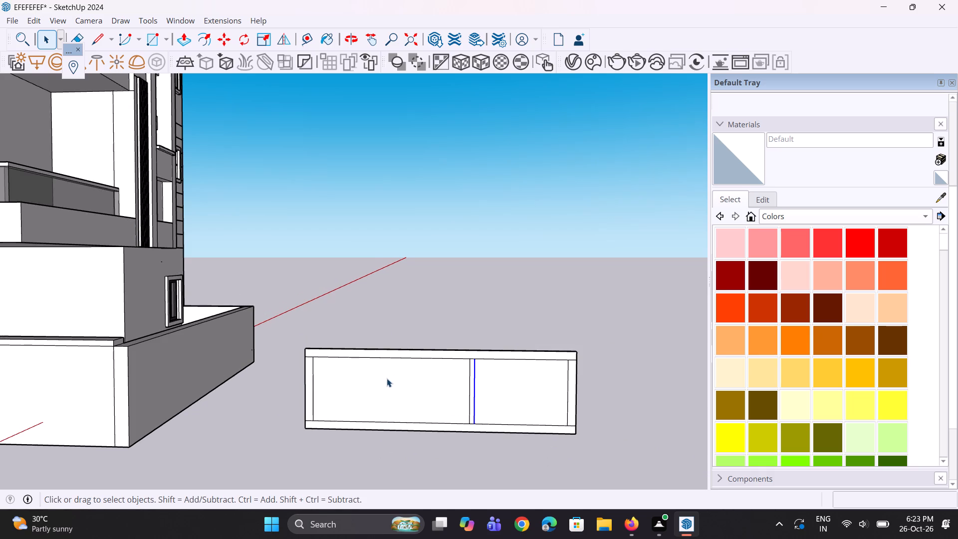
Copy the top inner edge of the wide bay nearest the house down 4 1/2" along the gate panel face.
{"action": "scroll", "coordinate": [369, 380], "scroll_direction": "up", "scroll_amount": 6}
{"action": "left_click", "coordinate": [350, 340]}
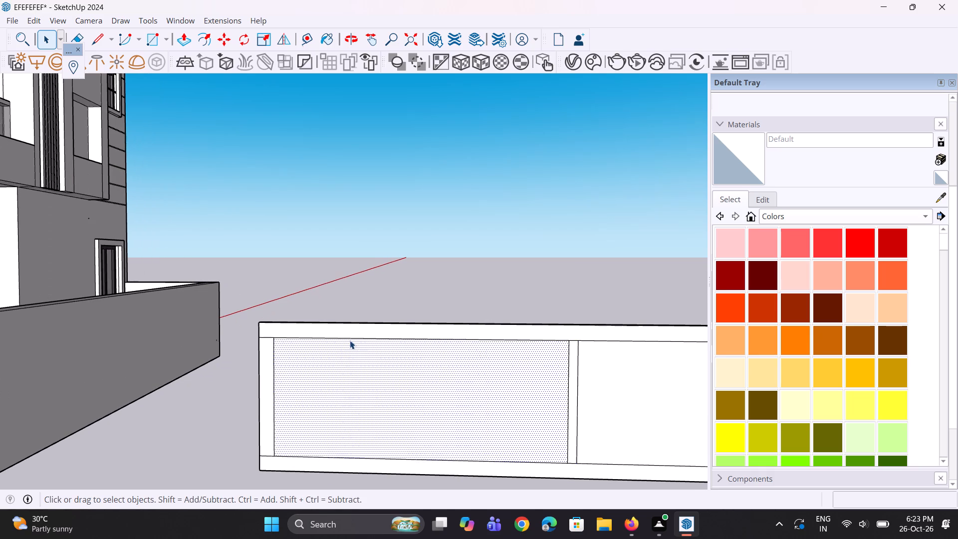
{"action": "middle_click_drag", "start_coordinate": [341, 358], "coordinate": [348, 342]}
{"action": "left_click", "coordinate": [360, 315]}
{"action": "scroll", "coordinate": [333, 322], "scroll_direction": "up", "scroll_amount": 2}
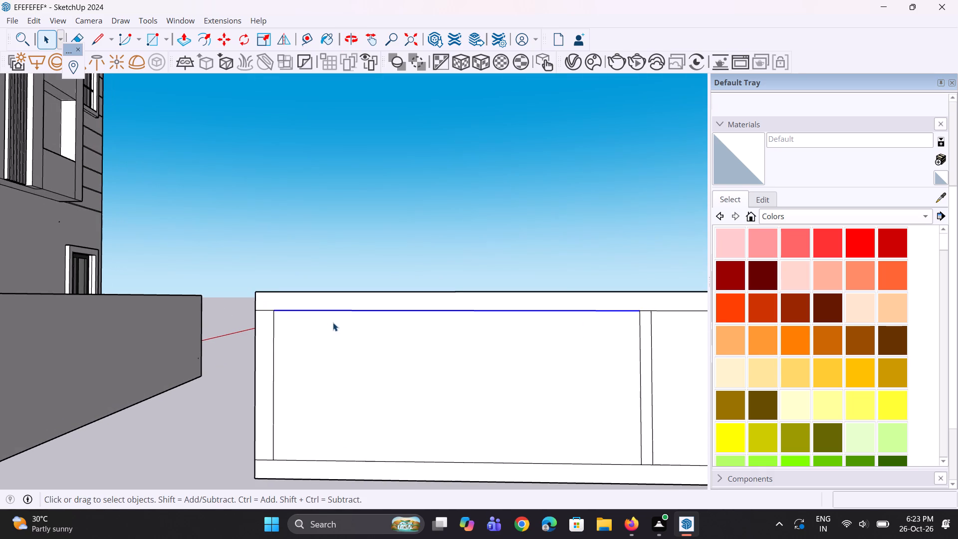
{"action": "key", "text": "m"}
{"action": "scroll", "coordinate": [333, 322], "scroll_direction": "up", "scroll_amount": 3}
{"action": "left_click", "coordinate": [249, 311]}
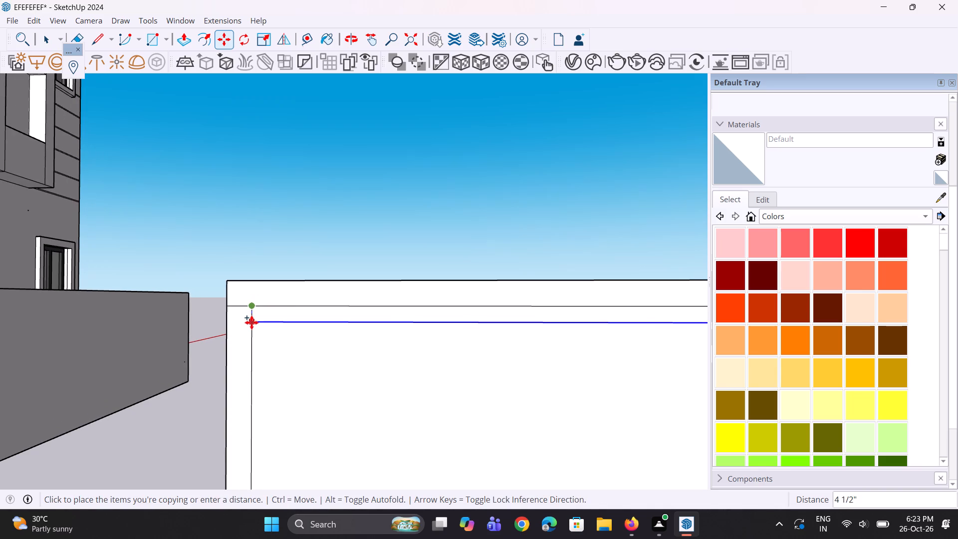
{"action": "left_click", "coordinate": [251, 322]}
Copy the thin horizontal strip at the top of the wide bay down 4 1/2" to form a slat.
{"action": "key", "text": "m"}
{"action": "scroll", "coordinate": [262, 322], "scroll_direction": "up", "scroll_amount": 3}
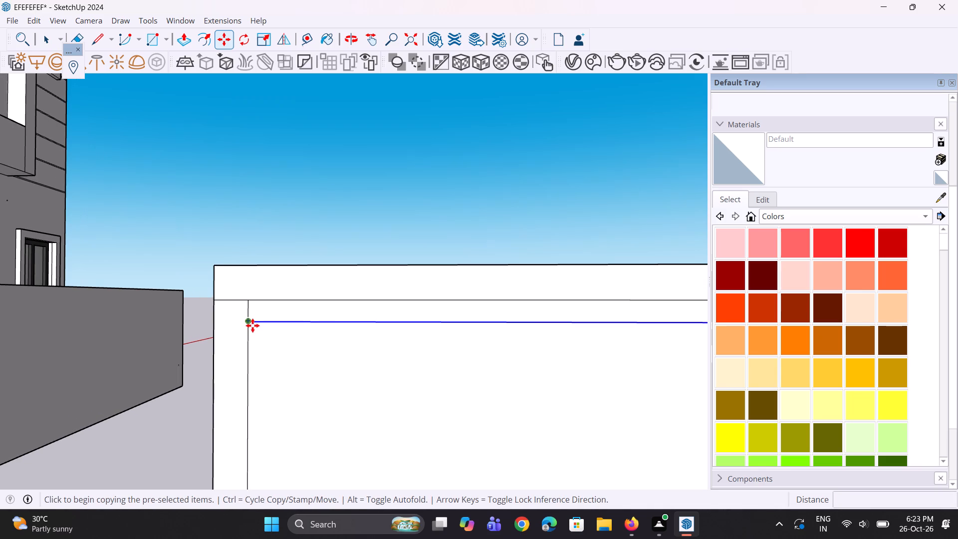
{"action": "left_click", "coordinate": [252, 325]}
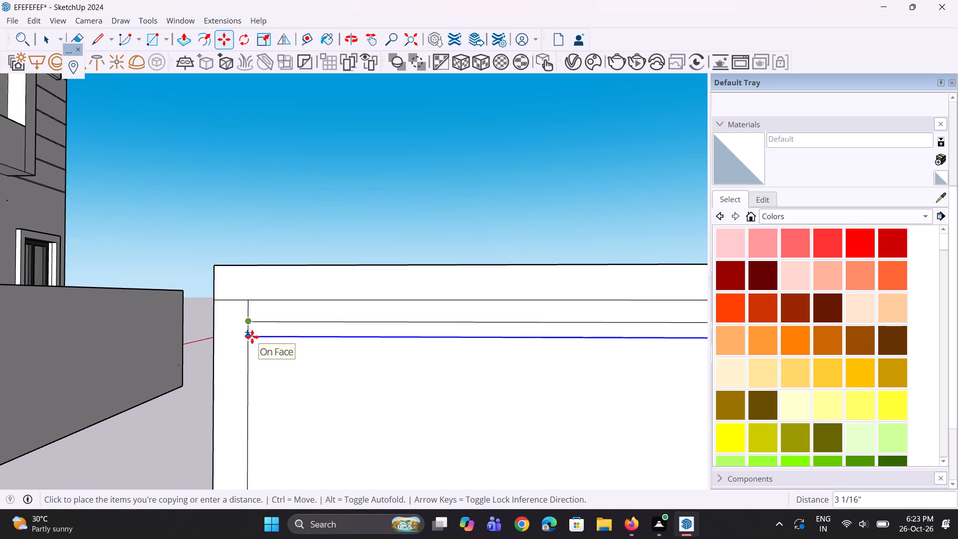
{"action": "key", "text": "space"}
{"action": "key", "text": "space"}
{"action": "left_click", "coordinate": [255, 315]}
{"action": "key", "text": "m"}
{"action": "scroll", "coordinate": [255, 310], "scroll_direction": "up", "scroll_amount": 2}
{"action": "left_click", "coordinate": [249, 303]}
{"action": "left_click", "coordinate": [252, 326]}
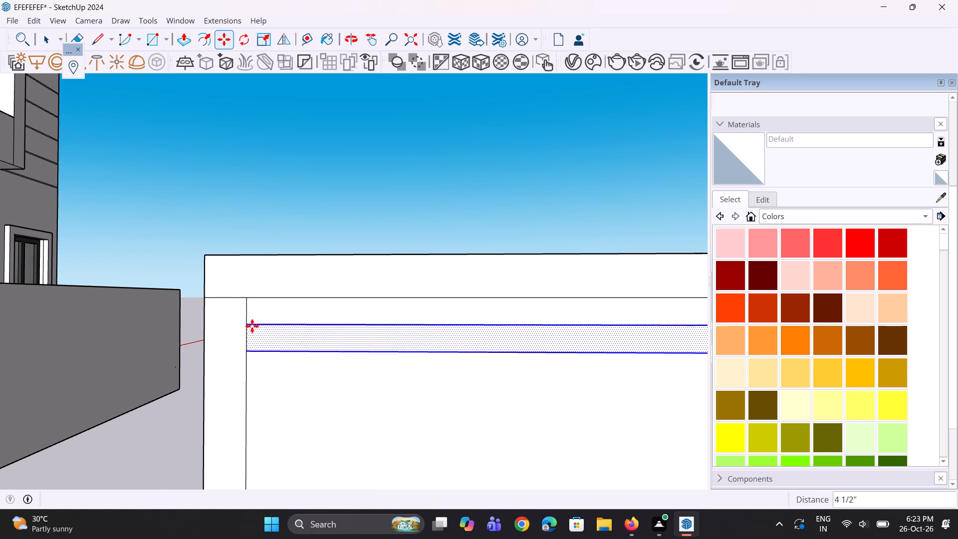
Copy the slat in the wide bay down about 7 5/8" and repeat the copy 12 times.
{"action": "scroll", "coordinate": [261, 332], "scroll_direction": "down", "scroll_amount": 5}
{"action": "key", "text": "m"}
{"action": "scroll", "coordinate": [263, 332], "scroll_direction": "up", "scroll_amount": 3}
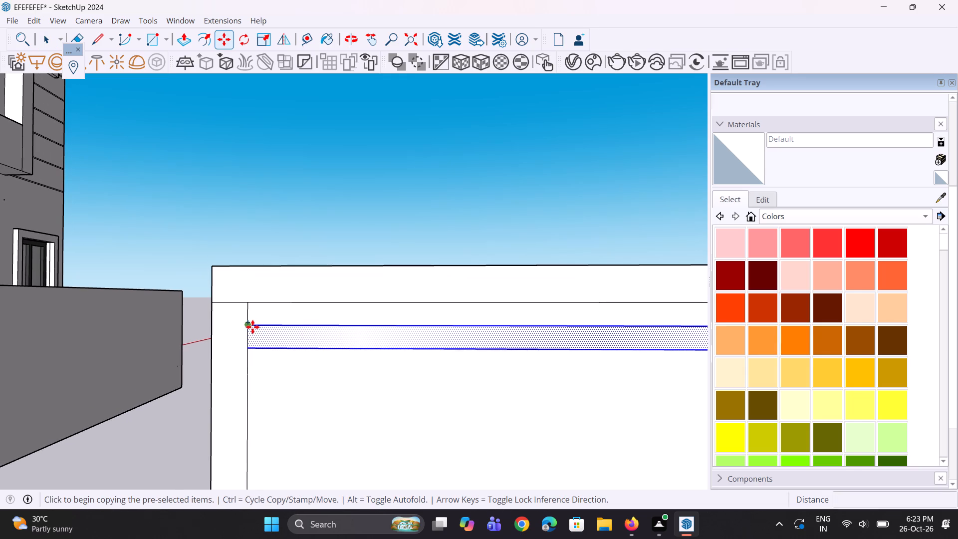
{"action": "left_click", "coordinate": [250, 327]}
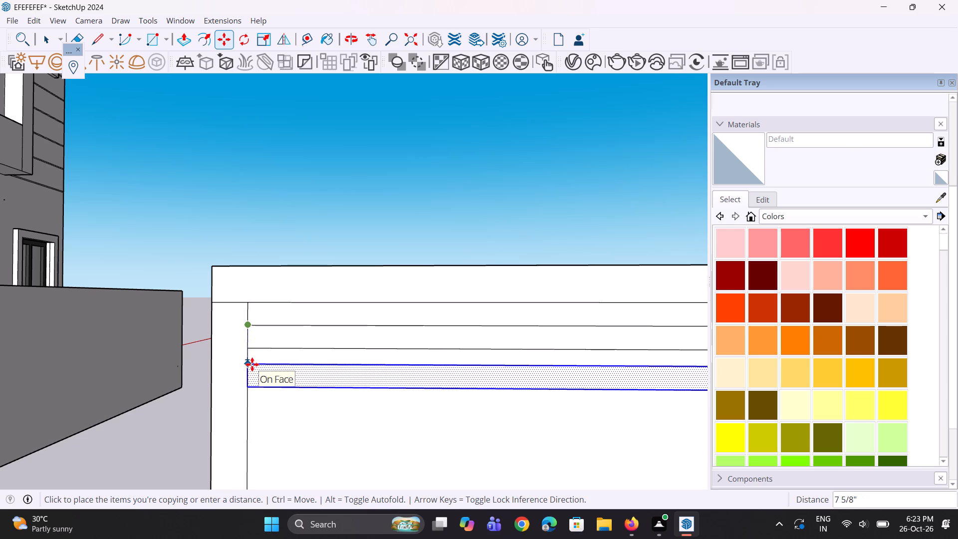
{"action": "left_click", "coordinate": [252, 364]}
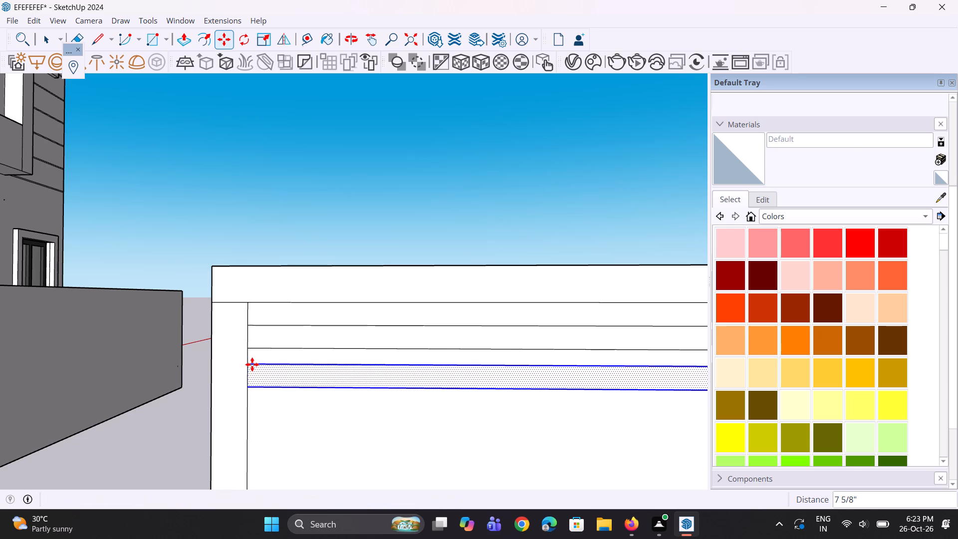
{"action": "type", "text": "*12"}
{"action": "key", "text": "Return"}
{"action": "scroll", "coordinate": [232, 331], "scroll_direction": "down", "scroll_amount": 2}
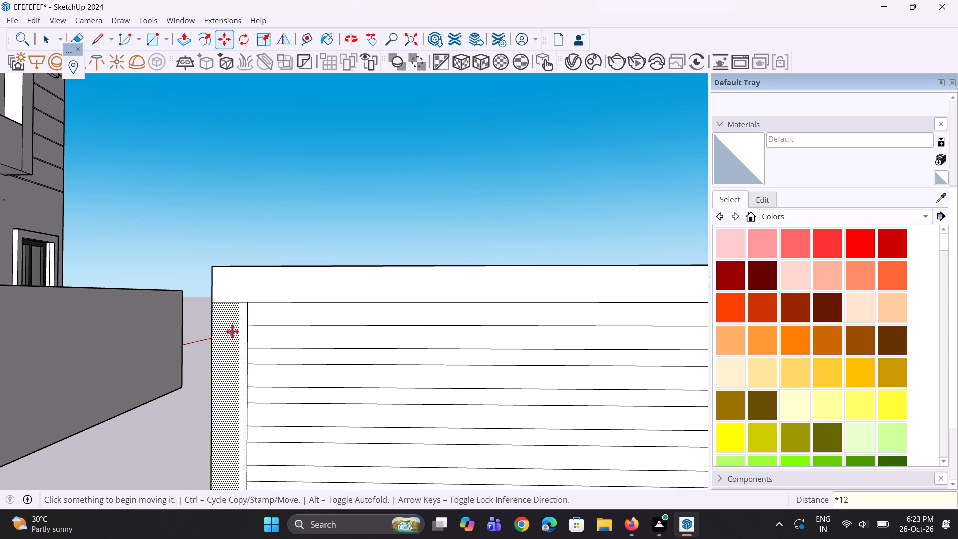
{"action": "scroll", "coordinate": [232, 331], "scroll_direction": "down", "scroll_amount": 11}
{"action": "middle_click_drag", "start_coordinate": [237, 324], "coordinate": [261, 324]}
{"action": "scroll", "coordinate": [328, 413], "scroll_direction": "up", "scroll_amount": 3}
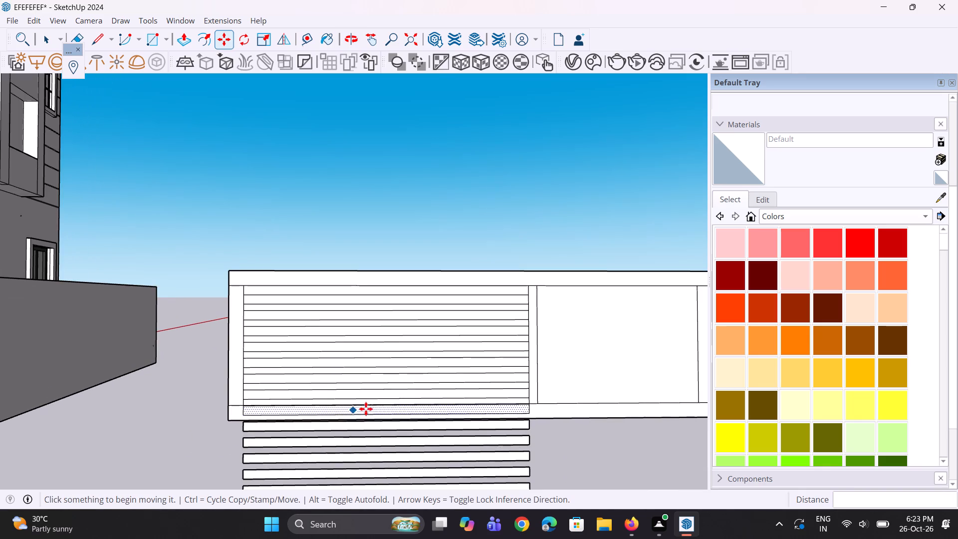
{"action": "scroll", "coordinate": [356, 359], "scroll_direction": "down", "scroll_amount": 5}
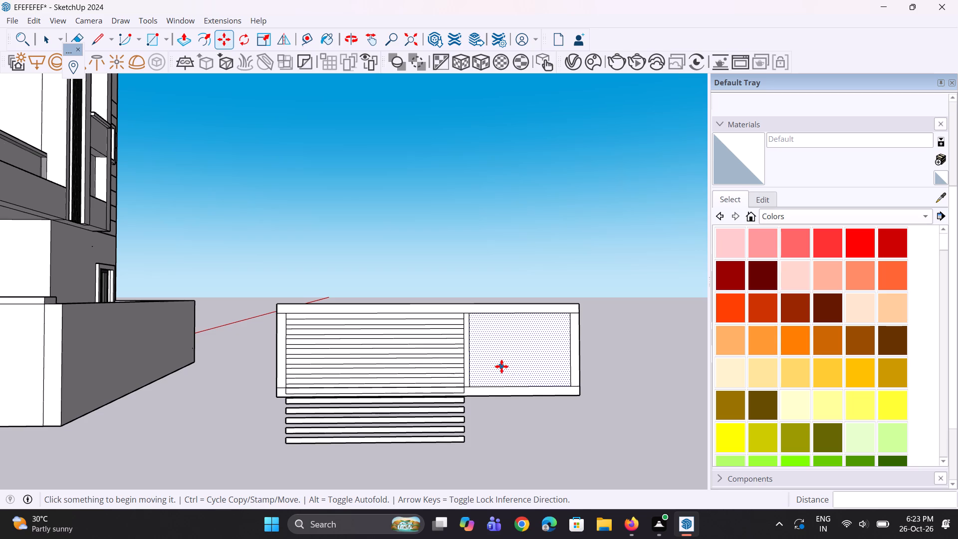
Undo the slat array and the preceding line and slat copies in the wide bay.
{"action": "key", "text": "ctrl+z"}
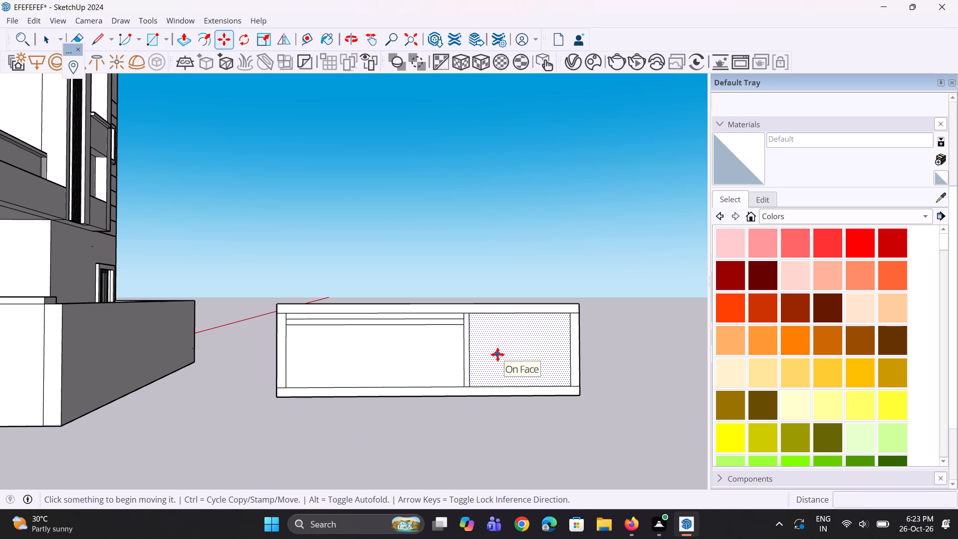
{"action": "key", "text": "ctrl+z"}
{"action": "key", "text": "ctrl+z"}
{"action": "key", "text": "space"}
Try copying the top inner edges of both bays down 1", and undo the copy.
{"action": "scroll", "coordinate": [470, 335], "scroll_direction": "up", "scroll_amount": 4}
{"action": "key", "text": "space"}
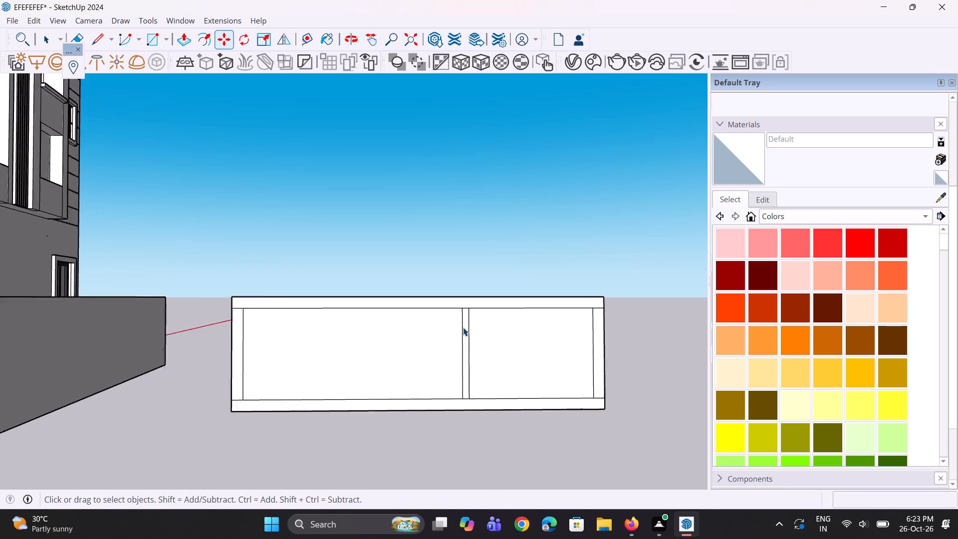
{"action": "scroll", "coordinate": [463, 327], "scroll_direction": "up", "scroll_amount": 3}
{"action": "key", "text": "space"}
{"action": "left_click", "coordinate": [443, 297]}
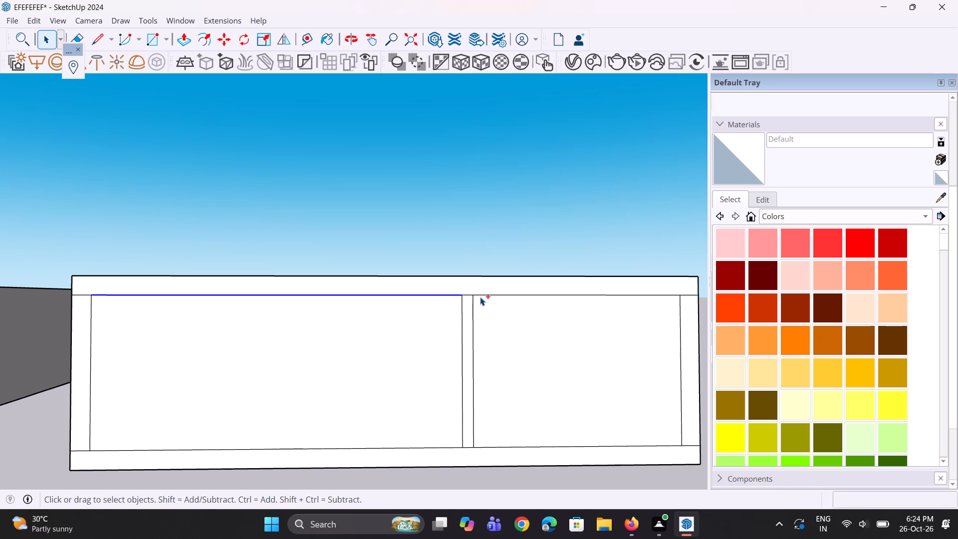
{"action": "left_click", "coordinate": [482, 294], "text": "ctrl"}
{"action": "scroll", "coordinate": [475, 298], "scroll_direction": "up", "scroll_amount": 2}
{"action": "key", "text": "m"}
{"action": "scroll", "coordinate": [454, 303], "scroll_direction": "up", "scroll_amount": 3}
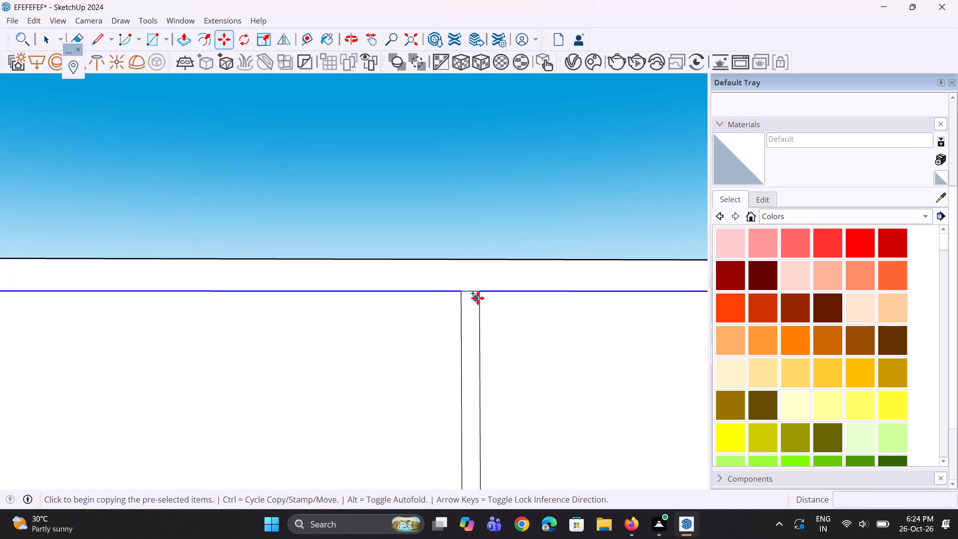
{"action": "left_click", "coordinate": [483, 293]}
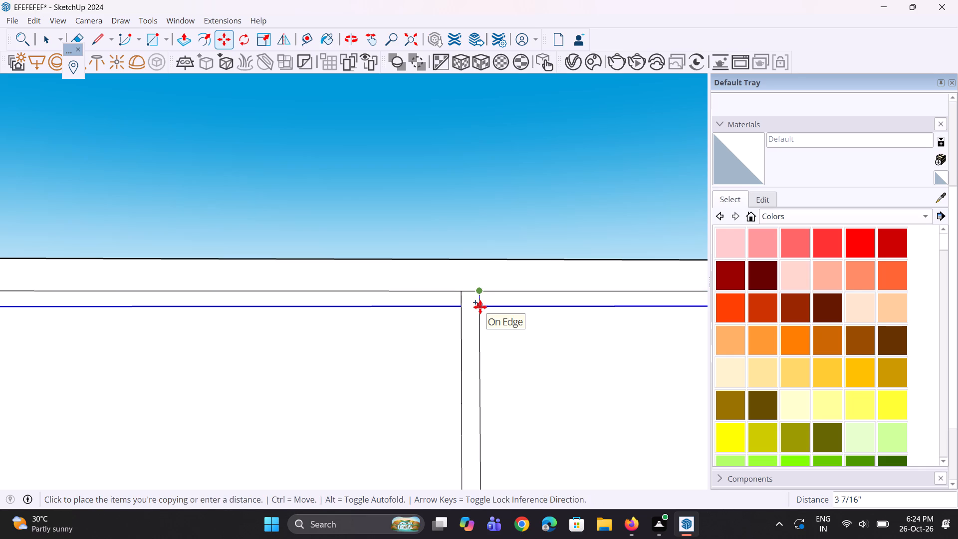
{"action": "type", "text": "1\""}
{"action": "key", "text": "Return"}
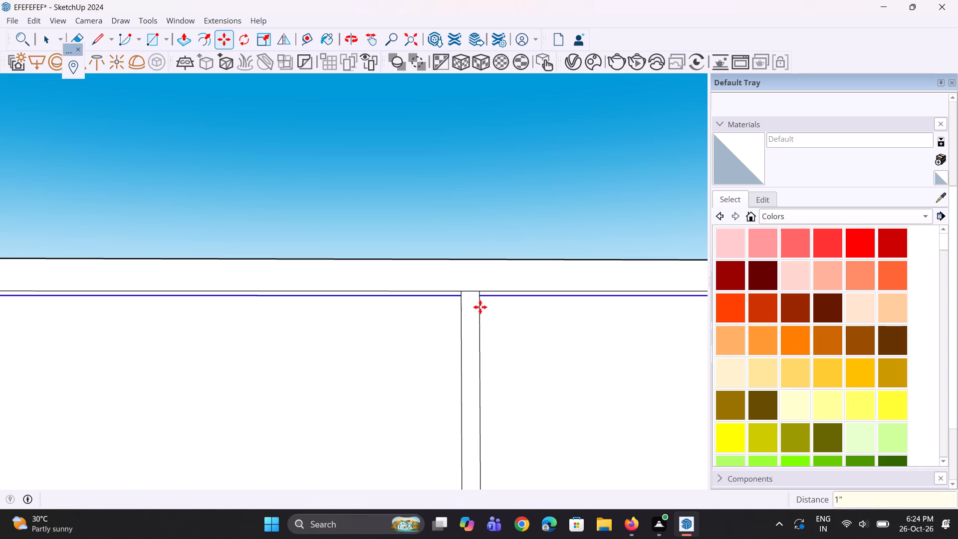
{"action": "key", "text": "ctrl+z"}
Copy the top inner edges of both gate panel bays down 2" to mark the first gap.
{"action": "key", "text": "space"}
{"action": "left_click", "coordinate": [446, 289]}
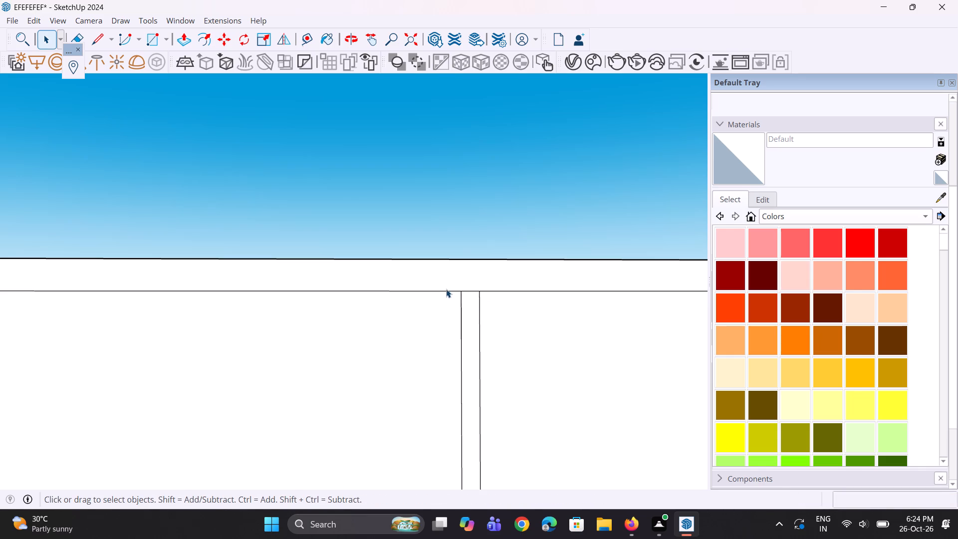
{"action": "left_click", "coordinate": [437, 293]}
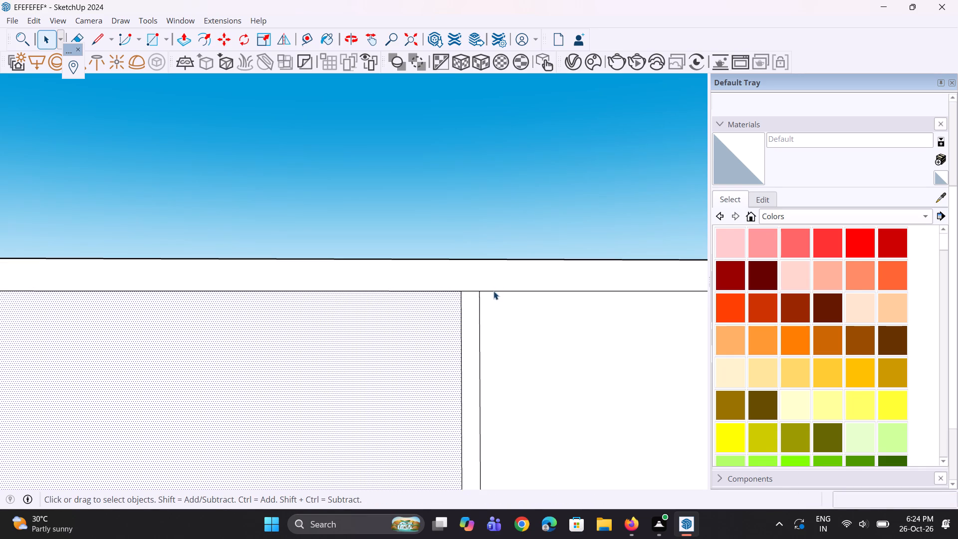
{"action": "left_click", "coordinate": [493, 291]}
{"action": "scroll", "coordinate": [460, 292], "scroll_direction": "up", "scroll_amount": 3}
{"action": "left_click", "coordinate": [445, 290], "text": "ctrl"}
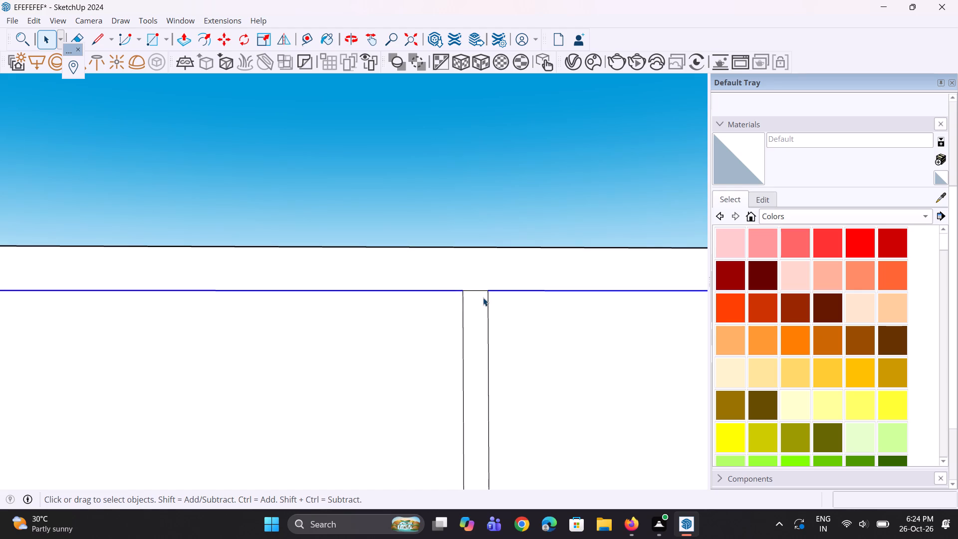
{"action": "key", "text": "m"}
{"action": "scroll", "coordinate": [483, 297], "scroll_direction": "up", "scroll_amount": 1}
{"action": "left_click", "coordinate": [486, 294]}
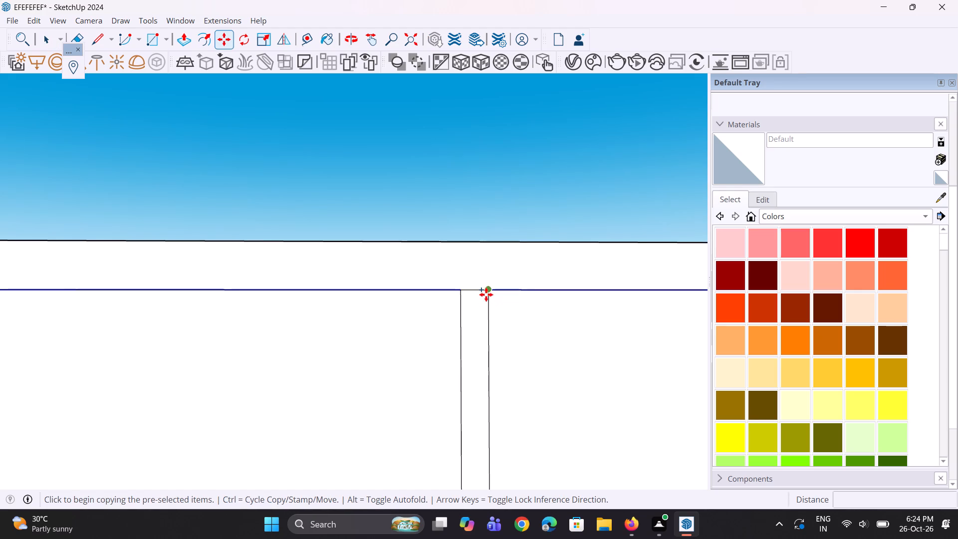
{"action": "type", "text": "2\""}
{"action": "key", "text": "Return"}
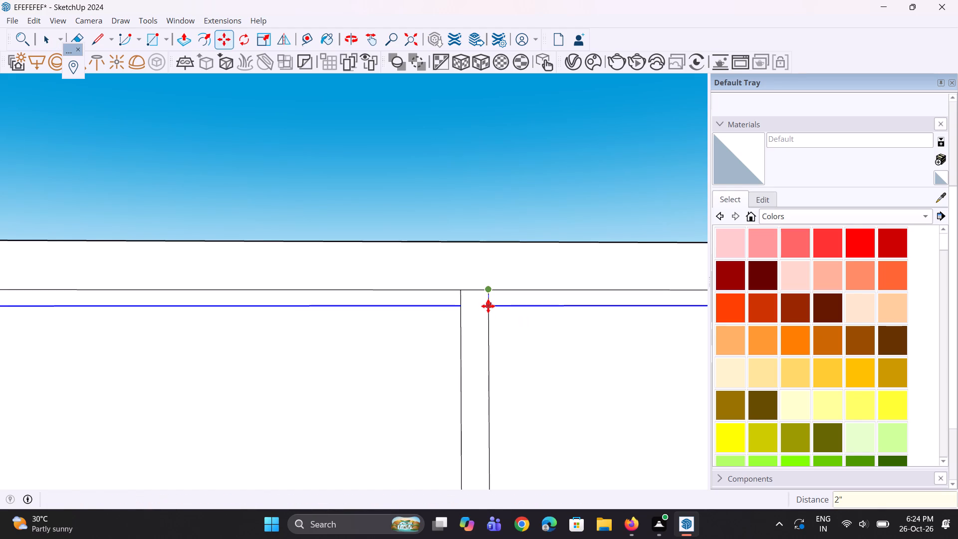
{"action": "scroll", "coordinate": [490, 308], "scroll_direction": "down", "scroll_amount": 4}
{"action": "key", "text": "space"}
{"action": "key", "text": "space"}
Copy the two new horizontal lines down 3" to outline the first slat in both bays.
{"action": "scroll", "coordinate": [490, 308], "scroll_direction": "up", "scroll_amount": 3}
{"action": "key", "text": "m"}
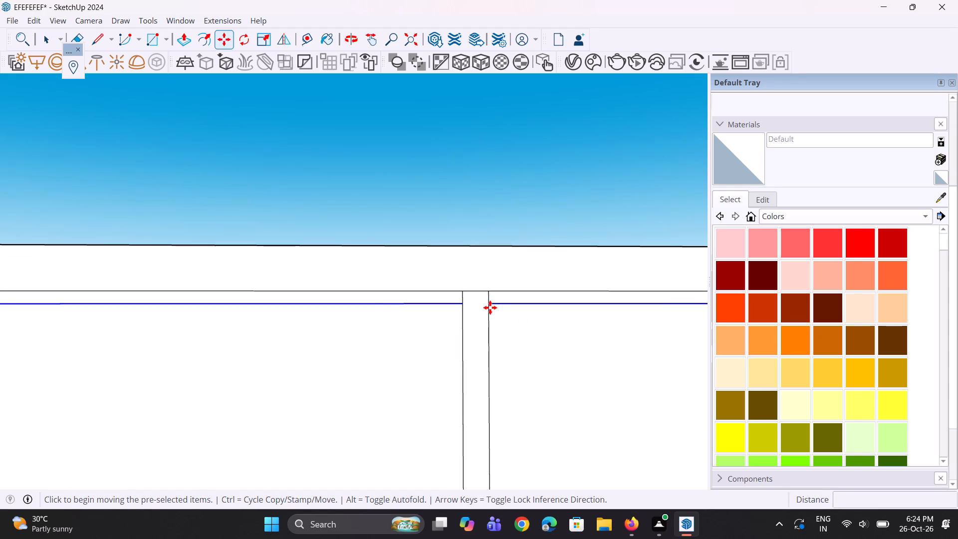
{"action": "scroll", "coordinate": [490, 307], "scroll_direction": "up", "scroll_amount": 2, "text": "ctrl"}
{"action": "left_click", "coordinate": [489, 304]}
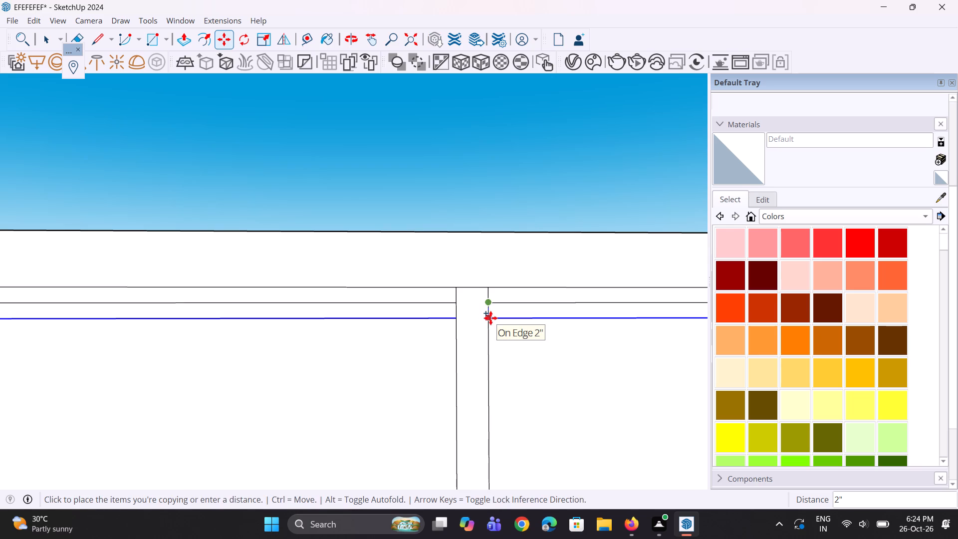
{"action": "type", "text": "3\""}
{"action": "key", "text": "Return"}
{"action": "scroll", "coordinate": [488, 318], "scroll_direction": "down", "scroll_amount": 4}
{"action": "key", "text": "space"}
{"action": "key", "text": "space"}
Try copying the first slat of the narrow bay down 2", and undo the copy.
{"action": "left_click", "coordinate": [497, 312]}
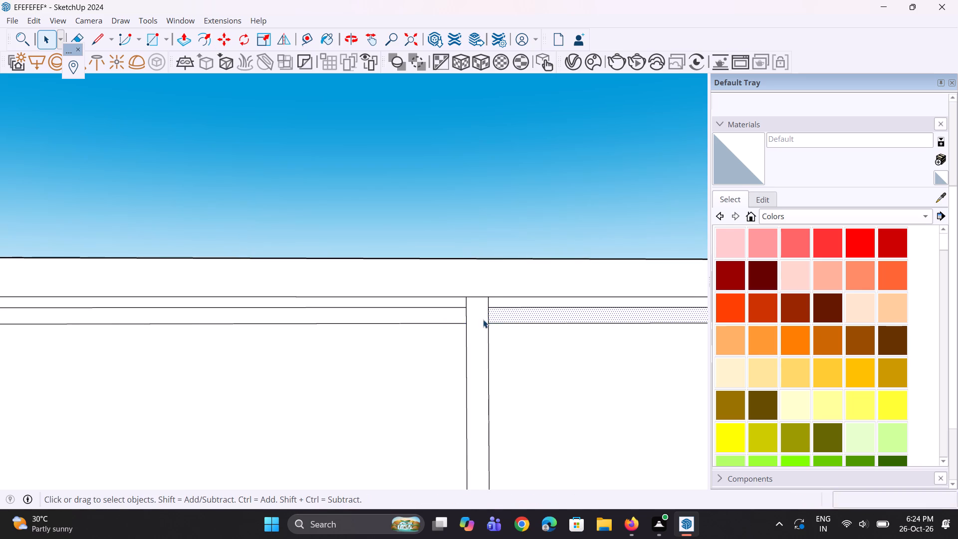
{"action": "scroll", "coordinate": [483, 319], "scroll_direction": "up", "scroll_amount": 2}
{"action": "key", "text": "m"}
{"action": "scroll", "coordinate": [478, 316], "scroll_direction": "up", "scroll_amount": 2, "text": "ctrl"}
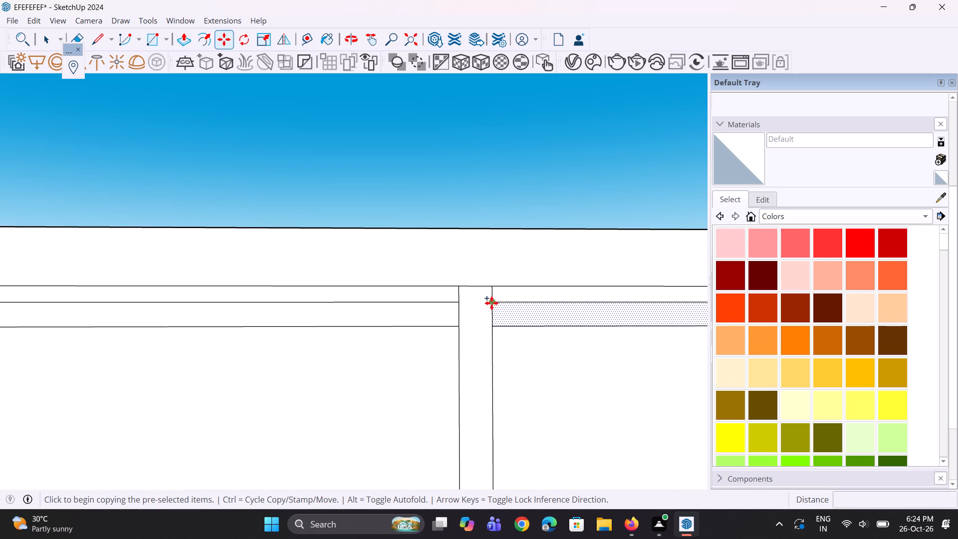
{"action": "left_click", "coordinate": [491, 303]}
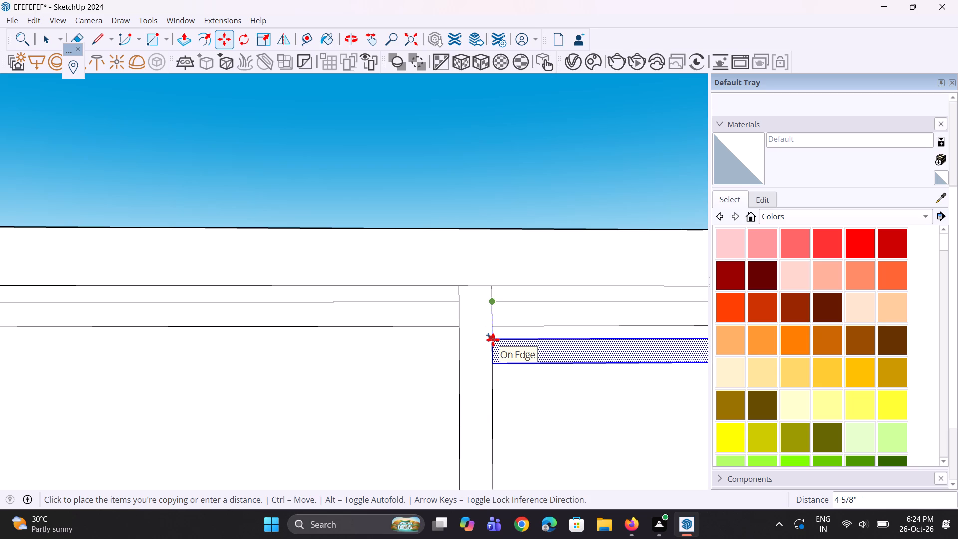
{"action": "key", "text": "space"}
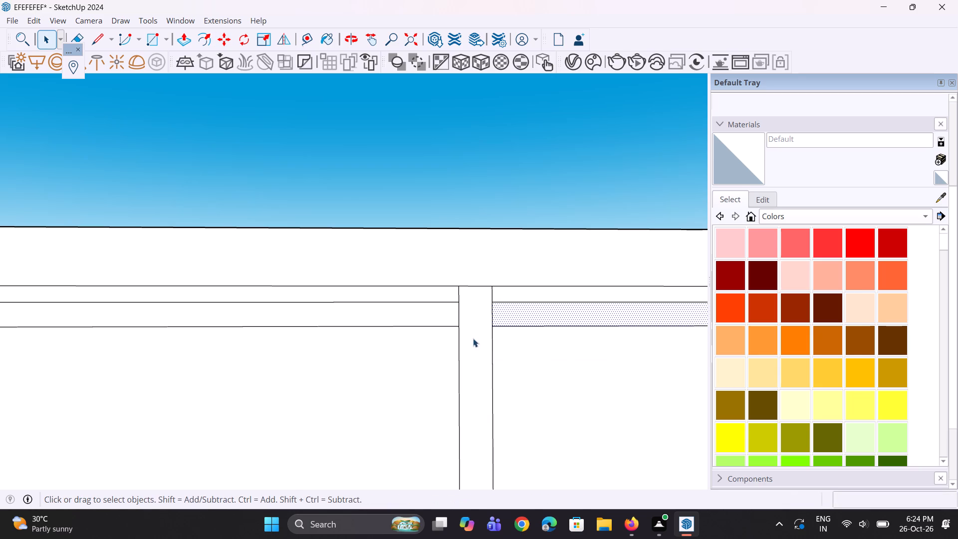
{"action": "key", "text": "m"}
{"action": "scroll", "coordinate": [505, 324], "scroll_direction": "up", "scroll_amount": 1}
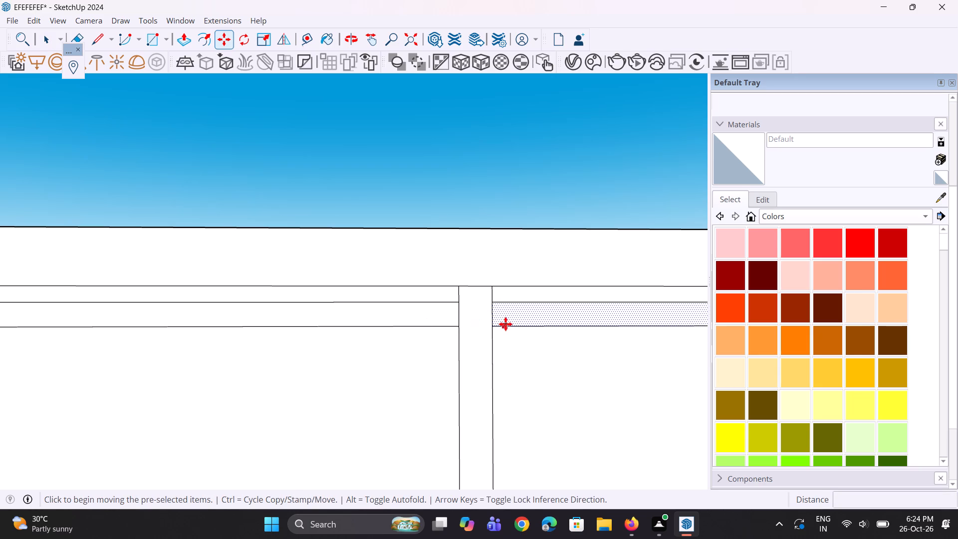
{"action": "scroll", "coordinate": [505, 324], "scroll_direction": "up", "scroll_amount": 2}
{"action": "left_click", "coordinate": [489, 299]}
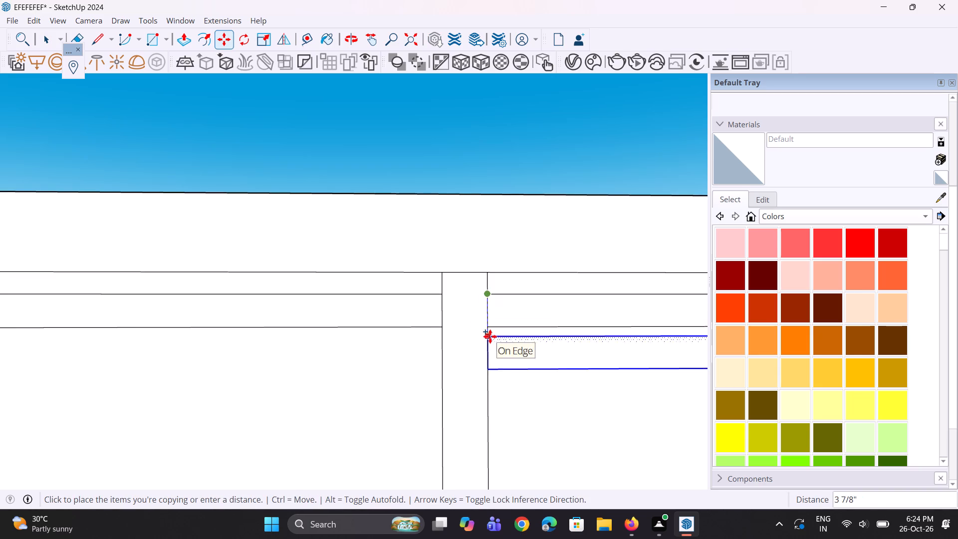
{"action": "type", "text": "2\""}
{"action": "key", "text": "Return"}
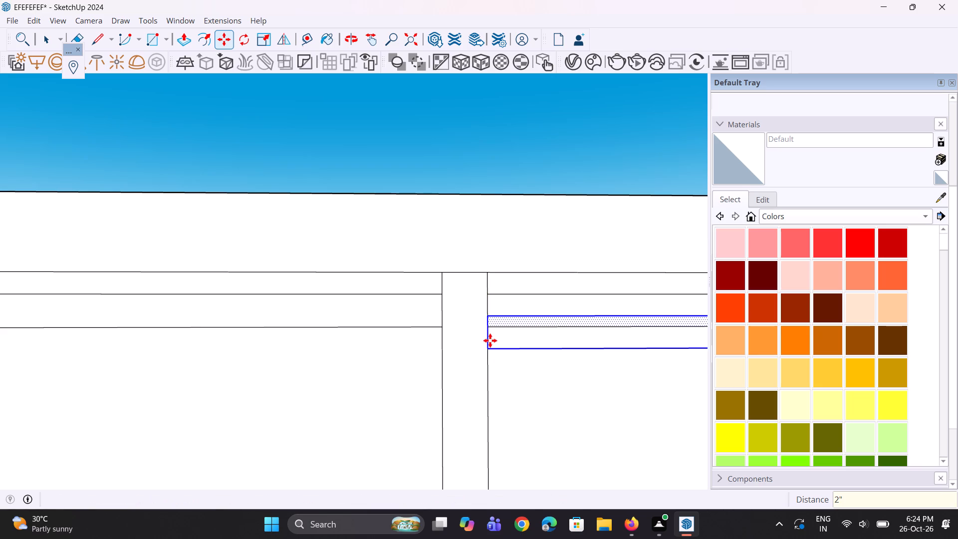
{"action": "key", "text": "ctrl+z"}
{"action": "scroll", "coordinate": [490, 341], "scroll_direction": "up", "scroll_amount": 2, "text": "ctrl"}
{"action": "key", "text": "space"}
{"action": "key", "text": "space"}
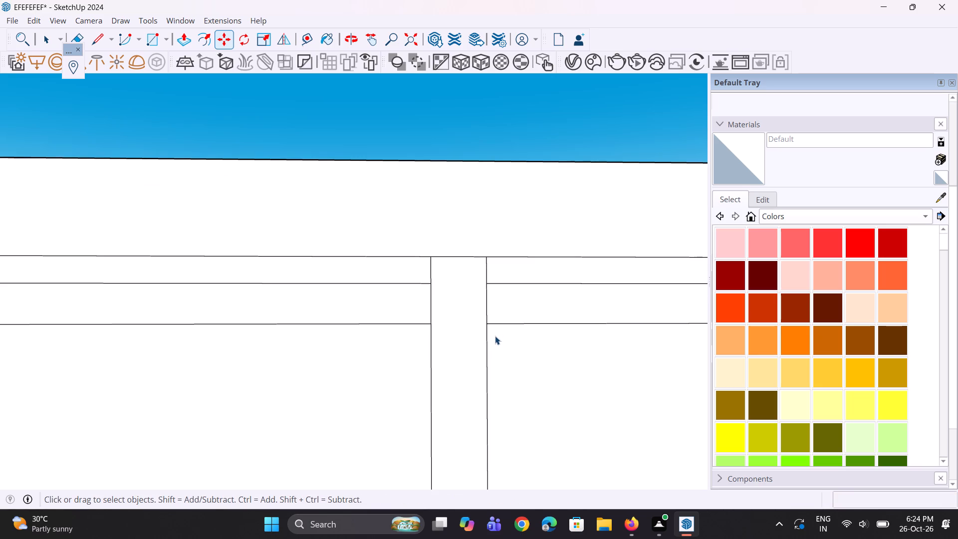
Copy the narrow bay's first slat down 5" and repeat it as an array of 10 copies.
{"action": "left_click", "coordinate": [496, 312]}
{"action": "scroll", "coordinate": [479, 325], "scroll_direction": "down", "scroll_amount": 6}
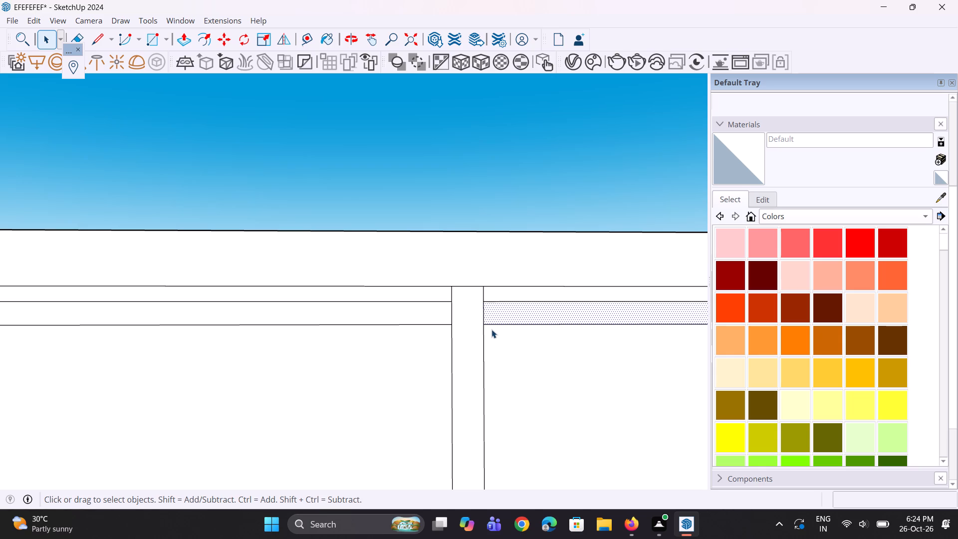
{"action": "key", "text": "m"}
{"action": "scroll", "coordinate": [495, 328], "scroll_direction": "up", "scroll_amount": 5}
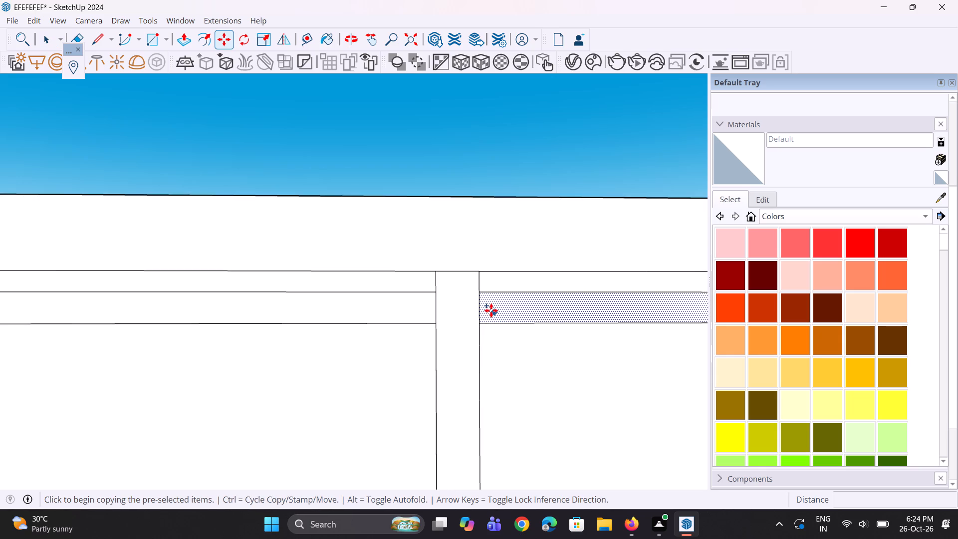
{"action": "left_click", "coordinate": [478, 291]}
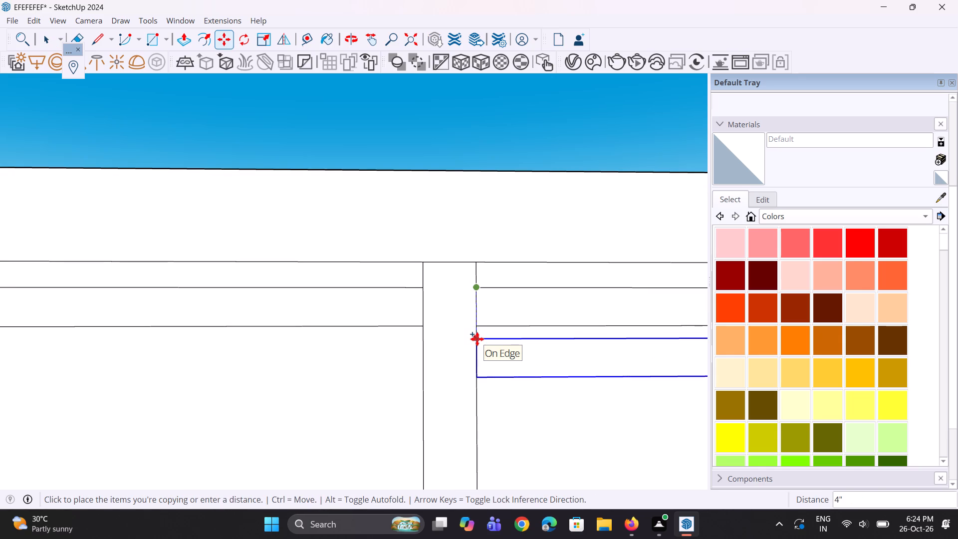
{"action": "type", "text": "5\""}
{"action": "key", "text": "Return"}
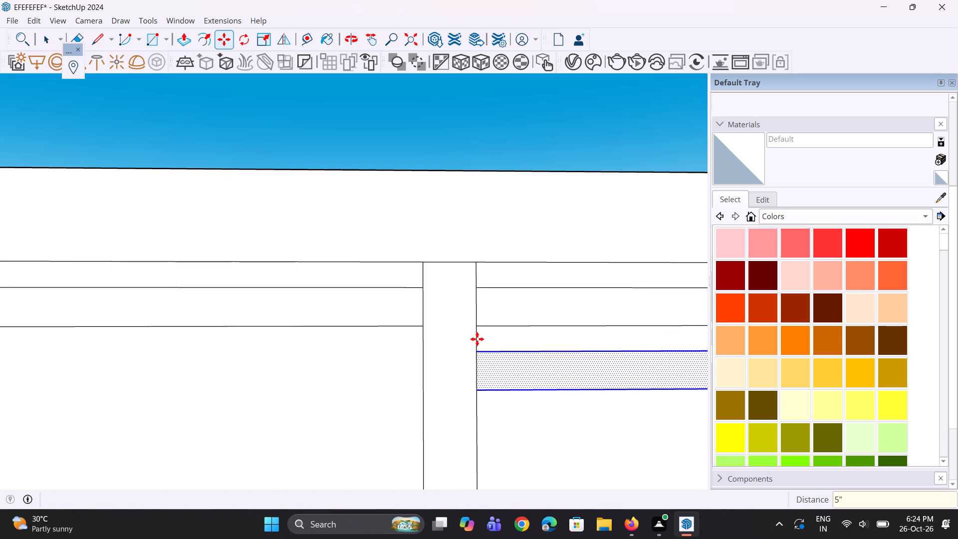
{"action": "scroll", "coordinate": [452, 343], "scroll_direction": "down", "scroll_amount": 10}
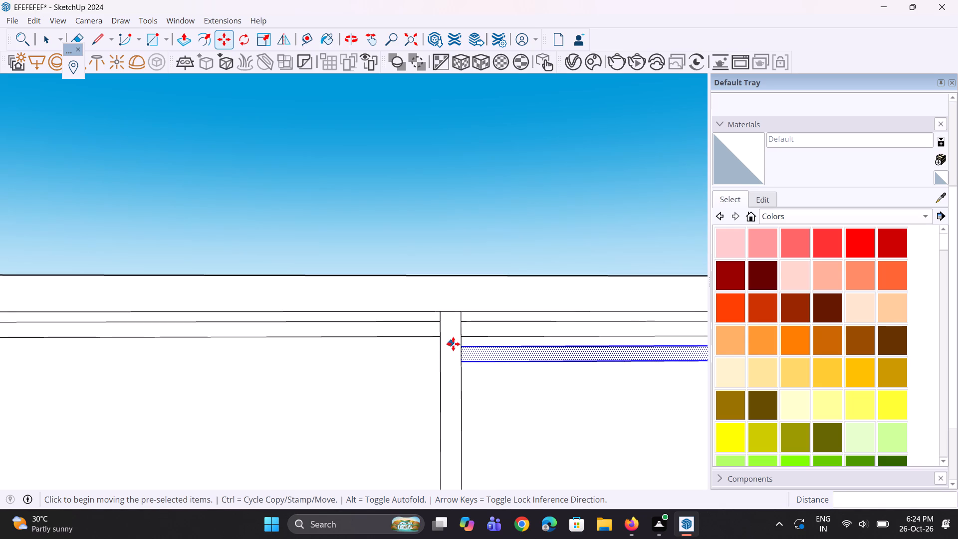
{"action": "key", "text": "asterisk"}
{"action": "type", "text": "10"}
{"action": "key", "text": "Return"}
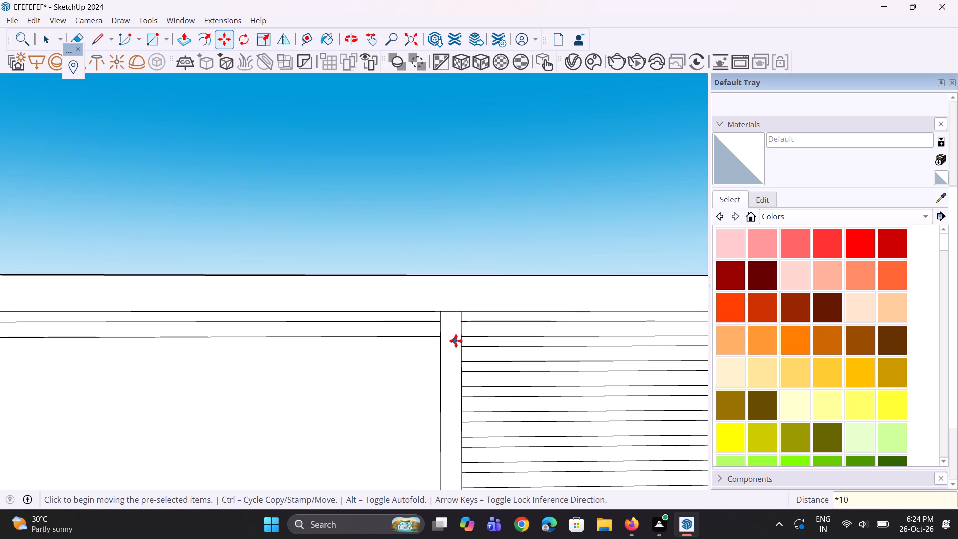
Copy the wide bay's first slat down 5" and repeat it as an array of 10 copies.
{"action": "scroll", "coordinate": [446, 333], "scroll_direction": "down", "scroll_amount": 15}
{"action": "middle_click_drag", "start_coordinate": [428, 329], "coordinate": [447, 301]}
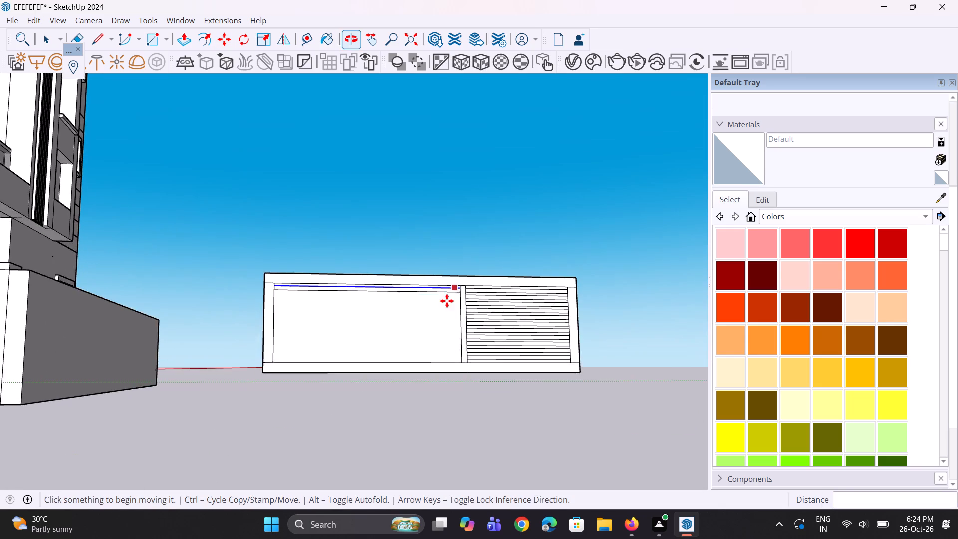
{"action": "scroll", "coordinate": [459, 310], "scroll_direction": "up", "scroll_amount": 8}
{"action": "middle_click_drag", "start_coordinate": [395, 300], "coordinate": [375, 351]}
{"action": "scroll", "coordinate": [375, 351], "scroll_direction": "down", "scroll_amount": 1}
{"action": "key", "text": "space"}
{"action": "scroll", "coordinate": [377, 320], "scroll_direction": "up", "scroll_amount": 3}
{"action": "key", "text": "space"}
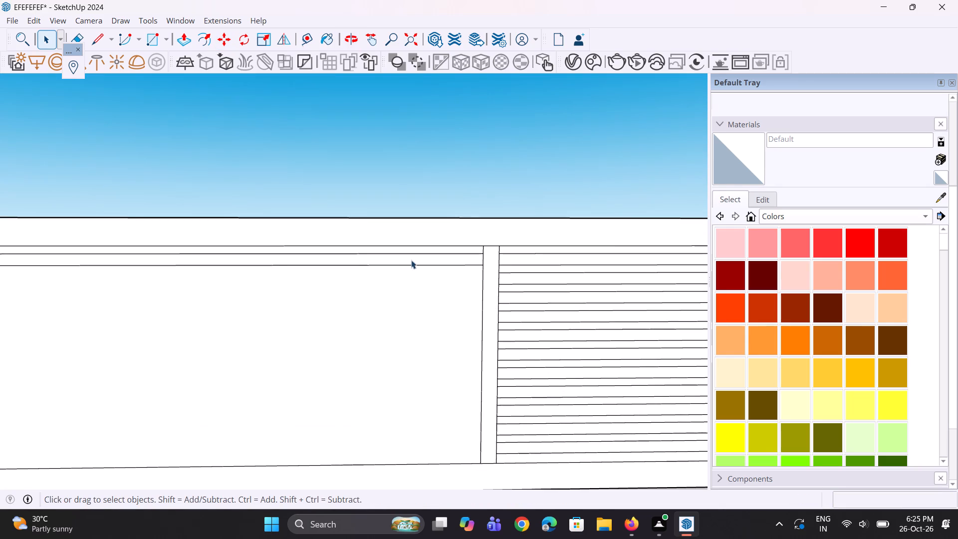
{"action": "left_click", "coordinate": [411, 260]}
{"action": "scroll", "coordinate": [452, 257], "scroll_direction": "up", "scroll_amount": 5}
{"action": "key", "text": "m"}
{"action": "scroll", "coordinate": [487, 252], "scroll_direction": "up", "scroll_amount": 2}
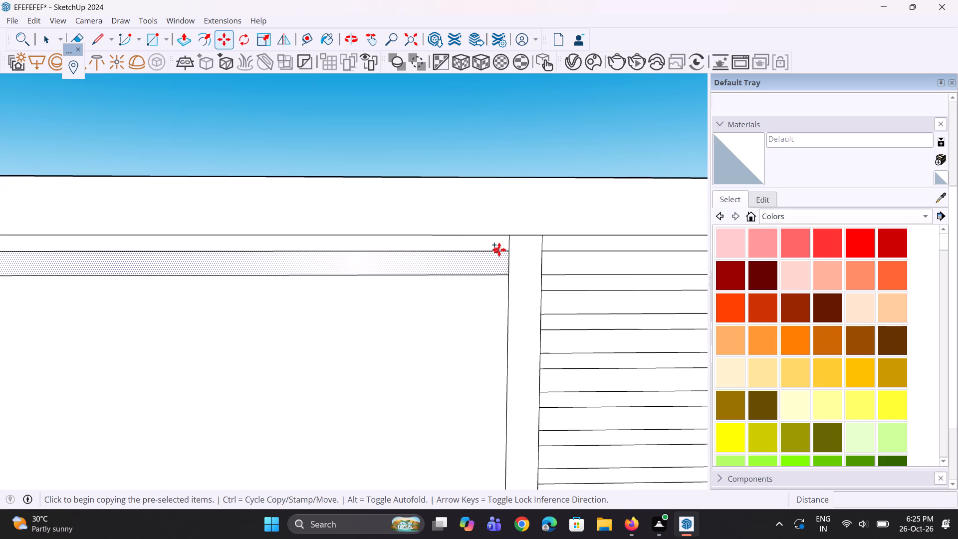
{"action": "left_click", "coordinate": [509, 252]}
{"action": "type", "text": "5\""}
{"action": "key", "text": "Return"}
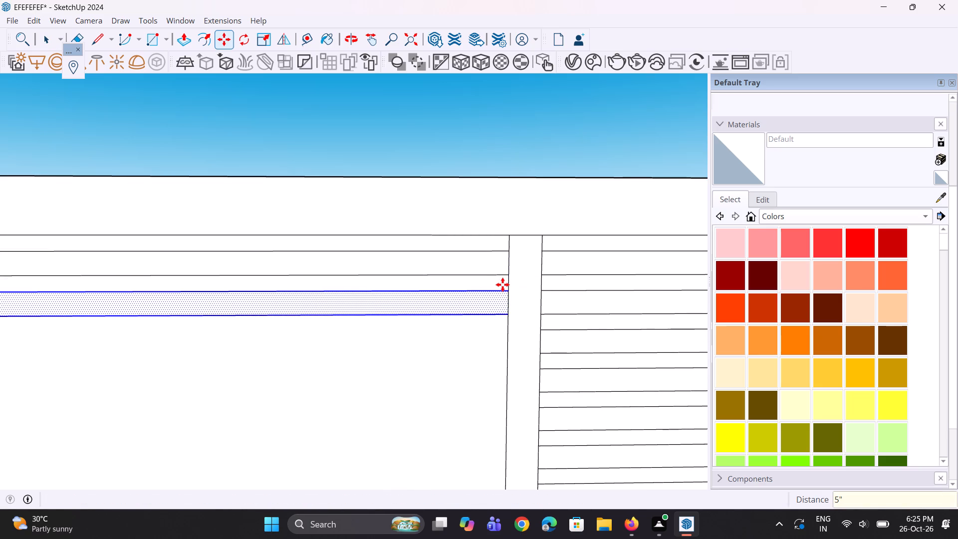
{"action": "type", "text": "*10"}
{"action": "key", "text": "Return"}
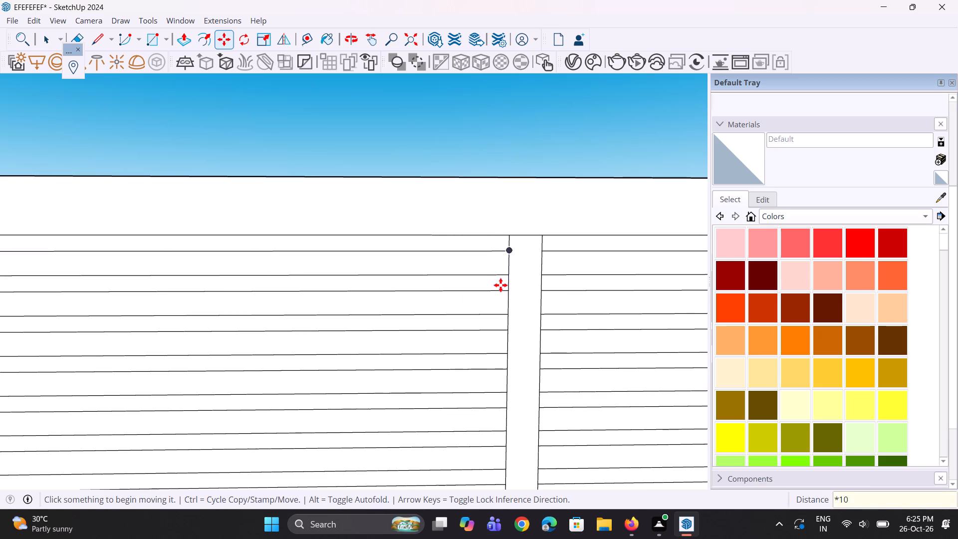
Push the top gap strip of the narrow bay back 3" to cut an opening through the gate panel.
{"action": "scroll", "coordinate": [457, 332], "scroll_direction": "down", "scroll_amount": 5}
{"action": "scroll", "coordinate": [469, 348], "scroll_direction": "up", "scroll_amount": 5}
{"action": "scroll", "coordinate": [447, 285], "scroll_direction": "down", "scroll_amount": 7}
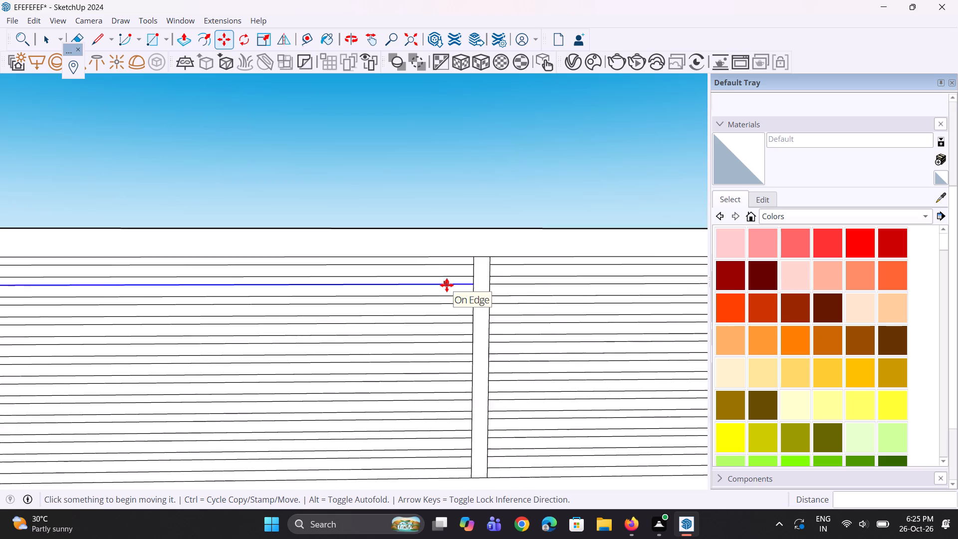
{"action": "scroll", "coordinate": [447, 285], "scroll_direction": "down", "scroll_amount": 5}
{"action": "scroll", "coordinate": [456, 308], "scroll_direction": "up", "scroll_amount": 2}
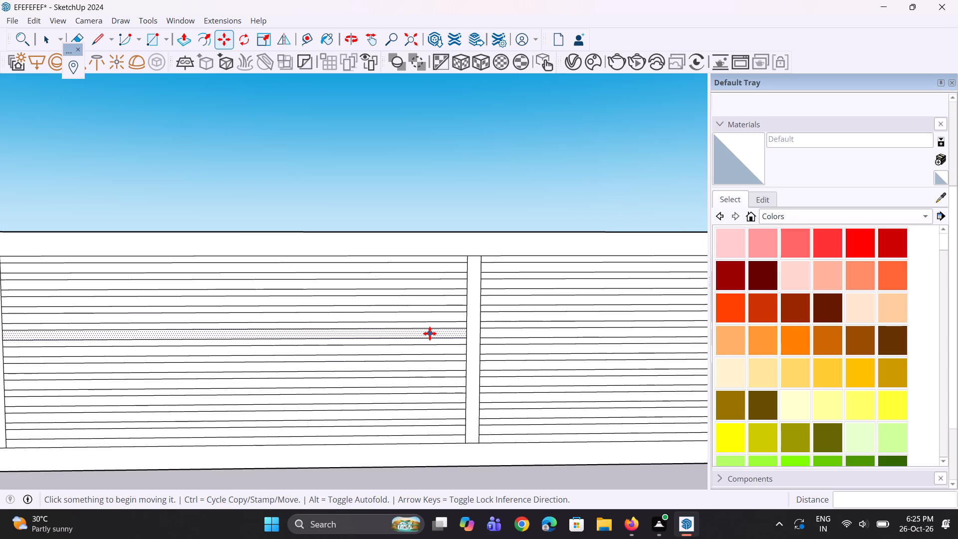
{"action": "scroll", "coordinate": [358, 363], "scroll_direction": "down", "scroll_amount": 5}
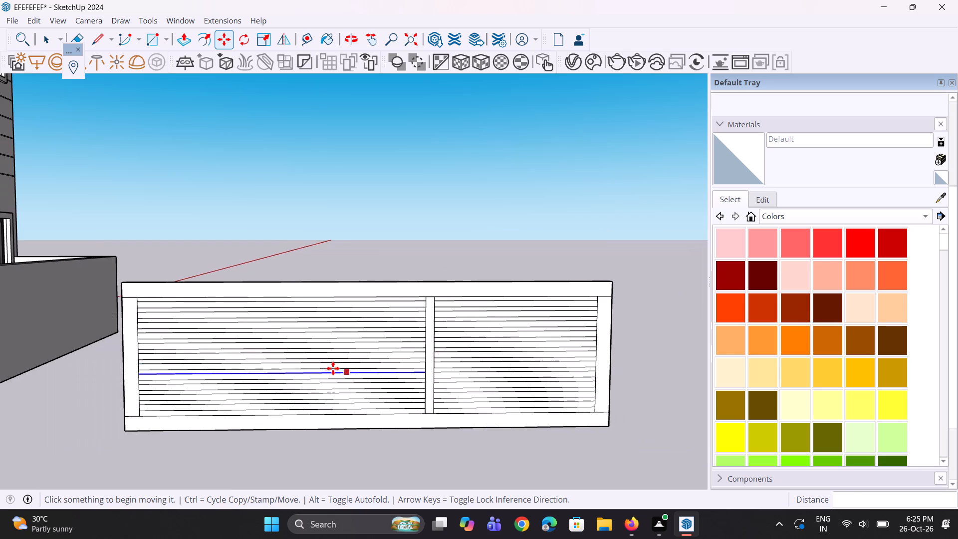
{"action": "middle_click", "coordinate": [333, 368]}
{"action": "key", "text": "space"}
{"action": "key", "text": "space"}
{"action": "scroll", "coordinate": [407, 317], "scroll_direction": "up", "scroll_amount": 5}
{"action": "key", "text": "space"}
{"action": "middle_click_drag", "start_coordinate": [529, 315], "coordinate": [476, 337]}
{"action": "key", "text": "p"}
{"action": "scroll", "coordinate": [492, 325], "scroll_direction": "up", "scroll_amount": 1}
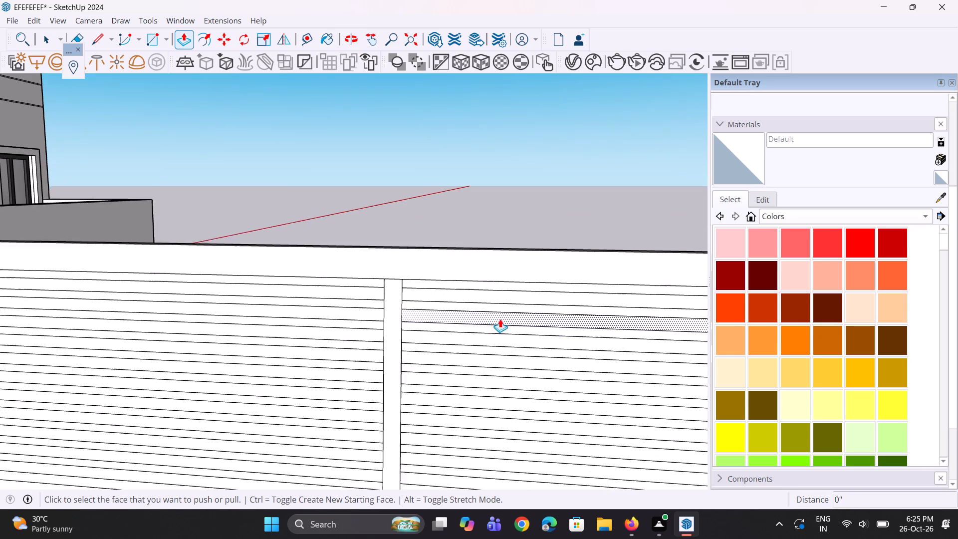
{"action": "scroll", "coordinate": [500, 319], "scroll_direction": "up", "scroll_amount": 4}
{"action": "left_click", "coordinate": [502, 281]}
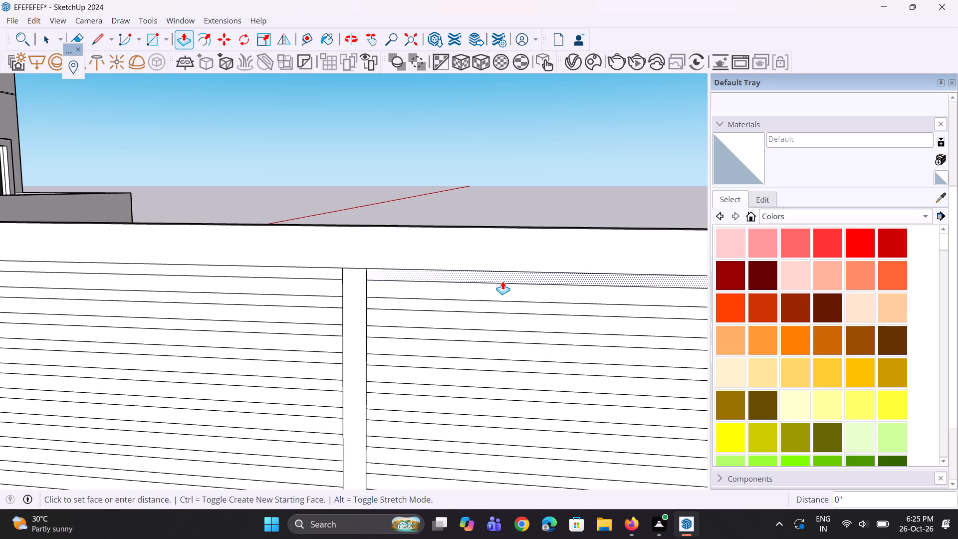
{"action": "middle_click_drag", "start_coordinate": [518, 208], "coordinate": [504, 341]}
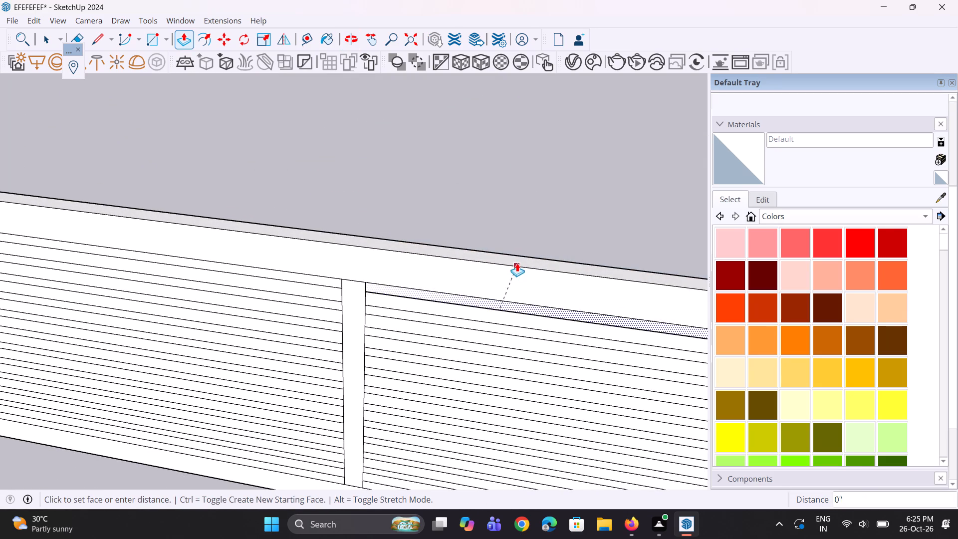
{"action": "left_click", "coordinate": [520, 255]}
Push the successive gap strips below it in the narrow bay back by the same 3" to open the spaces between slats.
{"action": "middle_click_drag", "start_coordinate": [464, 321], "coordinate": [470, 237]}
{"action": "scroll", "coordinate": [459, 294], "scroll_direction": "up", "scroll_amount": 3}
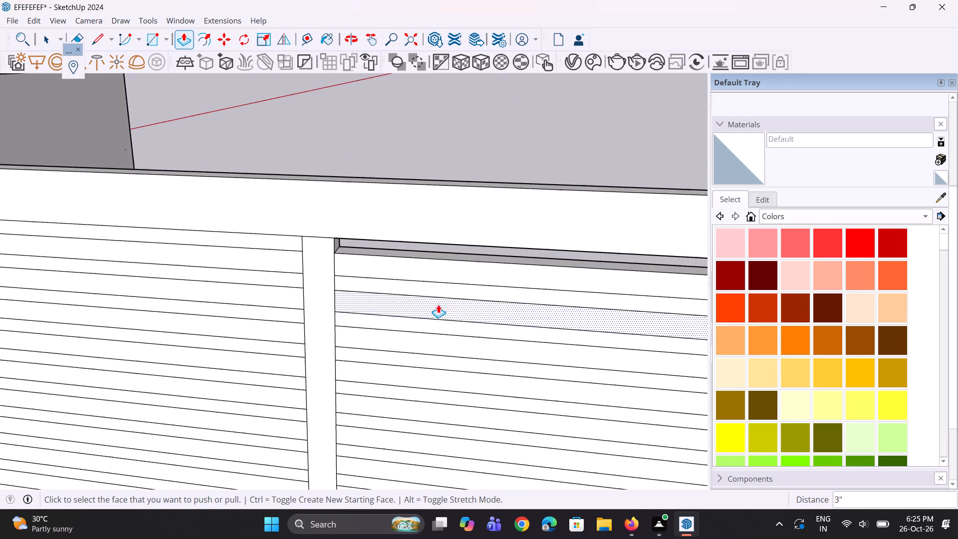
{"action": "middle_click_drag", "start_coordinate": [441, 294], "coordinate": [476, 215]}
{"action": "double_click", "coordinate": [441, 268]}
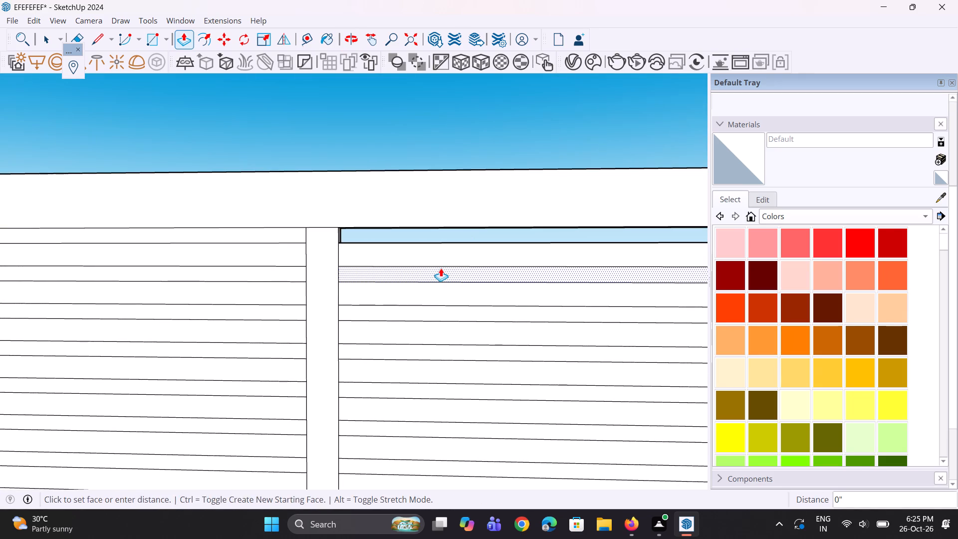
{"action": "double_click", "coordinate": [429, 318]}
{"action": "double_click", "coordinate": [417, 350]}
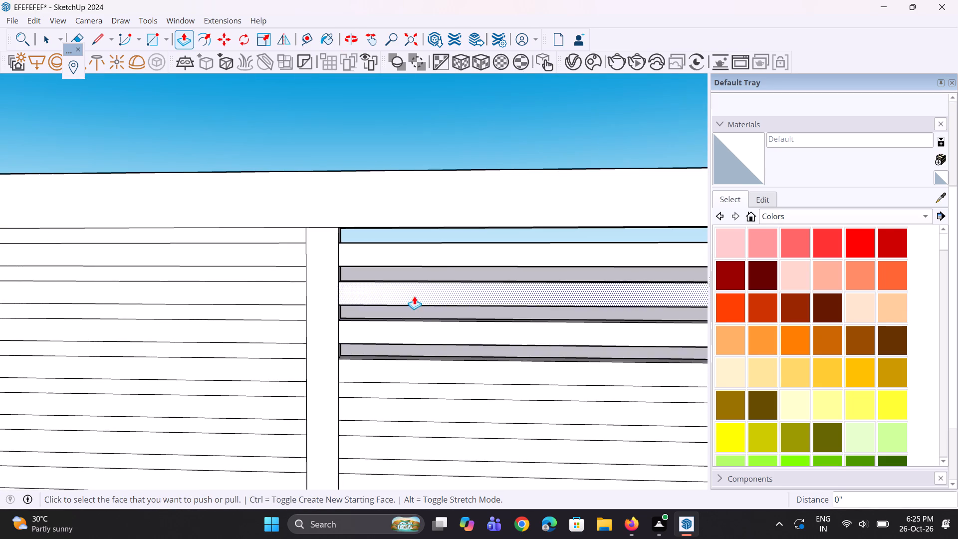
{"action": "scroll", "coordinate": [414, 296], "scroll_direction": "down", "scroll_amount": 4}
{"action": "scroll", "coordinate": [418, 350], "scroll_direction": "up", "scroll_amount": 3}
{"action": "double_click", "coordinate": [416, 365]}
{"action": "scroll", "coordinate": [397, 273], "scroll_direction": "down", "scroll_amount": 4}
{"action": "scroll", "coordinate": [404, 350], "scroll_direction": "up", "scroll_amount": 4}
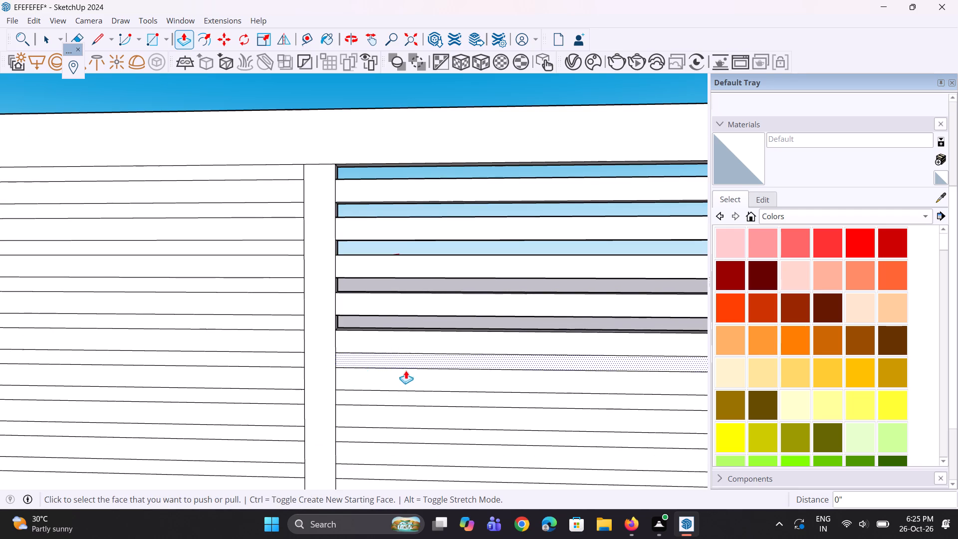
{"action": "double_click", "coordinate": [408, 362]}
{"action": "double_click", "coordinate": [405, 398]}
{"action": "scroll", "coordinate": [393, 263], "scroll_direction": "down", "scroll_amount": 5}
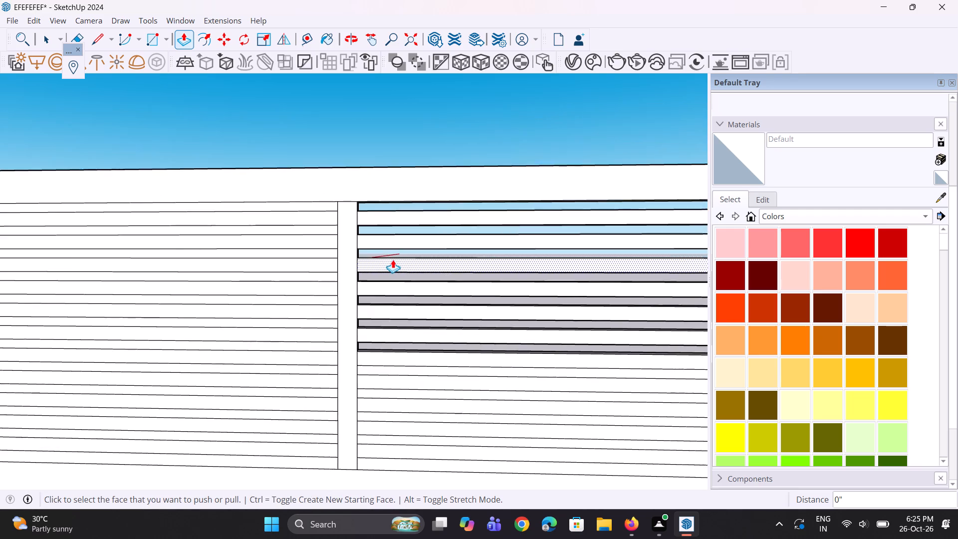
{"action": "scroll", "coordinate": [393, 260], "scroll_direction": "down", "scroll_amount": 3}
{"action": "scroll", "coordinate": [413, 368], "scroll_direction": "up", "scroll_amount": 7}
{"action": "double_click", "coordinate": [418, 329]}
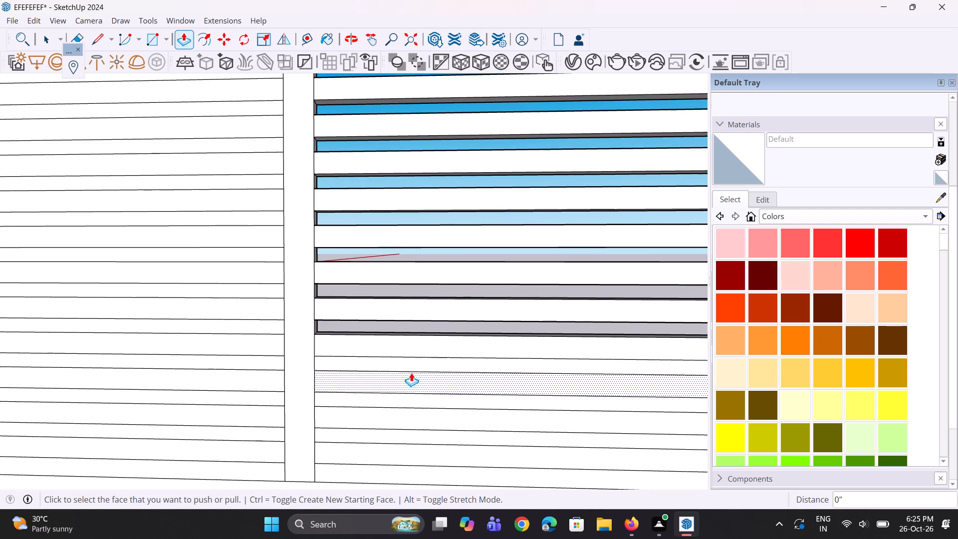
{"action": "double_click", "coordinate": [411, 370]}
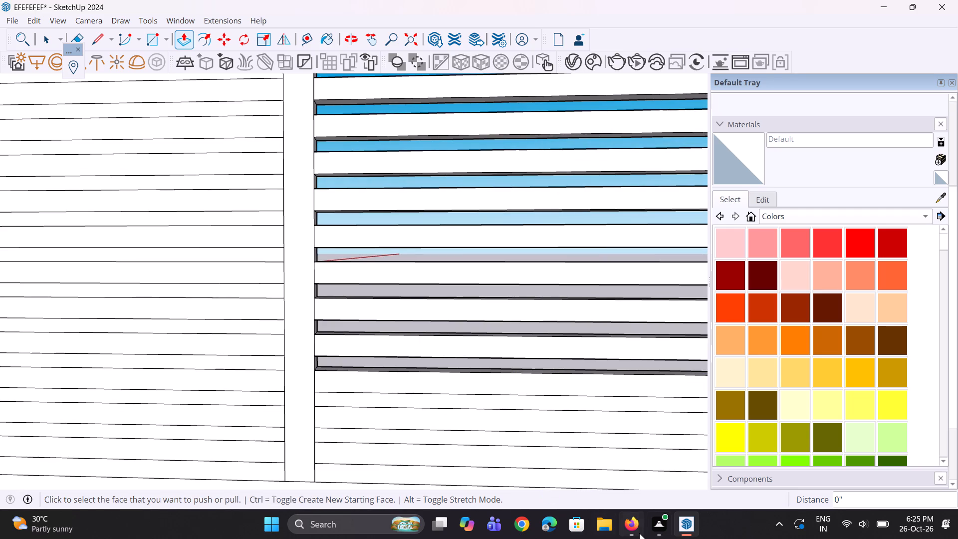
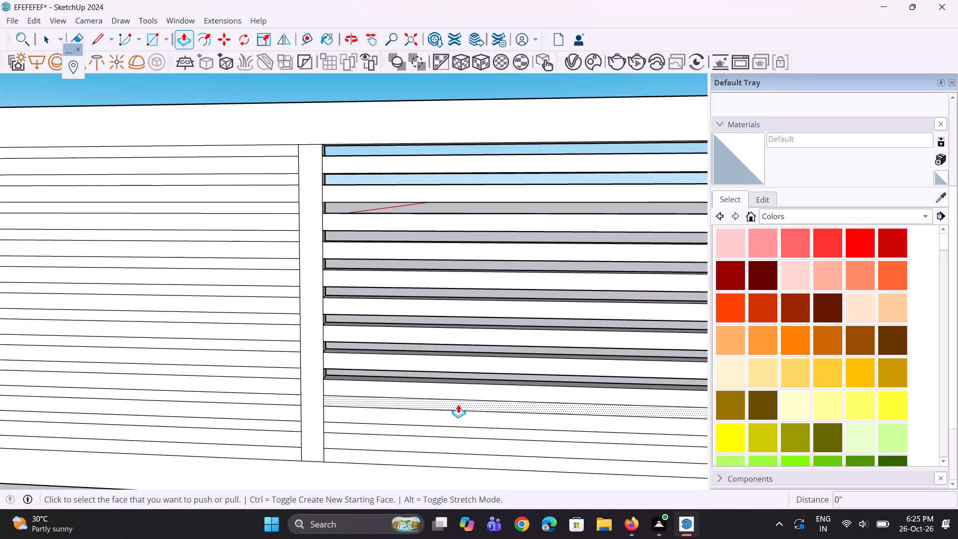
Push the remaining lower gap strips of the narrow bay back by the same 3" to open them.
{"action": "double_click", "coordinate": [458, 404]}
{"action": "double_click", "coordinate": [438, 437]}
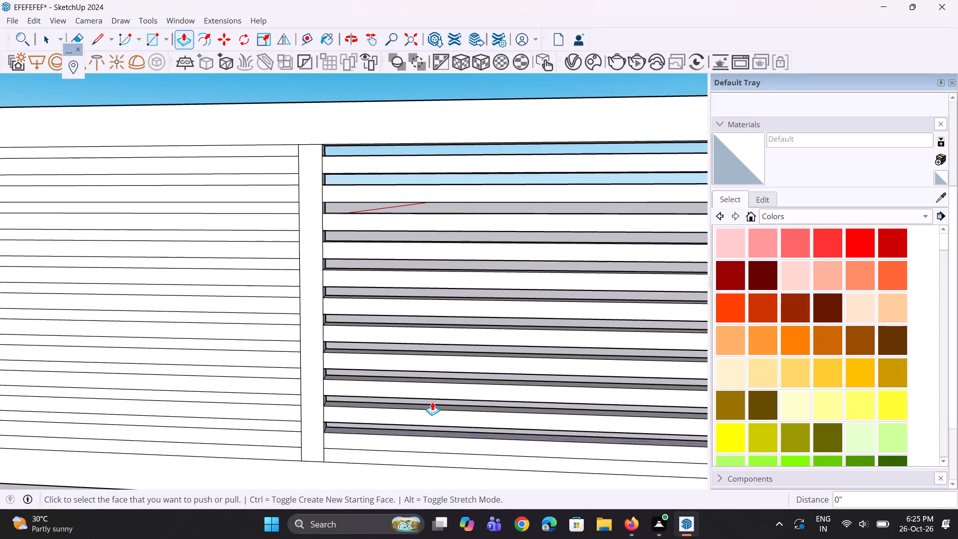
{"action": "scroll", "coordinate": [382, 279], "scroll_direction": "down", "scroll_amount": 5}
{"action": "scroll", "coordinate": [425, 451], "scroll_direction": "up", "scroll_amount": 7}
{"action": "double_click", "coordinate": [425, 368]}
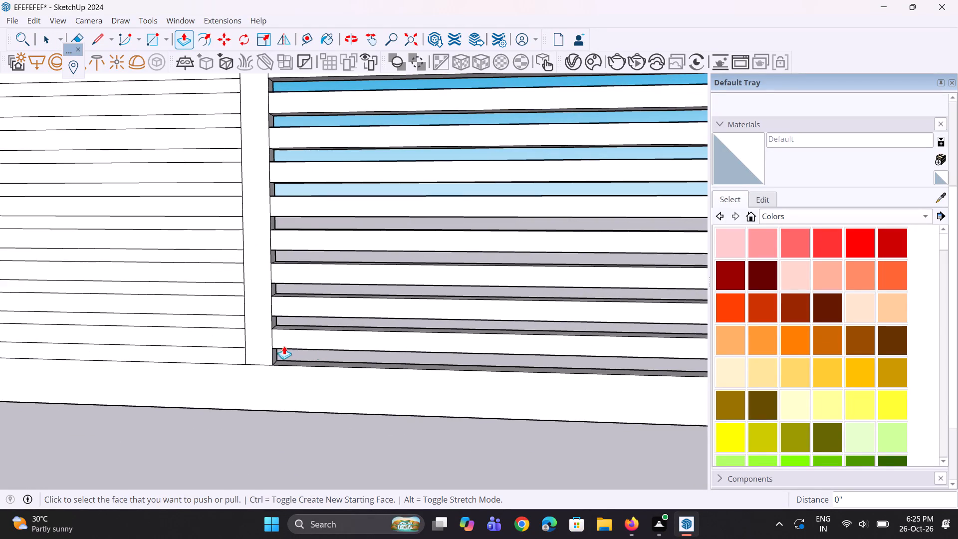
Push the wide bay's lower six gap strips back by the same 3", working upward from the bottom strip.
{"action": "double_click", "coordinate": [217, 355]}
{"action": "double_click", "coordinate": [227, 320]}
{"action": "scroll", "coordinate": [327, 383], "scroll_direction": "down", "scroll_amount": 5}
{"action": "scroll", "coordinate": [256, 326], "scroll_direction": "up", "scroll_amount": 8}
{"action": "double_click", "coordinate": [251, 326]}
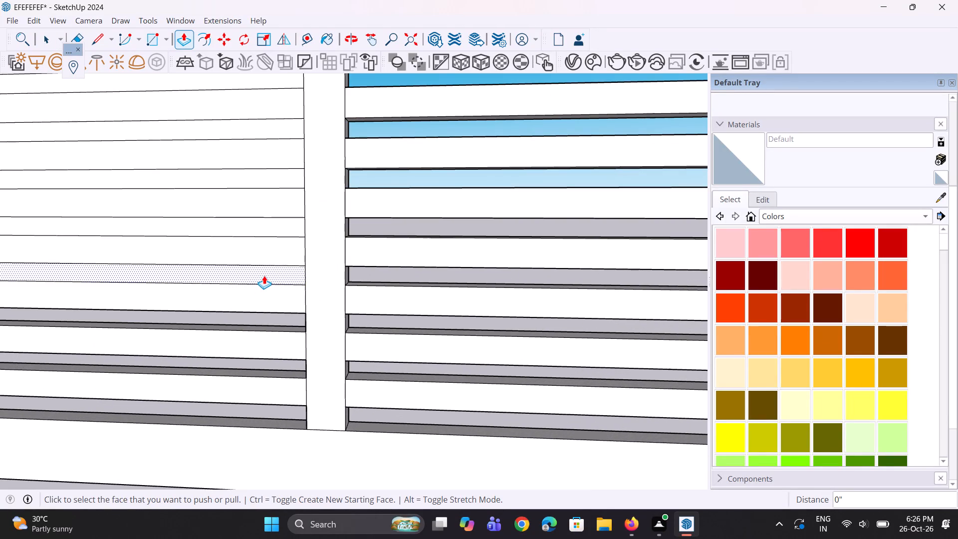
{"action": "double_click", "coordinate": [264, 275]}
{"action": "scroll", "coordinate": [283, 376], "scroll_direction": "down", "scroll_amount": 4}
{"action": "scroll", "coordinate": [274, 286], "scroll_direction": "up", "scroll_amount": 3}
{"action": "double_click", "coordinate": [281, 270]}
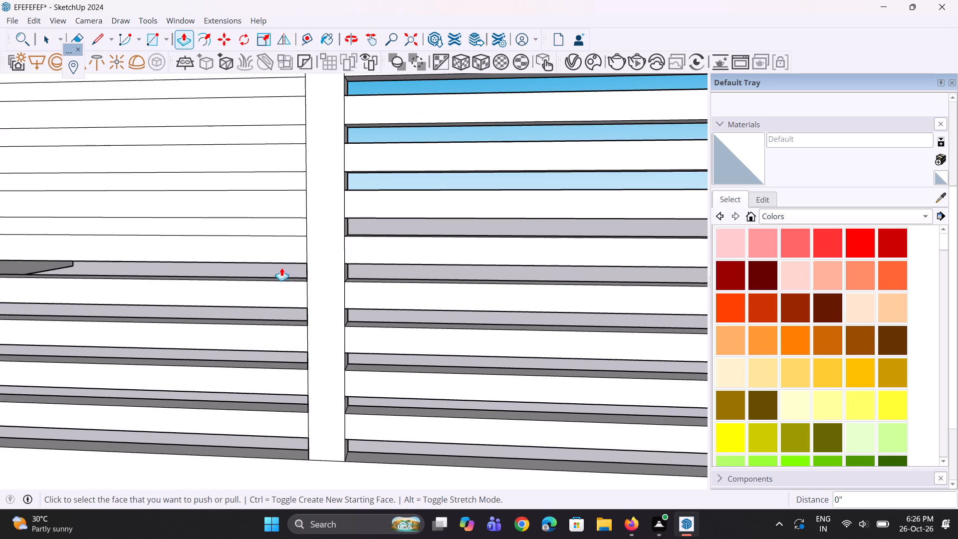
{"action": "double_click", "coordinate": [290, 231]}
Push the wide bay's remaining upper gap strips back by the same 3", up to the strip below the top rail.
{"action": "scroll", "coordinate": [295, 426], "scroll_direction": "down", "scroll_amount": 9}
{"action": "scroll", "coordinate": [271, 332], "scroll_direction": "up", "scroll_amount": 7}
{"action": "double_click", "coordinate": [281, 319]}
{"action": "double_click", "coordinate": [285, 275]}
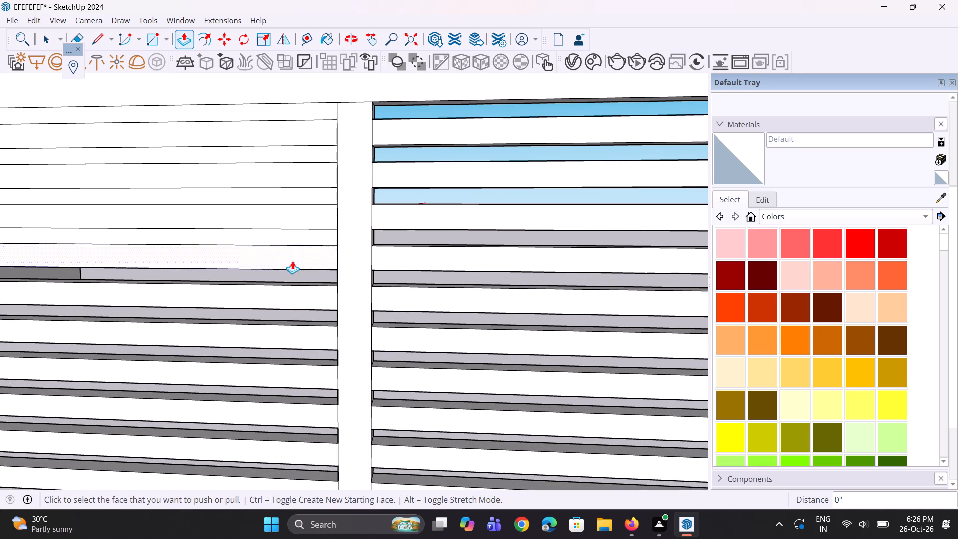
{"action": "double_click", "coordinate": [304, 232]}
{"action": "scroll", "coordinate": [309, 332], "scroll_direction": "down", "scroll_amount": 4}
{"action": "scroll", "coordinate": [317, 251], "scroll_direction": "up", "scroll_amount": 2}
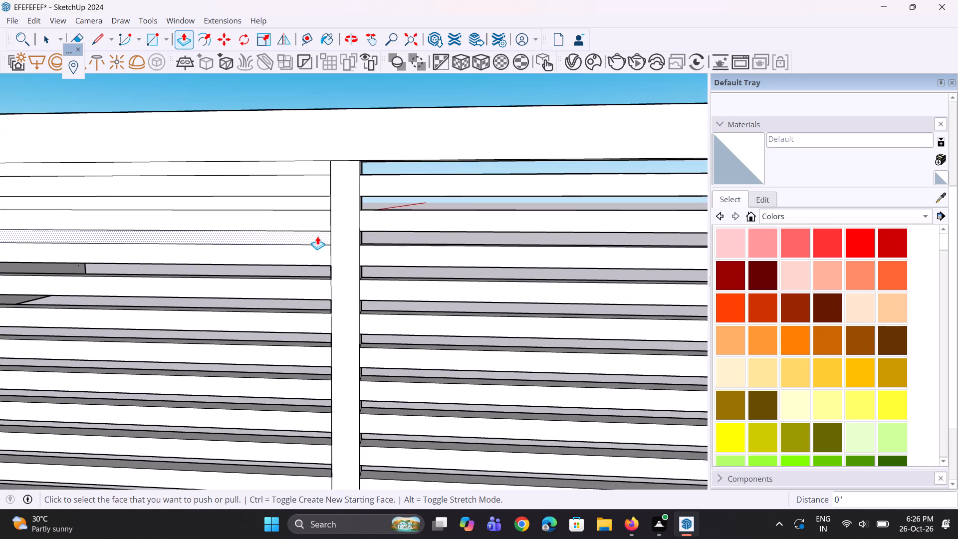
{"action": "double_click", "coordinate": [317, 235]}
{"action": "double_click", "coordinate": [311, 201]}
{"action": "double_click", "coordinate": [309, 172]}
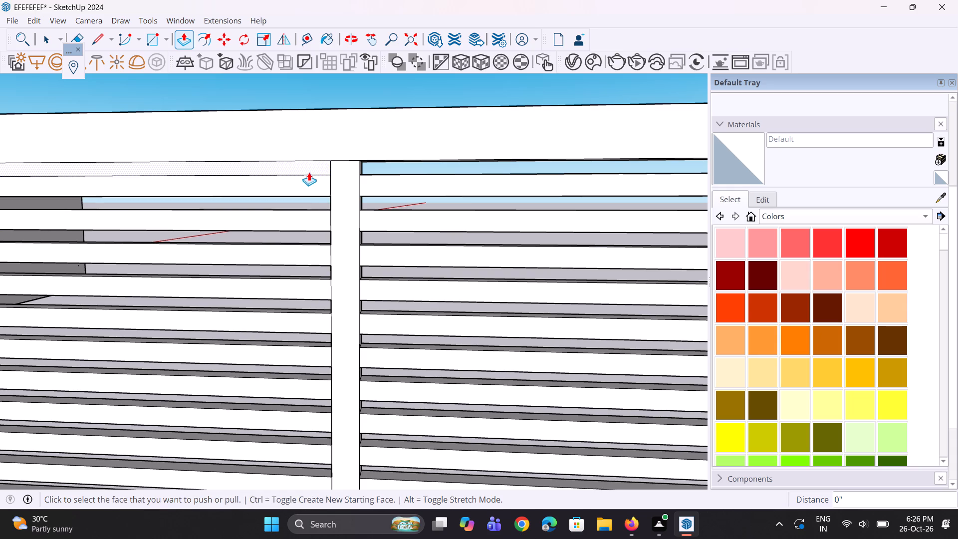
Examine the whole slatted gate panel from several angles to check the openings in both bays.
{"action": "scroll", "coordinate": [366, 308], "scroll_direction": "down", "scroll_amount": 11}
{"action": "scroll", "coordinate": [390, 324], "scroll_direction": "up", "scroll_amount": 1}
{"action": "middle_click_drag", "start_coordinate": [390, 324], "coordinate": [302, 356]}
{"action": "scroll", "coordinate": [306, 349], "scroll_direction": "down", "scroll_amount": 1}
{"action": "scroll", "coordinate": [399, 303], "scroll_direction": "up", "scroll_amount": 2}
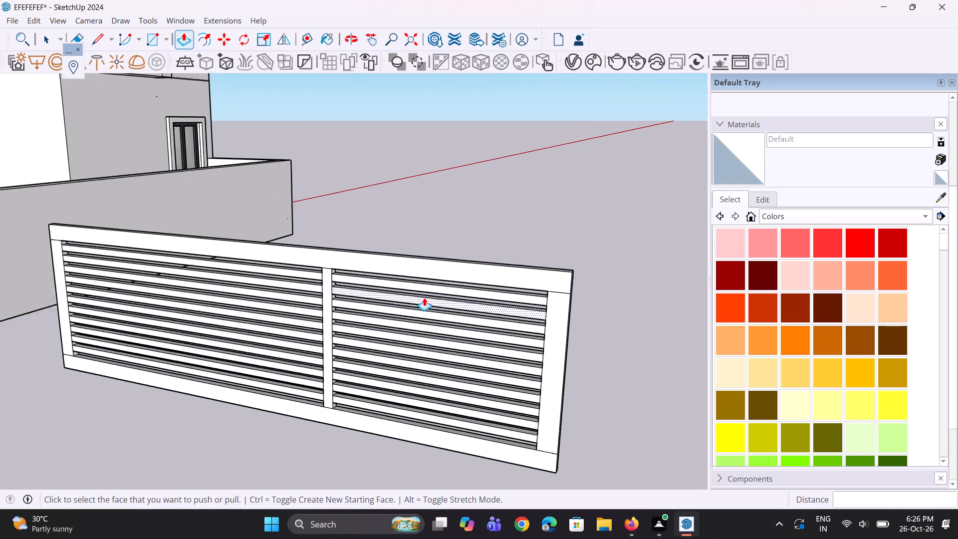
{"action": "scroll", "coordinate": [424, 297], "scroll_direction": "up", "scroll_amount": 7}
{"action": "middle_click_drag", "start_coordinate": [428, 293], "coordinate": [423, 296]}
{"action": "scroll", "coordinate": [425, 297], "scroll_direction": "down", "scroll_amount": 6}
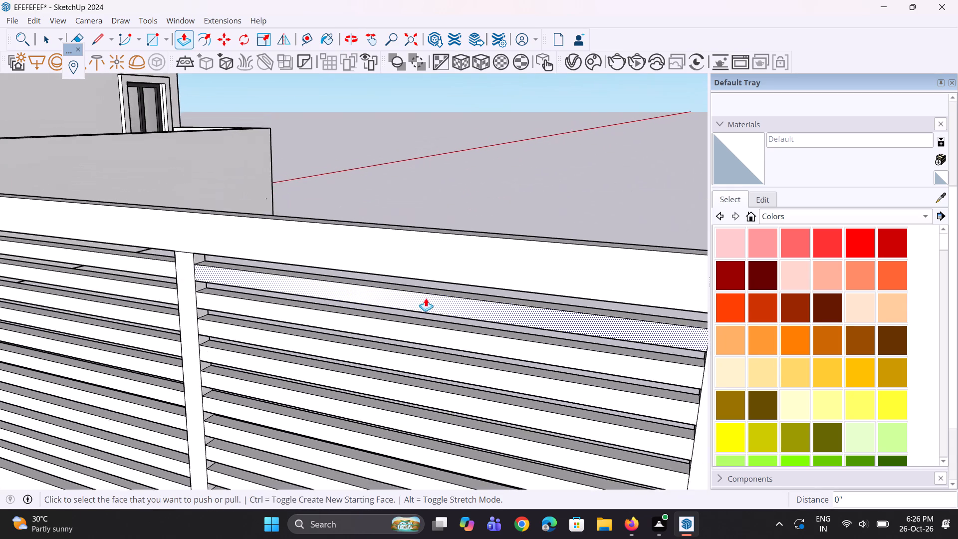
{"action": "middle_click_drag", "start_coordinate": [389, 313], "coordinate": [421, 285]}
{"action": "scroll", "coordinate": [403, 305], "scroll_direction": "down", "scroll_amount": 11}
{"action": "middle_click_drag", "start_coordinate": [337, 337], "coordinate": [416, 300]}
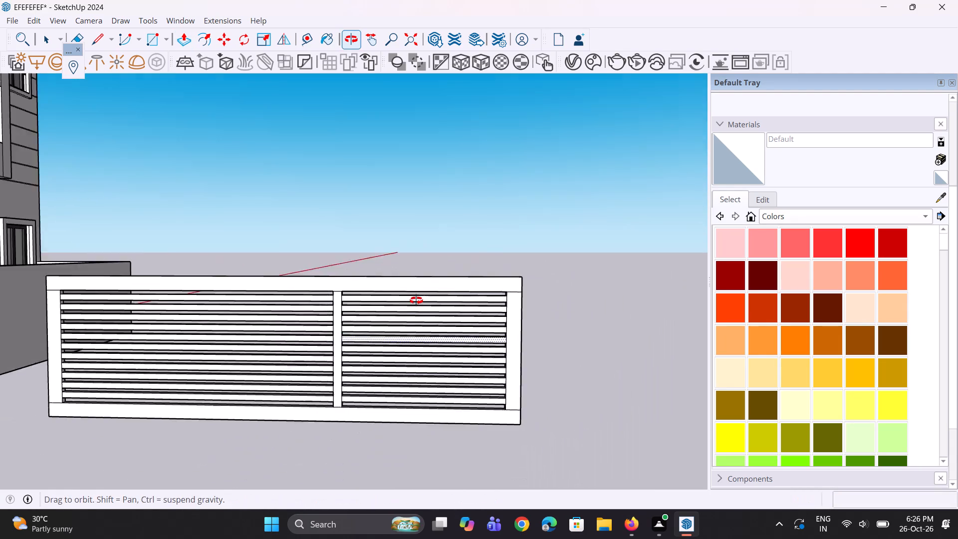
{"action": "middle_click_drag", "start_coordinate": [416, 300], "coordinate": [419, 289]}
{"action": "scroll", "coordinate": [363, 371], "scroll_direction": "up", "scroll_amount": 9}
{"action": "middle_click_drag", "start_coordinate": [316, 370], "coordinate": [511, 399]}
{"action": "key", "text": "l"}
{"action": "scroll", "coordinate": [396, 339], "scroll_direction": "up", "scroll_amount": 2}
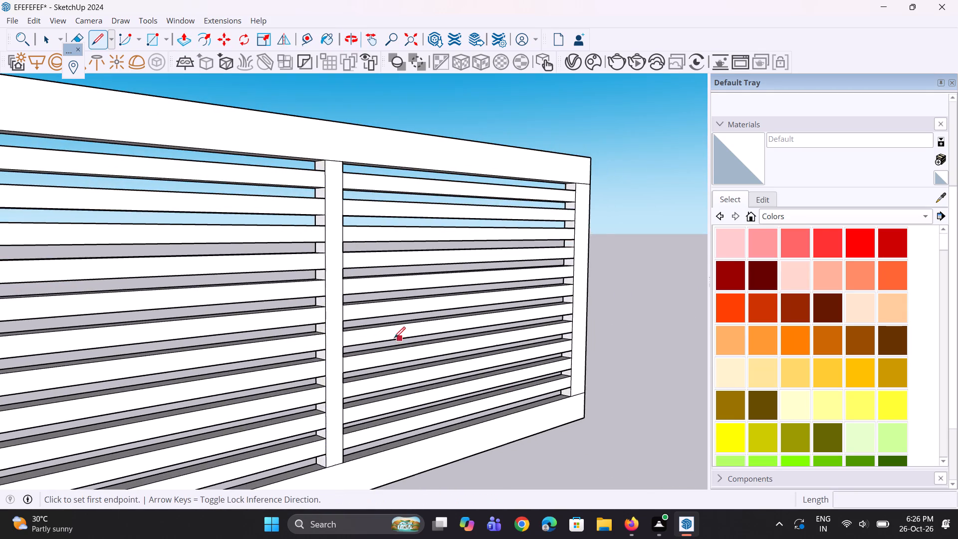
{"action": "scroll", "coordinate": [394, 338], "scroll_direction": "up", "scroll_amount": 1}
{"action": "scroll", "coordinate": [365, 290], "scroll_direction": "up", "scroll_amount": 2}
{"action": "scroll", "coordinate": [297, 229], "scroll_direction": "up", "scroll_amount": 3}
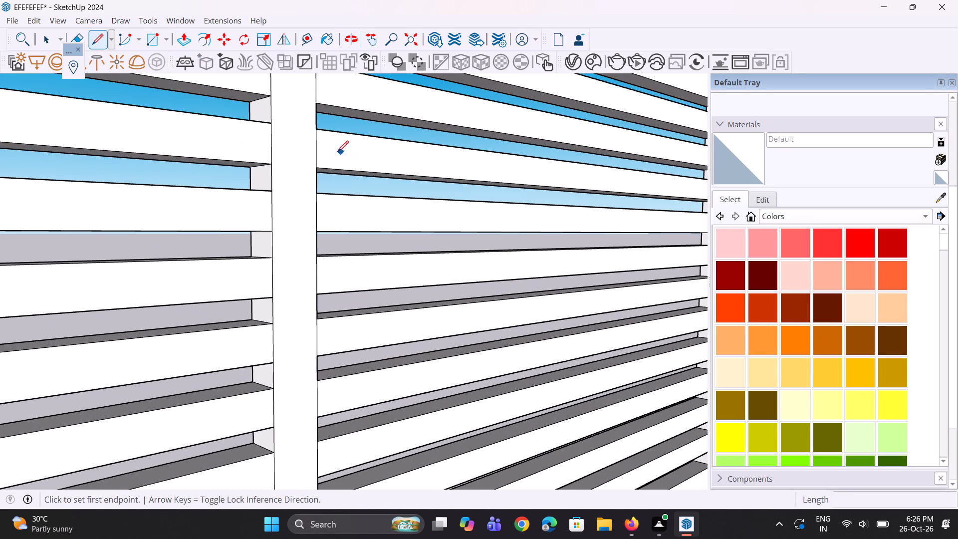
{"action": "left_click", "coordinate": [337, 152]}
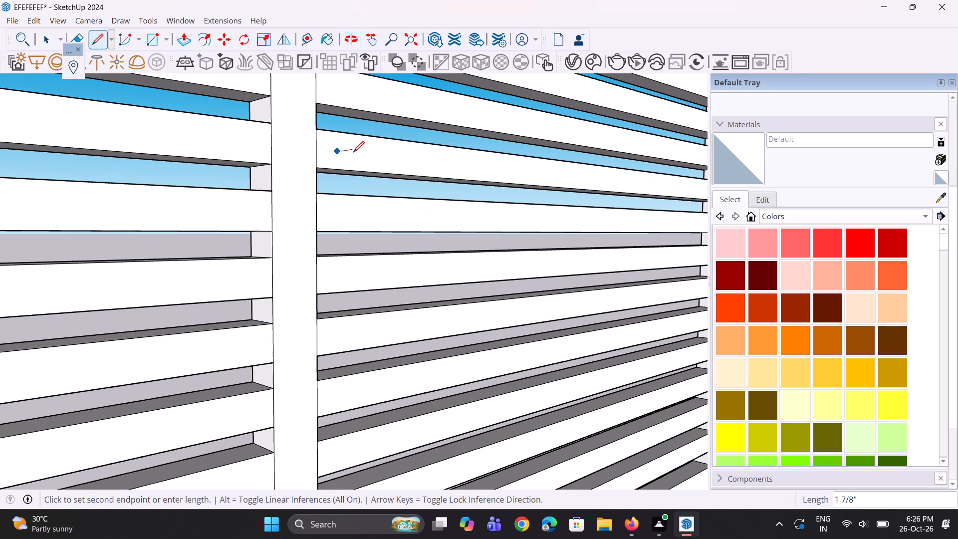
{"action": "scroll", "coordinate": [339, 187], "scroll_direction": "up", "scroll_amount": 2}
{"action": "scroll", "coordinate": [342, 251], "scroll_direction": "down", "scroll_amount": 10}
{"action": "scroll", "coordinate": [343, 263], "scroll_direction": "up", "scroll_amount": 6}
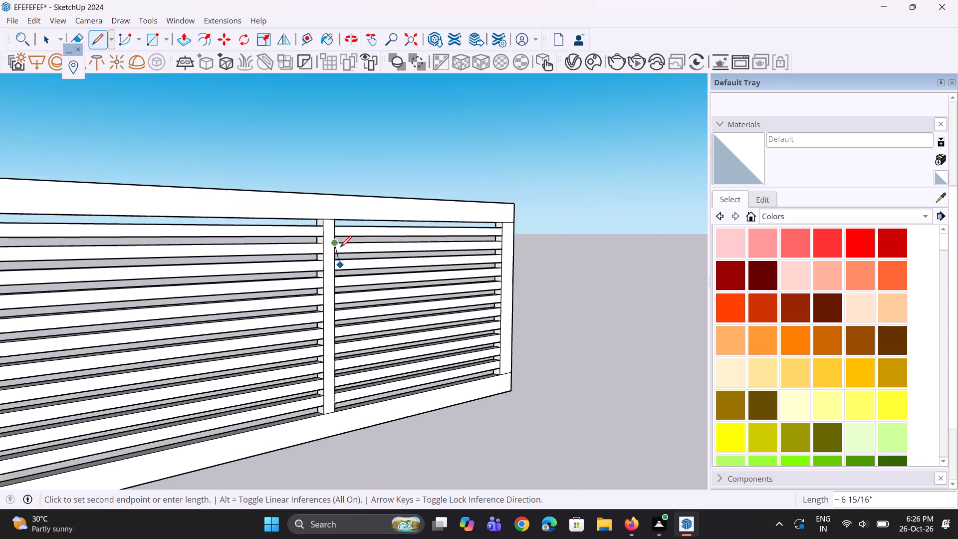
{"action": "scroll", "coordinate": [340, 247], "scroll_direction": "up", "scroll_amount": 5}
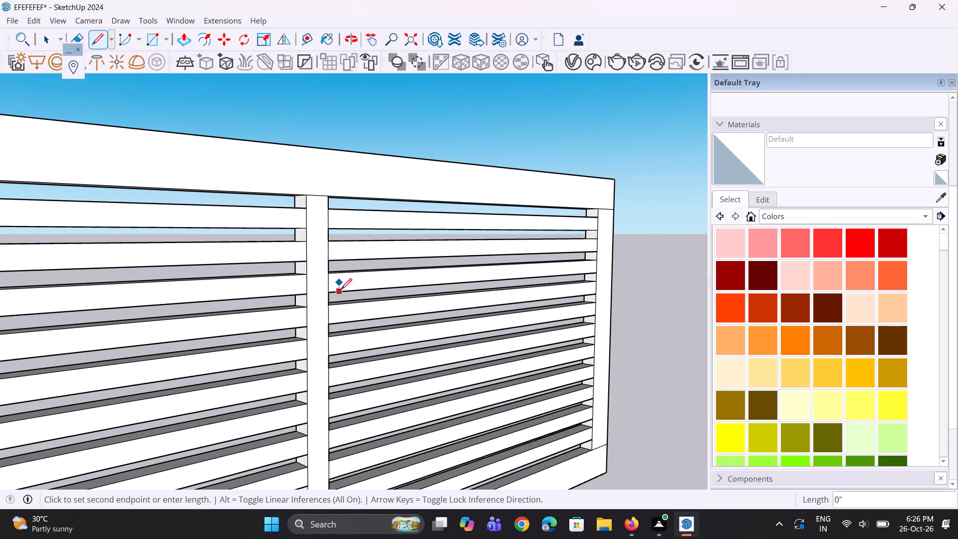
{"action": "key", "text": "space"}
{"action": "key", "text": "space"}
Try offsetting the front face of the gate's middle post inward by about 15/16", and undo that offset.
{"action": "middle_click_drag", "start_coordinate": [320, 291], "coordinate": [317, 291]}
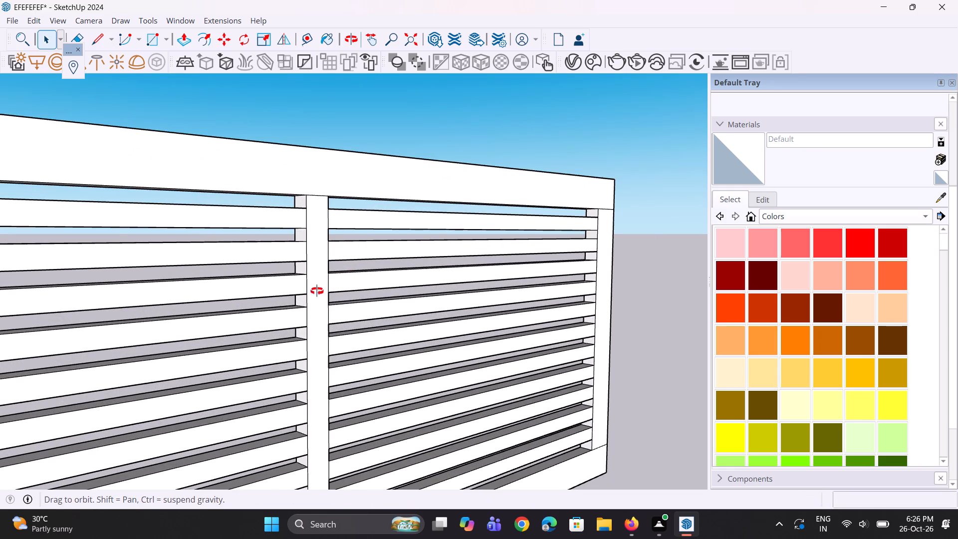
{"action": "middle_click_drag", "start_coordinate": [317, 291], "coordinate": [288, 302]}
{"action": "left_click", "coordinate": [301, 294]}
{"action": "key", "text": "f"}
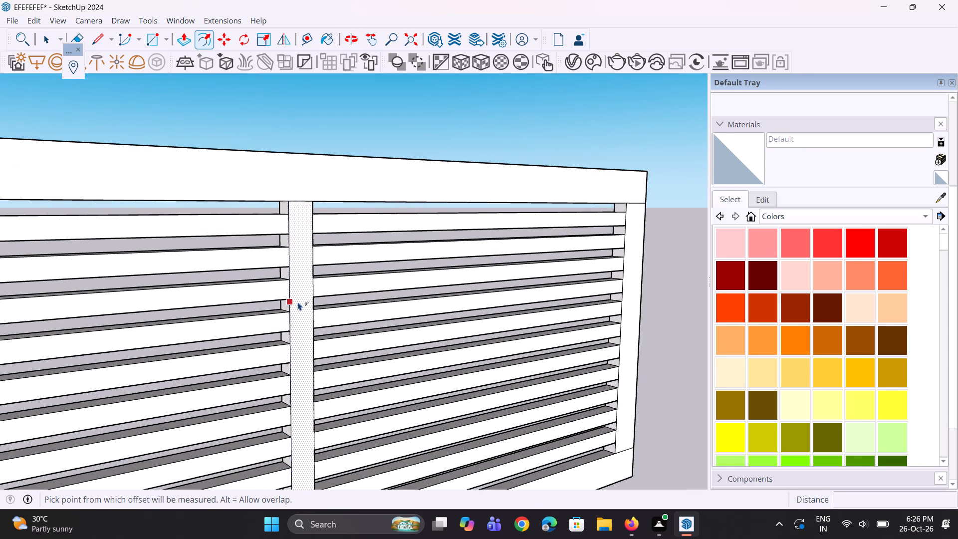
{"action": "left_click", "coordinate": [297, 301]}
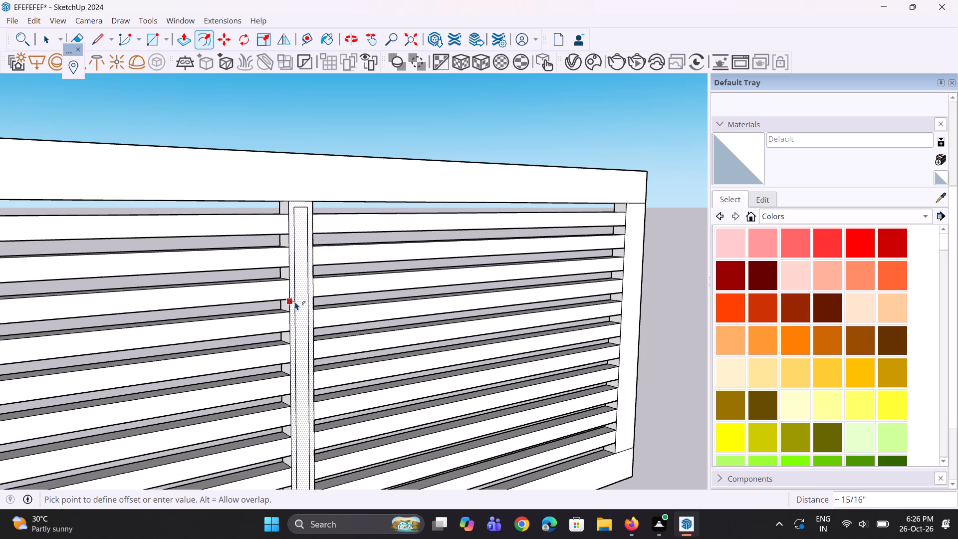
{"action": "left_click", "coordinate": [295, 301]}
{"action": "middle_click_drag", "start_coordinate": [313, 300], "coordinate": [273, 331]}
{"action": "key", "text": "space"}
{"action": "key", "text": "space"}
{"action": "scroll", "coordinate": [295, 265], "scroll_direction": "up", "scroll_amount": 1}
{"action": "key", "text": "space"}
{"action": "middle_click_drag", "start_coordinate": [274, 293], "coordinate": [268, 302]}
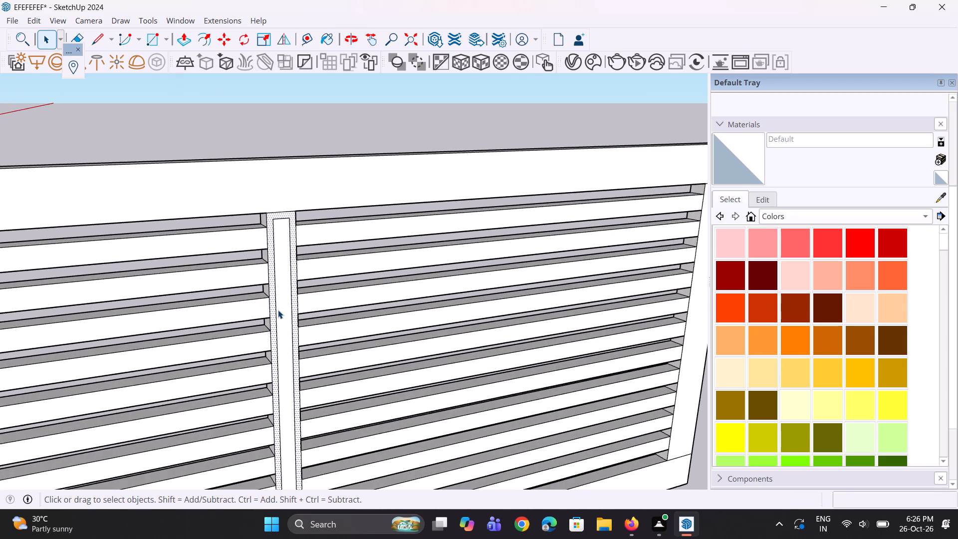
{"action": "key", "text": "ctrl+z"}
Offset the middle post's front face inward by about 1 9/16" to outline a narrow central strip.
{"action": "scroll", "coordinate": [283, 319], "scroll_direction": "up", "scroll_amount": 3, "text": "ctrl"}
{"action": "key", "text": "space"}
{"action": "key", "text": "f"}
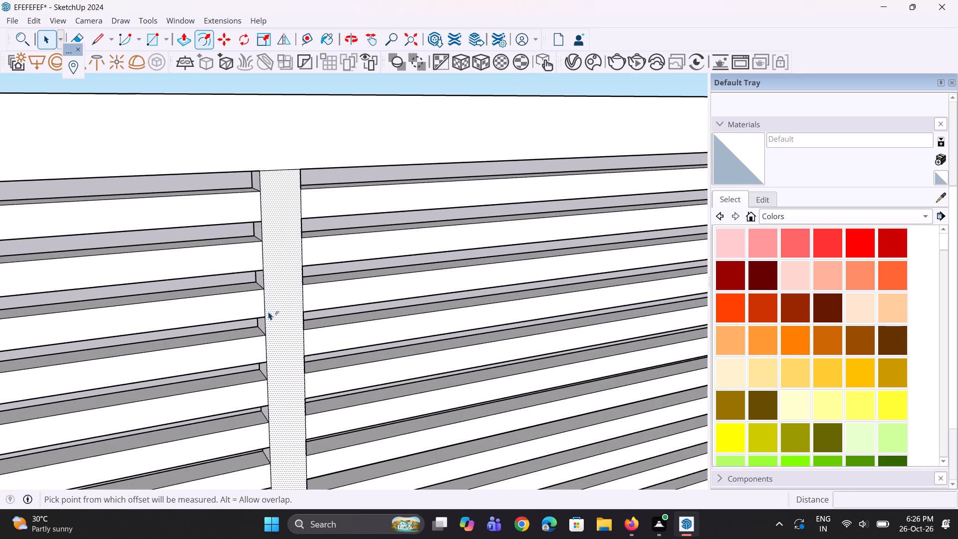
{"action": "left_click", "coordinate": [271, 310]}
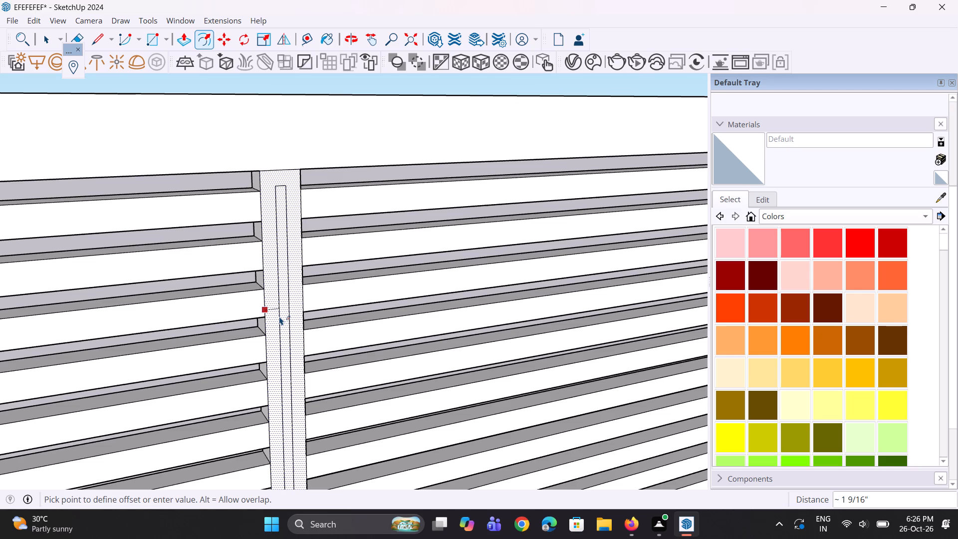
{"action": "left_click", "coordinate": [279, 316]}
{"action": "middle_click_drag", "start_coordinate": [272, 326], "coordinate": [251, 352]}
{"action": "key", "text": "space"}
{"action": "key", "text": "space"}
Move the strip's top edge up about 1 9/16" to meet the gate's top rail.
{"action": "left_click", "coordinate": [255, 86]}
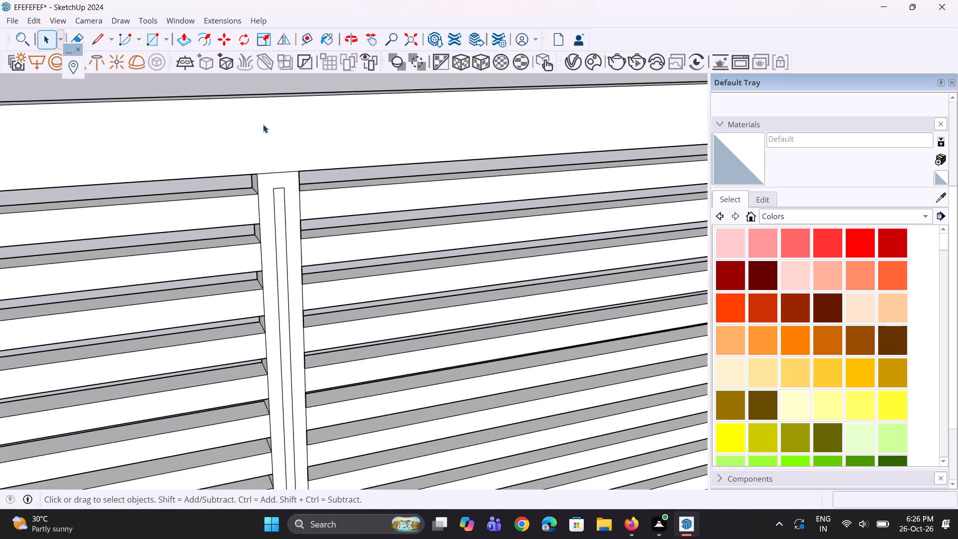
{"action": "scroll", "coordinate": [280, 168], "scroll_direction": "up", "scroll_amount": 2}
{"action": "left_click", "coordinate": [273, 193]}
{"action": "scroll", "coordinate": [280, 193], "scroll_direction": "up", "scroll_amount": 2}
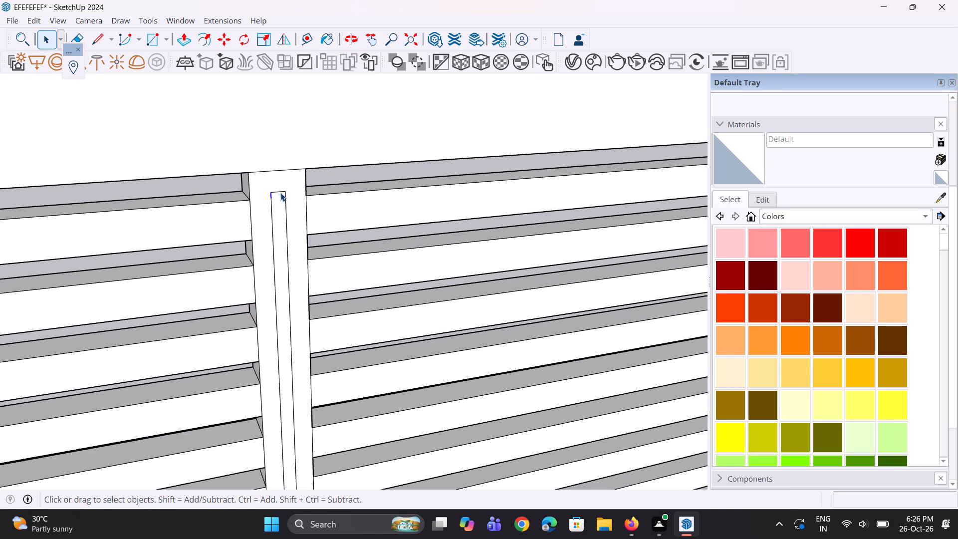
{"action": "scroll", "coordinate": [280, 193], "scroll_direction": "up", "scroll_amount": 1}
{"action": "left_click", "coordinate": [280, 193]}
{"action": "key", "text": "m"}
{"action": "scroll", "coordinate": [284, 194], "scroll_direction": "up", "scroll_amount": 1}
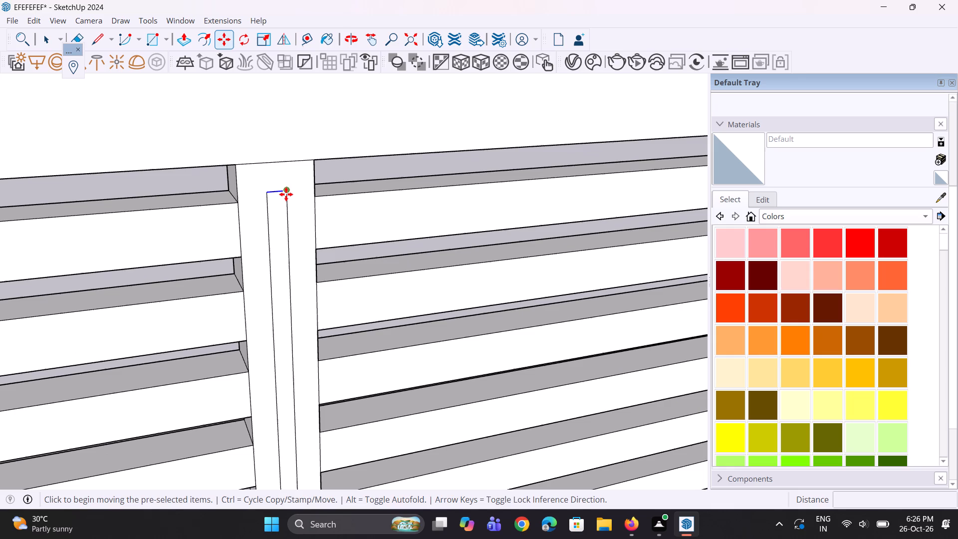
{"action": "left_click", "coordinate": [286, 194]}
{"action": "left_click", "coordinate": [284, 164]}
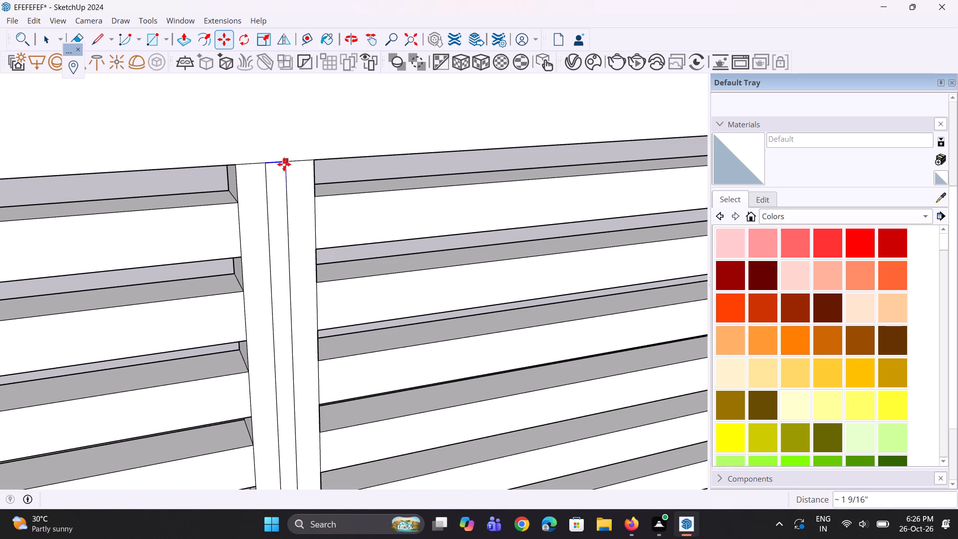
Move the strip's bottom edge down to meet the gate's bottom rail.
{"action": "scroll", "coordinate": [256, 179], "scroll_direction": "down", "scroll_amount": 20}
{"action": "scroll", "coordinate": [256, 179], "scroll_direction": "down", "scroll_amount": 4}
{"action": "key", "text": "space"}
{"action": "scroll", "coordinate": [264, 310], "scroll_direction": "up", "scroll_amount": 3}
{"action": "key", "text": "space"}
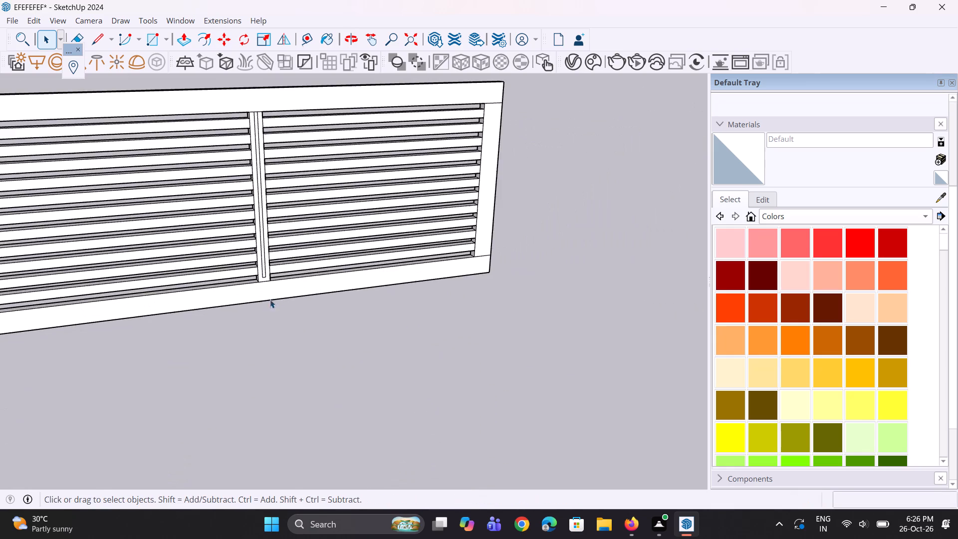
{"action": "scroll", "coordinate": [270, 299], "scroll_direction": "up", "scroll_amount": 14}
{"action": "key", "text": "space"}
{"action": "key", "text": "space"}
{"action": "key", "text": "space"}
{"action": "key", "text": "space"}
{"action": "key", "text": "space"}
{"action": "left_click", "coordinate": [264, 287]}
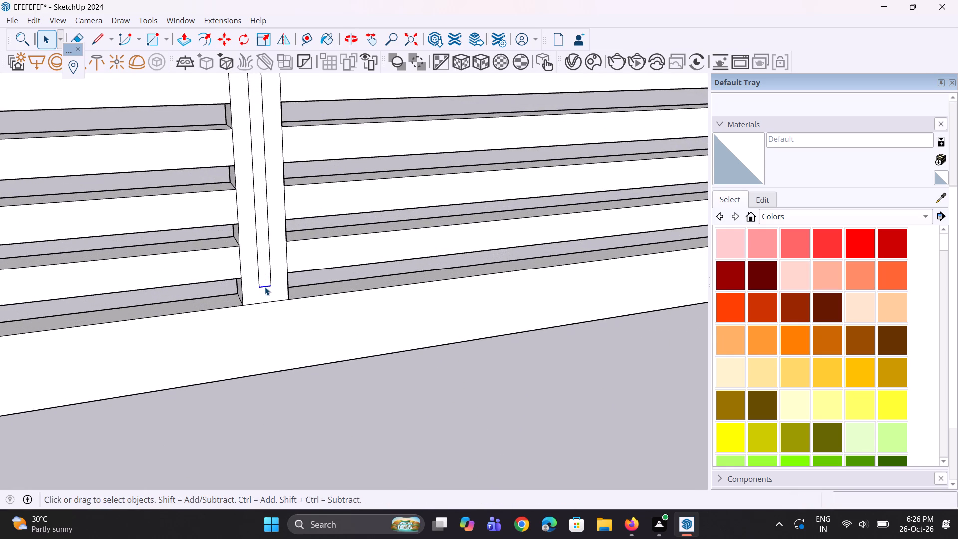
{"action": "scroll", "coordinate": [265, 287], "scroll_direction": "up", "scroll_amount": 11}
{"action": "key", "text": "m"}
{"action": "left_click", "coordinate": [279, 283]}
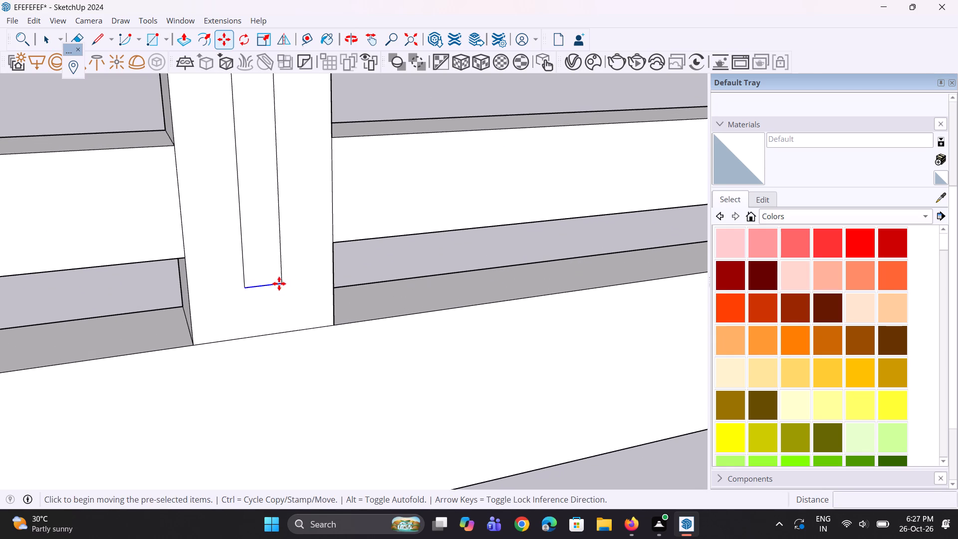
{"action": "left_click", "coordinate": [279, 333]}
Push the narrow central strip of the middle post back 3" through the gate, splitting the post in two.
{"action": "scroll", "coordinate": [280, 373], "scroll_direction": "down", "scroll_amount": 13}
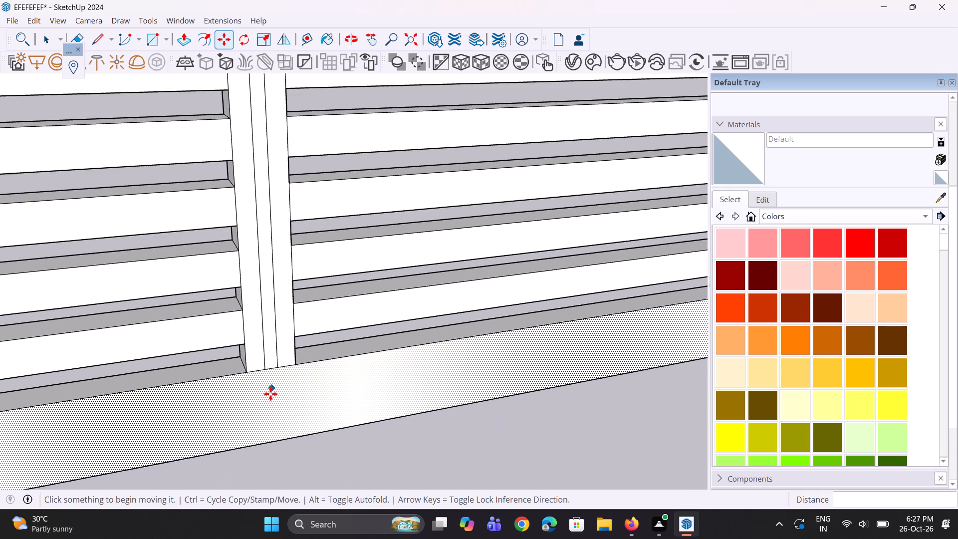
{"action": "scroll", "coordinate": [270, 394], "scroll_direction": "down", "scroll_amount": 7}
{"action": "middle_click_drag", "start_coordinate": [262, 404], "coordinate": [255, 424]}
{"action": "scroll", "coordinate": [251, 425], "scroll_direction": "down", "scroll_amount": 12}
{"action": "middle_click_drag", "start_coordinate": [276, 274], "coordinate": [232, 322]}
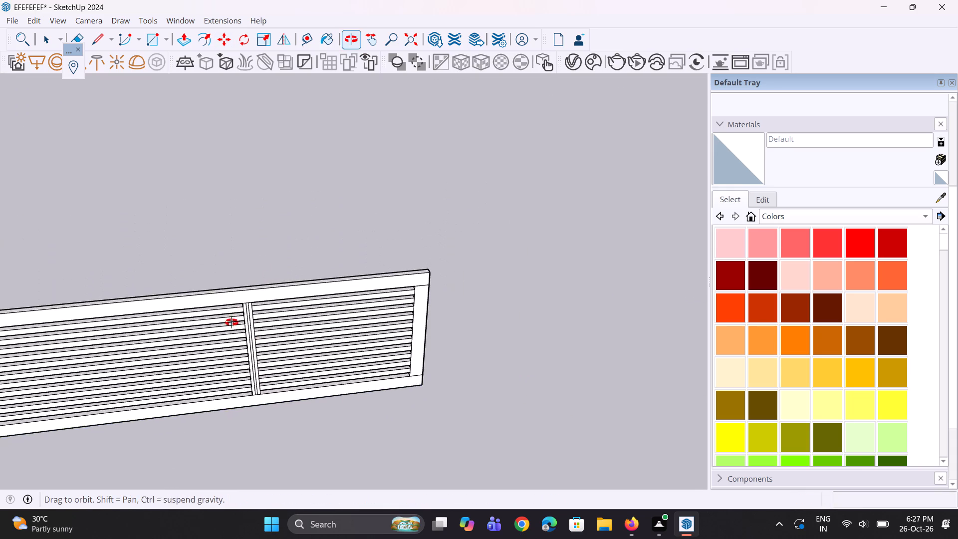
{"action": "middle_click_drag", "start_coordinate": [232, 322], "coordinate": [232, 321]}
{"action": "scroll", "coordinate": [240, 328], "scroll_direction": "up", "scroll_amount": 12}
{"action": "key", "text": "p"}
{"action": "scroll", "coordinate": [257, 315], "scroll_direction": "up", "scroll_amount": 7}
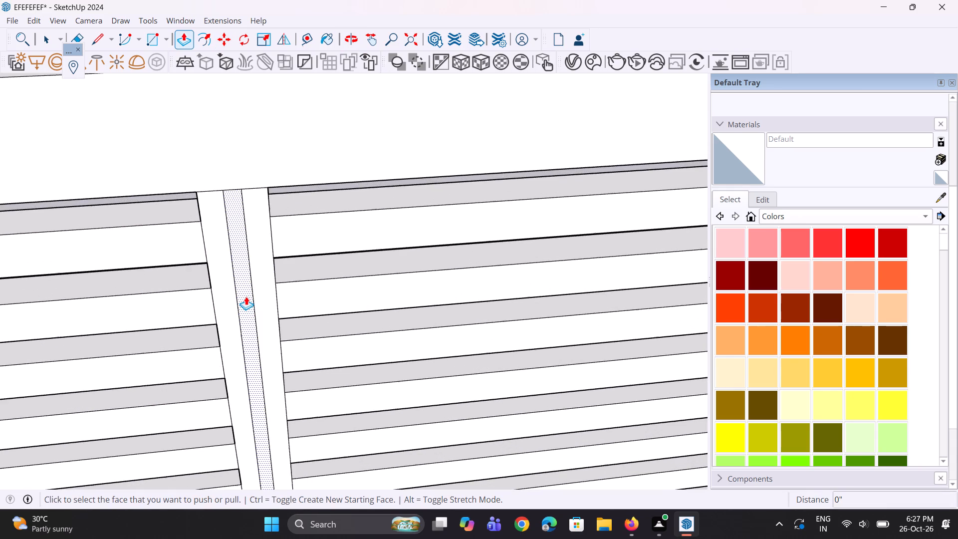
{"action": "left_click", "coordinate": [246, 296]}
{"action": "scroll", "coordinate": [242, 261], "scroll_direction": "down", "scroll_amount": 6}
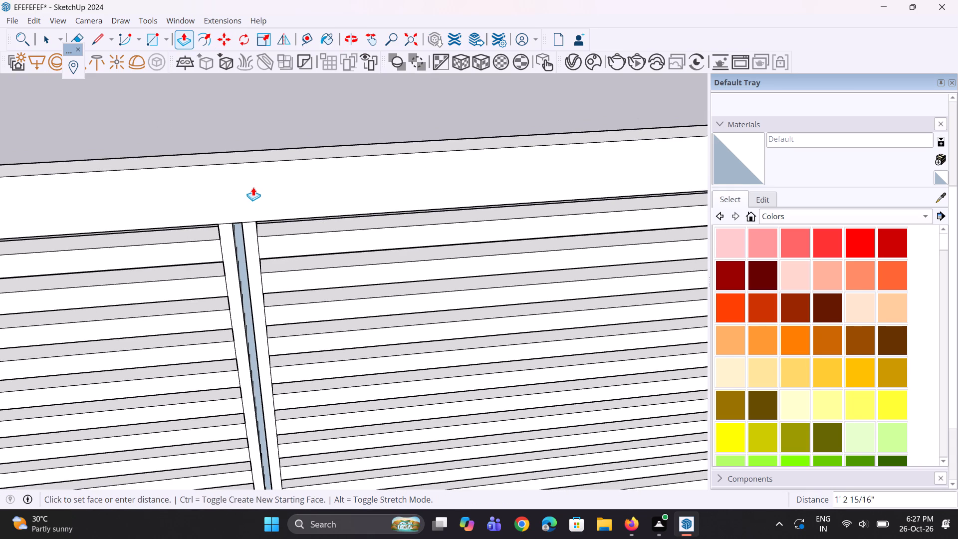
{"action": "left_click", "coordinate": [256, 153]}
{"action": "middle_click_drag", "start_coordinate": [227, 310], "coordinate": [236, 206]}
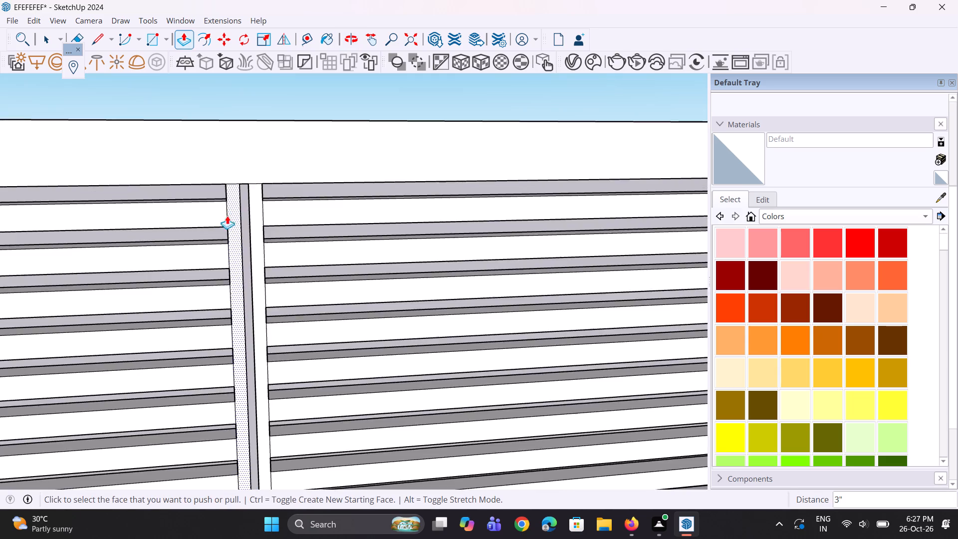
{"action": "scroll", "coordinate": [221, 244], "scroll_direction": "down", "scroll_amount": 10}
{"action": "scroll", "coordinate": [237, 230], "scroll_direction": "up", "scroll_amount": 3}
{"action": "middle_click_drag", "start_coordinate": [251, 292], "coordinate": [283, 303]}
{"action": "scroll", "coordinate": [282, 303], "scroll_direction": "up", "scroll_amount": 1}
{"action": "key", "text": "space"}
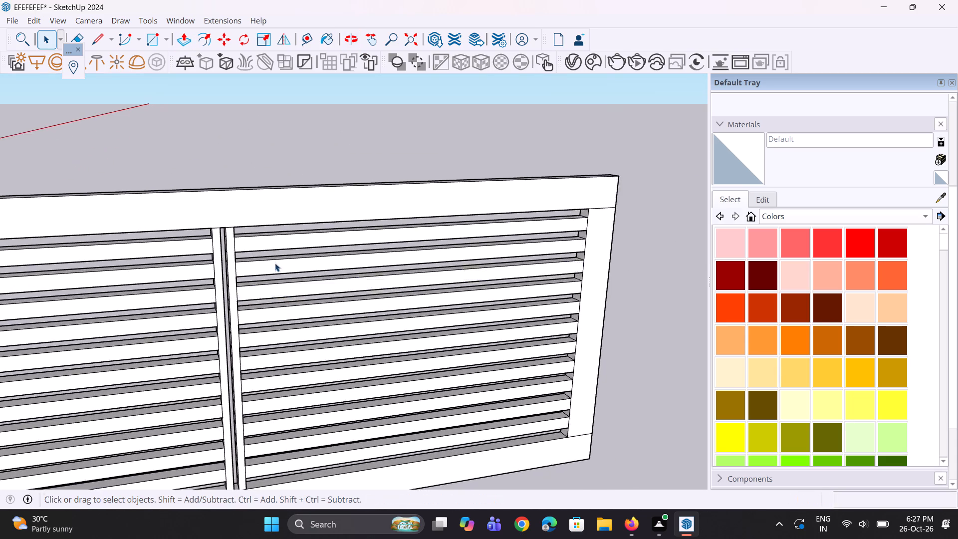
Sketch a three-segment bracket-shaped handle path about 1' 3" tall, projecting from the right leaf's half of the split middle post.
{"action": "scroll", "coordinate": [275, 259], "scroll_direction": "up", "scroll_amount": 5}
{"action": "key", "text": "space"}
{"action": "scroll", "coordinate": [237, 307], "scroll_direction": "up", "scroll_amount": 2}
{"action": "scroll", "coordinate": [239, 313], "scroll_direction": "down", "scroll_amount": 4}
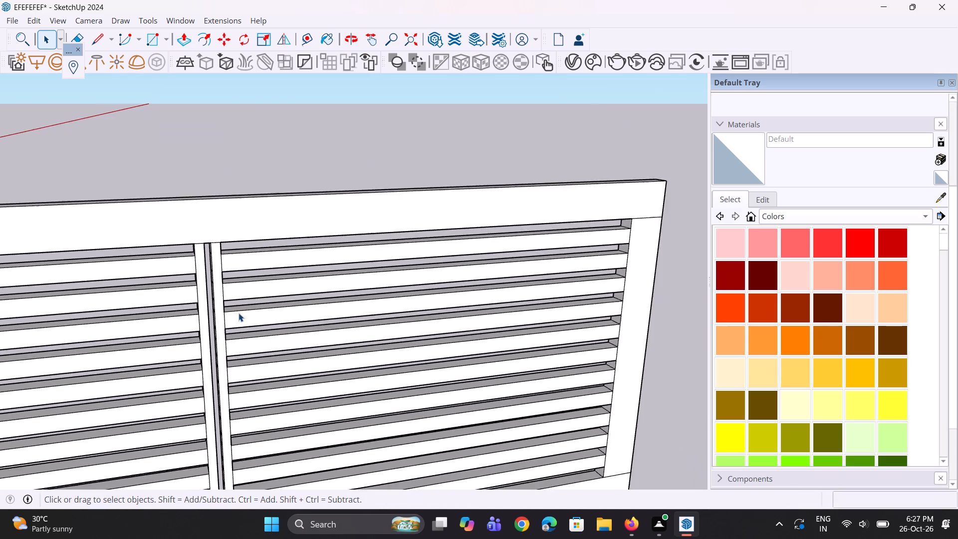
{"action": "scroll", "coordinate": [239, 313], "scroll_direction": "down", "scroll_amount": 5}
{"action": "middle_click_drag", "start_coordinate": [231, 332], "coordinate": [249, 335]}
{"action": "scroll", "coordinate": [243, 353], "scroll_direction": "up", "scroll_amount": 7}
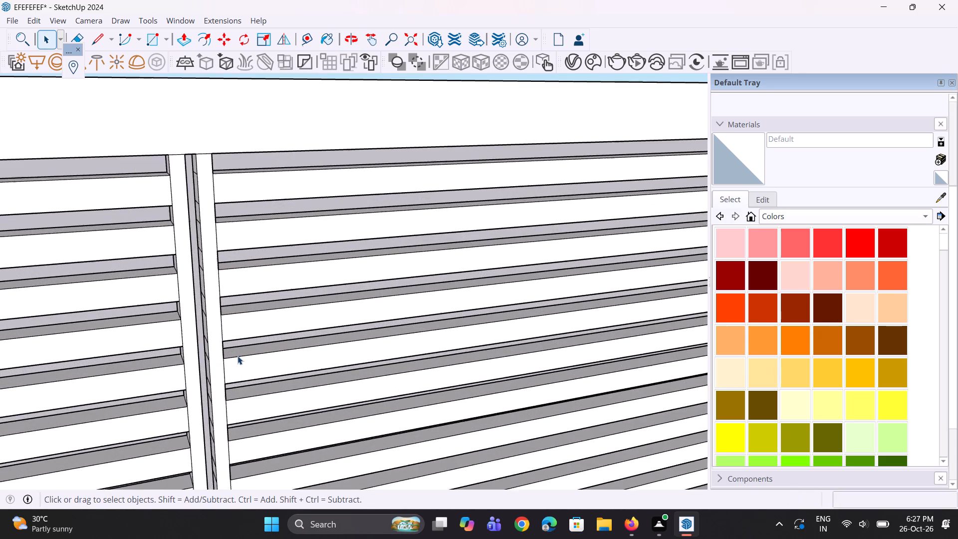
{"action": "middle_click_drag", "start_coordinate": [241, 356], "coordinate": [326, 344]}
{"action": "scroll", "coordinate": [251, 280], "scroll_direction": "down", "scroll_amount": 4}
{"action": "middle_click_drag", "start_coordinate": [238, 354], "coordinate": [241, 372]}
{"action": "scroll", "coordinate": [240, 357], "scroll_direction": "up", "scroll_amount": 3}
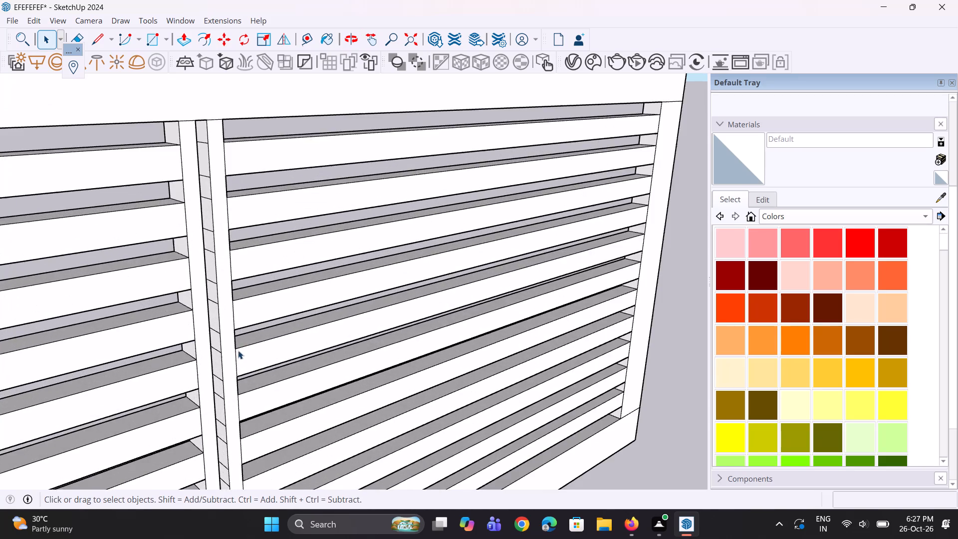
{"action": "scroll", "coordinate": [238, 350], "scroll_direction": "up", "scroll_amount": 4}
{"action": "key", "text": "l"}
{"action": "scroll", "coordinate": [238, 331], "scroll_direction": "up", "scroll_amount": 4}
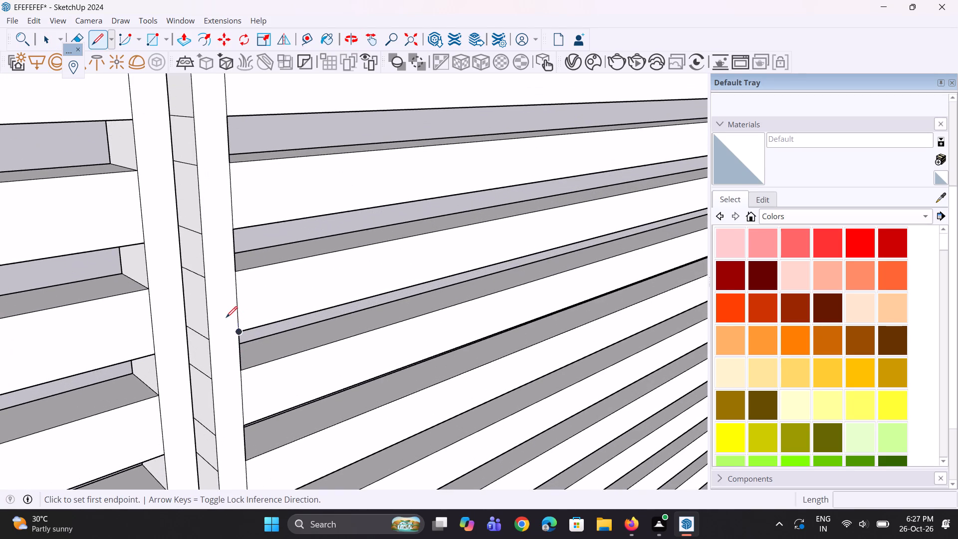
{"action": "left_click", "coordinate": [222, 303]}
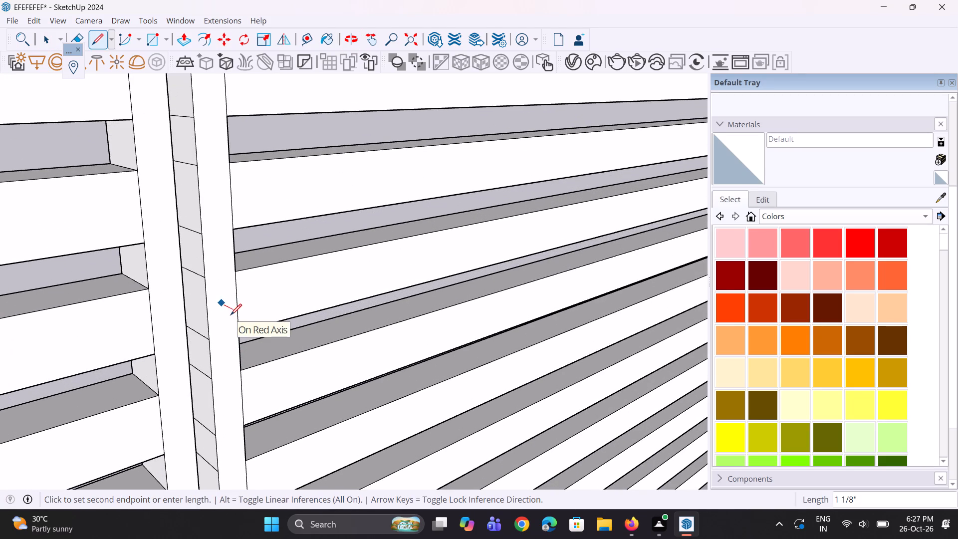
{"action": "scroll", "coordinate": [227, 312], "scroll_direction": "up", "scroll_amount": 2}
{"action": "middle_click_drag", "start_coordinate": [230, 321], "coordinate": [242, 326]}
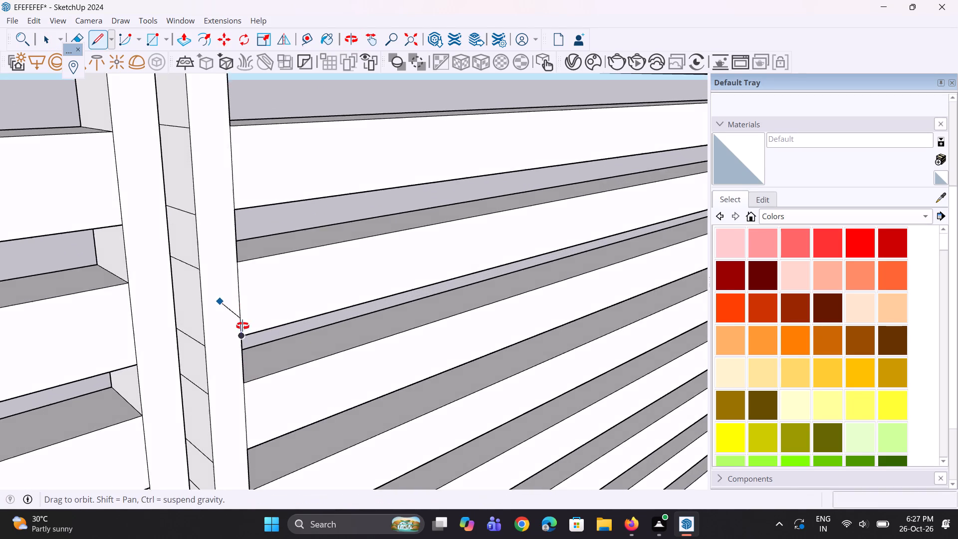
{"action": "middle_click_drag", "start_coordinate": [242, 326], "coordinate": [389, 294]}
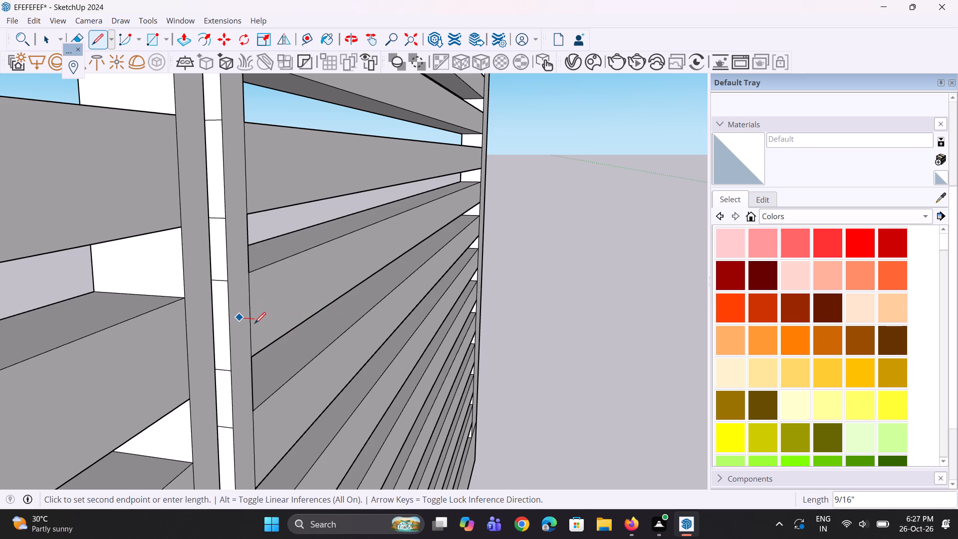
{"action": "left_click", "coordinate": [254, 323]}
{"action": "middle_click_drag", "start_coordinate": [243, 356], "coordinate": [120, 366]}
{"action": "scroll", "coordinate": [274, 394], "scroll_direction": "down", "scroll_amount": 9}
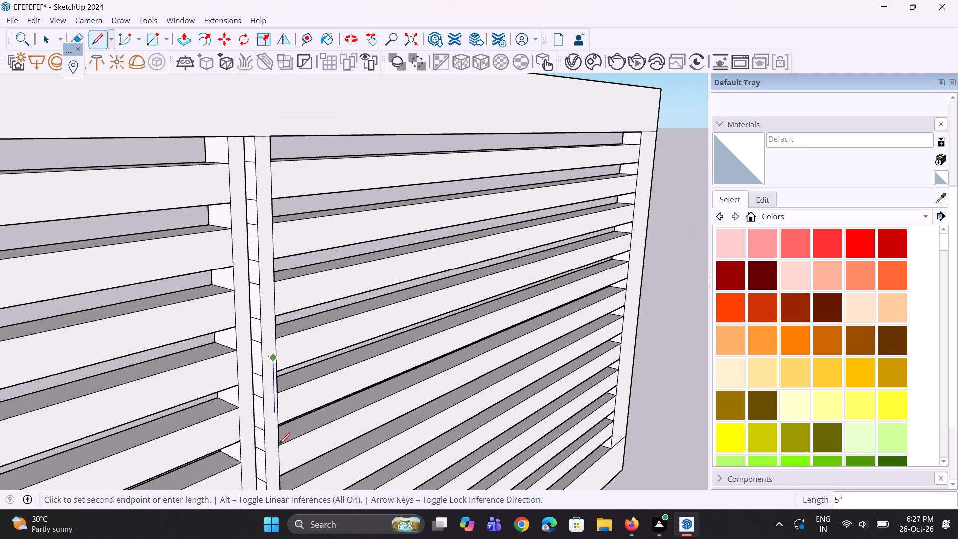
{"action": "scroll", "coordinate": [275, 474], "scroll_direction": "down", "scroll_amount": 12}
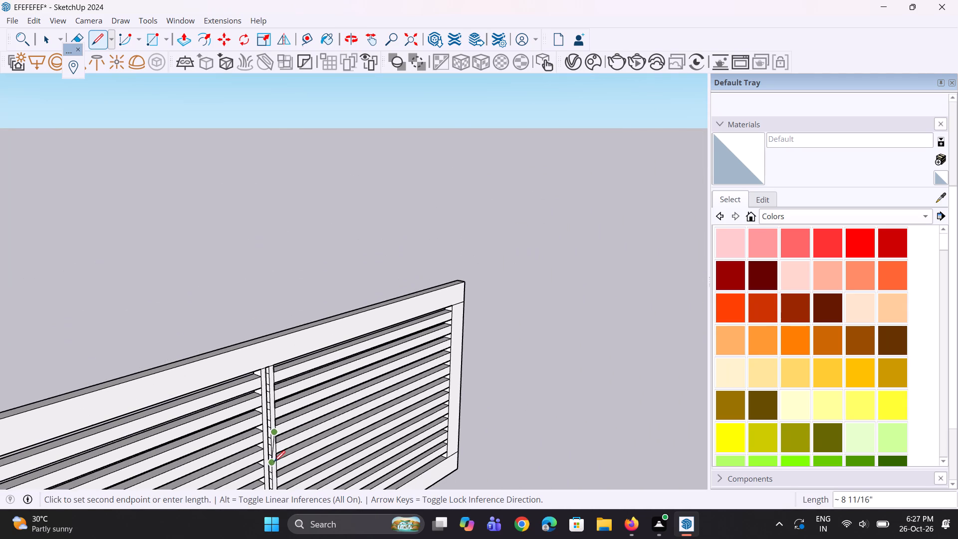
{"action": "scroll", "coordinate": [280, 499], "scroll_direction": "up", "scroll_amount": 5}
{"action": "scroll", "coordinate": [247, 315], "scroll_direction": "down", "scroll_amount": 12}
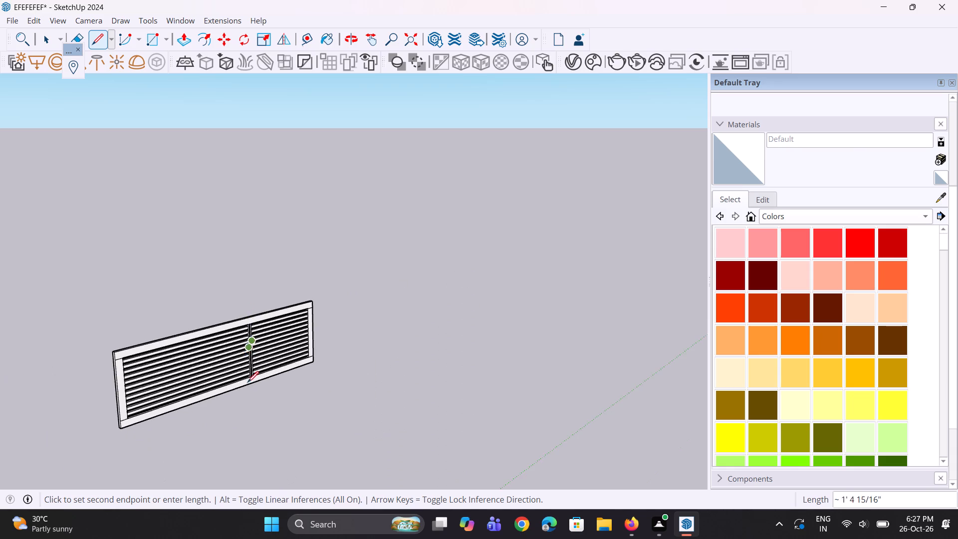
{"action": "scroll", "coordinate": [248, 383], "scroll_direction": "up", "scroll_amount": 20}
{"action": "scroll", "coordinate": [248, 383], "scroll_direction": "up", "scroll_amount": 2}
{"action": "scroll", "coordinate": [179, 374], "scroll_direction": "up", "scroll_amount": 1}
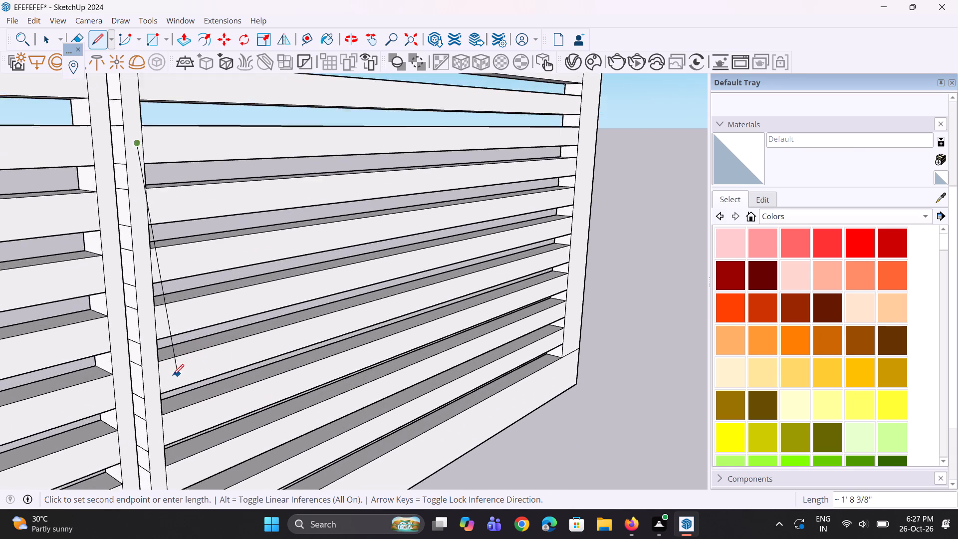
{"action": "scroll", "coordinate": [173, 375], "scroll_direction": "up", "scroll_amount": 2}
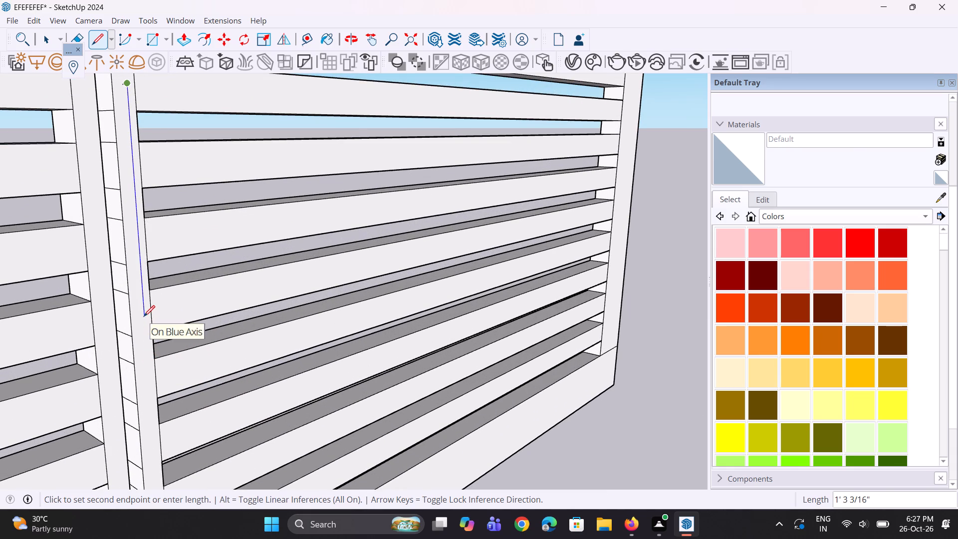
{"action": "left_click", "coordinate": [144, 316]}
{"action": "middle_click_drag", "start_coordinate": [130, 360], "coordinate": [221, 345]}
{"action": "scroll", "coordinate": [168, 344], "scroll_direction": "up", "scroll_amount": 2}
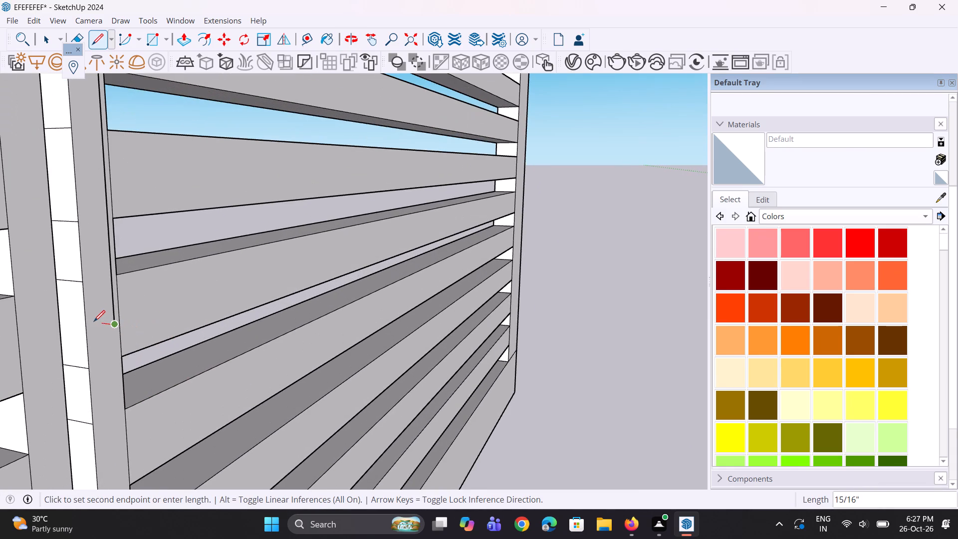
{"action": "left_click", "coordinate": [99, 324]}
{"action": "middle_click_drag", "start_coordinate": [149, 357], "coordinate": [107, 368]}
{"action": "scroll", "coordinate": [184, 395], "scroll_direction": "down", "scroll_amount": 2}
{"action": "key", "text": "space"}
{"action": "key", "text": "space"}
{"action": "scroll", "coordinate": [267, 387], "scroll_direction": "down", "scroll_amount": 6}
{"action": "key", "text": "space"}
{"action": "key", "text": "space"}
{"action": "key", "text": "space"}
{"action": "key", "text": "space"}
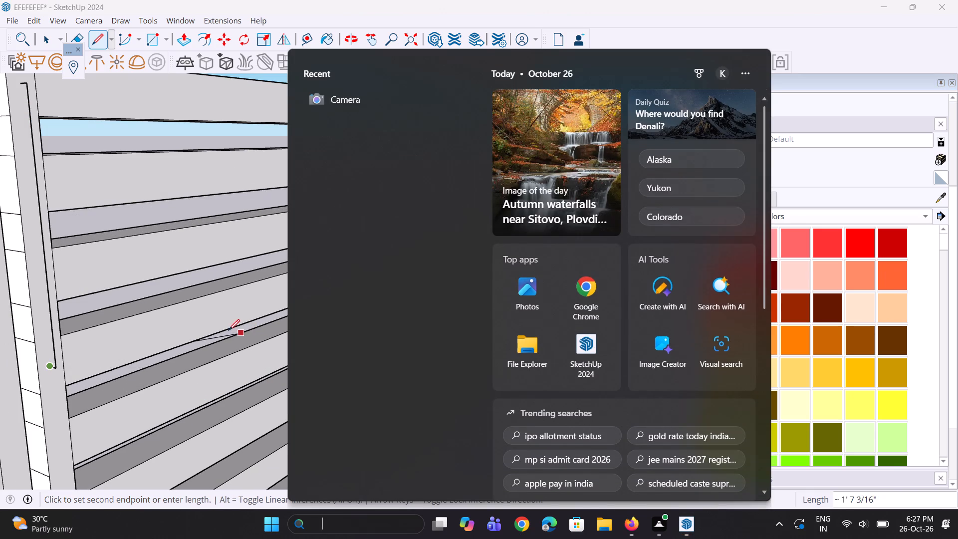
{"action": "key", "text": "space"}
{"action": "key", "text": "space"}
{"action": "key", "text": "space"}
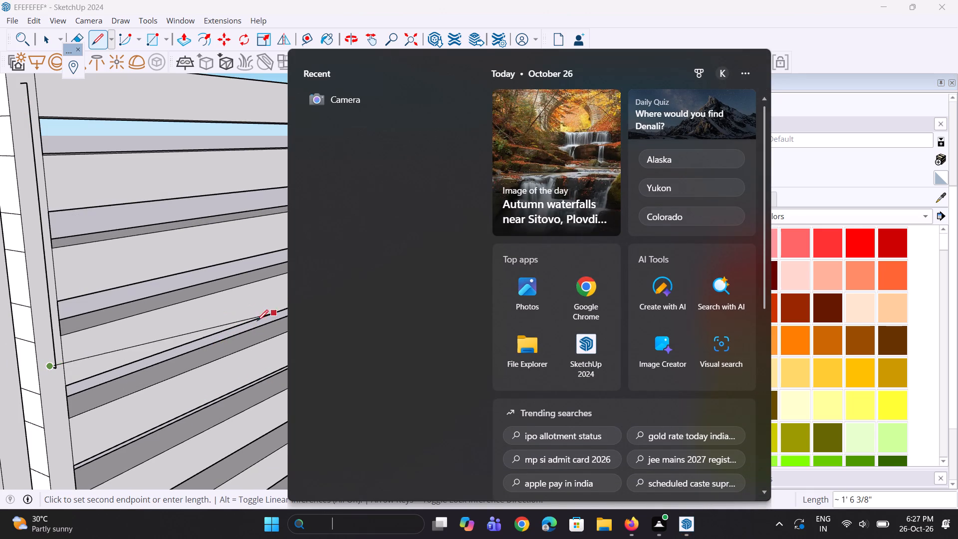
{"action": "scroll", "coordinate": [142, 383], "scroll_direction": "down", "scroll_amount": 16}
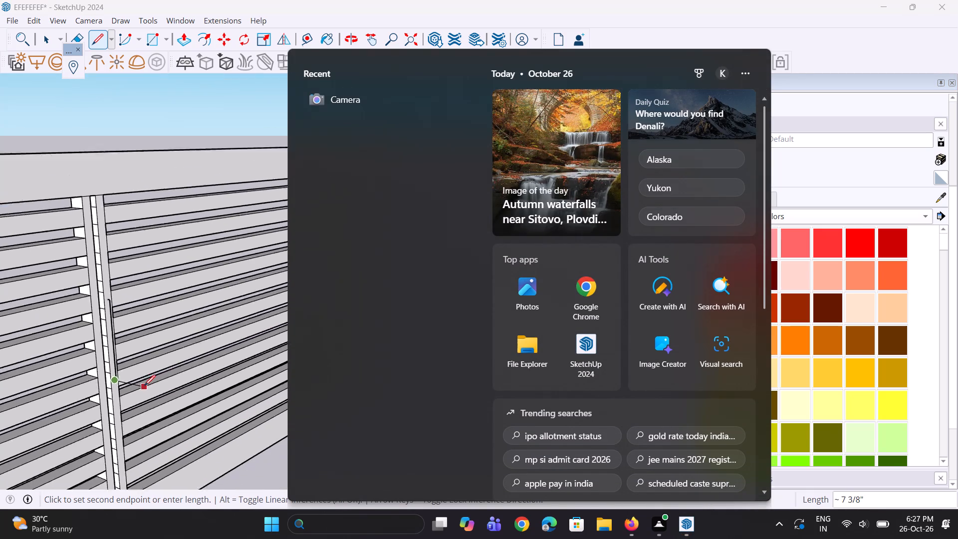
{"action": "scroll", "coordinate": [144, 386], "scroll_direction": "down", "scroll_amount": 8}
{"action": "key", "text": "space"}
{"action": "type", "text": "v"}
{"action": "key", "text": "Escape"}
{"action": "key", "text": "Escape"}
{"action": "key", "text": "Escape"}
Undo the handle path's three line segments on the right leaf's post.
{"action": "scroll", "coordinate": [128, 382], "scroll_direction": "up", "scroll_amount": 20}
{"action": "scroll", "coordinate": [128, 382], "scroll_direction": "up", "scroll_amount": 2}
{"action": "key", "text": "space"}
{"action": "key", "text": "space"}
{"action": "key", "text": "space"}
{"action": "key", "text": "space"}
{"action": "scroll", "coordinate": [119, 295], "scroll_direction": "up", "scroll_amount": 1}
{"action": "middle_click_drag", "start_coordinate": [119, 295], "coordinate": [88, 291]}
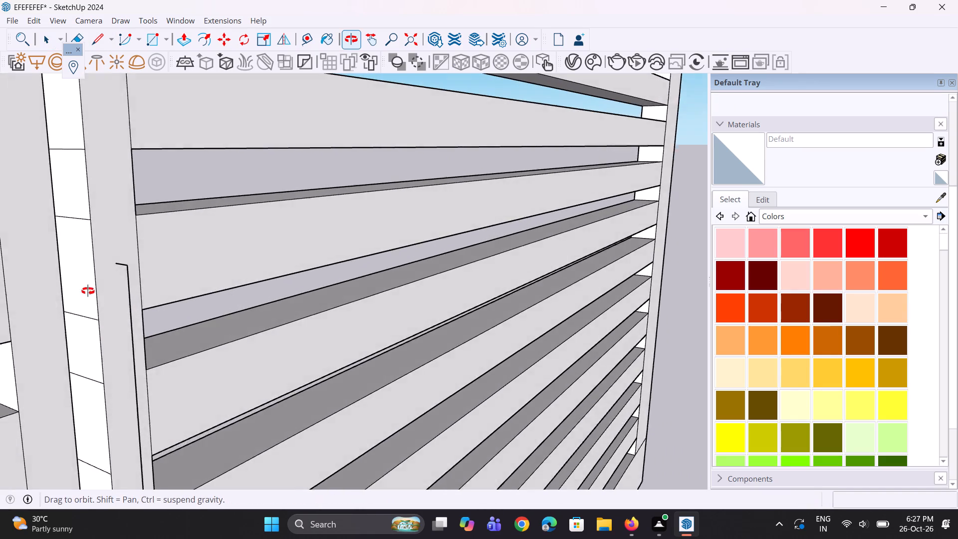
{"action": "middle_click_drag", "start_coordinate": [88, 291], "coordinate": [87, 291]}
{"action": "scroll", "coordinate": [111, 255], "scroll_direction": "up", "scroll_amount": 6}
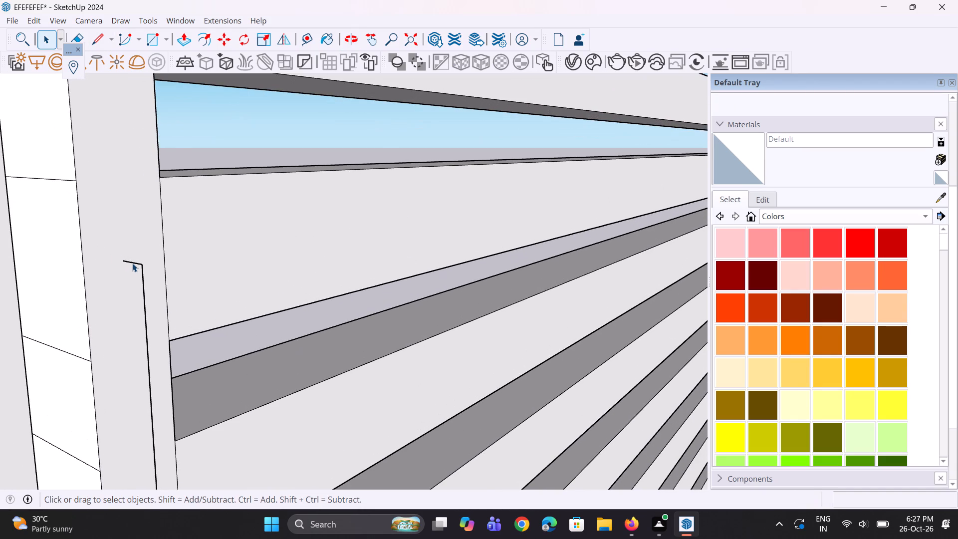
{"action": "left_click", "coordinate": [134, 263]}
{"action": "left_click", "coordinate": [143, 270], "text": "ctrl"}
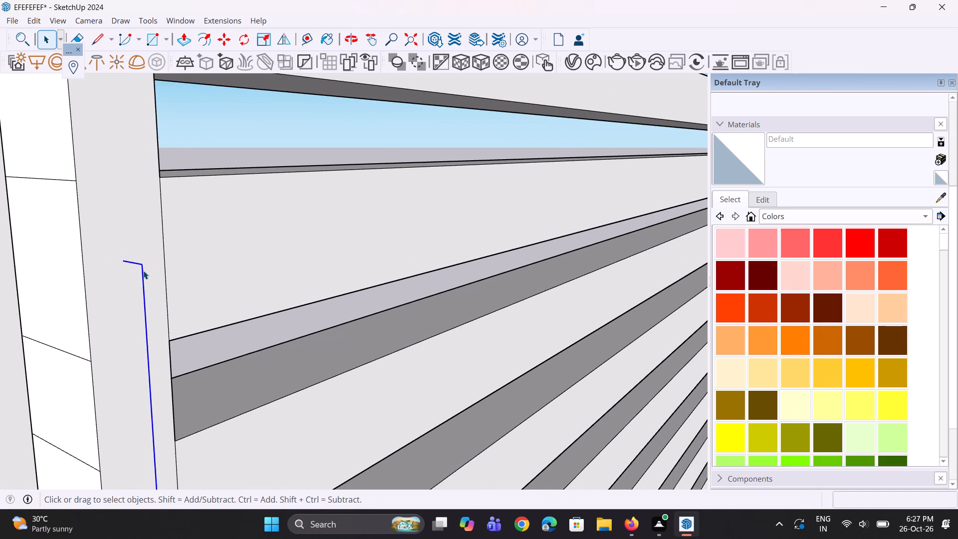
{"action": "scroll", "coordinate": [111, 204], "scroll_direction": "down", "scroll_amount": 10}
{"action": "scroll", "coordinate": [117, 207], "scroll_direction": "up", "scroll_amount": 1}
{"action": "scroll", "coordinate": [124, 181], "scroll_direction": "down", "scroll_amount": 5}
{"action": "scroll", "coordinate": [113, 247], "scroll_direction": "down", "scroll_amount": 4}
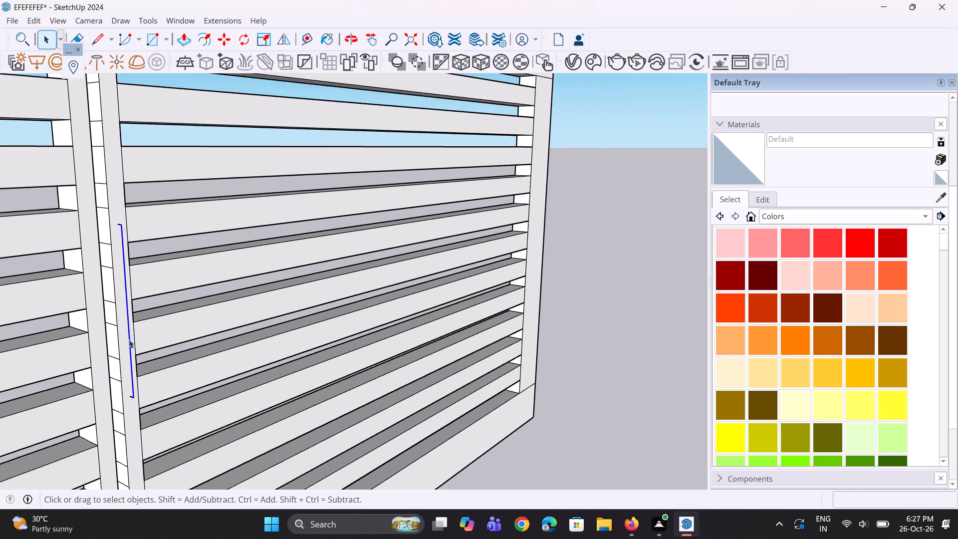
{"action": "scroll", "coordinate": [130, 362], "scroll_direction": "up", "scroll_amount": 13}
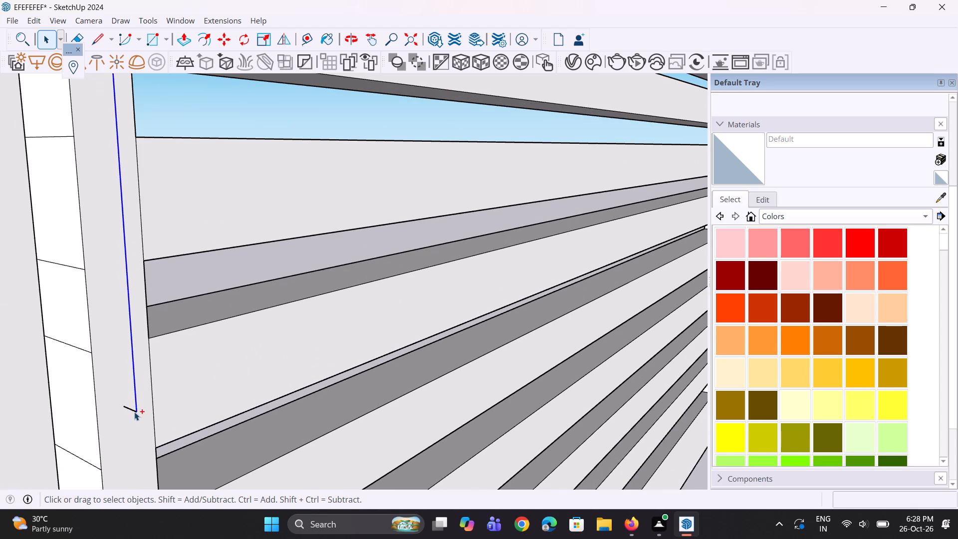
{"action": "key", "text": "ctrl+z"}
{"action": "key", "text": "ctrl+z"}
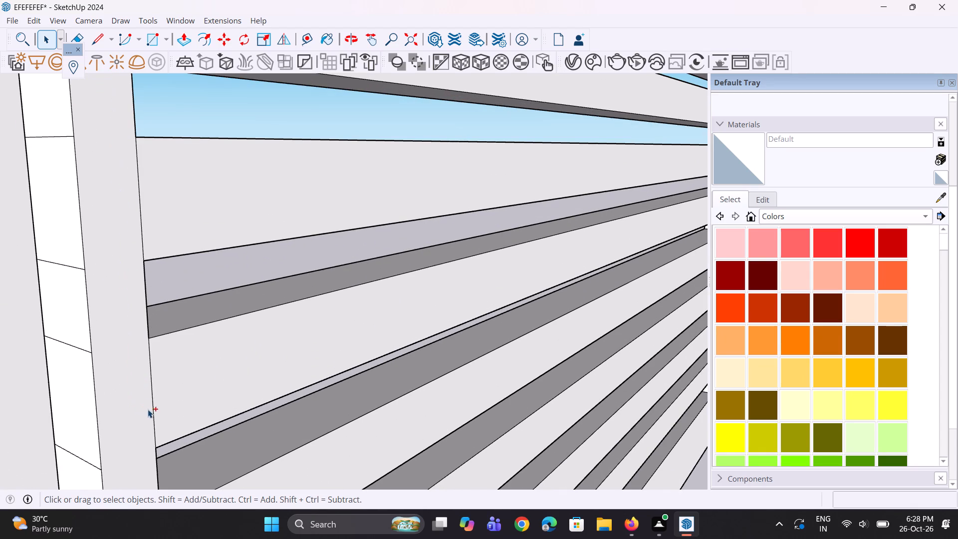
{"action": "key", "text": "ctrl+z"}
Draw a new bracket-shaped handle path about 1' 3" tall with two short returns, standing off the right leaf's post.
{"action": "scroll", "coordinate": [155, 410], "scroll_direction": "down", "scroll_amount": 5, "text": "ctrl"}
{"action": "scroll", "coordinate": [164, 391], "scroll_direction": "down", "scroll_amount": 4}
{"action": "key", "text": "l"}
{"action": "scroll", "coordinate": [124, 165], "scroll_direction": "up", "scroll_amount": 2}
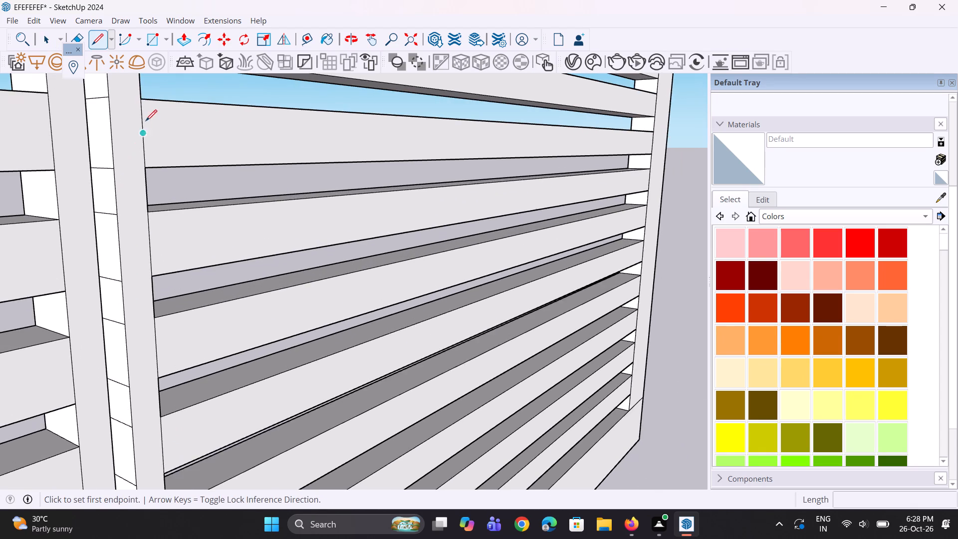
{"action": "scroll", "coordinate": [136, 143], "scroll_direction": "up", "scroll_amount": 2}
{"action": "left_click", "coordinate": [126, 143]}
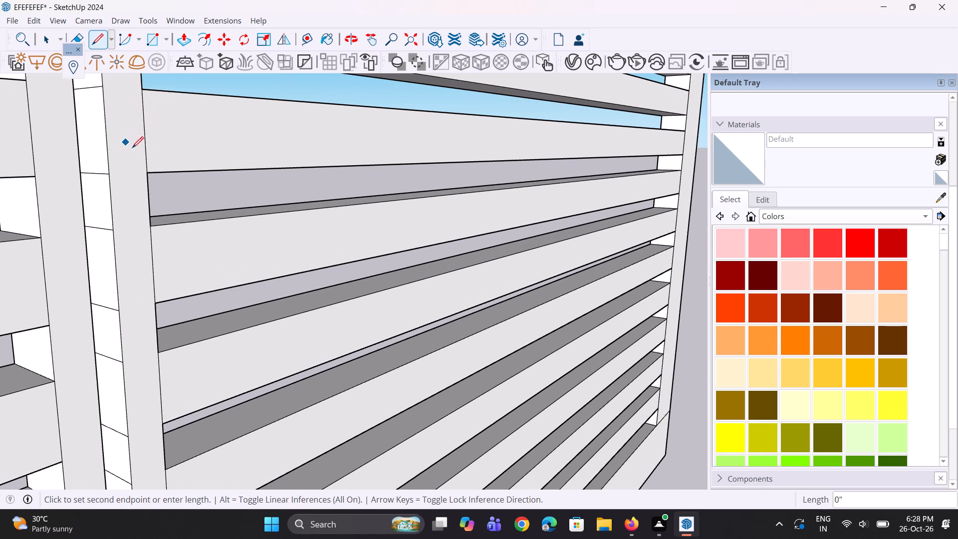
{"action": "left_click", "coordinate": [158, 149]}
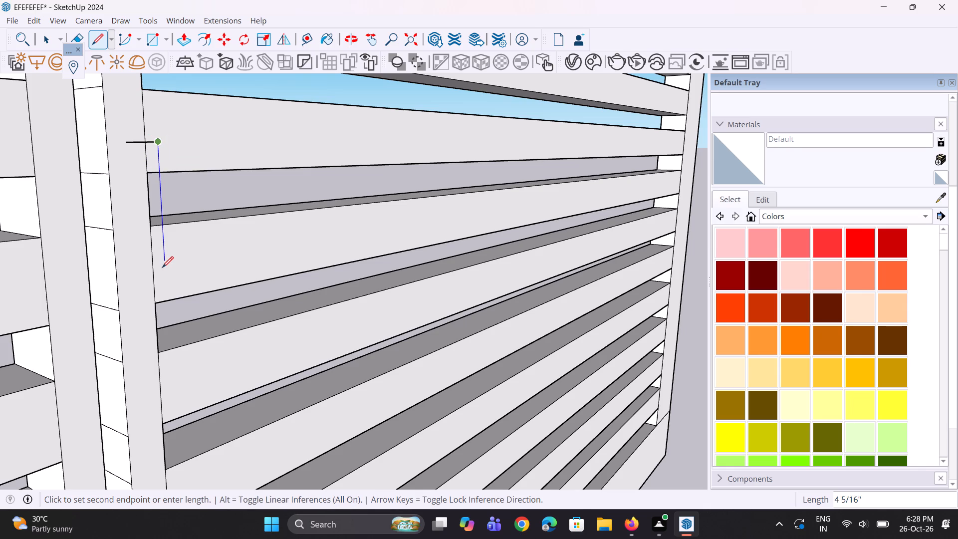
{"action": "scroll", "coordinate": [162, 270], "scroll_direction": "down", "scroll_amount": 5}
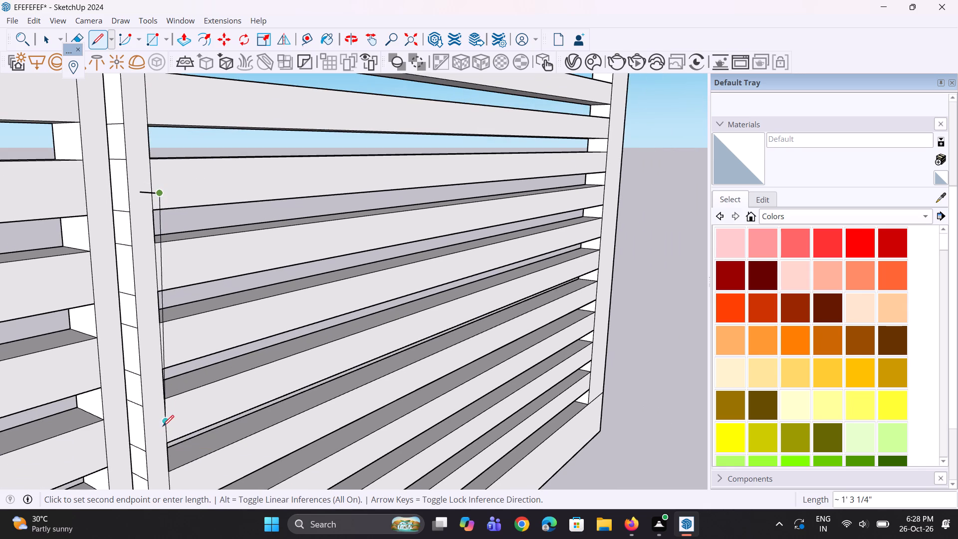
{"action": "middle_click_drag", "start_coordinate": [149, 423], "coordinate": [114, 450]}
{"action": "scroll", "coordinate": [195, 437], "scroll_direction": "up", "scroll_amount": 2}
{"action": "scroll", "coordinate": [153, 404], "scroll_direction": "up", "scroll_amount": 2}
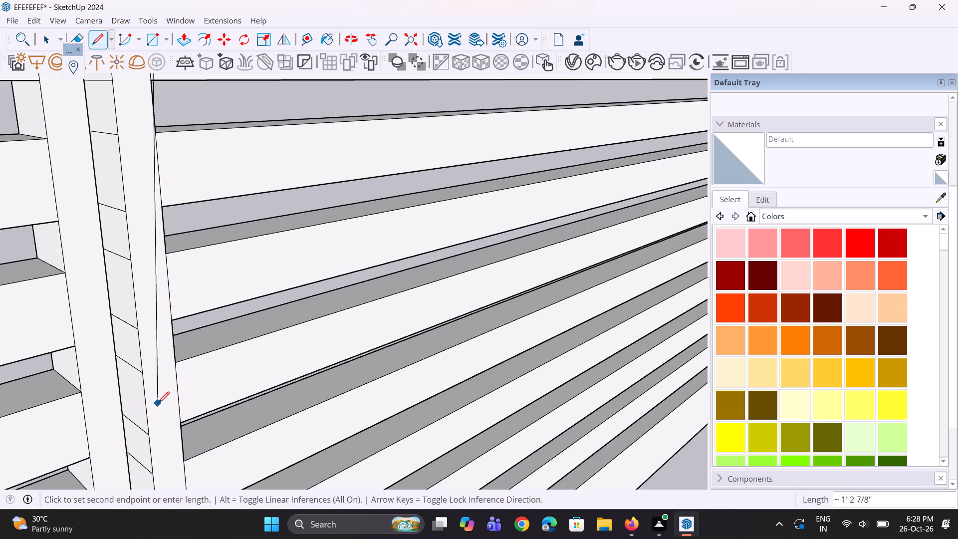
{"action": "scroll", "coordinate": [159, 403], "scroll_direction": "up", "scroll_amount": 2}
{"action": "left_click", "coordinate": [173, 393]}
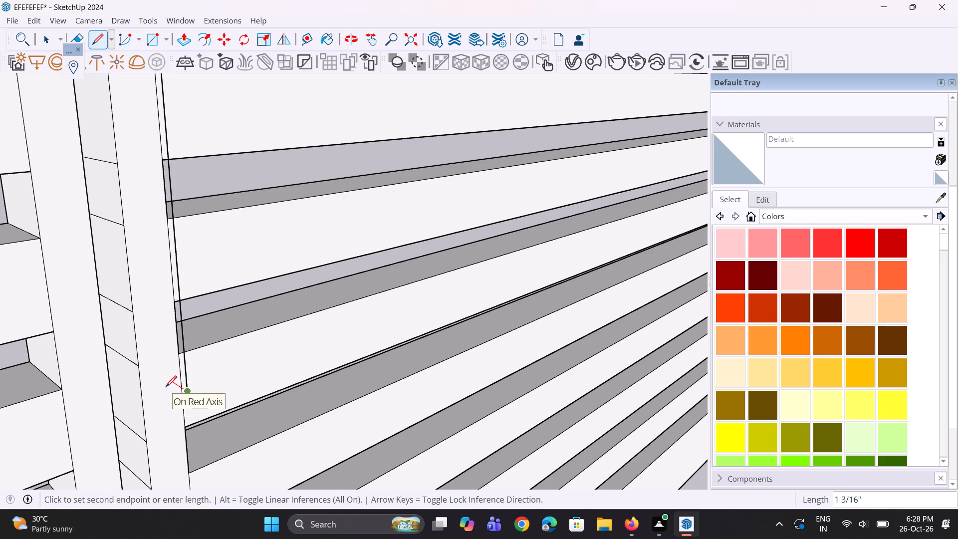
{"action": "left_click", "coordinate": [162, 371]}
{"action": "key", "text": "space"}
{"action": "key", "text": "space"}
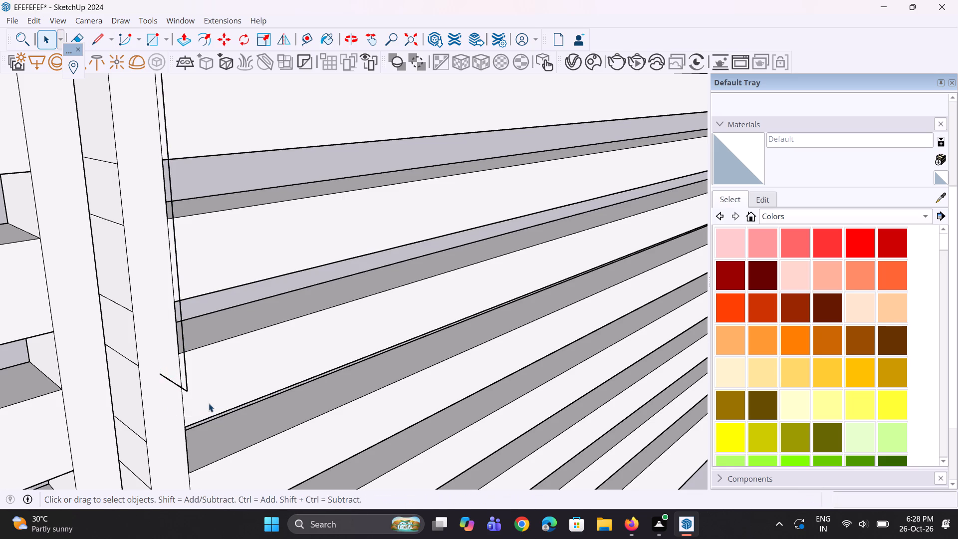
Select all three segments of the bracket-shaped handle path.
{"action": "scroll", "coordinate": [209, 400], "scroll_direction": "down", "scroll_amount": 5}
{"action": "scroll", "coordinate": [232, 413], "scroll_direction": "up", "scroll_amount": 1}
{"action": "middle_click_drag", "start_coordinate": [231, 413], "coordinate": [80, 390]}
{"action": "scroll", "coordinate": [158, 369], "scroll_direction": "down", "scroll_amount": 1}
{"action": "middle_click_drag", "start_coordinate": [148, 372], "coordinate": [0, 363]}
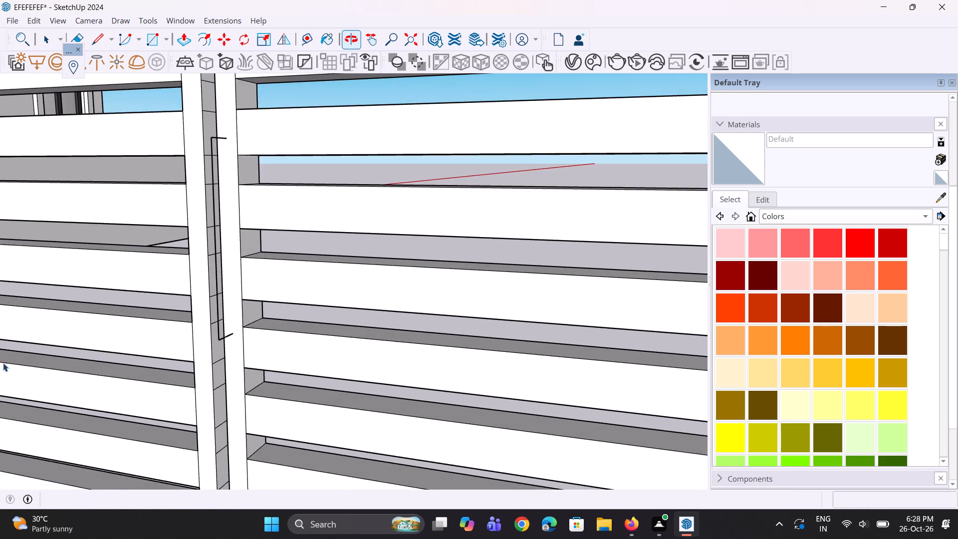
{"action": "scroll", "coordinate": [167, 323], "scroll_direction": "up", "scroll_amount": 6}
{"action": "left_click", "coordinate": [253, 334]}
{"action": "scroll", "coordinate": [245, 330], "scroll_direction": "up", "scroll_amount": 2}
{"action": "left_click", "coordinate": [238, 326], "text": "ctrl"}
{"action": "scroll", "coordinate": [234, 441], "scroll_direction": "down", "scroll_amount": 11}
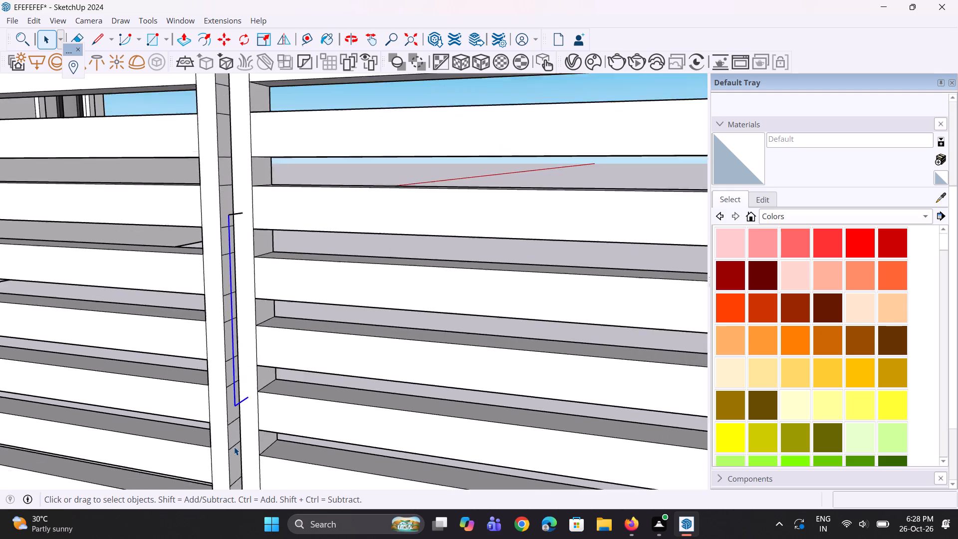
{"action": "scroll", "coordinate": [234, 447], "scroll_direction": "down", "scroll_amount": 1}
{"action": "scroll", "coordinate": [228, 300], "scroll_direction": "up", "scroll_amount": 2}
{"action": "scroll", "coordinate": [242, 247], "scroll_direction": "up", "scroll_amount": 8}
{"action": "left_click", "coordinate": [228, 274], "text": "ctrl"}
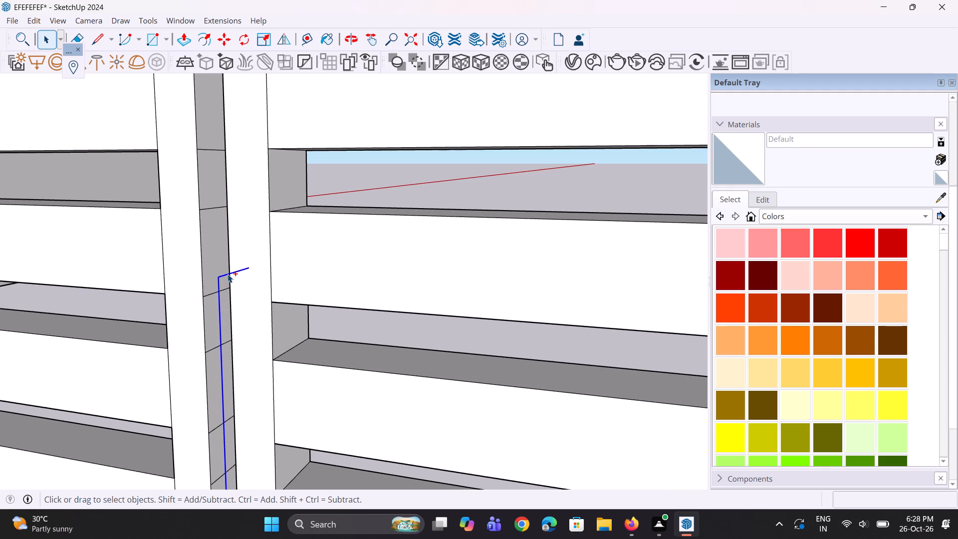
Draw a rectangular handle profile about 11/16" by 7/16" on the post's front face around the path's upper end.
{"action": "scroll", "coordinate": [252, 272], "scroll_direction": "up", "scroll_amount": 2}
{"action": "key", "text": "r"}
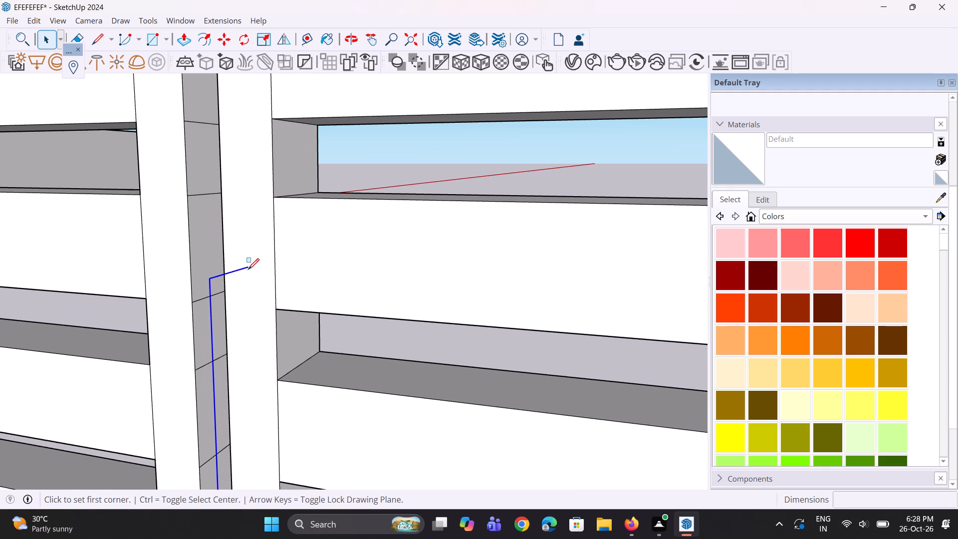
{"action": "scroll", "coordinate": [247, 269], "scroll_direction": "up", "scroll_amount": 7}
{"action": "left_click", "coordinate": [228, 255]}
{"action": "left_click", "coordinate": [276, 288]}
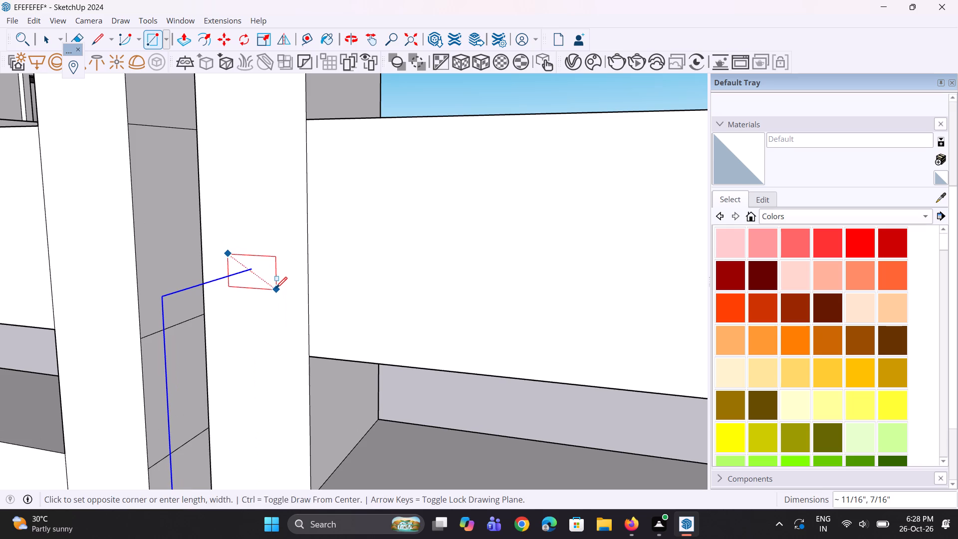
{"action": "middle_click_drag", "start_coordinate": [249, 304], "coordinate": [338, 287]}
{"action": "key", "text": "space"}
{"action": "key", "text": "space"}
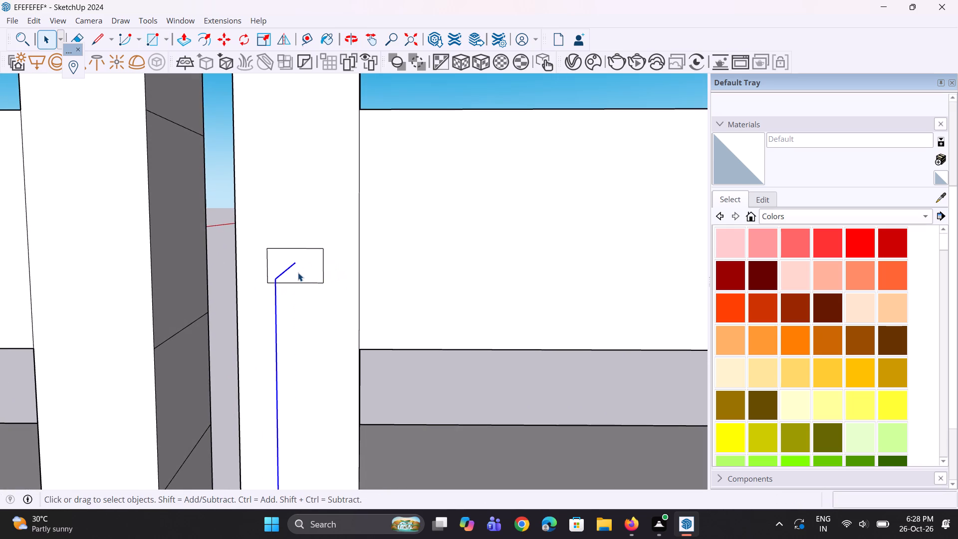
Copy the bracket-shaped handle path and its rectangular profile about 2 7/16" across onto the left leaf's post.
{"action": "left_click", "coordinate": [300, 277], "text": "ctrl"}
{"action": "scroll", "coordinate": [287, 263], "scroll_direction": "down", "scroll_amount": 16}
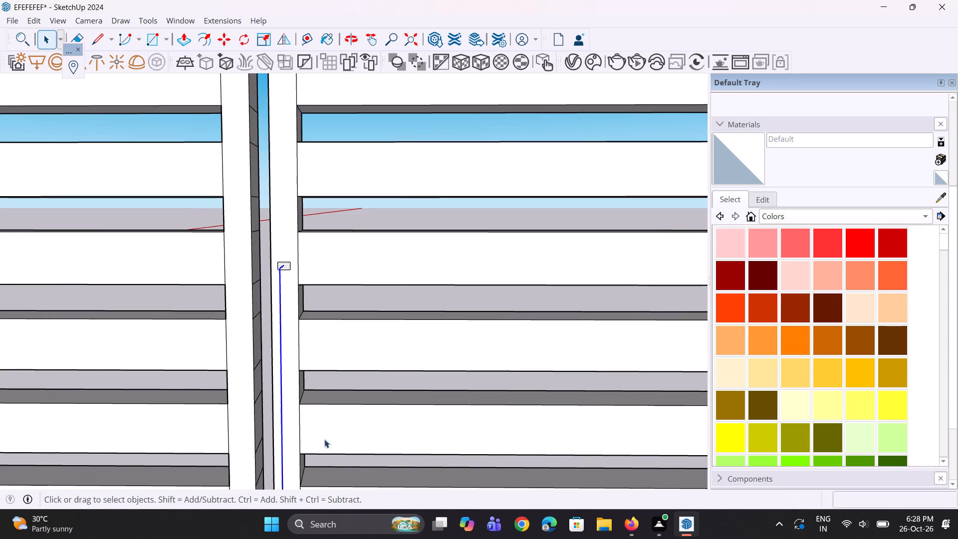
{"action": "scroll", "coordinate": [255, 285], "scroll_direction": "down", "scroll_amount": 9}
{"action": "scroll", "coordinate": [276, 377], "scroll_direction": "up", "scroll_amount": 12}
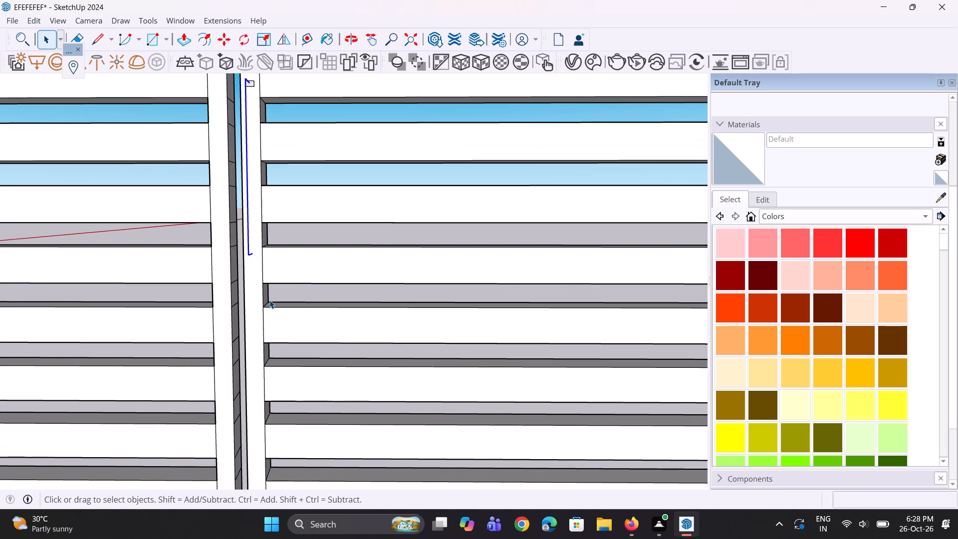
{"action": "key", "text": "m"}
{"action": "scroll", "coordinate": [252, 250], "scroll_direction": "up", "scroll_amount": 4}
{"action": "left_click", "coordinate": [255, 255]}
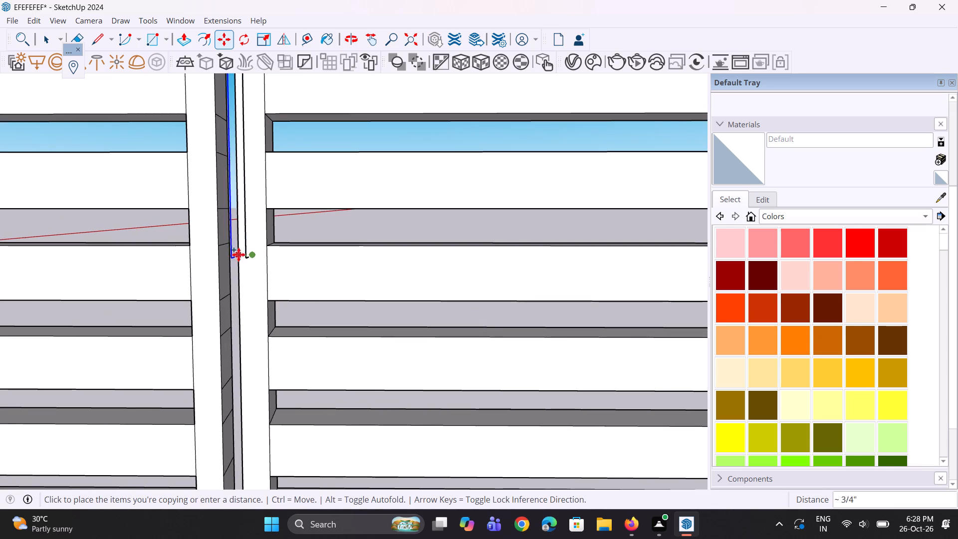
{"action": "left_click", "coordinate": [207, 251]}
{"action": "scroll", "coordinate": [226, 358], "scroll_direction": "down", "scroll_amount": 11}
{"action": "key", "text": "space"}
{"action": "scroll", "coordinate": [238, 242], "scroll_direction": "up", "scroll_amount": 5}
{"action": "key", "text": "space"}
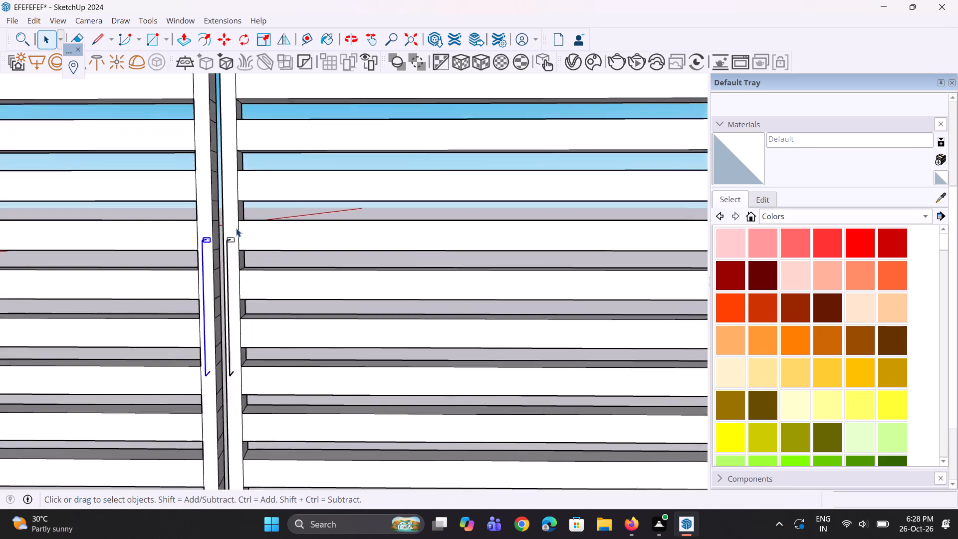
{"action": "scroll", "coordinate": [236, 228], "scroll_direction": "up", "scroll_amount": 5}
{"action": "left_click", "coordinate": [257, 283]}
Sweep the rectangular profile along all three segments of the right leaf's handle path with Follow Me.
{"action": "scroll", "coordinate": [268, 279], "scroll_direction": "down", "scroll_amount": 11}
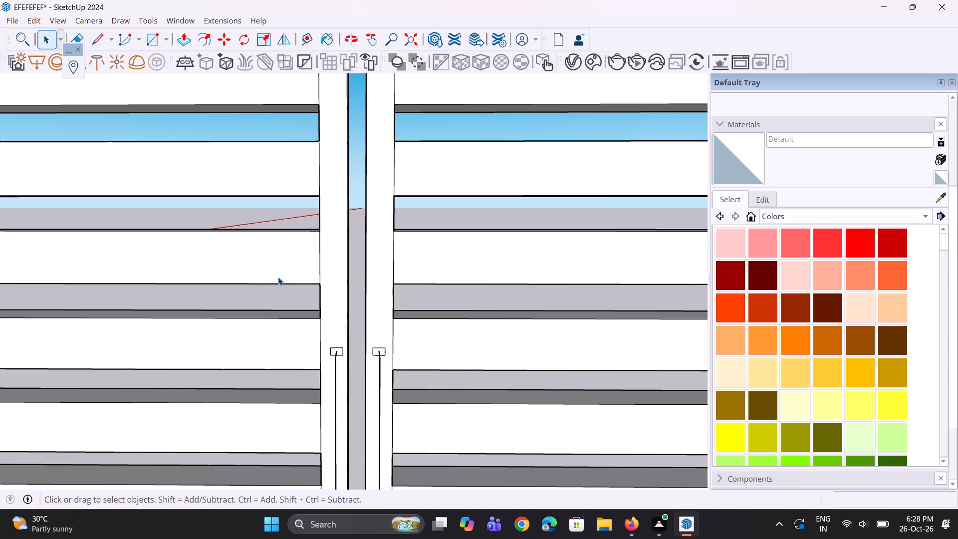
{"action": "scroll", "coordinate": [324, 333], "scroll_direction": "up", "scroll_amount": 8}
{"action": "scroll", "coordinate": [384, 355], "scroll_direction": "down", "scroll_amount": 5}
{"action": "scroll", "coordinate": [234, 373], "scroll_direction": "up", "scroll_amount": 3}
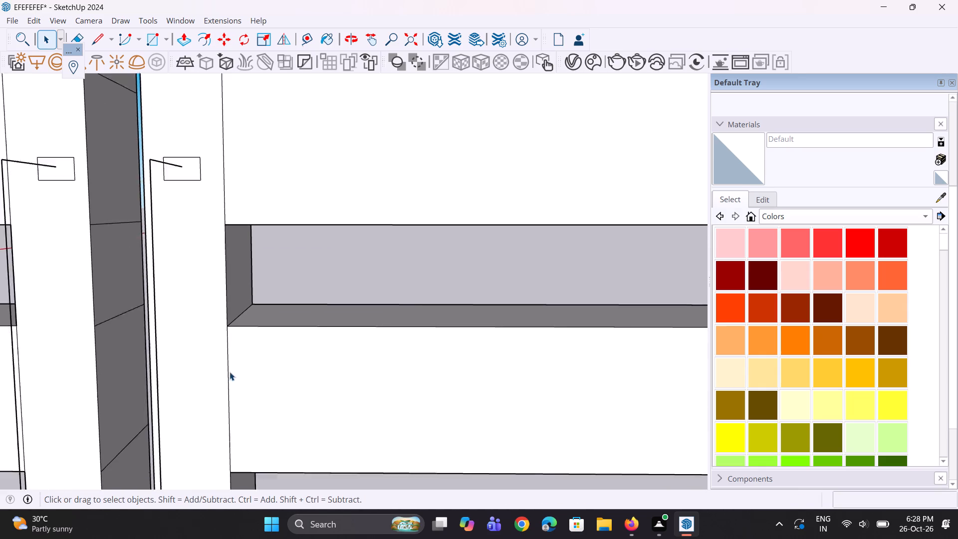
{"action": "scroll", "coordinate": [230, 372], "scroll_direction": "up", "scroll_amount": 1}
{"action": "left_click", "coordinate": [145, 105]}
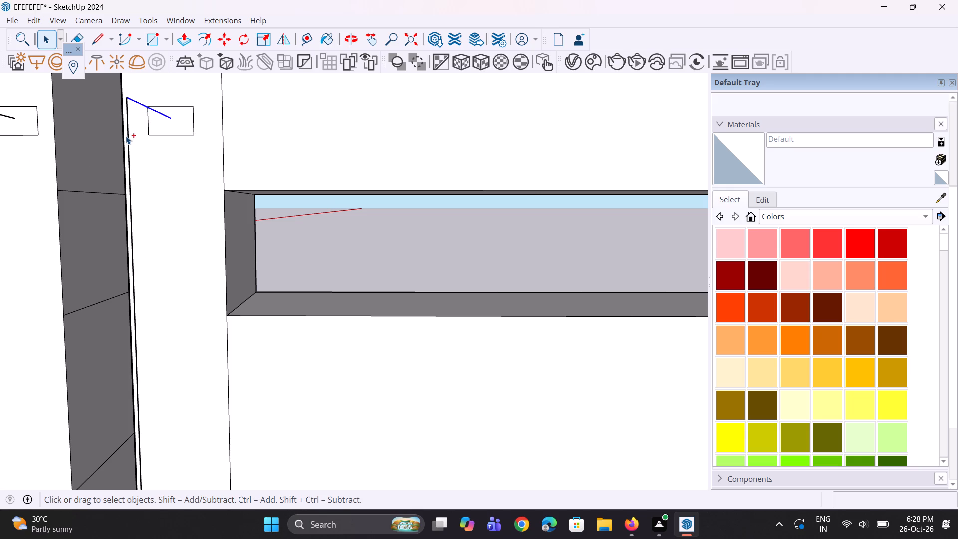
{"action": "left_click", "coordinate": [127, 138], "text": "ctrl"}
{"action": "scroll", "coordinate": [138, 117], "scroll_direction": "down", "scroll_amount": 3}
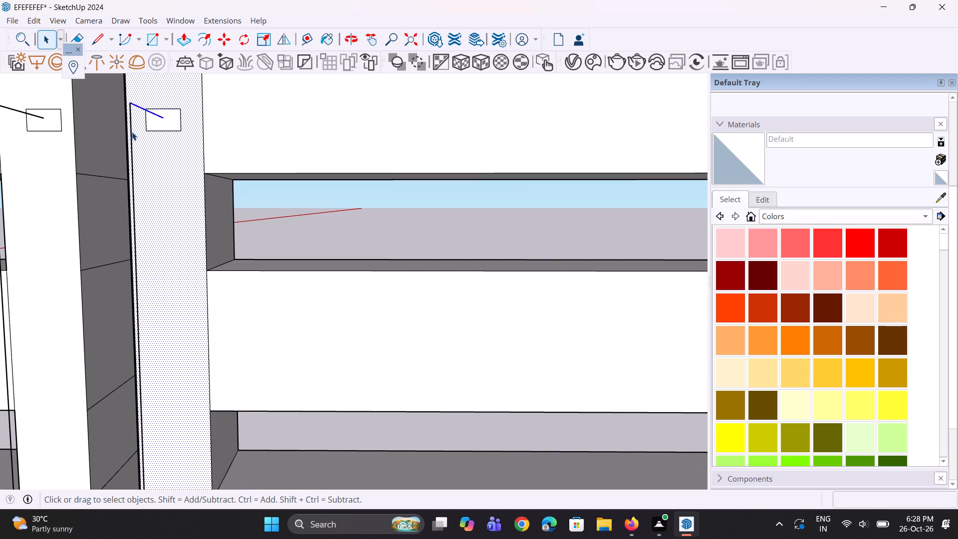
{"action": "left_click", "coordinate": [132, 132]}
{"action": "scroll", "coordinate": [131, 114], "scroll_direction": "up", "scroll_amount": 10}
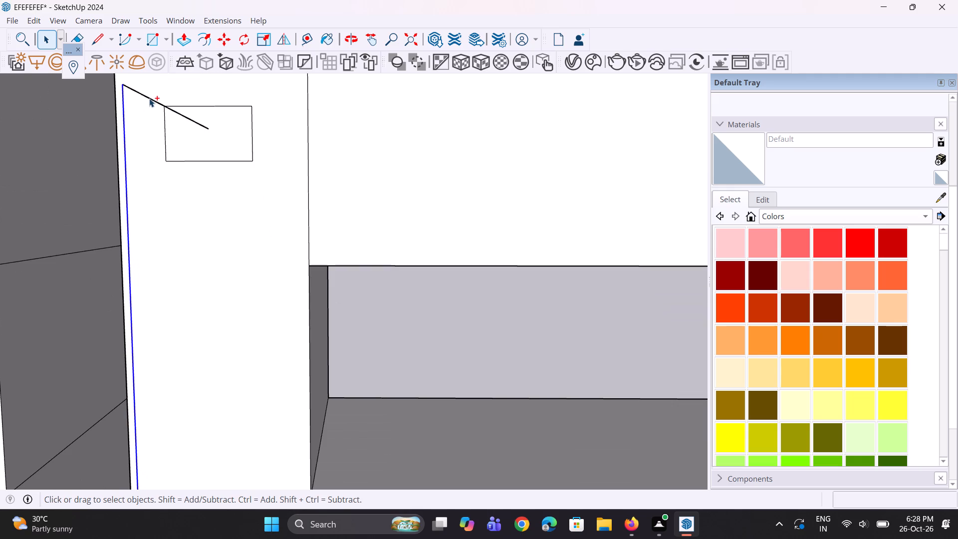
{"action": "left_click", "coordinate": [149, 98], "text": "ctrl"}
{"action": "scroll", "coordinate": [192, 179], "scroll_direction": "down", "scroll_amount": 17}
{"action": "scroll", "coordinate": [192, 190], "scroll_direction": "down", "scroll_amount": 4}
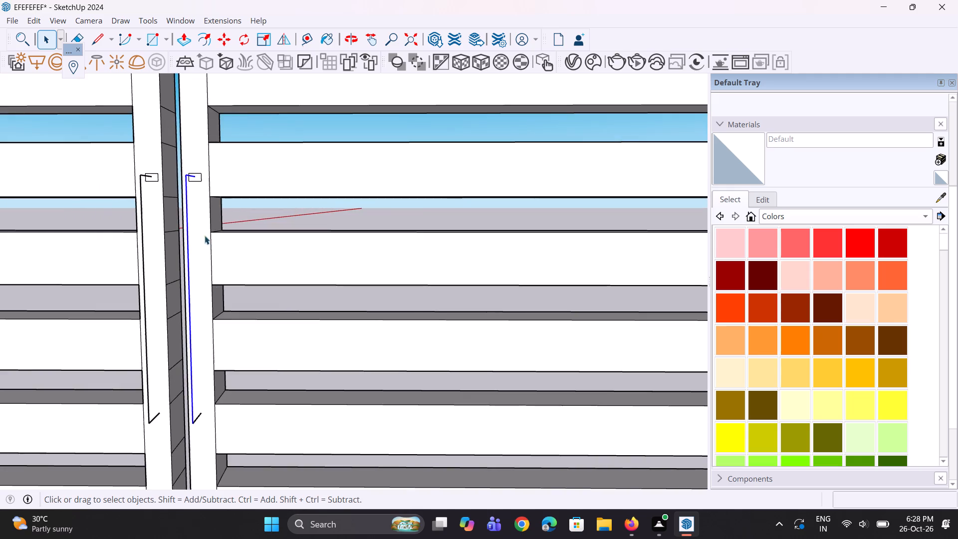
{"action": "scroll", "coordinate": [210, 469], "scroll_direction": "up", "scroll_amount": 4}
{"action": "scroll", "coordinate": [196, 396], "scroll_direction": "up", "scroll_amount": 14}
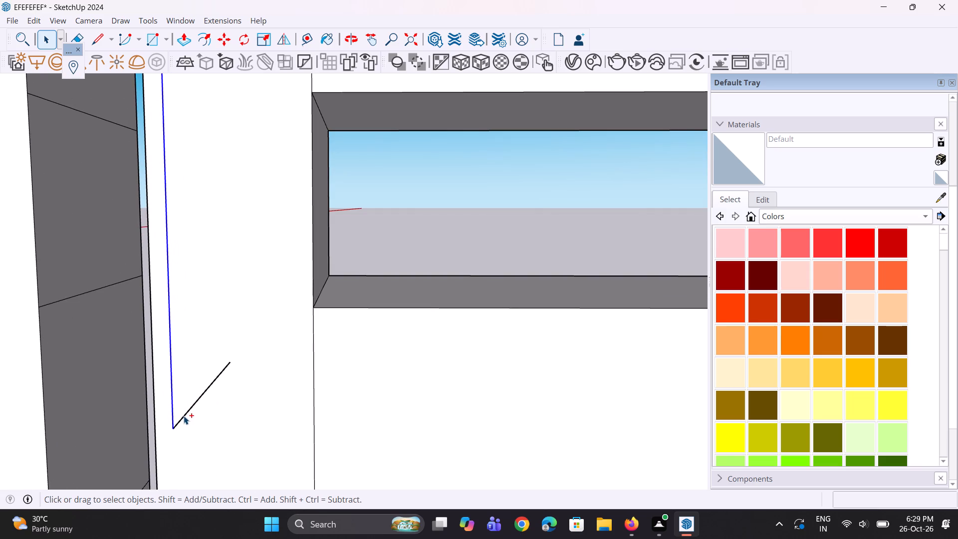
{"action": "left_click", "coordinate": [184, 416], "text": "ctrl"}
{"action": "left_click", "coordinate": [171, 334], "text": "ctrl"}
{"action": "scroll", "coordinate": [173, 411], "scroll_direction": "down", "scroll_amount": 20}
{"action": "scroll", "coordinate": [173, 411], "scroll_direction": "down", "scroll_amount": 3}
{"action": "scroll", "coordinate": [143, 188], "scroll_direction": "up", "scroll_amount": 2}
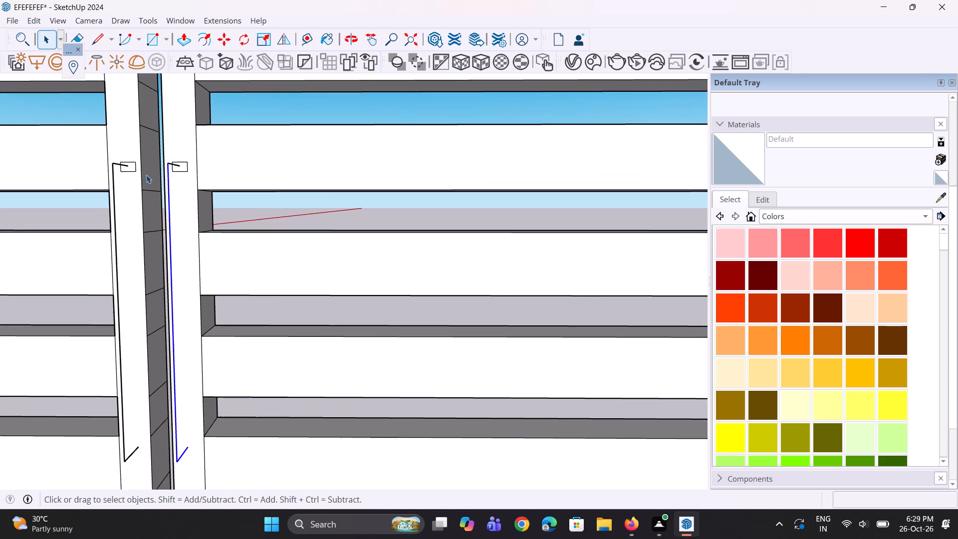
{"action": "scroll", "coordinate": [146, 175], "scroll_direction": "up", "scroll_amount": 20}
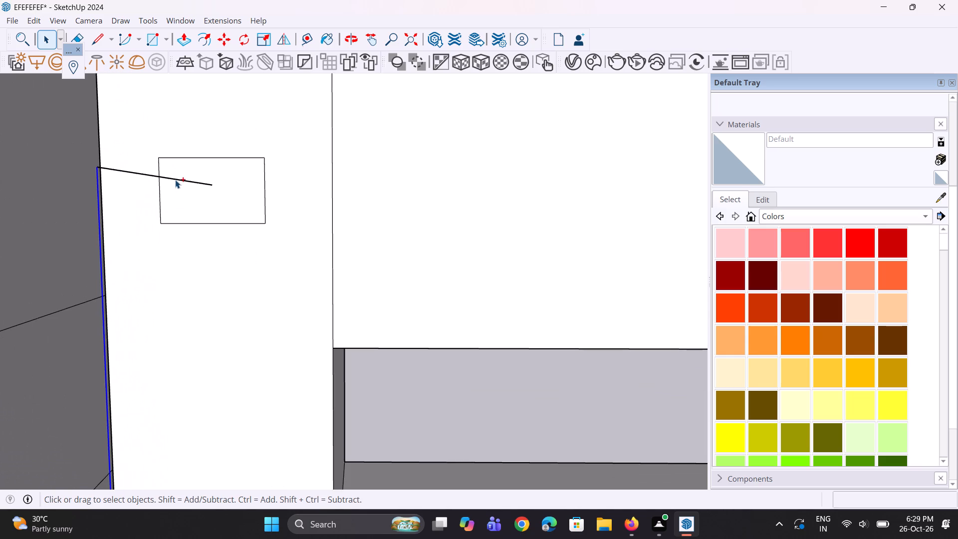
{"action": "left_click", "coordinate": [174, 179], "text": "ctrl"}
{"action": "left_click", "coordinate": [20, 47]}
{"action": "type", "text": "fol"}
{"action": "key", "text": "l"}
{"action": "left_click", "coordinate": [137, 182]}
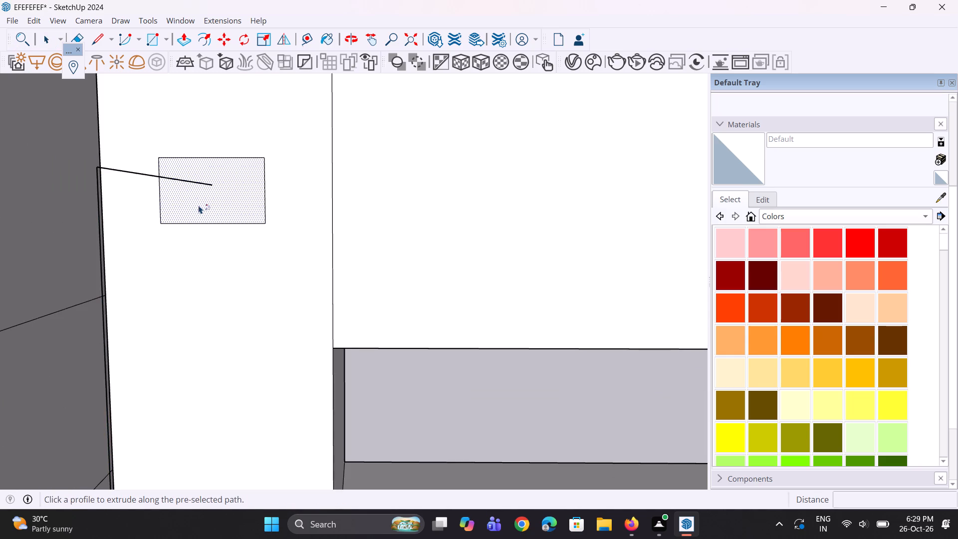
{"action": "left_click", "coordinate": [199, 205]}
Sweep the left leaf's rectangular profile with Follow Me, tracing its handle path through to the lower return's end.
{"action": "scroll", "coordinate": [235, 242], "scroll_direction": "down", "scroll_amount": 19}
{"action": "middle_click_drag", "start_coordinate": [280, 268], "coordinate": [382, 257]}
{"action": "scroll", "coordinate": [228, 237], "scroll_direction": "up", "scroll_amount": 3}
{"action": "left_click", "coordinate": [232, 249]}
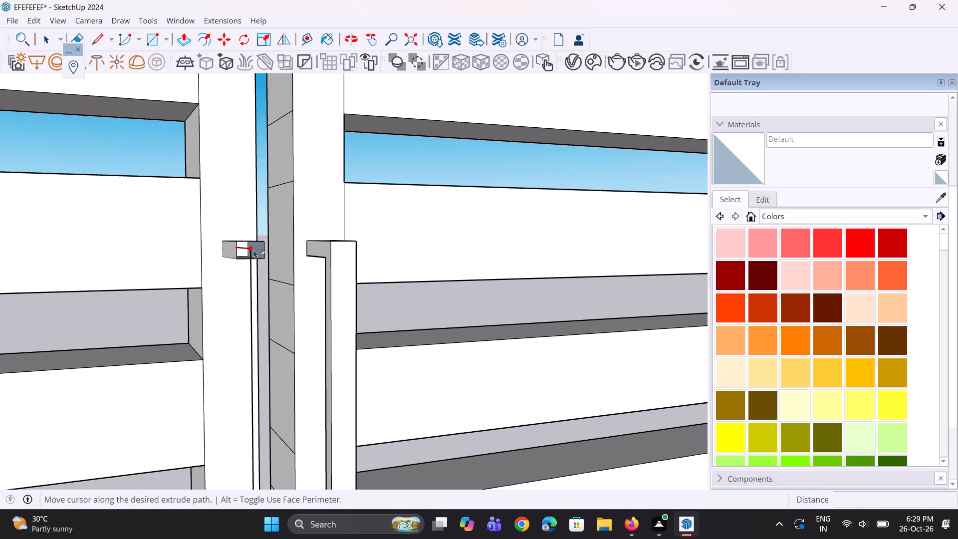
{"action": "scroll", "coordinate": [242, 337], "scroll_direction": "down", "scroll_amount": 9}
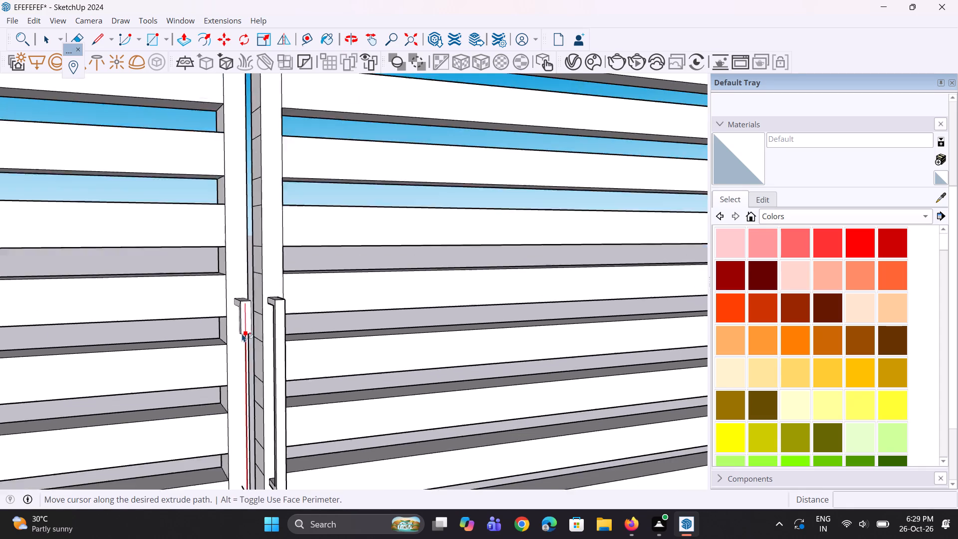
{"action": "scroll", "coordinate": [242, 333], "scroll_direction": "down", "scroll_amount": 7}
{"action": "scroll", "coordinate": [226, 407], "scroll_direction": "up", "scroll_amount": 5}
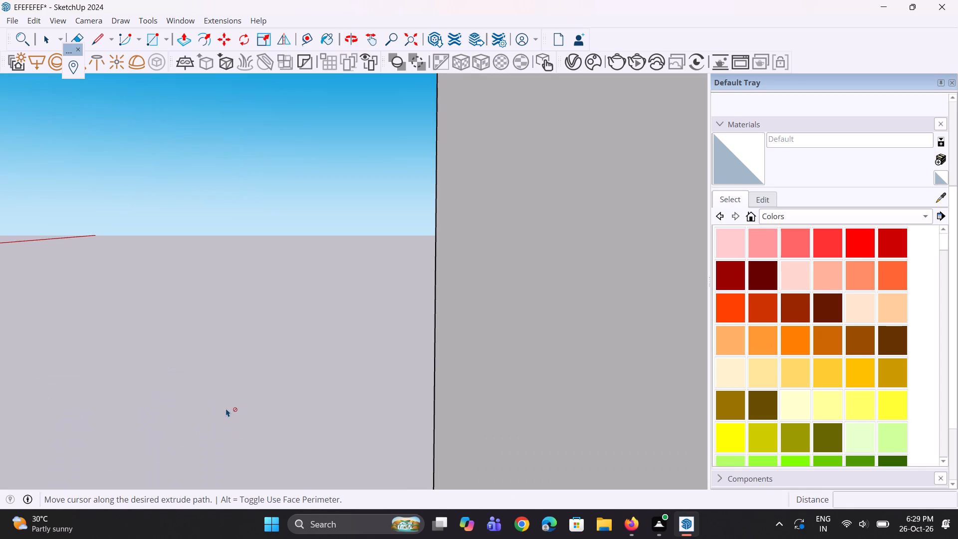
{"action": "scroll", "coordinate": [226, 405], "scroll_direction": "down", "scroll_amount": 5}
{"action": "scroll", "coordinate": [251, 482], "scroll_direction": "up", "scroll_amount": 4}
{"action": "scroll", "coordinate": [229, 405], "scroll_direction": "up", "scroll_amount": 7}
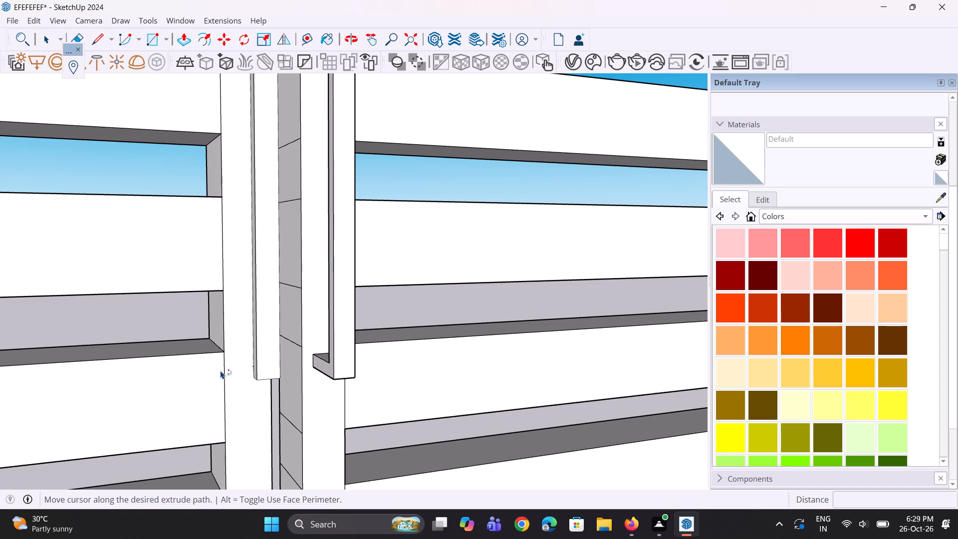
{"action": "middle_click_drag", "start_coordinate": [222, 374], "coordinate": [303, 387]}
{"action": "left_click", "coordinate": [270, 385]}
Examine both pull handles up close and how they sit on the whole slatted front gate.
{"action": "scroll", "coordinate": [269, 422], "scroll_direction": "up", "scroll_amount": 1}
{"action": "middle_click_drag", "start_coordinate": [269, 422], "coordinate": [212, 404]}
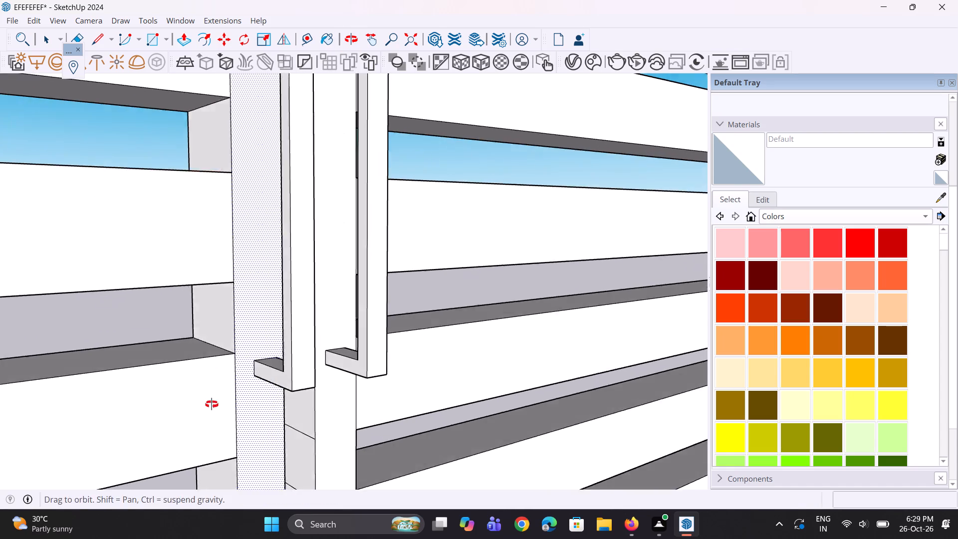
{"action": "middle_click_drag", "start_coordinate": [212, 404], "coordinate": [211, 403]}
{"action": "scroll", "coordinate": [218, 405], "scroll_direction": "down", "scroll_amount": 12}
{"action": "middle_click_drag", "start_coordinate": [220, 408], "coordinate": [110, 390]}
{"action": "scroll", "coordinate": [237, 362], "scroll_direction": "up", "scroll_amount": 1}
{"action": "scroll", "coordinate": [237, 362], "scroll_direction": "down", "scroll_amount": 4}
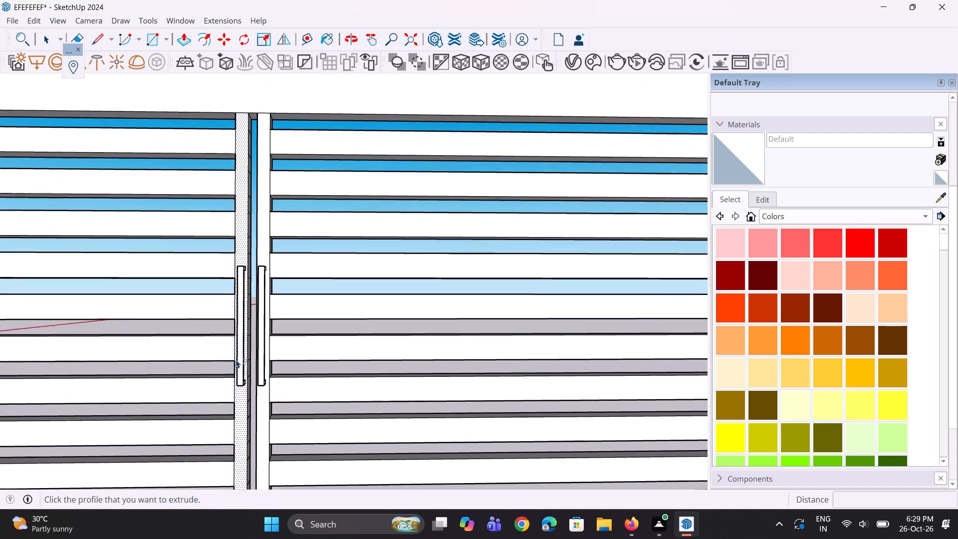
{"action": "middle_click_drag", "start_coordinate": [204, 358], "coordinate": [318, 353]}
{"action": "scroll", "coordinate": [296, 324], "scroll_direction": "down", "scroll_amount": 6}
{"action": "middle_click_drag", "start_coordinate": [292, 324], "coordinate": [274, 365]}
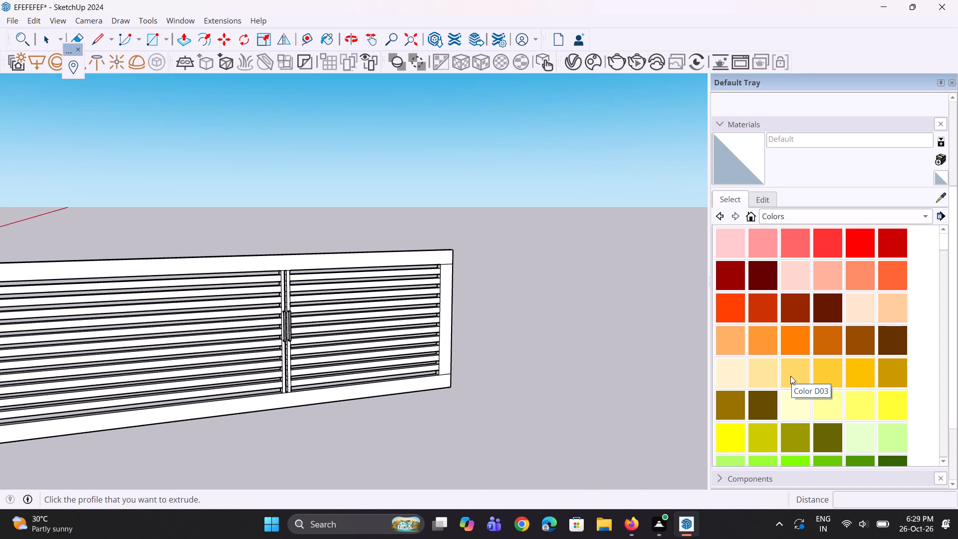
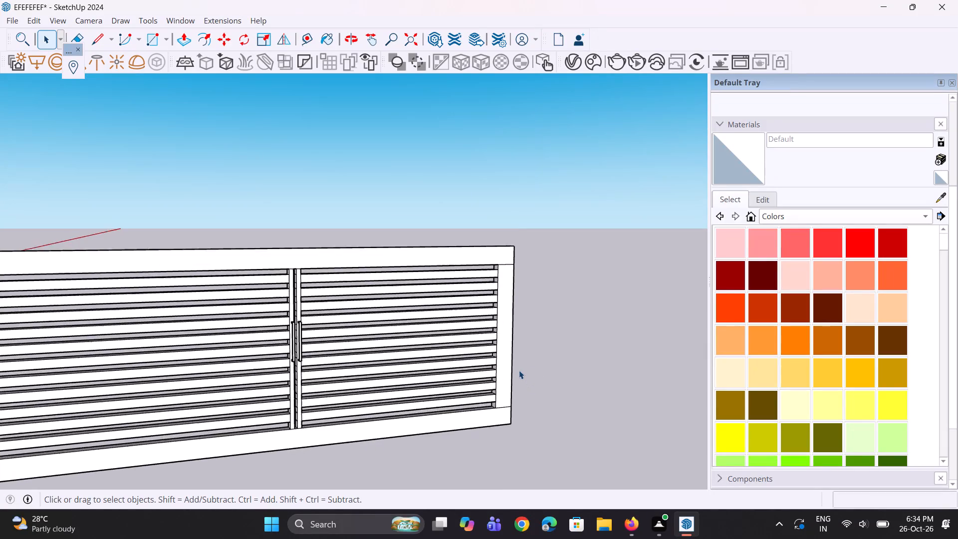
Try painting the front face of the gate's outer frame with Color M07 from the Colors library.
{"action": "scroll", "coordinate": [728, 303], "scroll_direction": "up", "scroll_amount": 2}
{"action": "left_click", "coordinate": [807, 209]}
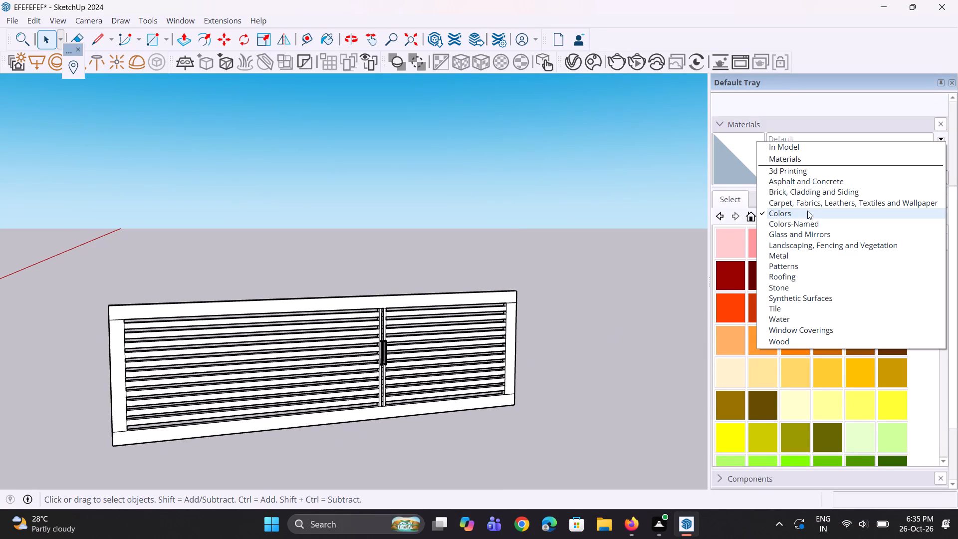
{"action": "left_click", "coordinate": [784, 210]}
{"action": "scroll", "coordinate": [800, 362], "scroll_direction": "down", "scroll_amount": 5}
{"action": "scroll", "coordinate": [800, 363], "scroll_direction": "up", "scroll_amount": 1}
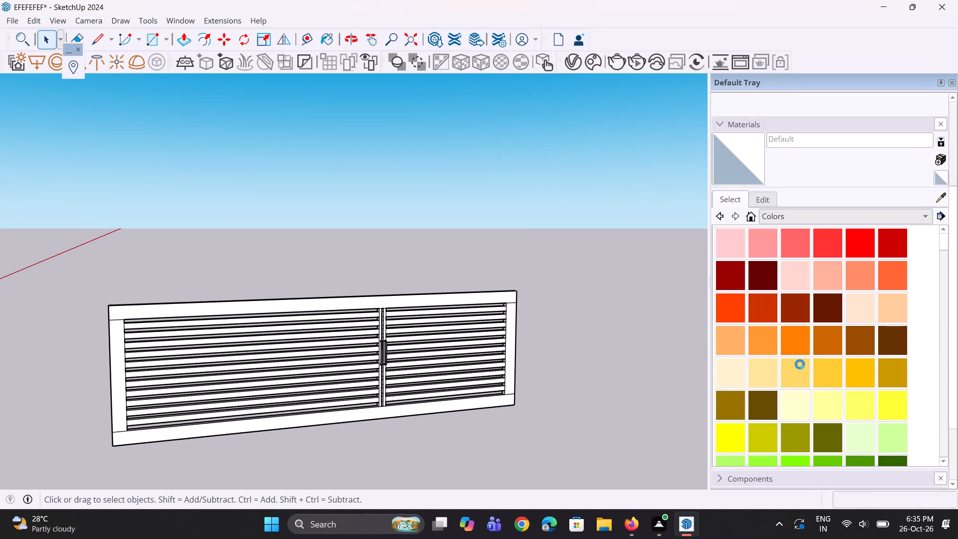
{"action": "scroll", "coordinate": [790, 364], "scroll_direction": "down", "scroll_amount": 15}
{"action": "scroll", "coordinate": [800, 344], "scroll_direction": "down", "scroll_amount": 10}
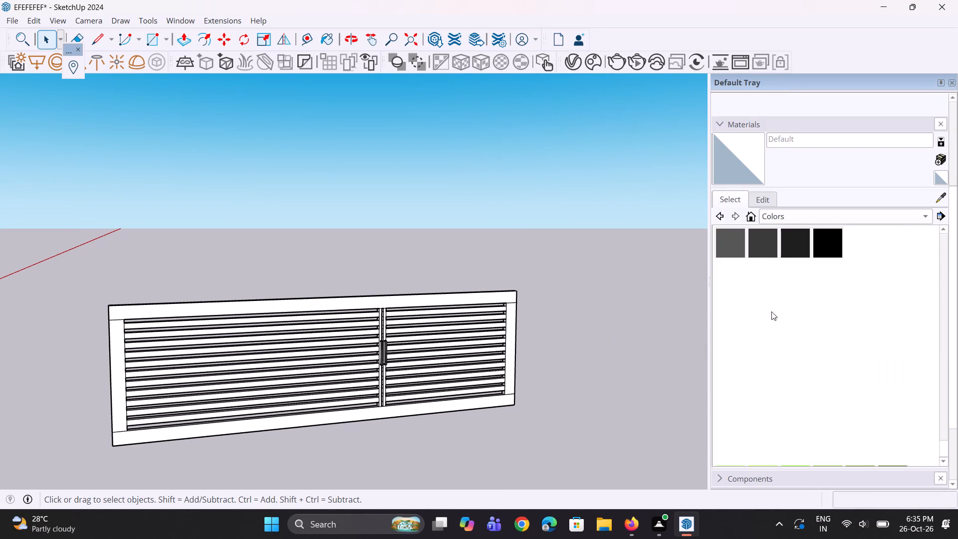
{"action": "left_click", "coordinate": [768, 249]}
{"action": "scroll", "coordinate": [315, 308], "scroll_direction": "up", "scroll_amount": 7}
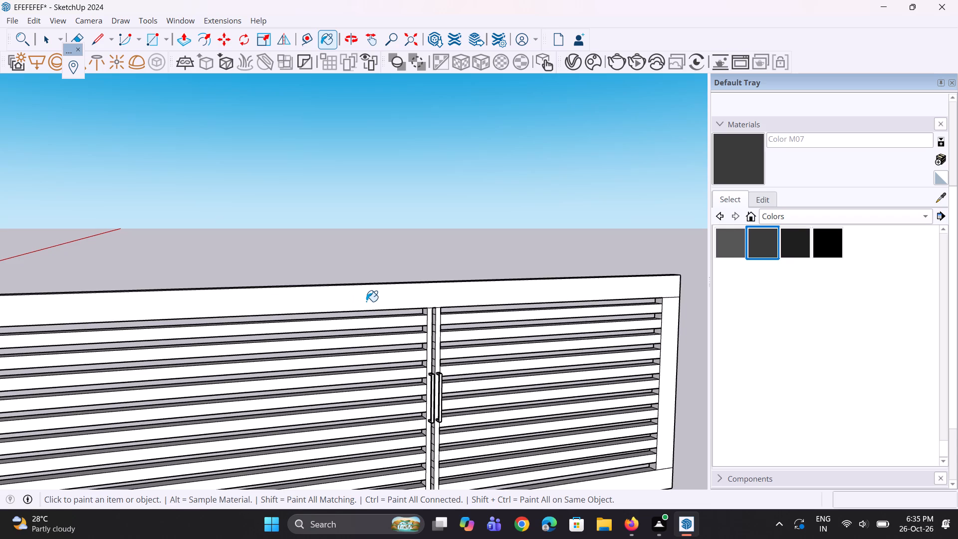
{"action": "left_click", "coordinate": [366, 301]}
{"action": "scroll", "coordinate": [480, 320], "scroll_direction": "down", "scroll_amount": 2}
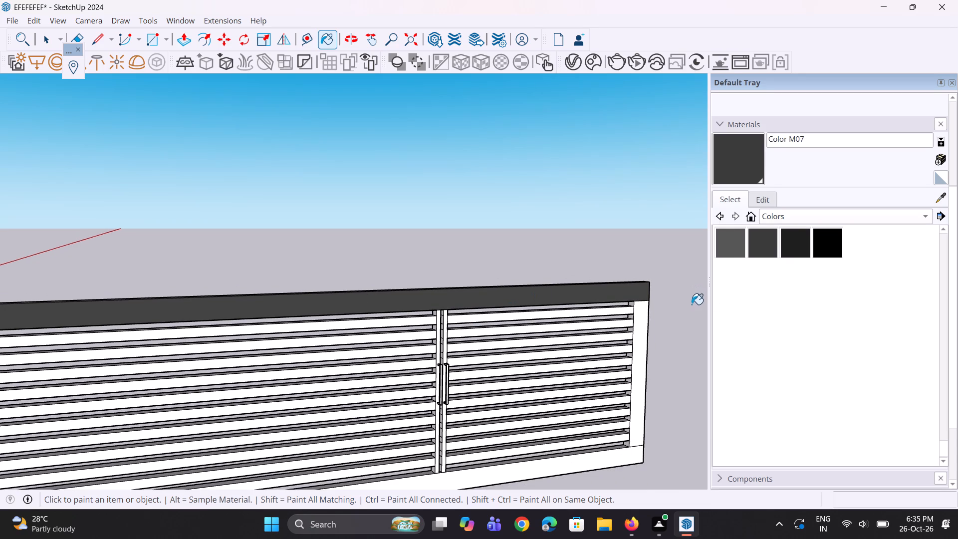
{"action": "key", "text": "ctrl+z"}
Erase the short seam lines at all four corners of the gate's outer frame.
{"action": "key", "text": "e"}
{"action": "scroll", "coordinate": [636, 303], "scroll_direction": "up", "scroll_amount": 6}
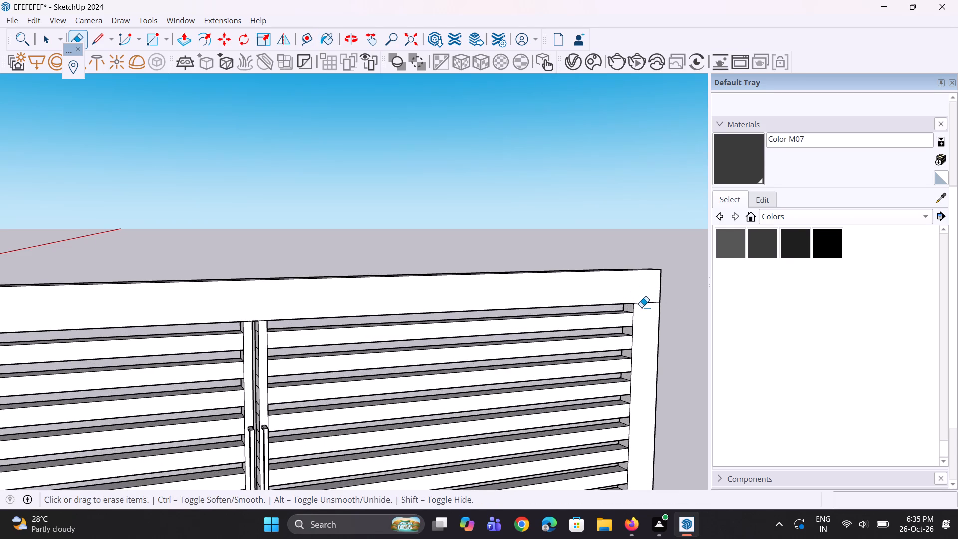
{"action": "left_click", "coordinate": [645, 303]}
{"action": "scroll", "coordinate": [594, 279], "scroll_direction": "down", "scroll_amount": 9}
{"action": "scroll", "coordinate": [615, 432], "scroll_direction": "up", "scroll_amount": 6}
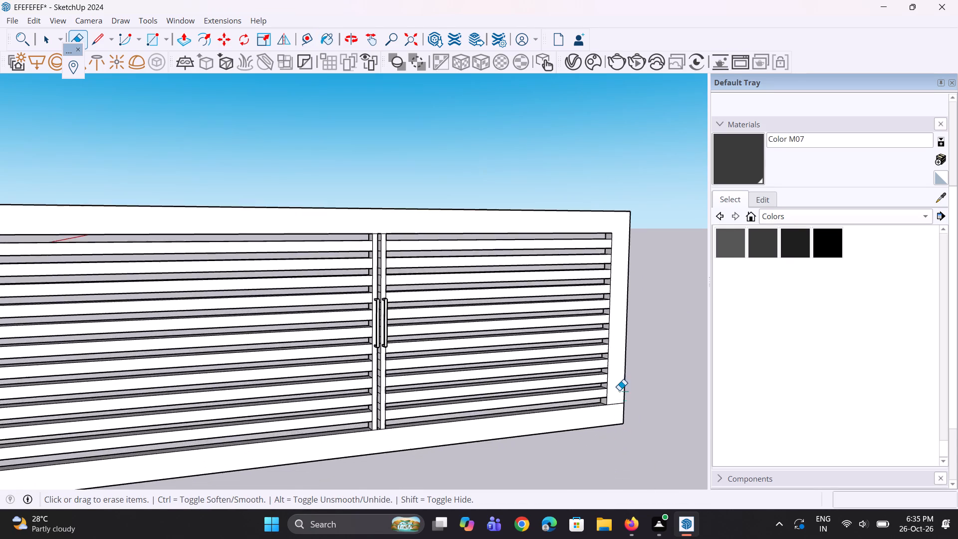
{"action": "scroll", "coordinate": [619, 390], "scroll_direction": "up", "scroll_amount": 6}
{"action": "left_click_drag", "start_coordinate": [619, 401], "coordinate": [621, 412]}
{"action": "left_click", "coordinate": [621, 413]}
{"action": "scroll", "coordinate": [624, 413], "scroll_direction": "down", "scroll_amount": 4}
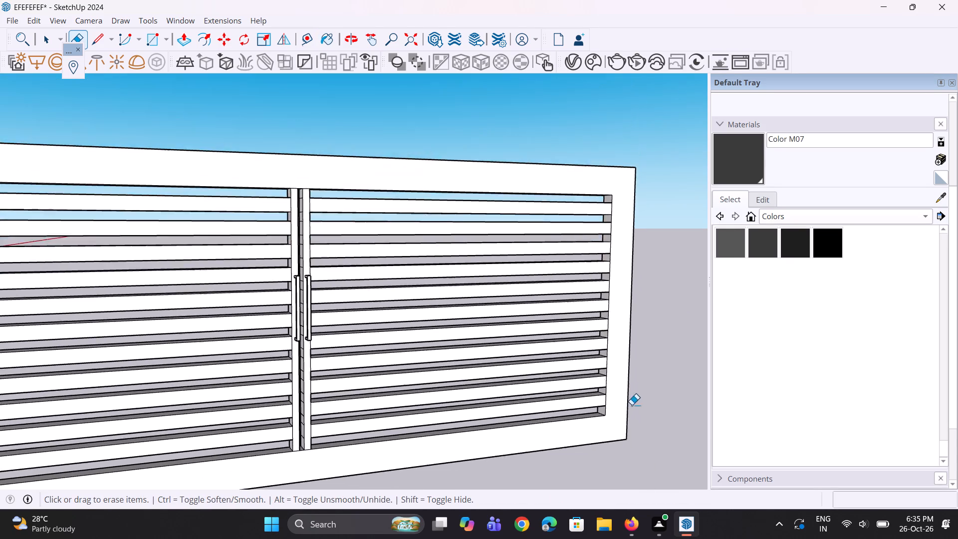
{"action": "scroll", "coordinate": [632, 405], "scroll_direction": "down", "scroll_amount": 12}
{"action": "scroll", "coordinate": [184, 340], "scroll_direction": "up", "scroll_amount": 7}
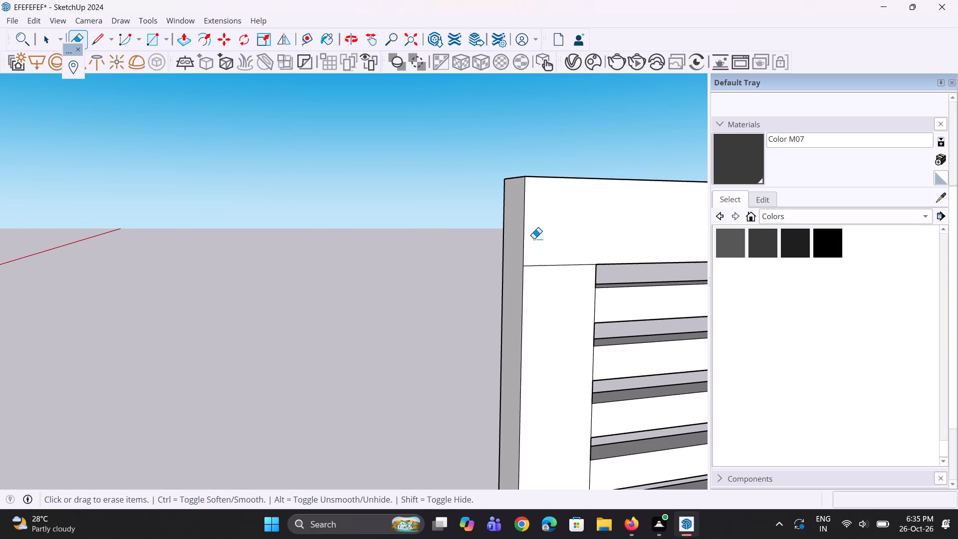
{"action": "left_click_drag", "start_coordinate": [543, 261], "coordinate": [552, 293]}
{"action": "scroll", "coordinate": [351, 259], "scroll_direction": "down", "scroll_amount": 7}
{"action": "scroll", "coordinate": [312, 331], "scroll_direction": "up", "scroll_amount": 12}
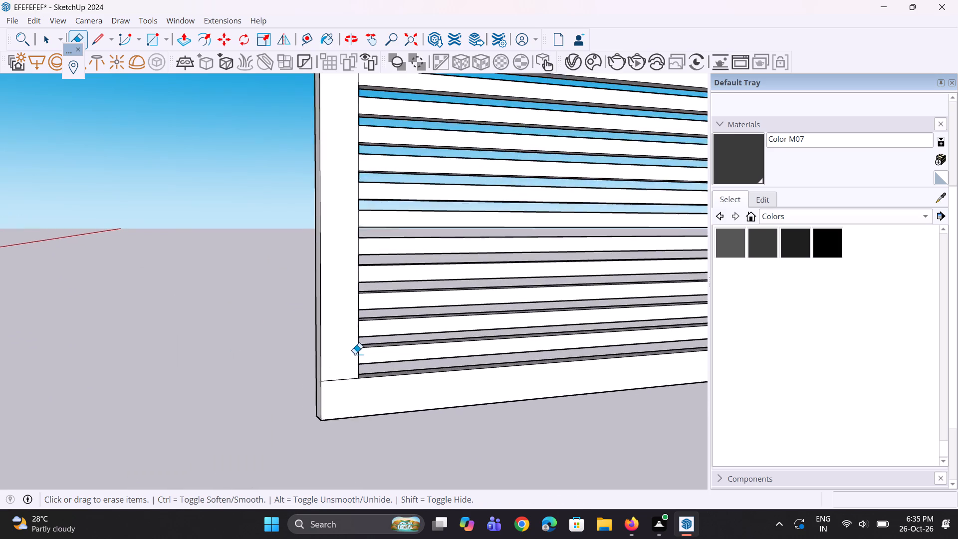
{"action": "left_click_drag", "start_coordinate": [341, 375], "coordinate": [340, 397]}
Paint the front face of the gate's outer frame with Color M07.
{"action": "scroll", "coordinate": [261, 375], "scroll_direction": "down", "scroll_amount": 6}
{"action": "middle_click_drag", "start_coordinate": [334, 357], "coordinate": [299, 366]}
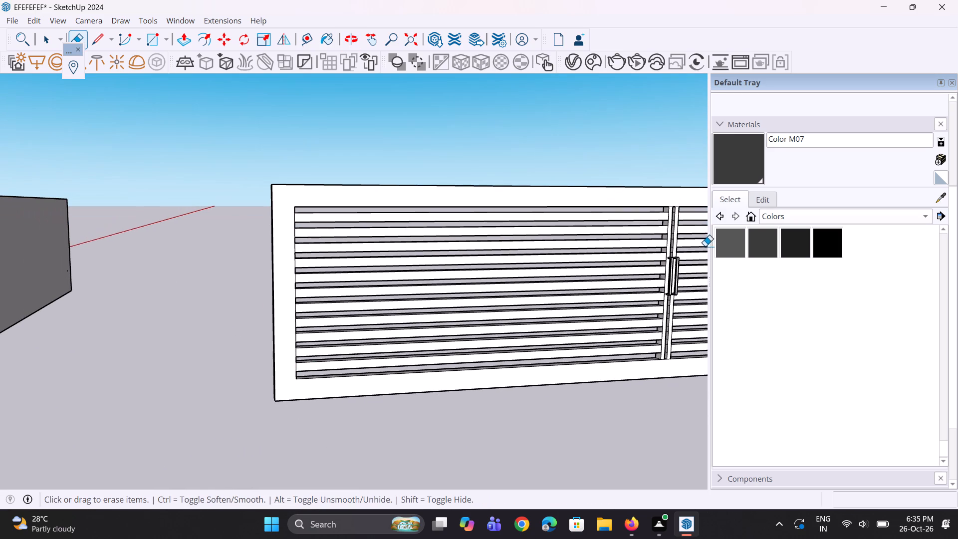
{"action": "left_click", "coordinate": [739, 247]}
{"action": "scroll", "coordinate": [515, 228], "scroll_direction": "up", "scroll_amount": 2}
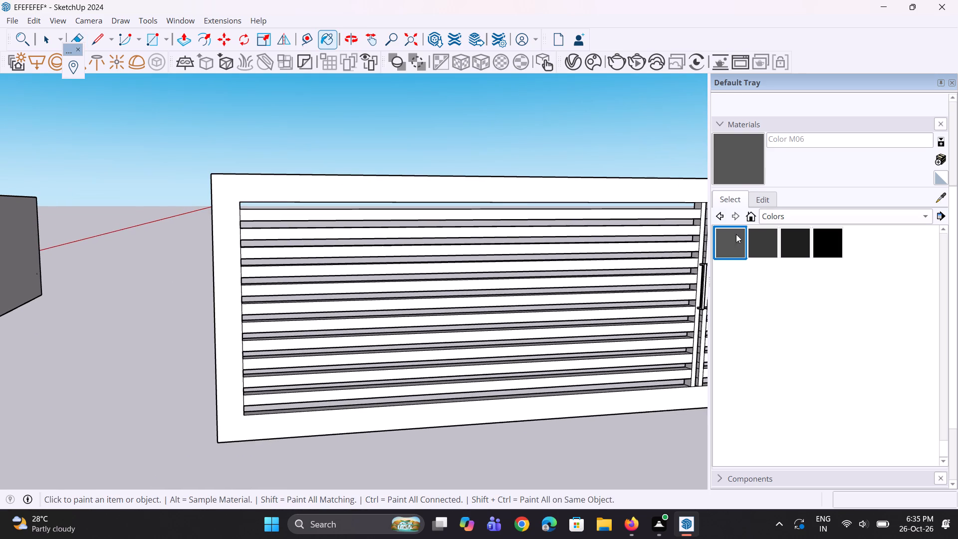
{"action": "left_click", "coordinate": [755, 244]}
{"action": "scroll", "coordinate": [555, 212], "scroll_direction": "up", "scroll_amount": 3}
{"action": "left_click", "coordinate": [548, 198]}
{"action": "scroll", "coordinate": [328, 235], "scroll_direction": "down", "scroll_amount": 3}
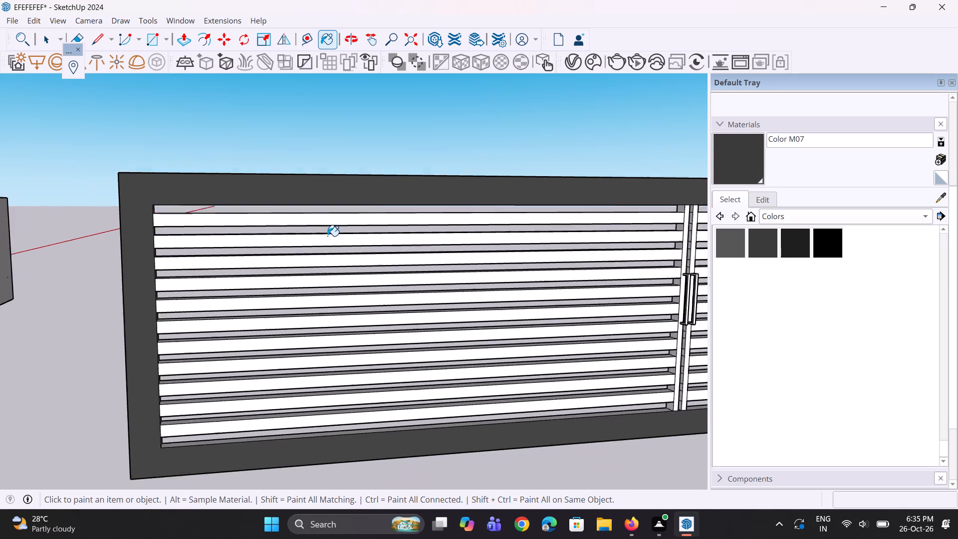
Paint the front faces of the left leaf's top three slats with Color M06.
{"action": "scroll", "coordinate": [327, 236], "scroll_direction": "down", "scroll_amount": 2}
{"action": "scroll", "coordinate": [570, 226], "scroll_direction": "up", "scroll_amount": 6}
{"action": "middle_click", "coordinate": [609, 260]}
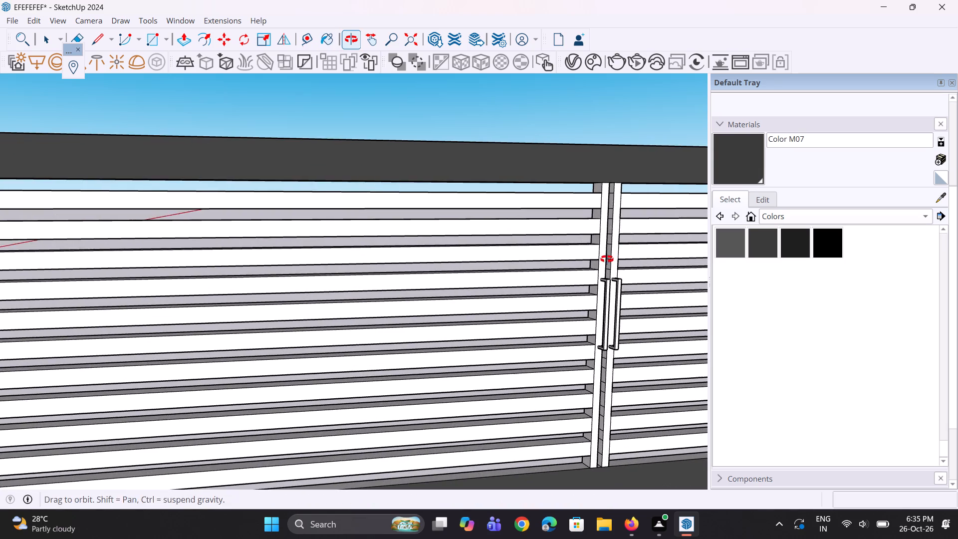
{"action": "left_click", "coordinate": [728, 259]}
{"action": "scroll", "coordinate": [490, 209], "scroll_direction": "up", "scroll_amount": 2}
{"action": "left_click", "coordinate": [495, 197]}
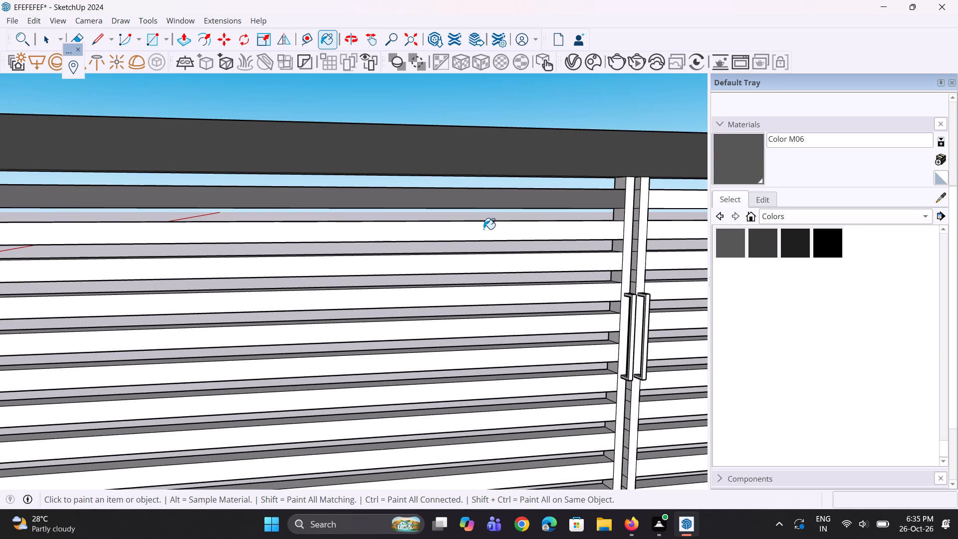
{"action": "left_click", "coordinate": [483, 229]}
{"action": "scroll", "coordinate": [468, 252], "scroll_direction": "down", "scroll_amount": 10}
{"action": "middle_click_drag", "start_coordinate": [476, 253], "coordinate": [384, 234]}
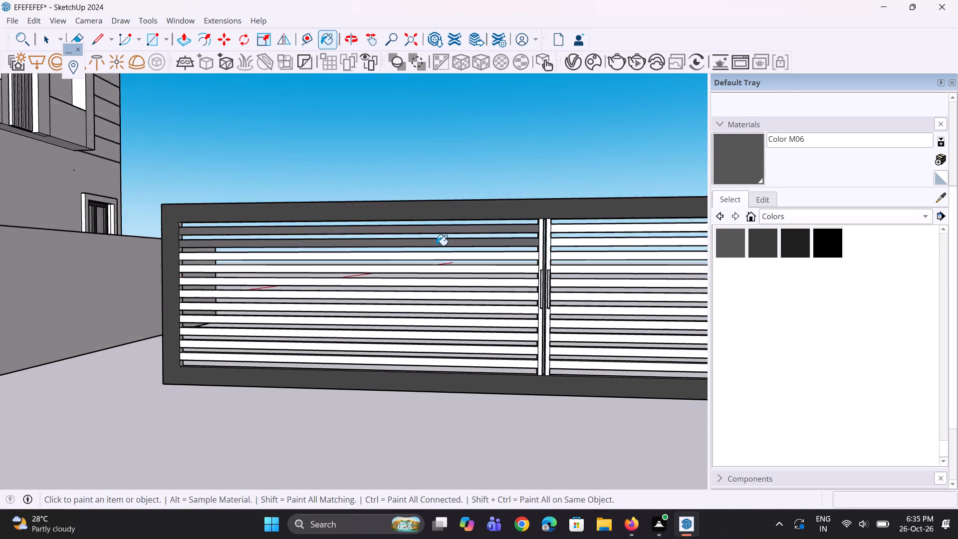
{"action": "scroll", "coordinate": [437, 246], "scroll_direction": "up", "scroll_amount": 5}
{"action": "left_click", "coordinate": [449, 253]}
{"action": "left_click", "coordinate": [450, 259]}
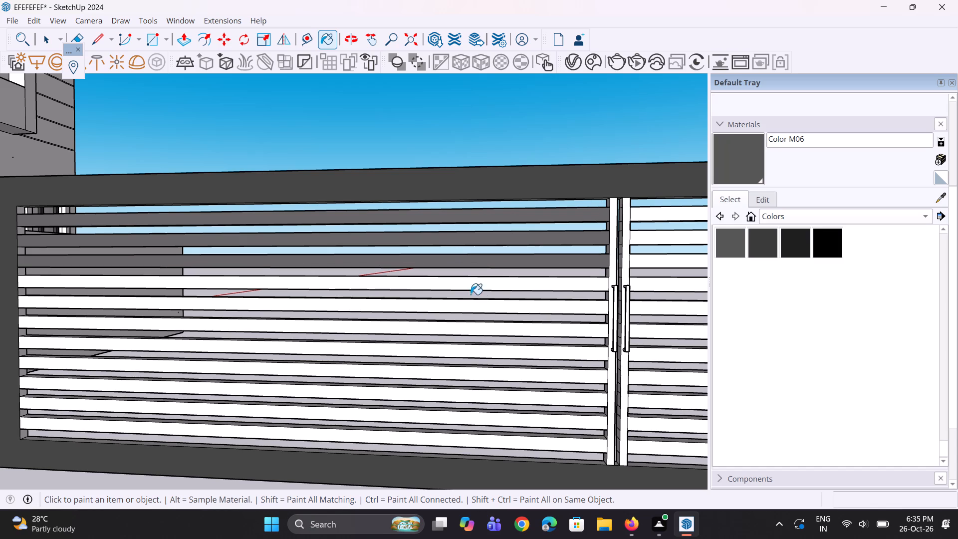
Paint the front faces of the left leaf's remaining eight slats with Color M06.
{"action": "left_click", "coordinate": [492, 285]}
{"action": "left_click", "coordinate": [493, 309]}
{"action": "left_click", "coordinate": [516, 331]}
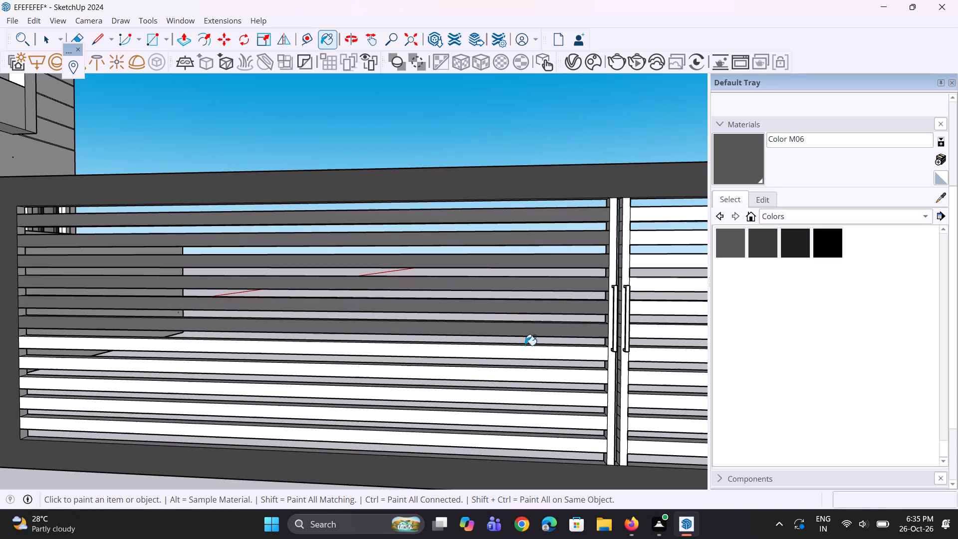
{"action": "left_click", "coordinate": [540, 352]}
{"action": "left_click", "coordinate": [543, 374]}
{"action": "left_click", "coordinate": [545, 393]}
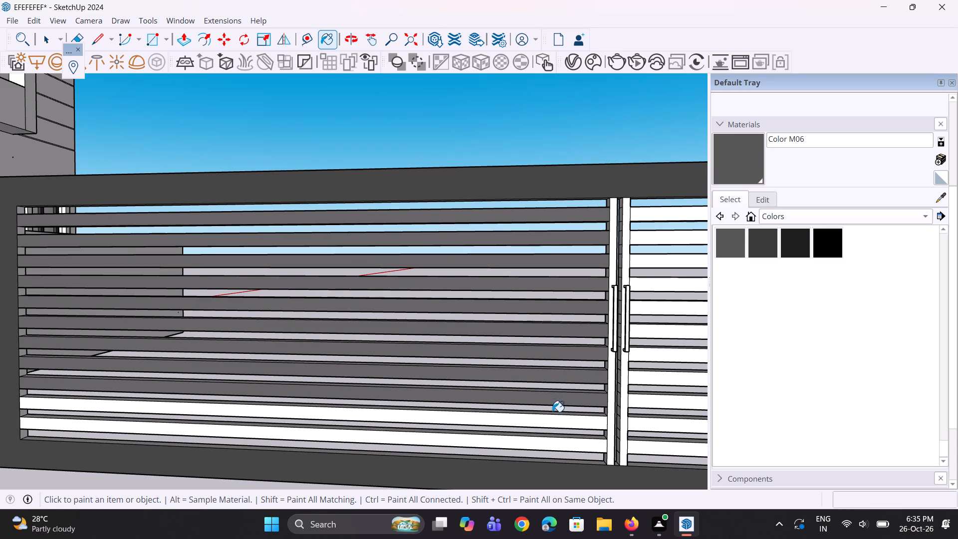
{"action": "left_click", "coordinate": [553, 417]}
{"action": "left_click", "coordinate": [554, 443]}
Paint the front faces of the right leaf's upper five slats with Color M06.
{"action": "scroll", "coordinate": [471, 375], "scroll_direction": "down", "scroll_amount": 5}
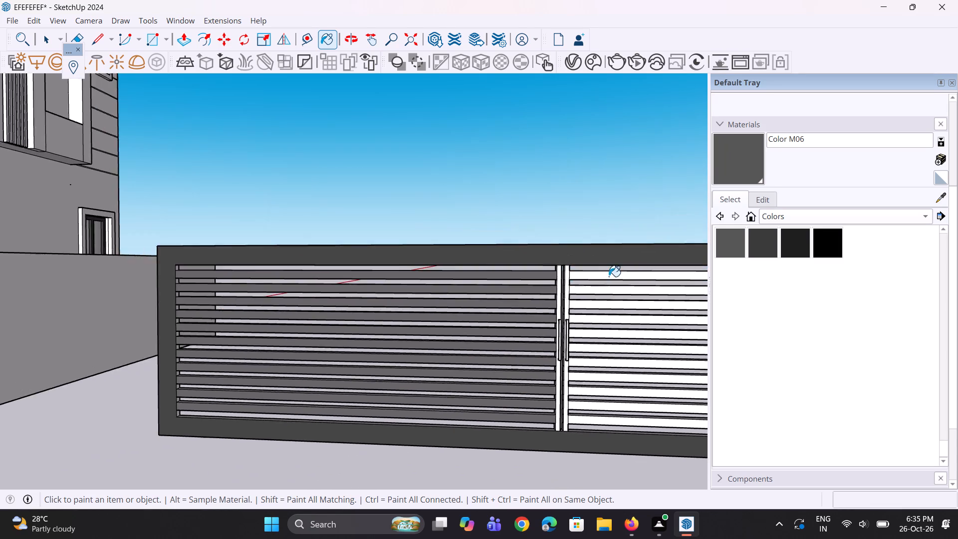
{"action": "scroll", "coordinate": [616, 265], "scroll_direction": "up", "scroll_amount": 6}
{"action": "left_click", "coordinate": [612, 281]}
{"action": "left_click", "coordinate": [611, 307]}
{"action": "left_click", "coordinate": [603, 332]}
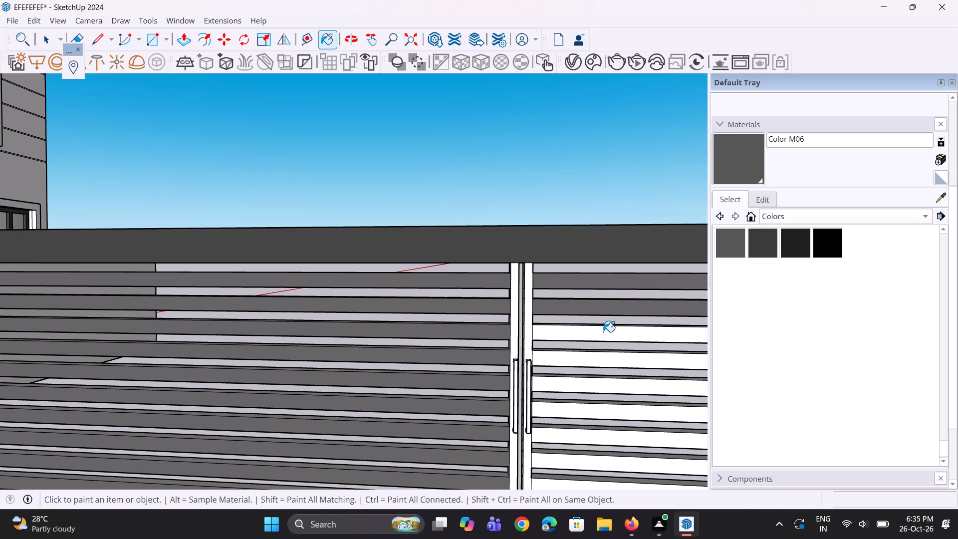
{"action": "left_click", "coordinate": [603, 354]}
{"action": "left_click", "coordinate": [604, 378]}
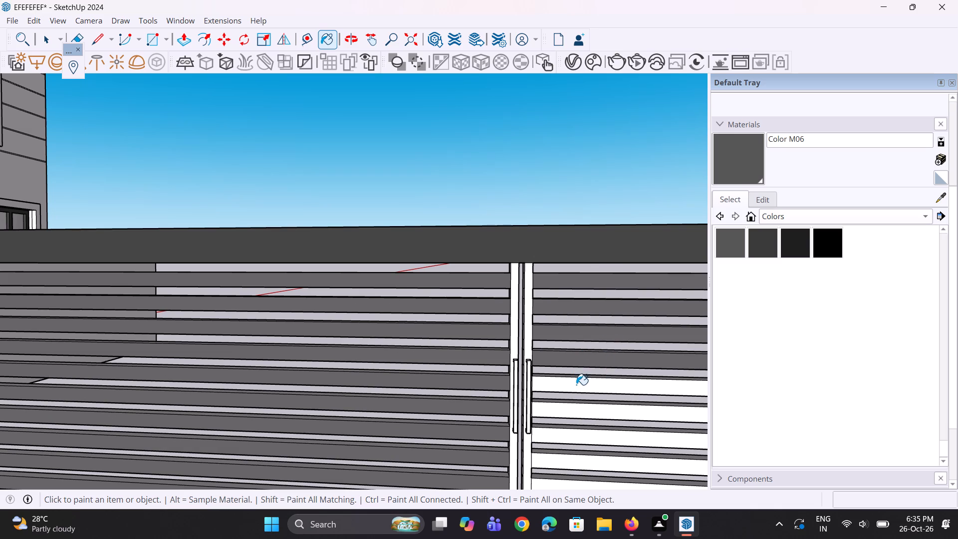
{"action": "left_click", "coordinate": [576, 385]}
Paint the front faces of the right leaf's remaining lower slats with Color M06.
{"action": "scroll", "coordinate": [564, 340], "scroll_direction": "down", "scroll_amount": 2}
{"action": "scroll", "coordinate": [564, 404], "scroll_direction": "up", "scroll_amount": 7}
{"action": "left_click", "coordinate": [577, 390]}
{"action": "left_click", "coordinate": [577, 438]}
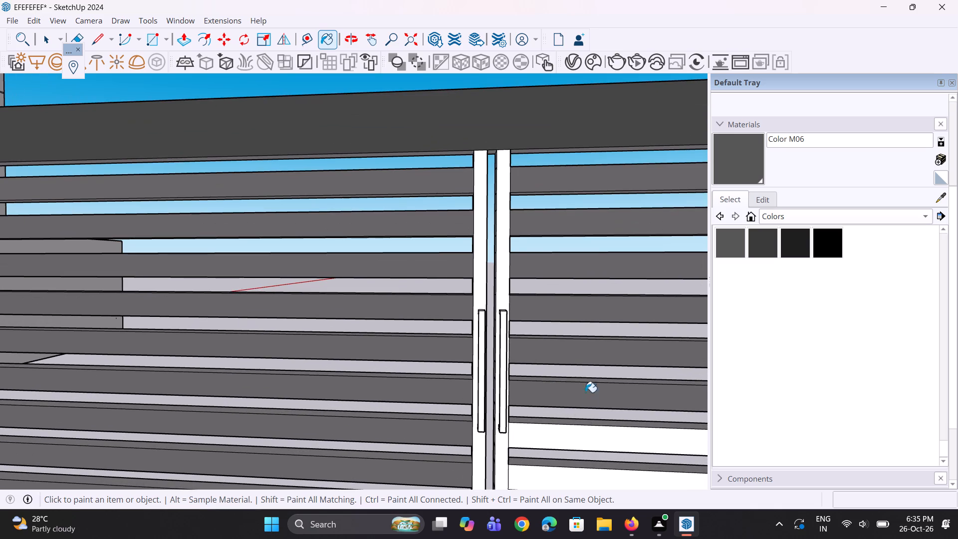
{"action": "scroll", "coordinate": [562, 313], "scroll_direction": "down", "scroll_amount": 12}
{"action": "scroll", "coordinate": [550, 332], "scroll_direction": "up", "scroll_amount": 7}
{"action": "left_click", "coordinate": [551, 344]}
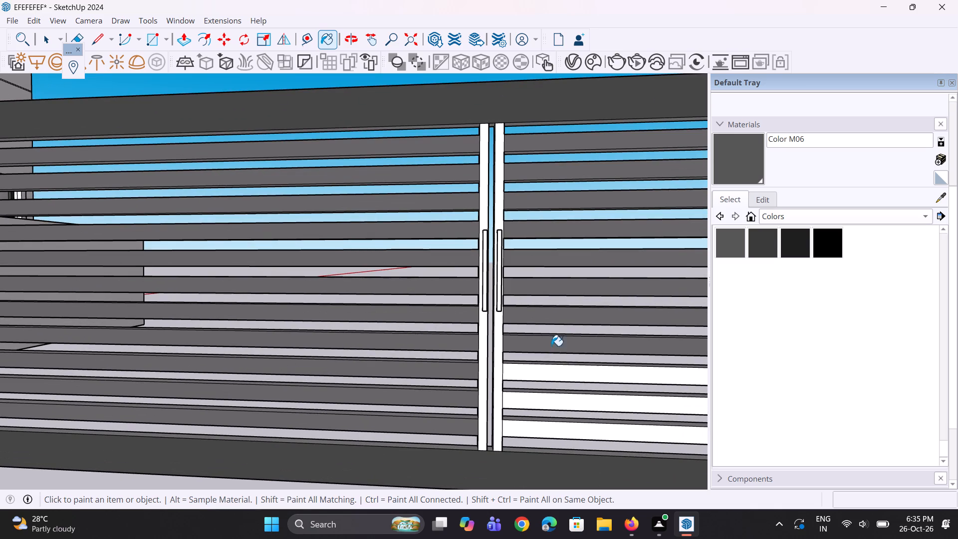
{"action": "left_click", "coordinate": [545, 377]}
{"action": "left_click", "coordinate": [548, 399]}
{"action": "left_click", "coordinate": [552, 429]}
Paint the top faces of the right leaf's upper five slats with Color M06.
{"action": "scroll", "coordinate": [485, 306], "scroll_direction": "down", "scroll_amount": 3}
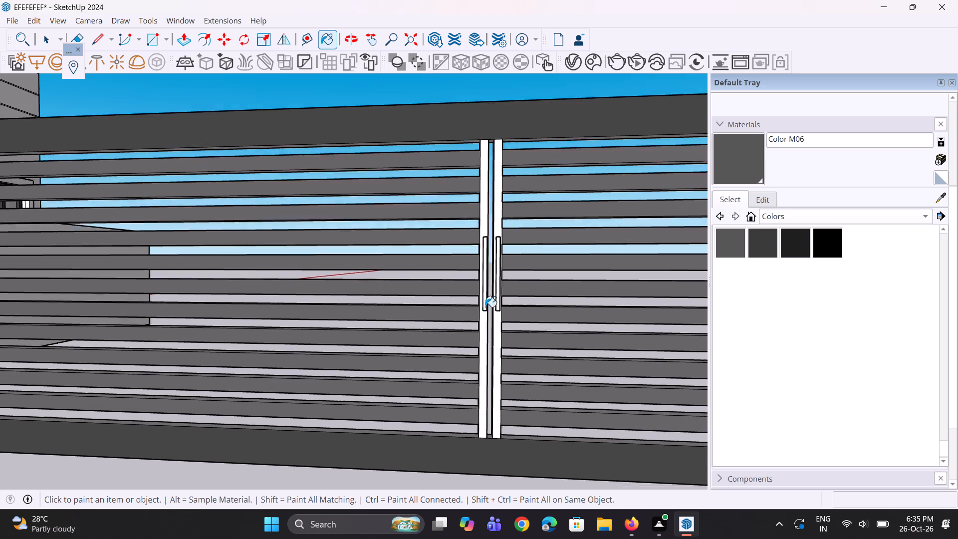
{"action": "scroll", "coordinate": [485, 307], "scroll_direction": "down", "scroll_amount": 1}
{"action": "middle_click_drag", "start_coordinate": [477, 312], "coordinate": [491, 376]}
{"action": "scroll", "coordinate": [561, 191], "scroll_direction": "up", "scroll_amount": 9}
{"action": "scroll", "coordinate": [550, 186], "scroll_direction": "down", "scroll_amount": 2}
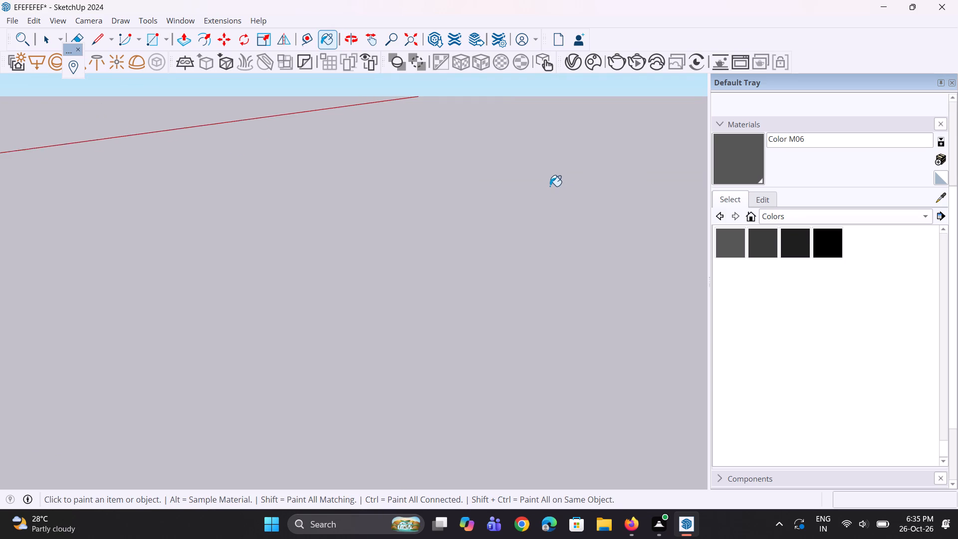
{"action": "scroll", "coordinate": [550, 186], "scroll_direction": "down", "scroll_amount": 3}
{"action": "scroll", "coordinate": [473, 111], "scroll_direction": "up", "scroll_amount": 7}
{"action": "left_click", "coordinate": [460, 269]}
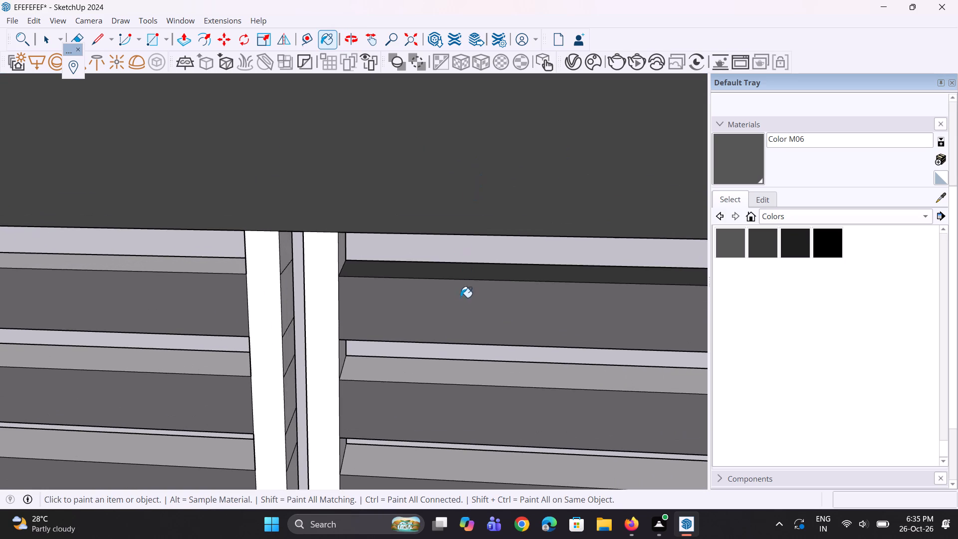
{"action": "left_click", "coordinate": [452, 373]}
{"action": "scroll", "coordinate": [418, 254], "scroll_direction": "down", "scroll_amount": 5}
{"action": "scroll", "coordinate": [420, 338], "scroll_direction": "up", "scroll_amount": 10}
{"action": "middle_click_drag", "start_coordinate": [434, 302], "coordinate": [434, 313]}
{"action": "left_click", "coordinate": [440, 288]}
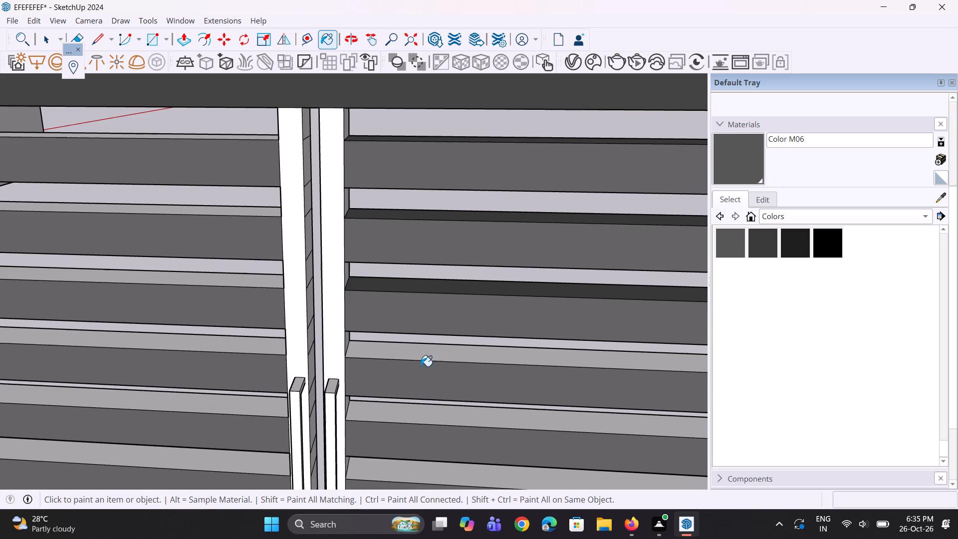
{"action": "left_click", "coordinate": [430, 353]}
{"action": "left_click", "coordinate": [437, 416]}
Continue Color M06 down the right leaf, painting the slats' top faces on all but the lowest two.
{"action": "scroll", "coordinate": [398, 295], "scroll_direction": "down", "scroll_amount": 3}
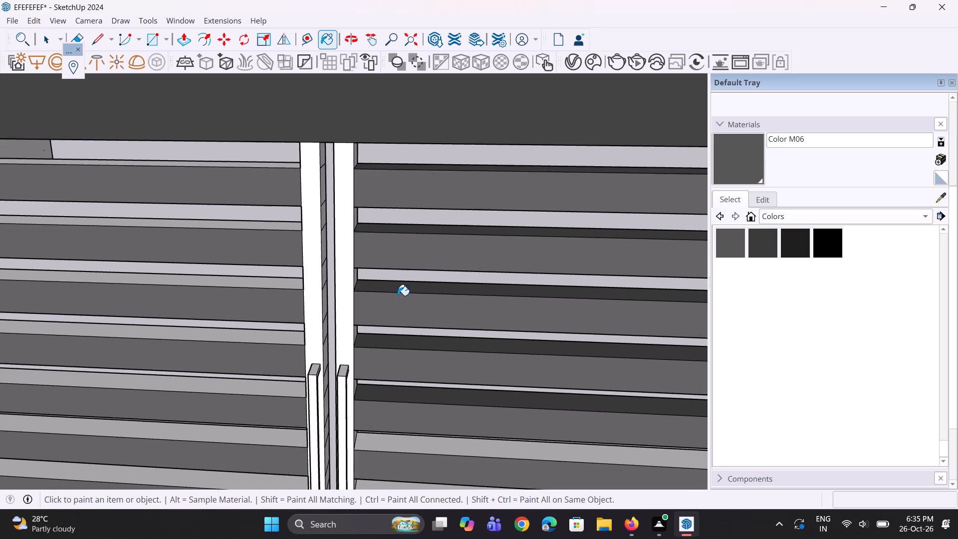
{"action": "scroll", "coordinate": [398, 295], "scroll_direction": "down", "scroll_amount": 2}
{"action": "scroll", "coordinate": [450, 435], "scroll_direction": "up", "scroll_amount": 7}
{"action": "left_click", "coordinate": [458, 403]}
{"action": "left_click", "coordinate": [463, 456]}
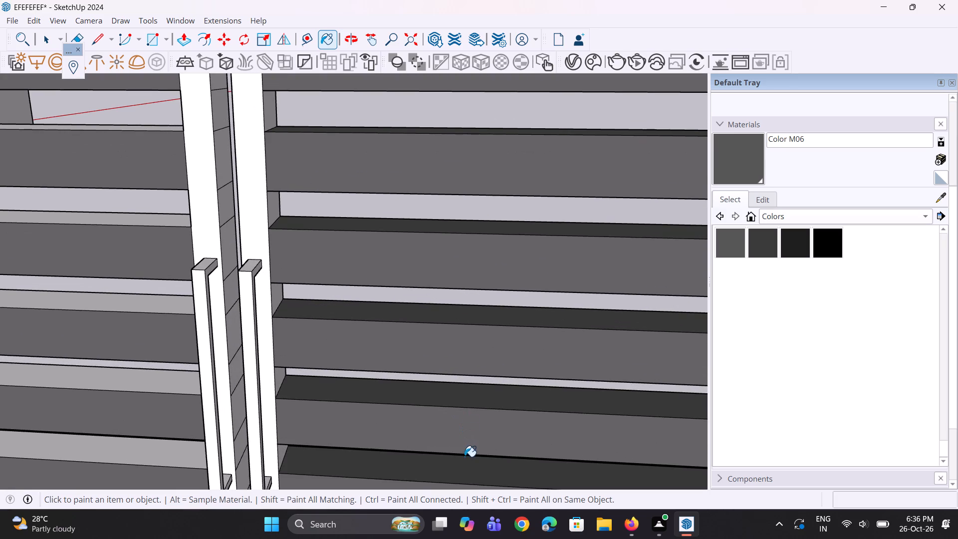
{"action": "scroll", "coordinate": [424, 360], "scroll_direction": "down", "scroll_amount": 17}
{"action": "scroll", "coordinate": [416, 450], "scroll_direction": "up", "scroll_amount": 2}
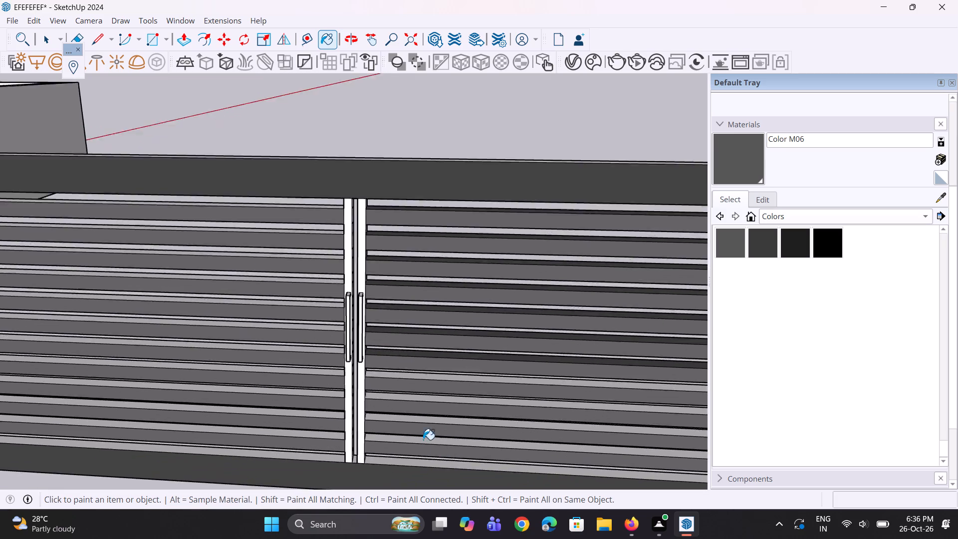
{"action": "scroll", "coordinate": [423, 440], "scroll_direction": "up", "scroll_amount": 10}
{"action": "left_click", "coordinate": [428, 367]}
{"action": "left_click", "coordinate": [429, 408]}
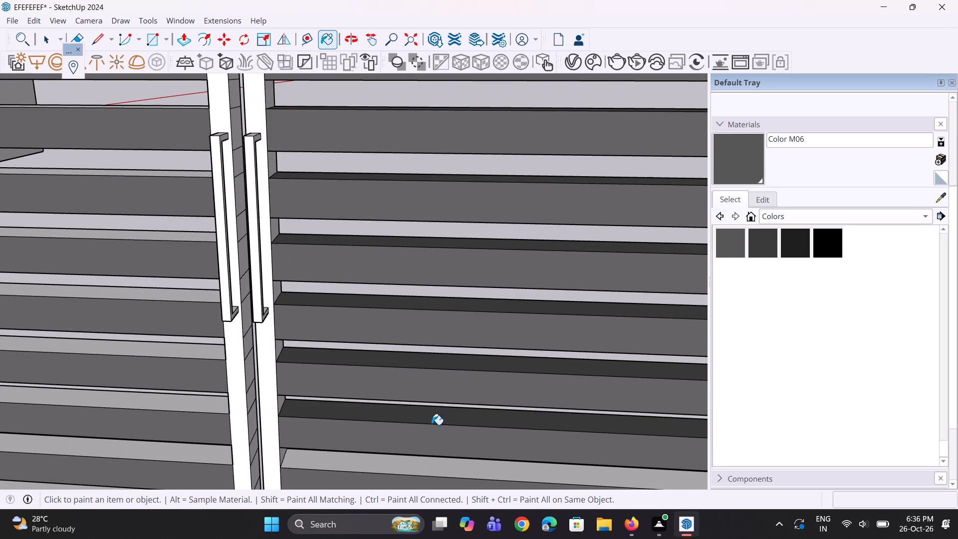
{"action": "left_click", "coordinate": [434, 467]}
Paint the top faces of the right leaf's lowest two slats with Color M06.
{"action": "scroll", "coordinate": [383, 268], "scroll_direction": "down", "scroll_amount": 9}
{"action": "scroll", "coordinate": [408, 387], "scroll_direction": "up", "scroll_amount": 7}
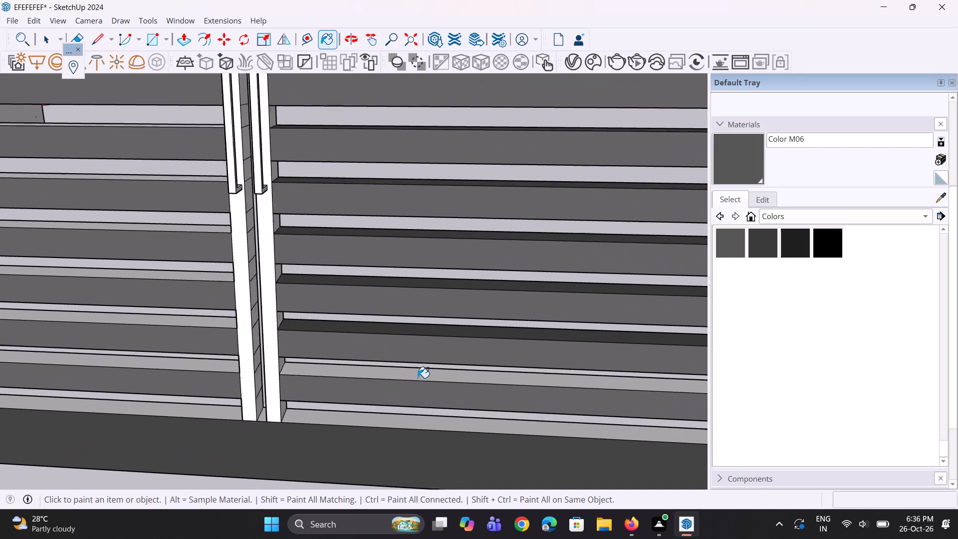
{"action": "scroll", "coordinate": [418, 378], "scroll_direction": "up", "scroll_amount": 1}
{"action": "left_click", "coordinate": [419, 375]}
{"action": "left_click", "coordinate": [400, 427]}
Paint the undersides of the right leaf's lower slats with Color M06, working upward from the lowest slat.
{"action": "middle_click_drag", "start_coordinate": [384, 451], "coordinate": [441, 254]}
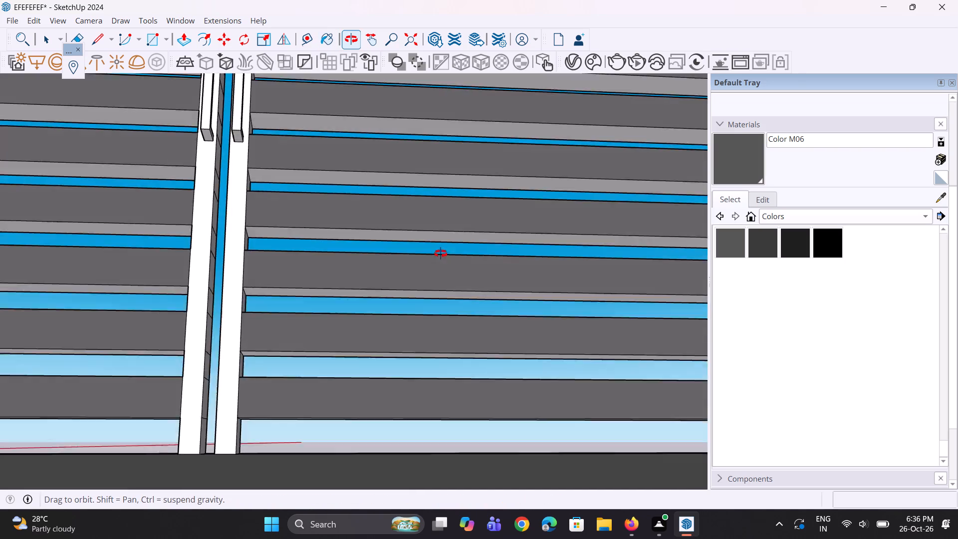
{"action": "middle_click_drag", "start_coordinate": [441, 254], "coordinate": [442, 244]}
{"action": "scroll", "coordinate": [363, 435], "scroll_direction": "up", "scroll_amount": 2}
{"action": "middle_click_drag", "start_coordinate": [363, 440], "coordinate": [382, 378]}
{"action": "left_click", "coordinate": [384, 402]}
{"action": "left_click", "coordinate": [399, 340]}
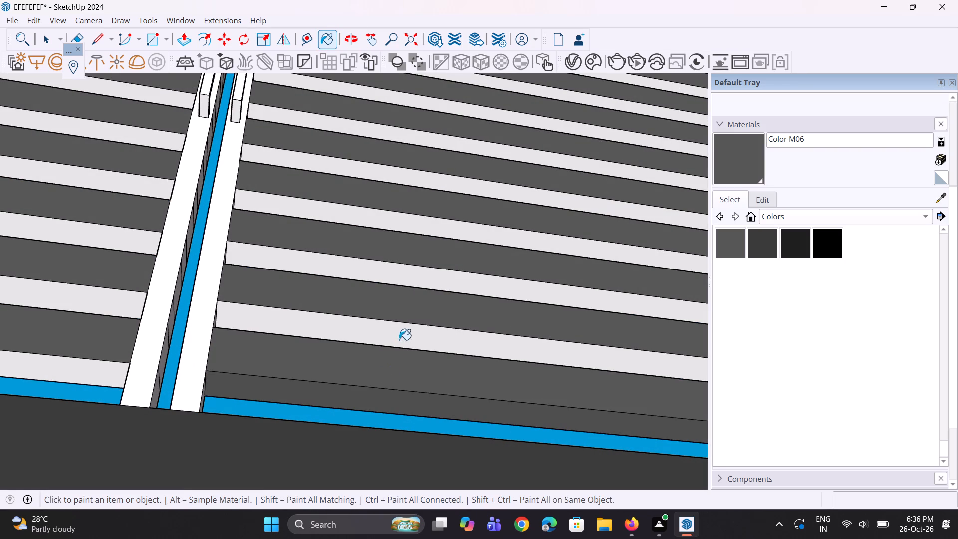
{"action": "left_click", "coordinate": [404, 282]}
{"action": "left_click", "coordinate": [418, 229]}
{"action": "left_click", "coordinate": [436, 192]}
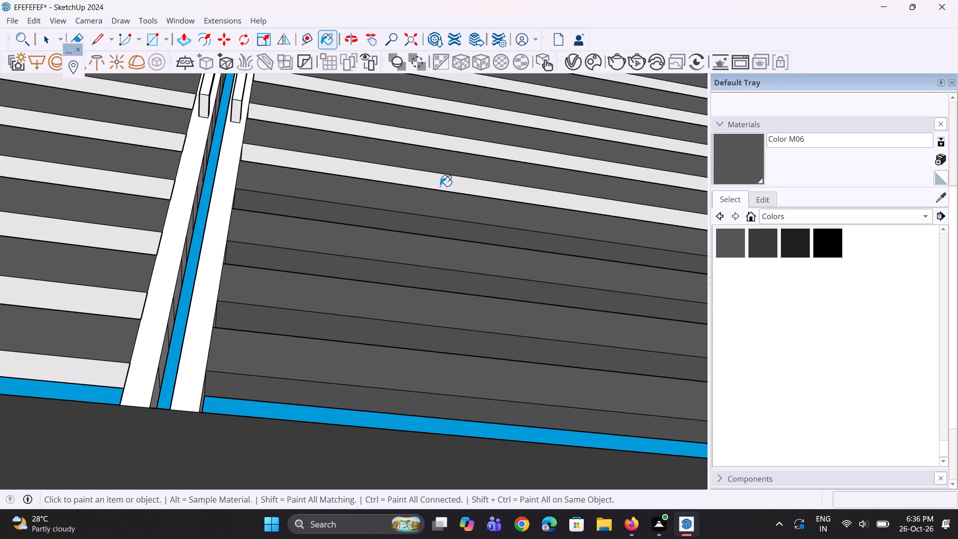
{"action": "left_click", "coordinate": [445, 183]}
{"action": "left_click", "coordinate": [465, 145]}
Paint the undersides of the right leaf's remaining upper slats with Color M06.
{"action": "scroll", "coordinate": [433, 263], "scroll_direction": "down", "scroll_amount": 6}
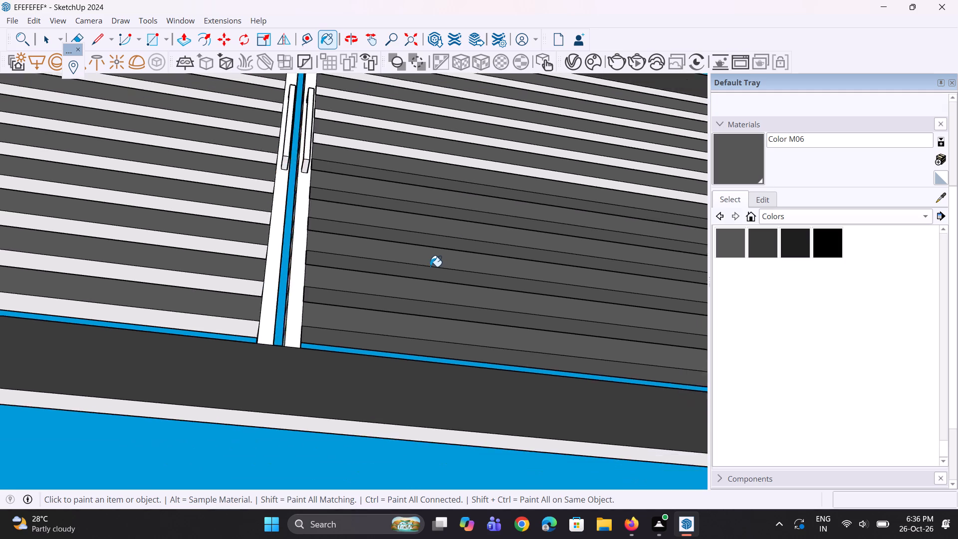
{"action": "scroll", "coordinate": [430, 267], "scroll_direction": "down", "scroll_amount": 5}
{"action": "scroll", "coordinate": [471, 171], "scroll_direction": "up", "scroll_amount": 2}
{"action": "scroll", "coordinate": [615, 117], "scroll_direction": "up", "scroll_amount": 4}
{"action": "scroll", "coordinate": [539, 159], "scroll_direction": "up", "scroll_amount": 7}
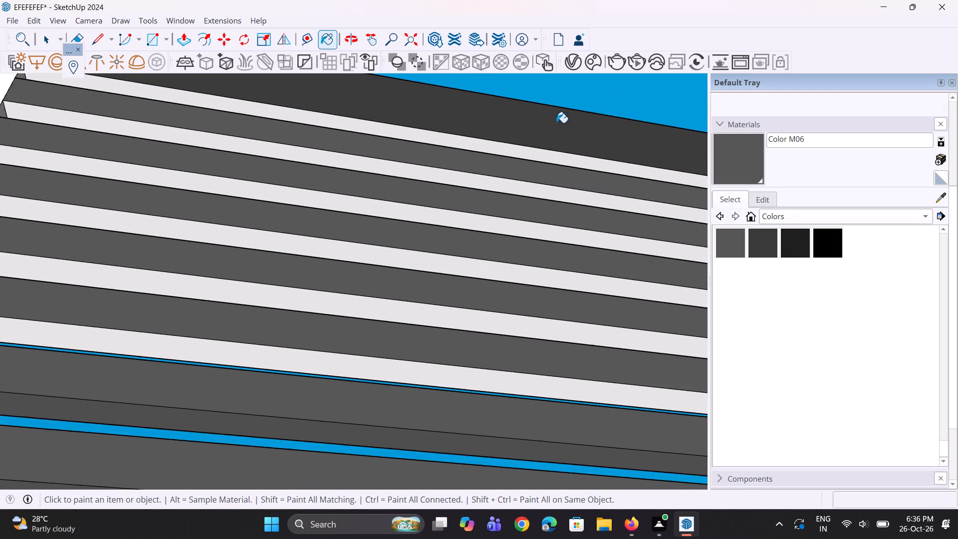
{"action": "left_click_drag", "start_coordinate": [553, 162], "coordinate": [558, 160]}
{"action": "left_click", "coordinate": [565, 200]}
{"action": "left_click", "coordinate": [564, 258]}
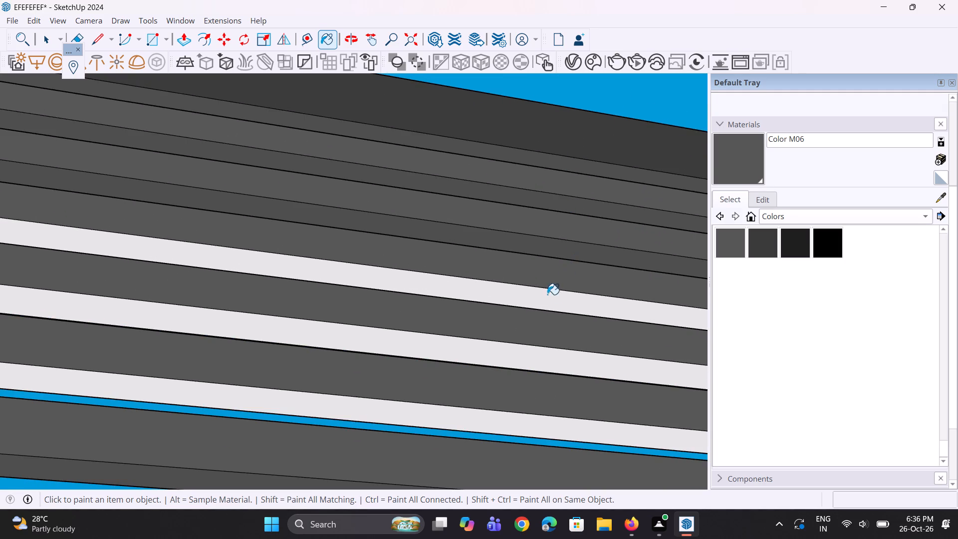
{"action": "left_click", "coordinate": [550, 302]}
{"action": "left_click", "coordinate": [554, 350]}
{"action": "scroll", "coordinate": [452, 230], "scroll_direction": "down", "scroll_amount": 5}
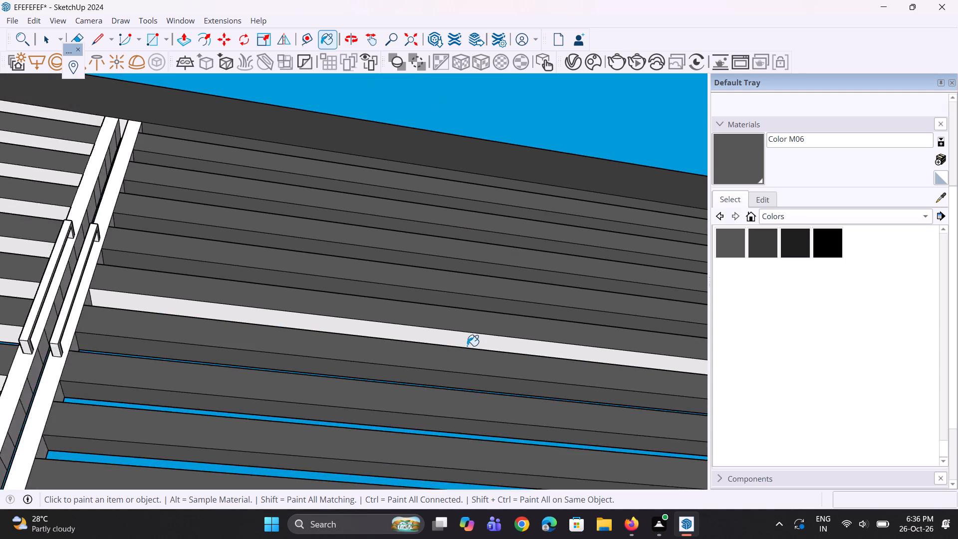
{"action": "scroll", "coordinate": [467, 346], "scroll_direction": "up", "scroll_amount": 3}
{"action": "left_click", "coordinate": [472, 338]}
Paint the top faces of the left leaf's upper slats with Color M06, down to about mid-height.
{"action": "scroll", "coordinate": [459, 315], "scroll_direction": "down", "scroll_amount": 12}
{"action": "middle_click_drag", "start_coordinate": [455, 302], "coordinate": [380, 496]}
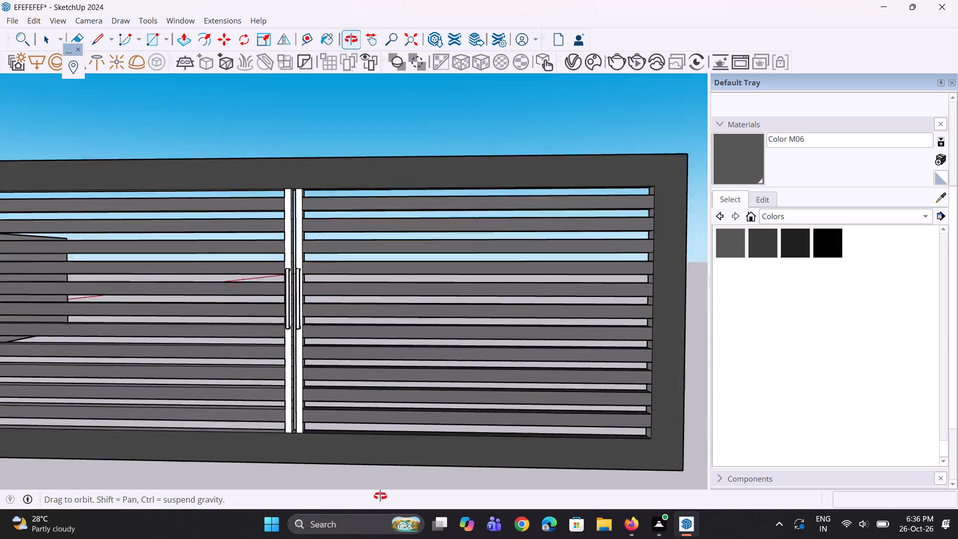
{"action": "middle_click_drag", "start_coordinate": [380, 496], "coordinate": [366, 489]}
{"action": "scroll", "coordinate": [67, 192], "scroll_direction": "up", "scroll_amount": 4}
{"action": "middle_click_drag", "start_coordinate": [166, 245], "coordinate": [176, 341]}
{"action": "scroll", "coordinate": [226, 212], "scroll_direction": "up", "scroll_amount": 3}
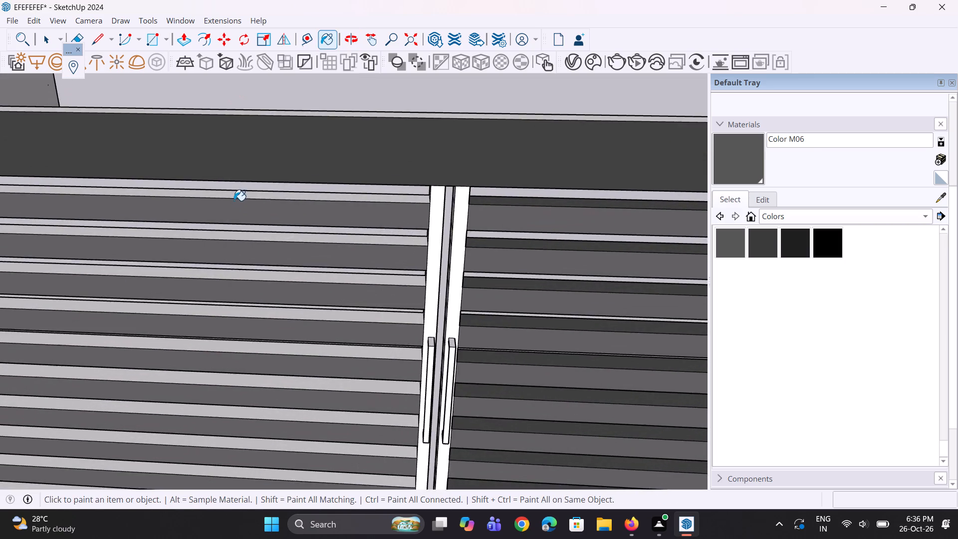
{"action": "scroll", "coordinate": [237, 198], "scroll_direction": "up", "scroll_amount": 3}
{"action": "left_click", "coordinate": [239, 195]}
{"action": "left_click", "coordinate": [255, 252]}
{"action": "left_click", "coordinate": [276, 302]}
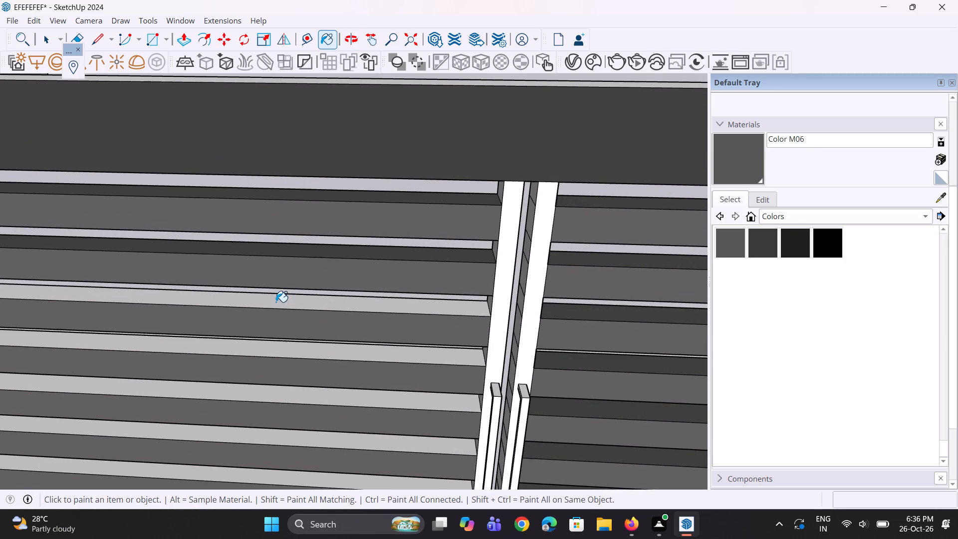
{"action": "scroll", "coordinate": [285, 158], "scroll_direction": "down", "scroll_amount": 4}
{"action": "scroll", "coordinate": [286, 331], "scroll_direction": "up", "scroll_amount": 3}
{"action": "left_click", "coordinate": [313, 284]}
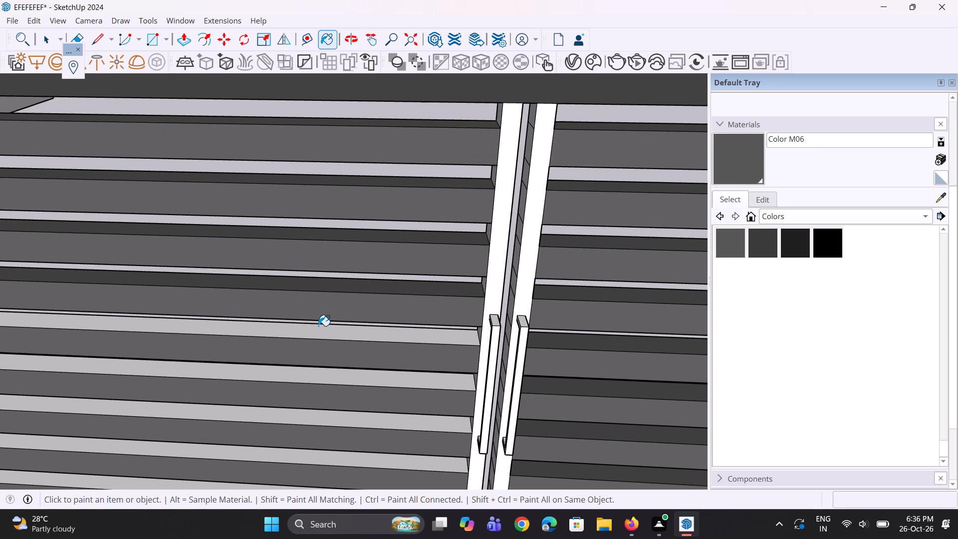
{"action": "left_click", "coordinate": [318, 326]}
{"action": "left_click", "coordinate": [323, 378]}
Paint the top faces of the left leaf's remaining lower slats with Color M06.
{"action": "scroll", "coordinate": [289, 175], "scroll_direction": "down", "scroll_amount": 9}
{"action": "middle_click_drag", "start_coordinate": [270, 315], "coordinate": [270, 348]}
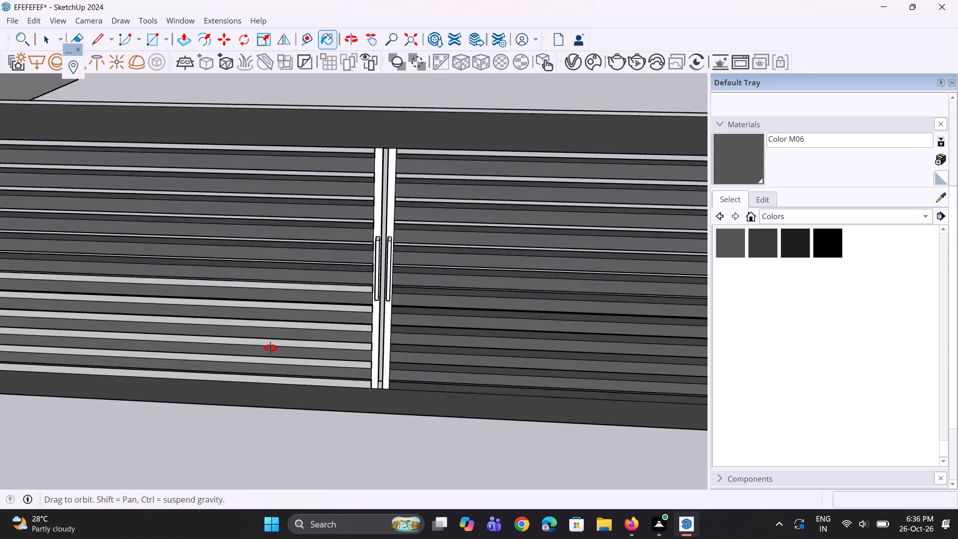
{"action": "middle_click_drag", "start_coordinate": [270, 348], "coordinate": [266, 368]}
{"action": "scroll", "coordinate": [270, 330], "scroll_direction": "up", "scroll_amount": 8}
{"action": "left_click", "coordinate": [286, 419]}
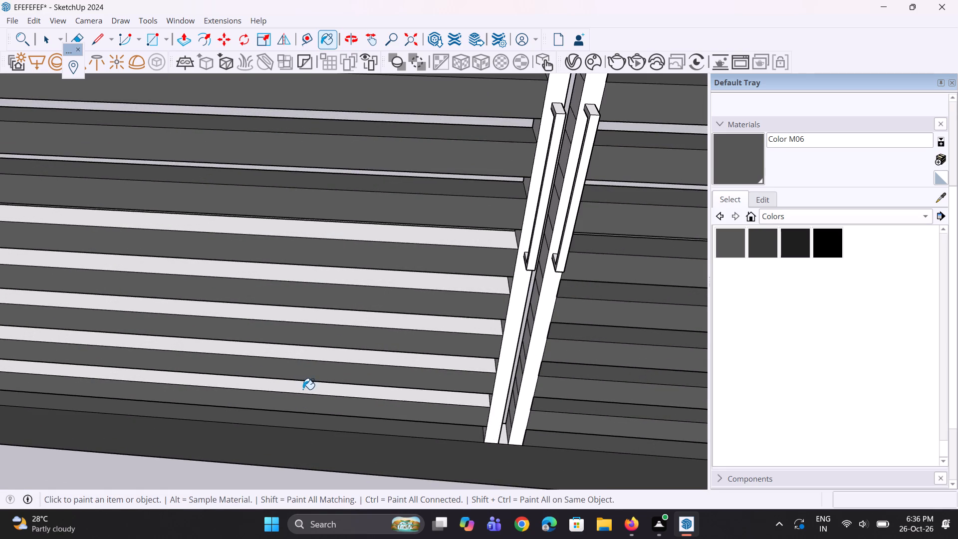
{"action": "left_click", "coordinate": [303, 389]}
{"action": "left_click", "coordinate": [306, 360]}
{"action": "left_click", "coordinate": [323, 323]}
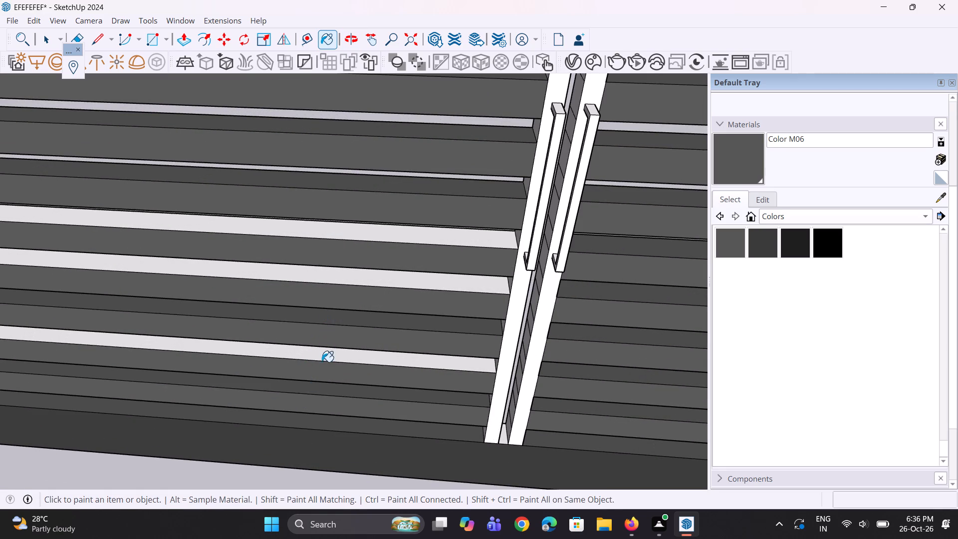
{"action": "left_click", "coordinate": [327, 359]}
{"action": "left_click", "coordinate": [348, 277]}
{"action": "left_click", "coordinate": [358, 243]}
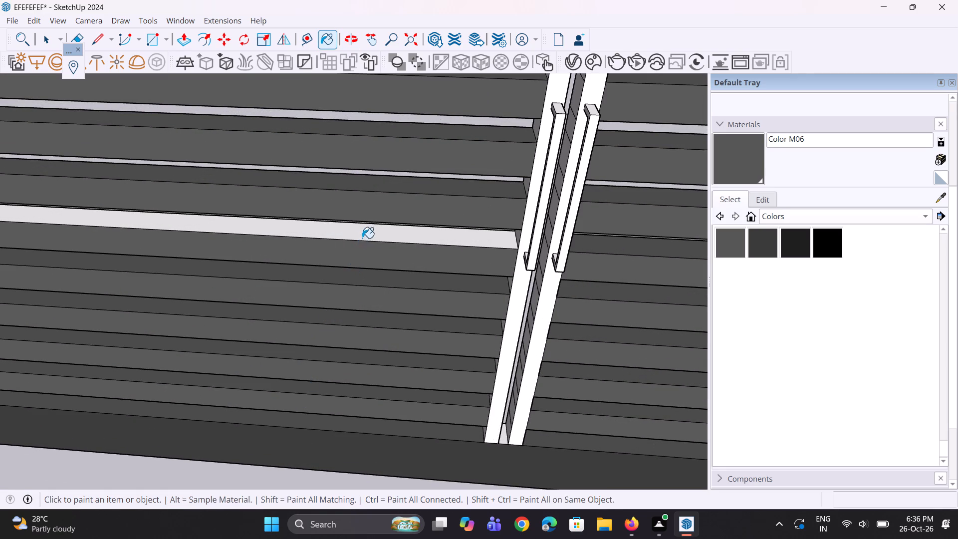
{"action": "left_click", "coordinate": [362, 238]}
Paint the undersides of the left leaf's upper slats with Color M06, working down to the handles' lower end.
{"action": "middle_click_drag", "start_coordinate": [377, 328], "coordinate": [477, 51]}
{"action": "scroll", "coordinate": [410, 249], "scroll_direction": "down", "scroll_amount": 3}
{"action": "middle_click_drag", "start_coordinate": [414, 239], "coordinate": [424, 194]}
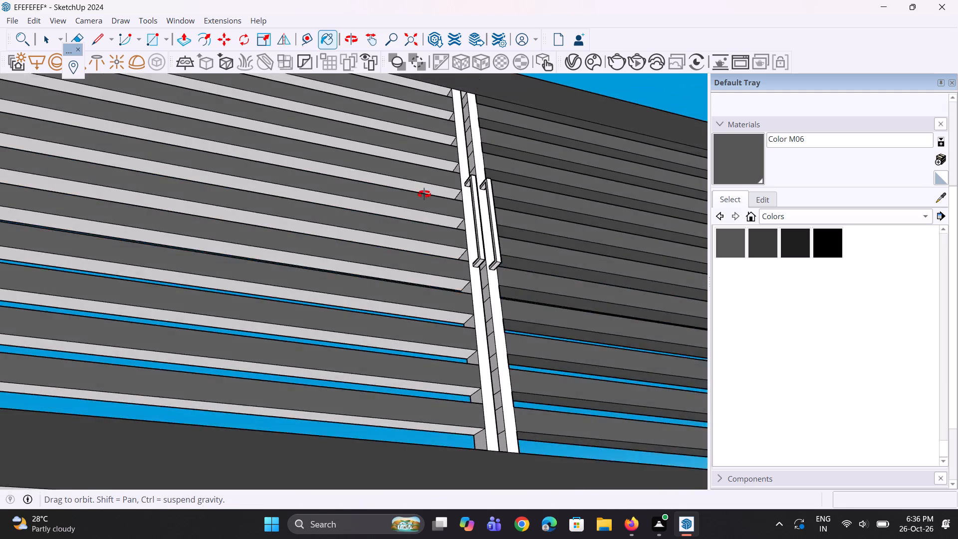
{"action": "middle_click_drag", "start_coordinate": [424, 194], "coordinate": [425, 190]}
{"action": "scroll", "coordinate": [425, 190], "scroll_direction": "up", "scroll_amount": 1}
{"action": "scroll", "coordinate": [430, 105], "scroll_direction": "up", "scroll_amount": 1}
{"action": "left_click", "coordinate": [432, 89]}
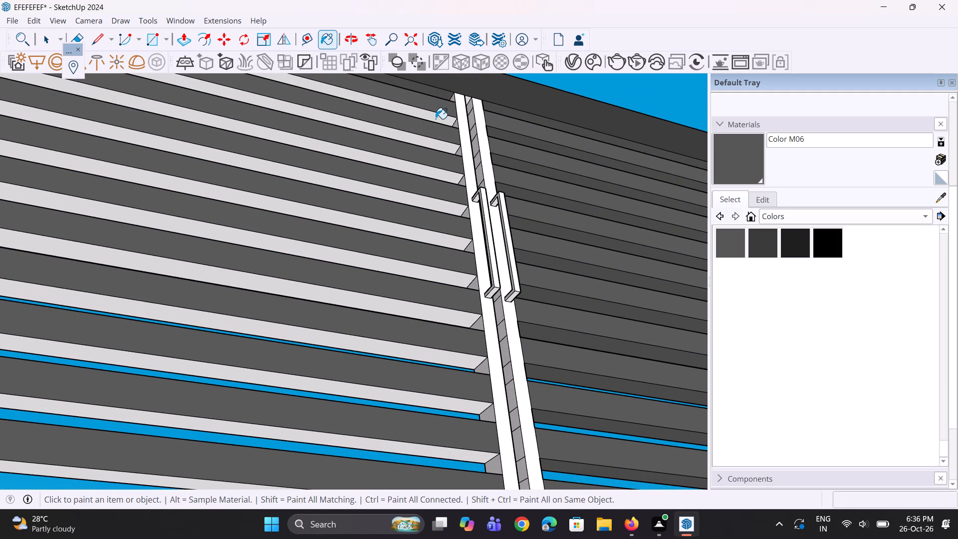
{"action": "left_click", "coordinate": [436, 119]}
{"action": "left_click", "coordinate": [436, 143]}
{"action": "left_click", "coordinate": [434, 173]}
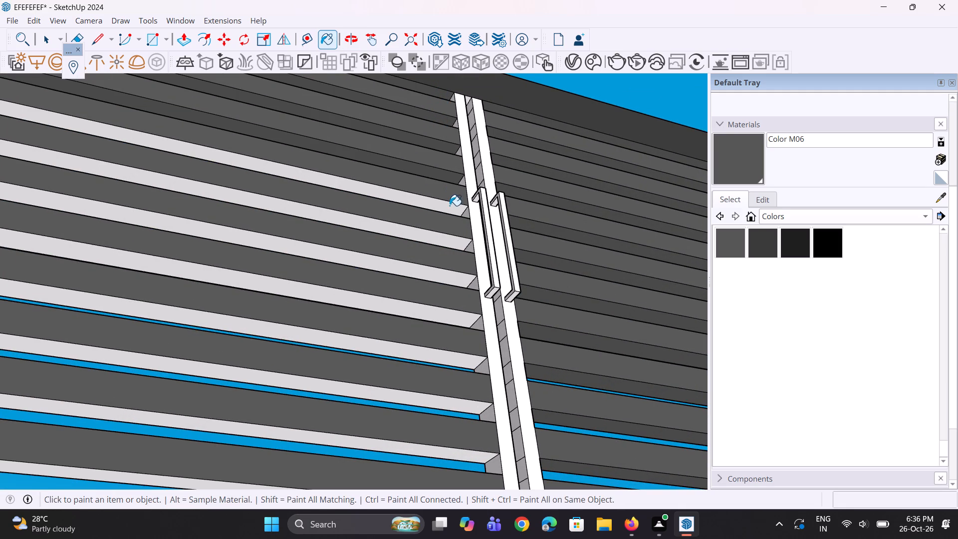
{"action": "left_click", "coordinate": [450, 206]}
{"action": "left_click", "coordinate": [441, 238]}
{"action": "left_click", "coordinate": [432, 272]}
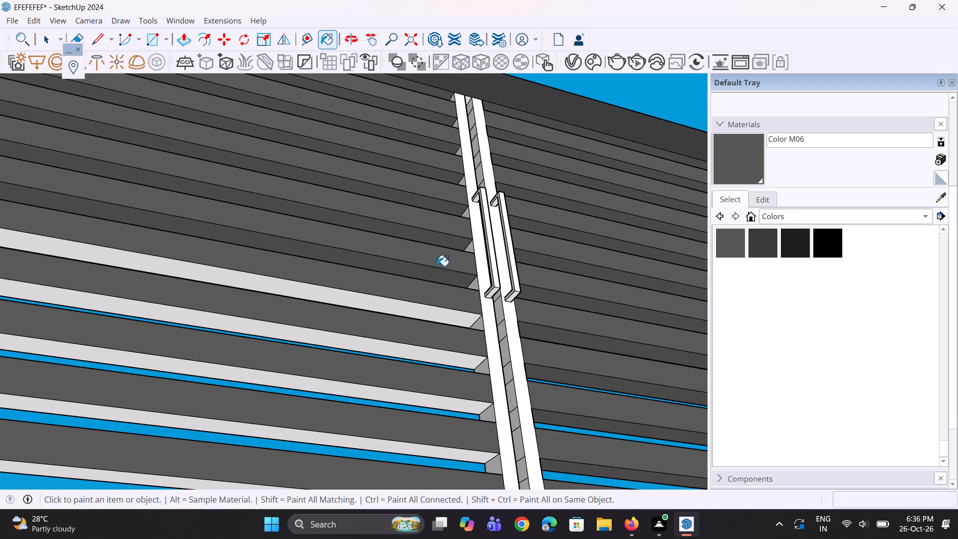
Paint the undersides of the left leaf's remaining lower slats with Color M06.
{"action": "left_click", "coordinate": [447, 316]}
{"action": "left_click", "coordinate": [444, 355]}
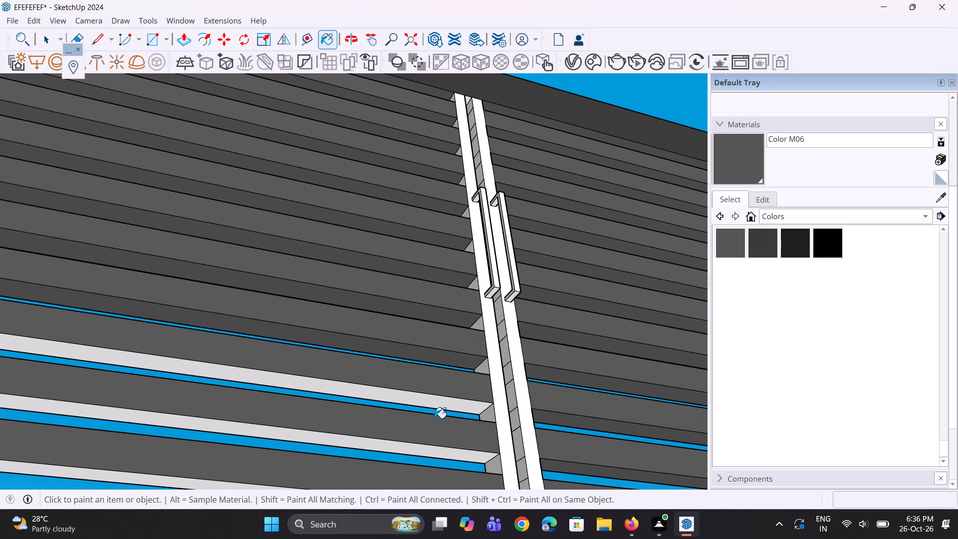
{"action": "left_click", "coordinate": [451, 393]}
{"action": "left_click", "coordinate": [450, 401]}
{"action": "left_click", "coordinate": [443, 450]}
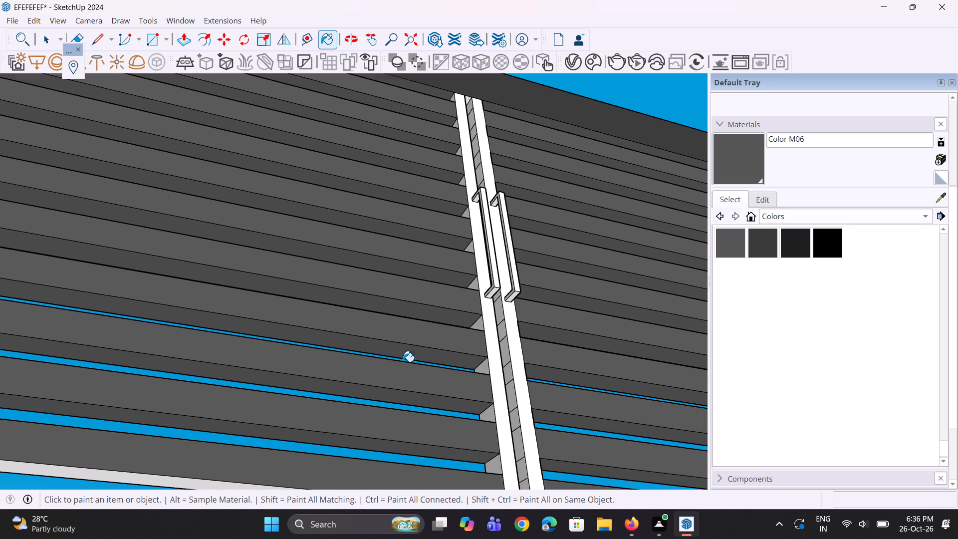
{"action": "scroll", "coordinate": [401, 360], "scroll_direction": "down", "scroll_amount": 5}
{"action": "middle_click_drag", "start_coordinate": [391, 416], "coordinate": [394, 400]}
{"action": "left_click", "coordinate": [393, 440]}
{"action": "scroll", "coordinate": [373, 336], "scroll_direction": "down", "scroll_amount": 2}
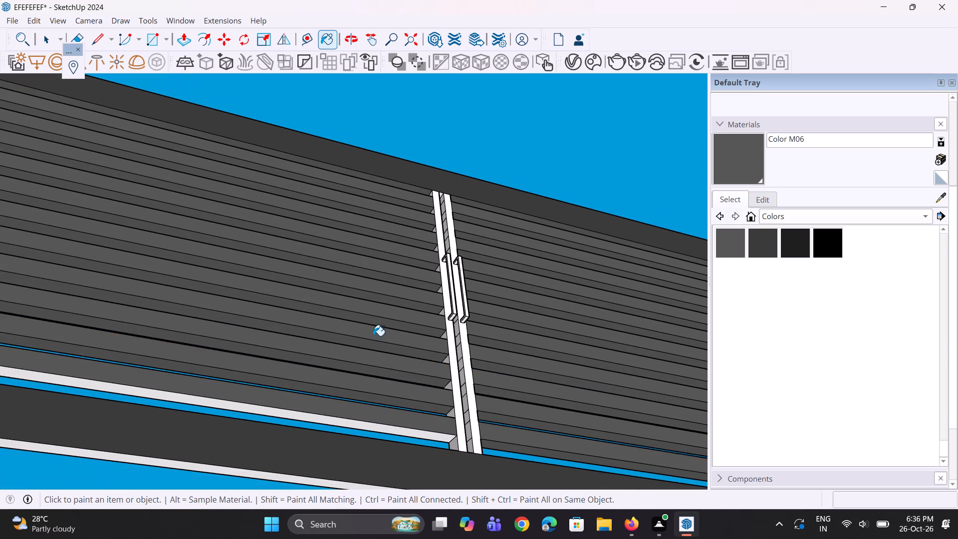
{"action": "scroll", "coordinate": [399, 425], "scroll_direction": "up", "scroll_amount": 3}
{"action": "left_click", "coordinate": [411, 430]}
{"action": "left_click", "coordinate": [415, 426]}
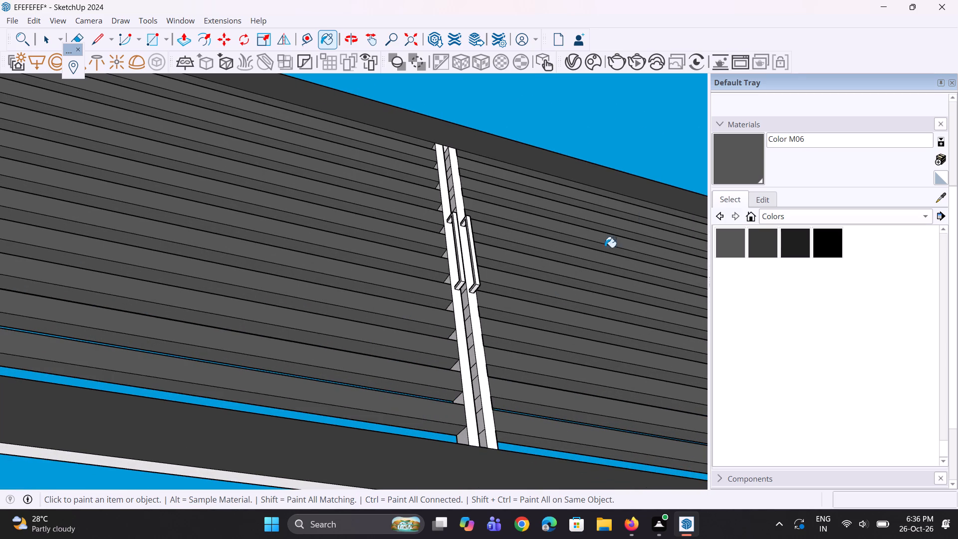
Paint the underside of the gate frame's bottom rail and the outer end face beside the right leaf with Color M07.
{"action": "left_click", "coordinate": [766, 240]}
{"action": "left_click", "coordinate": [222, 474]}
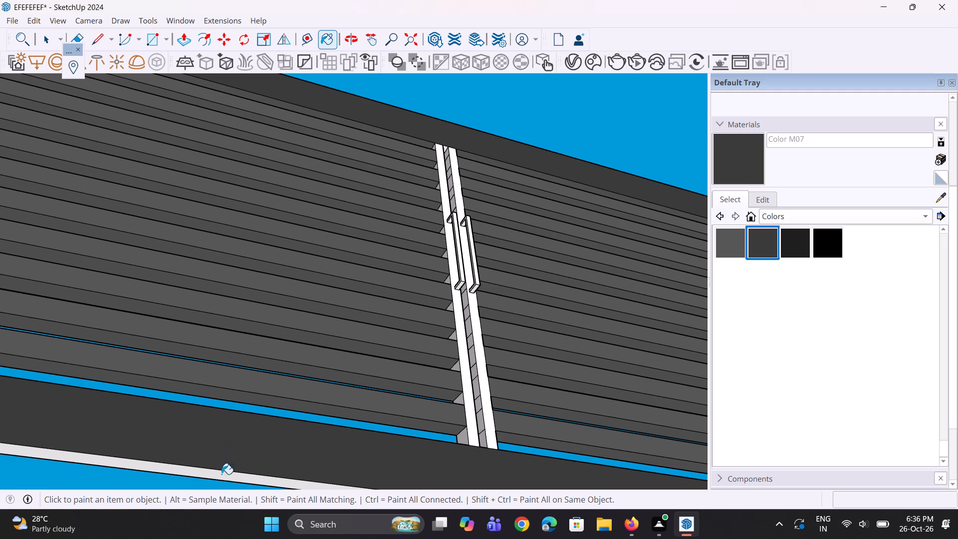
{"action": "scroll", "coordinate": [295, 291], "scroll_direction": "down", "scroll_amount": 11}
{"action": "middle_click_drag", "start_coordinate": [394, 252], "coordinate": [158, 402]}
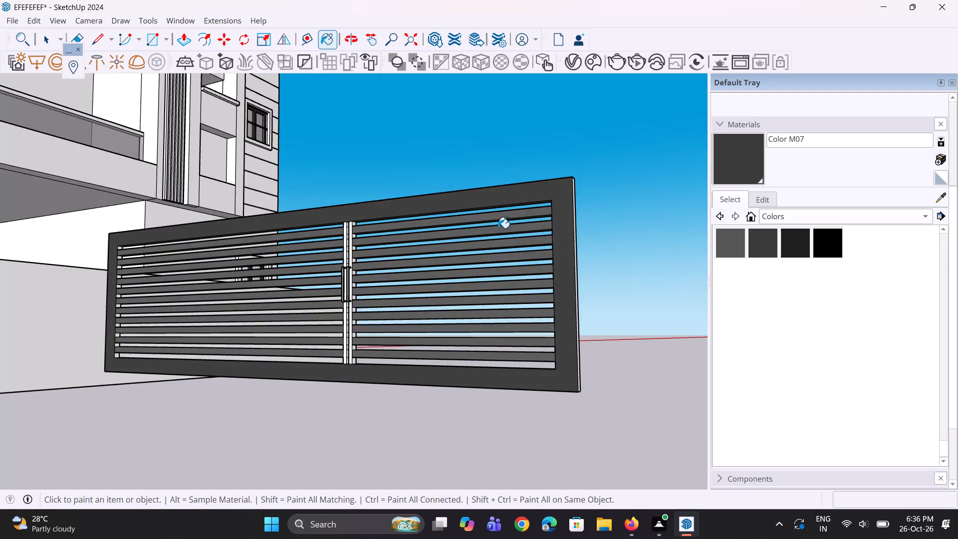
{"action": "middle_click_drag", "start_coordinate": [480, 235], "coordinate": [279, 256]}
{"action": "scroll", "coordinate": [392, 227], "scroll_direction": "up", "scroll_amount": 2}
{"action": "left_click", "coordinate": [431, 232]}
{"action": "middle_click_drag", "start_coordinate": [436, 228], "coordinate": [307, 243]}
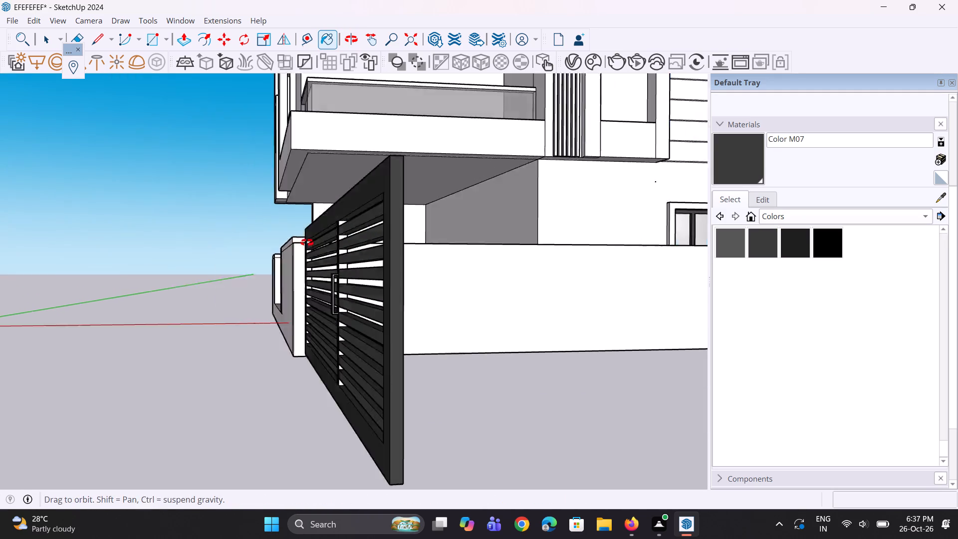
{"action": "middle_click_drag", "start_coordinate": [307, 243], "coordinate": [291, 243]}
{"action": "left_click", "coordinate": [270, 206]}
Paint both centre stiles' front faces and the top two side segments of the right leaf's centre stile with Color M07.
{"action": "scroll", "coordinate": [384, 228], "scroll_direction": "up", "scroll_amount": 4}
{"action": "middle_click_drag", "start_coordinate": [442, 245], "coordinate": [370, 254]}
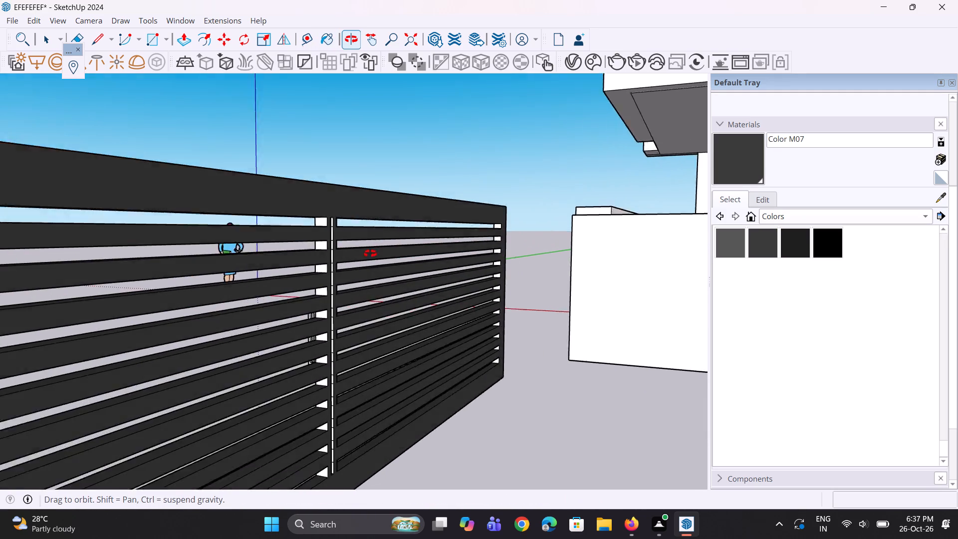
{"action": "middle_click_drag", "start_coordinate": [370, 254], "coordinate": [690, 231]}
{"action": "scroll", "coordinate": [440, 225], "scroll_direction": "up", "scroll_amount": 2}
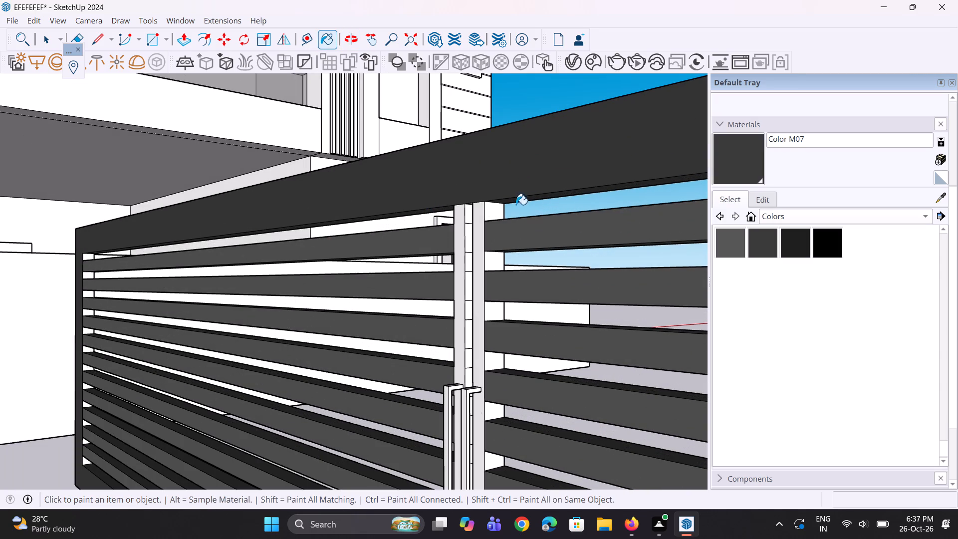
{"action": "left_click", "coordinate": [490, 219]}
{"action": "left_click", "coordinate": [481, 218]}
{"action": "left_click", "coordinate": [491, 261]}
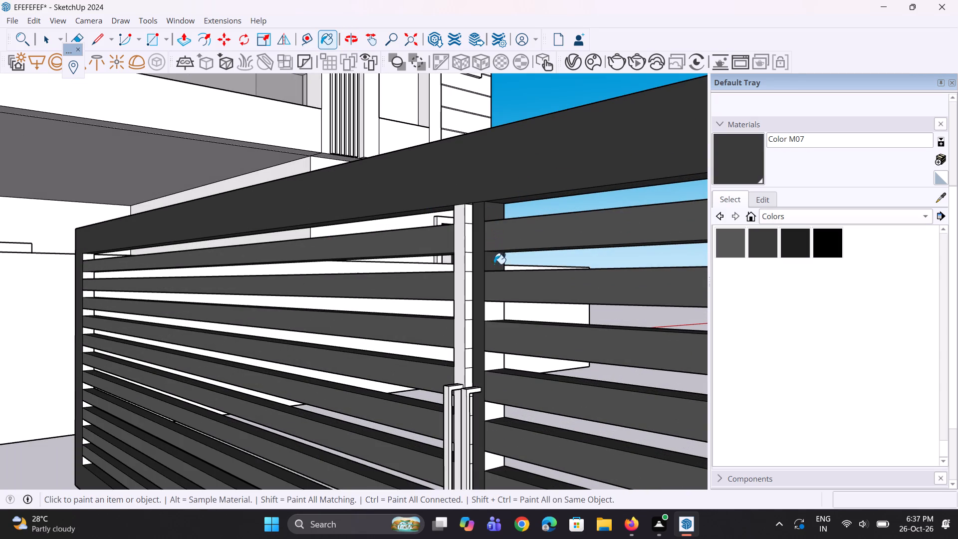
{"action": "left_click", "coordinate": [463, 250]}
Paint the next three side segments between the slats on the right leaf's centre stile with Color M07.
{"action": "scroll", "coordinate": [504, 283], "scroll_direction": "up", "scroll_amount": 3}
{"action": "left_click", "coordinate": [493, 308]}
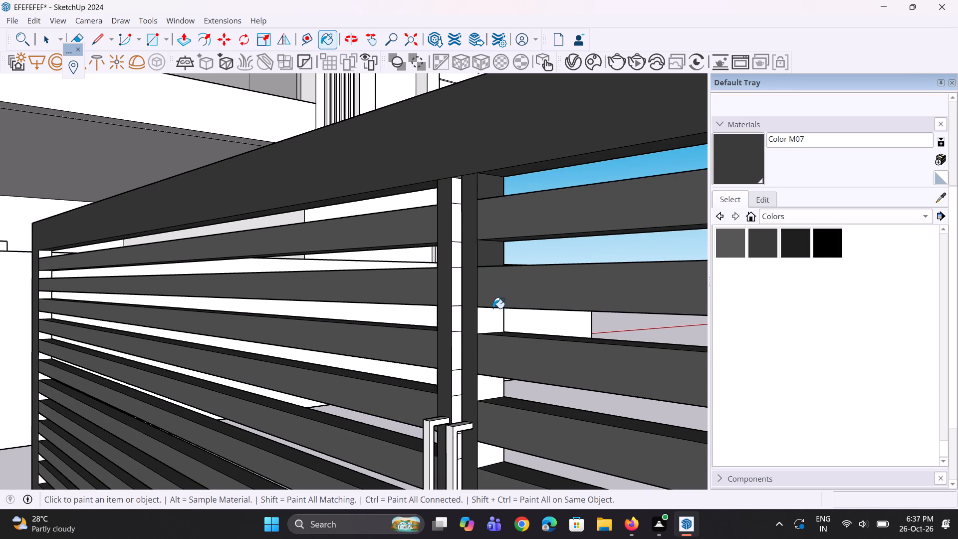
{"action": "scroll", "coordinate": [450, 227], "scroll_direction": "down", "scroll_amount": 4}
{"action": "middle_click_drag", "start_coordinate": [495, 359], "coordinate": [509, 337]}
{"action": "scroll", "coordinate": [488, 347], "scroll_direction": "up", "scroll_amount": 3}
{"action": "left_click", "coordinate": [474, 329]}
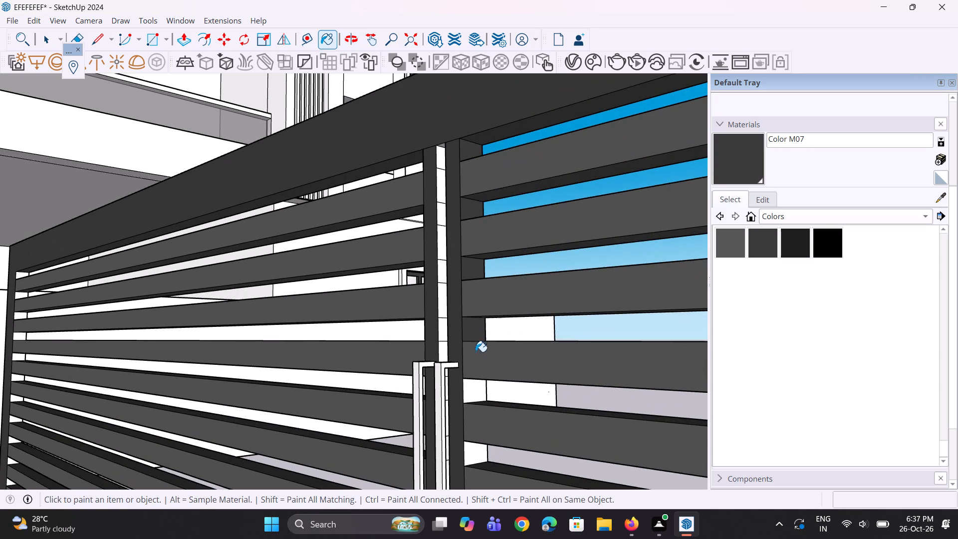
{"action": "left_click", "coordinate": [480, 392]}
{"action": "scroll", "coordinate": [413, 235], "scroll_direction": "down", "scroll_amount": 9}
{"action": "scroll", "coordinate": [427, 322], "scroll_direction": "up", "scroll_amount": 3}
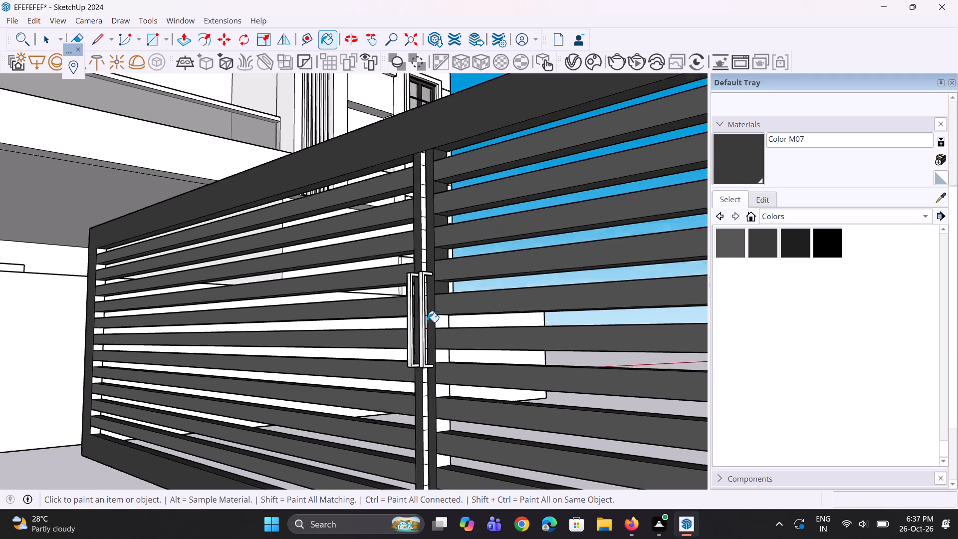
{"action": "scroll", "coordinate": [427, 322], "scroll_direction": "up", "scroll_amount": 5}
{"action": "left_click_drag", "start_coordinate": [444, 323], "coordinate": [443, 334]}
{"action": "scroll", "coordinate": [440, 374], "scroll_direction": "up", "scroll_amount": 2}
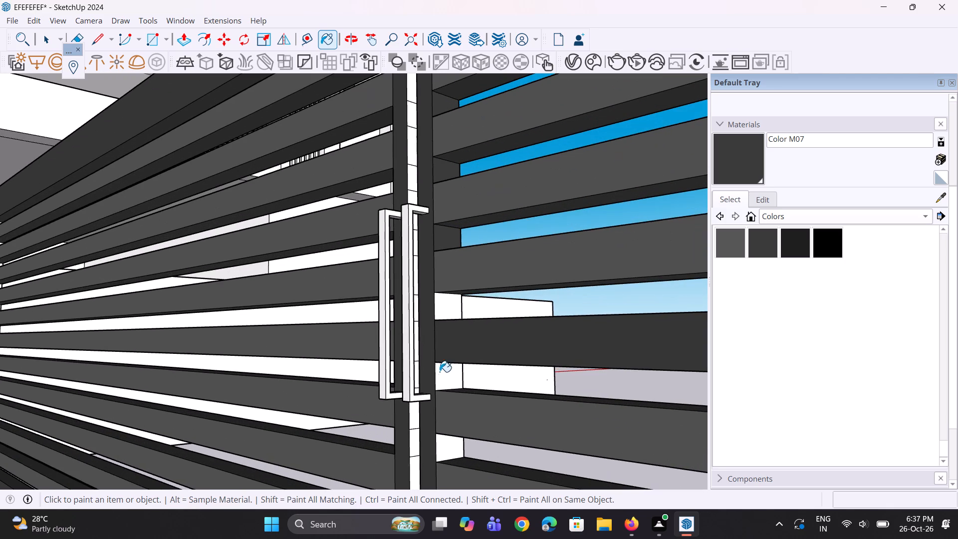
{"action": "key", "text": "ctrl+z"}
Paint four more side segments between the slats, around handle level, on the right leaf's centre stile with Color M07.
{"action": "scroll", "coordinate": [451, 364], "scroll_direction": "up", "scroll_amount": 2, "text": "ctrl"}
{"action": "left_click", "coordinate": [441, 304]}
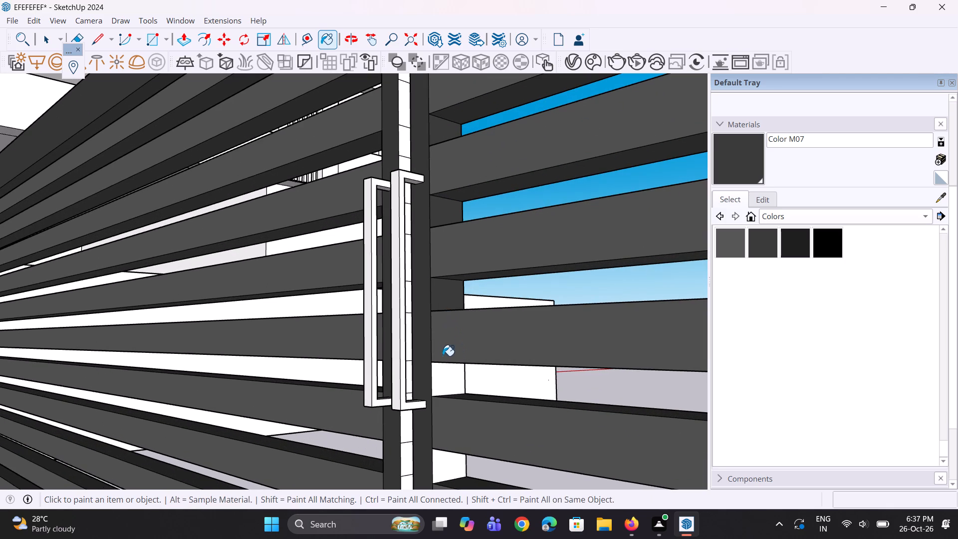
{"action": "left_click", "coordinate": [453, 377]}
{"action": "scroll", "coordinate": [421, 262], "scroll_direction": "down", "scroll_amount": 4}
{"action": "scroll", "coordinate": [420, 263], "scroll_direction": "up", "scroll_amount": 5}
{"action": "scroll", "coordinate": [443, 257], "scroll_direction": "down", "scroll_amount": 4}
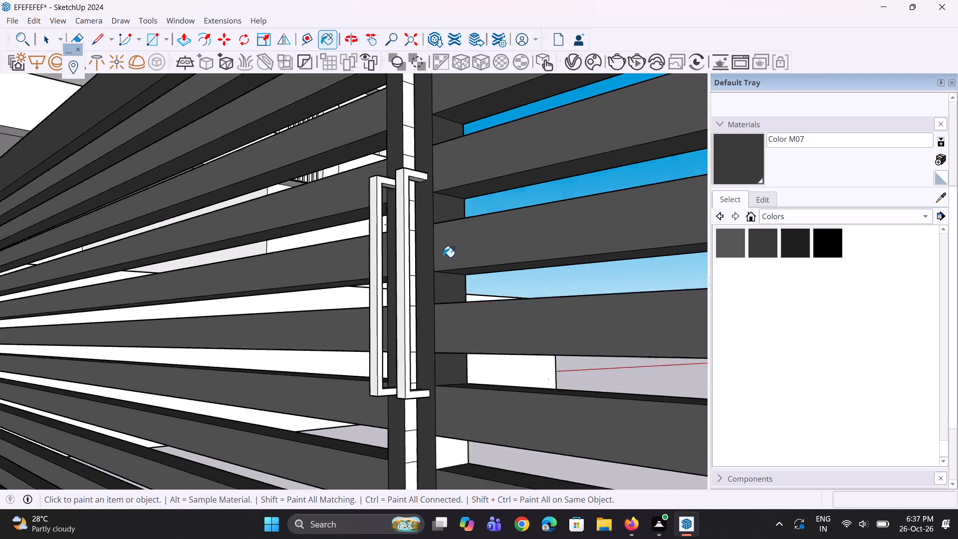
{"action": "scroll", "coordinate": [443, 257], "scroll_direction": "down", "scroll_amount": 1}
{"action": "scroll", "coordinate": [444, 263], "scroll_direction": "up", "scroll_amount": 4}
{"action": "scroll", "coordinate": [444, 240], "scroll_direction": "down", "scroll_amount": 5}
{"action": "scroll", "coordinate": [444, 240], "scroll_direction": "up", "scroll_amount": 6}
{"action": "scroll", "coordinate": [425, 248], "scroll_direction": "down", "scroll_amount": 9}
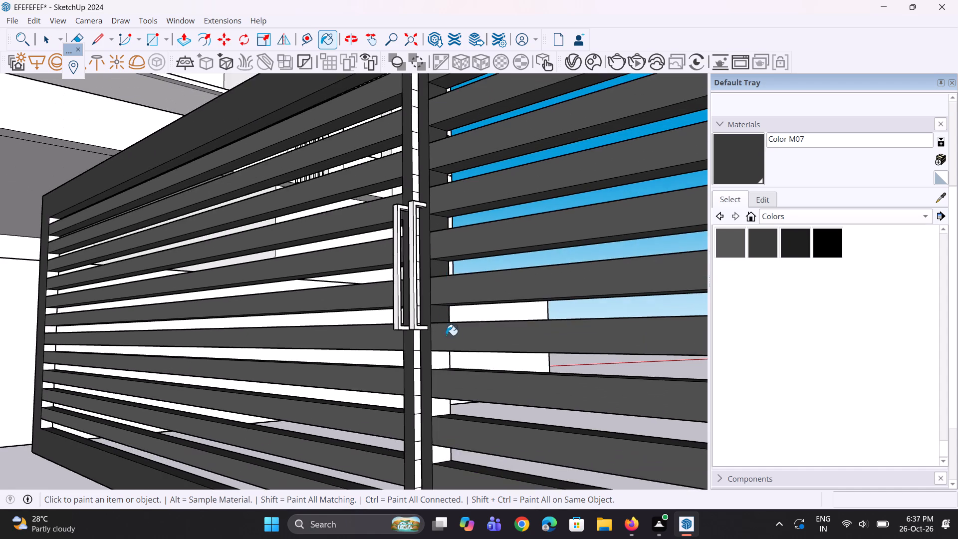
{"action": "scroll", "coordinate": [442, 356], "scroll_direction": "up", "scroll_amount": 3}
{"action": "left_click", "coordinate": [436, 369]}
{"action": "left_click", "coordinate": [443, 424]}
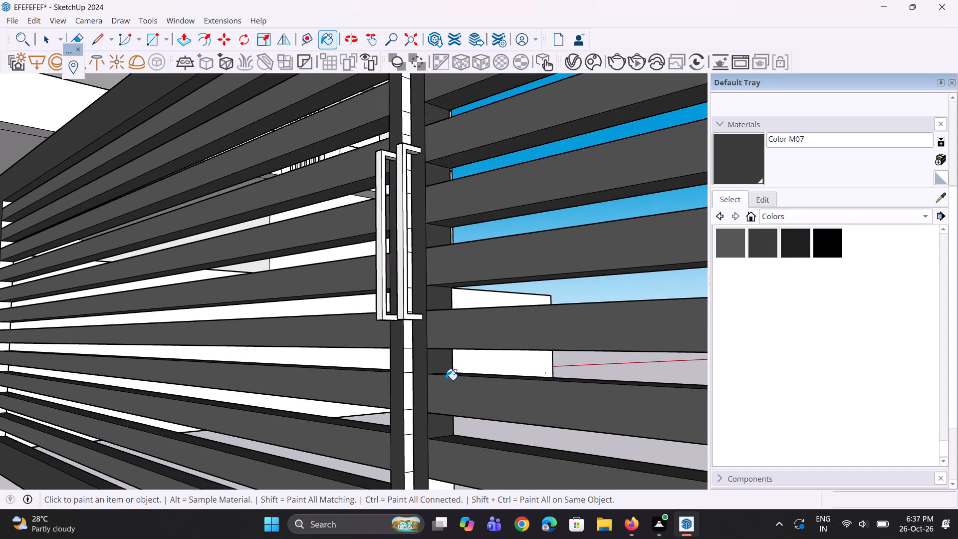
Paint the lowest three side segments of the right leaf's centre stile, down to the bottom rail, with Color M07.
{"action": "scroll", "coordinate": [421, 258], "scroll_direction": "down", "scroll_amount": 5}
{"action": "scroll", "coordinate": [414, 377], "scroll_direction": "up", "scroll_amount": 3}
{"action": "left_click", "coordinate": [435, 408]}
{"action": "scroll", "coordinate": [423, 216], "scroll_direction": "down", "scroll_amount": 6}
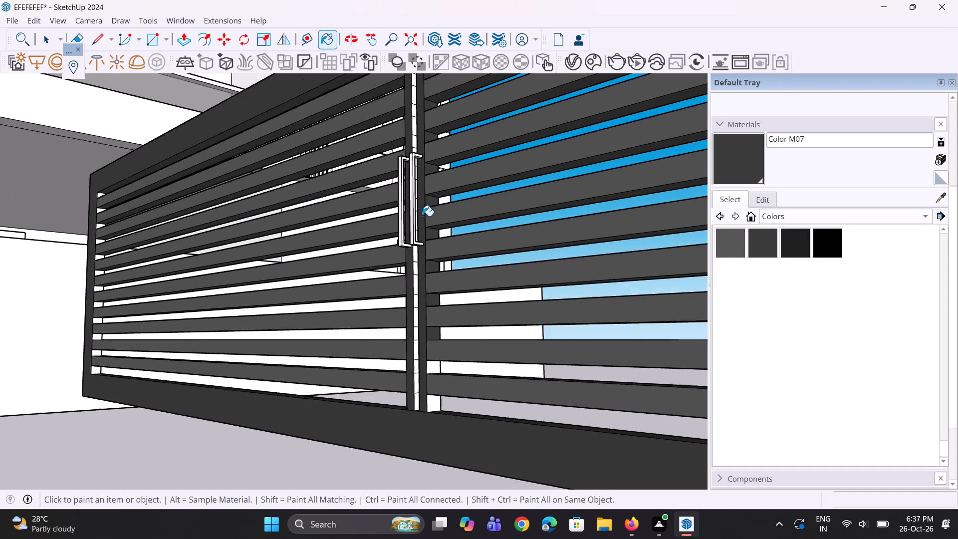
{"action": "scroll", "coordinate": [422, 216], "scroll_direction": "down", "scroll_amount": 3}
{"action": "scroll", "coordinate": [408, 336], "scroll_direction": "up", "scroll_amount": 12}
{"action": "left_click", "coordinate": [441, 306]}
{"action": "left_click", "coordinate": [447, 391]}
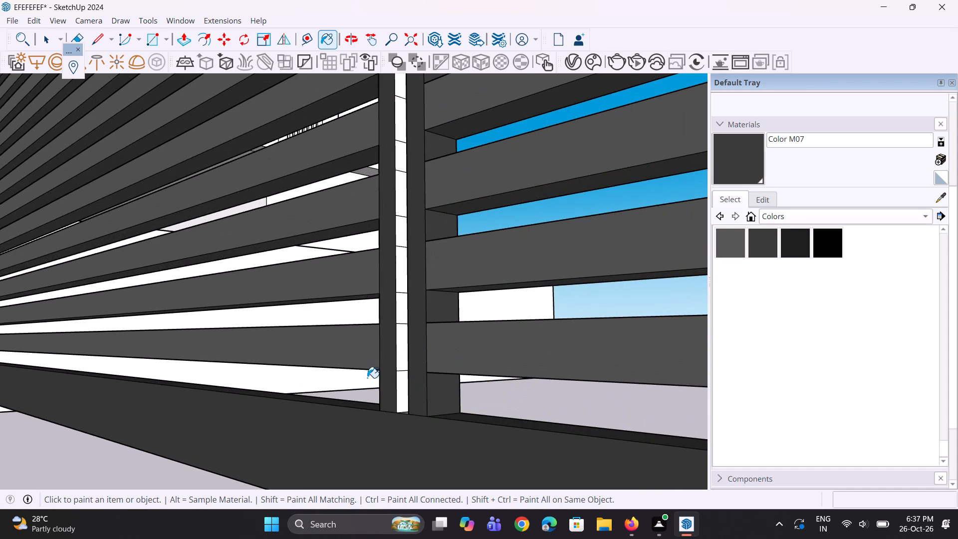
Paint the top five side segments between the slats on the left leaf's centre stile with Color M07.
{"action": "scroll", "coordinate": [367, 378], "scroll_direction": "up", "scroll_amount": 1}
{"action": "middle_click_drag", "start_coordinate": [367, 378], "coordinate": [464, 373]}
{"action": "scroll", "coordinate": [368, 360], "scroll_direction": "down", "scroll_amount": 11}
{"action": "middle_click_drag", "start_coordinate": [594, 383], "coordinate": [625, 392]}
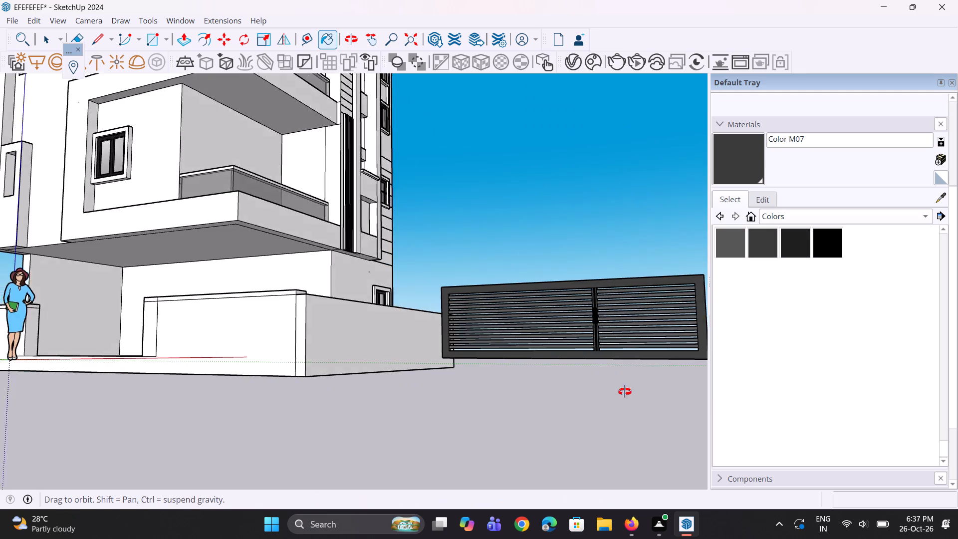
{"action": "middle_click_drag", "start_coordinate": [625, 392], "coordinate": [737, 381]}
{"action": "scroll", "coordinate": [253, 354], "scroll_direction": "down", "scroll_amount": 6}
{"action": "middle_click_drag", "start_coordinate": [333, 371], "coordinate": [509, 411]}
{"action": "scroll", "coordinate": [490, 330], "scroll_direction": "up", "scroll_amount": 2}
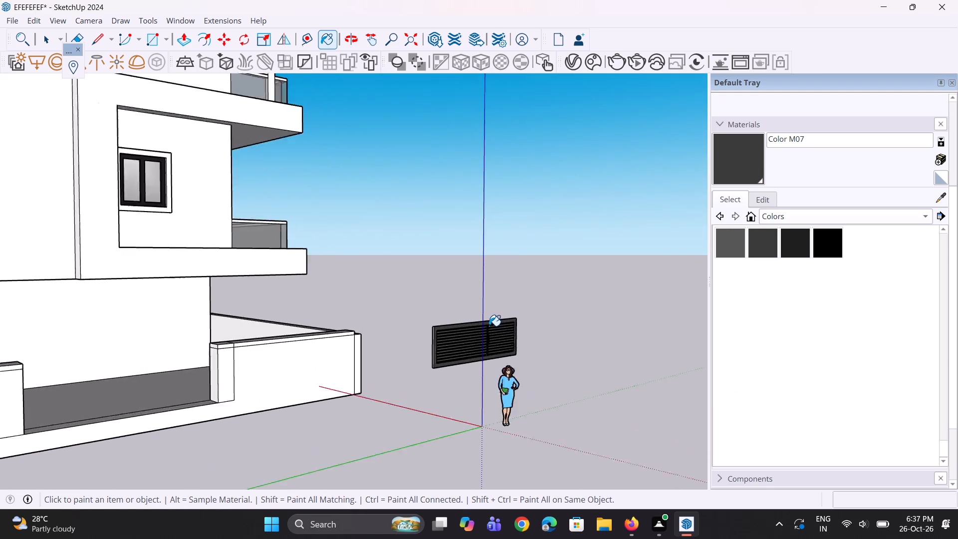
{"action": "scroll", "coordinate": [489, 326], "scroll_direction": "up", "scroll_amount": 8}
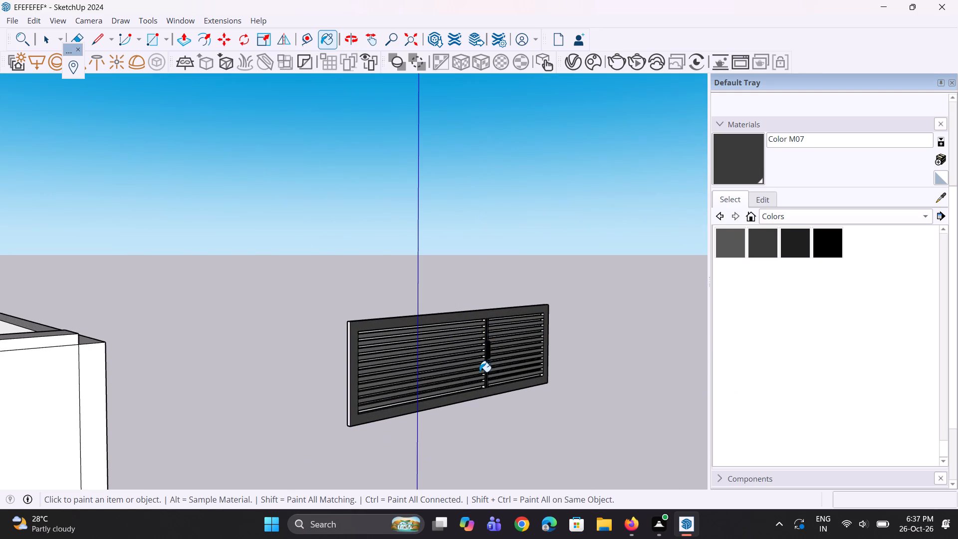
{"action": "scroll", "coordinate": [497, 360], "scroll_direction": "up", "scroll_amount": 8}
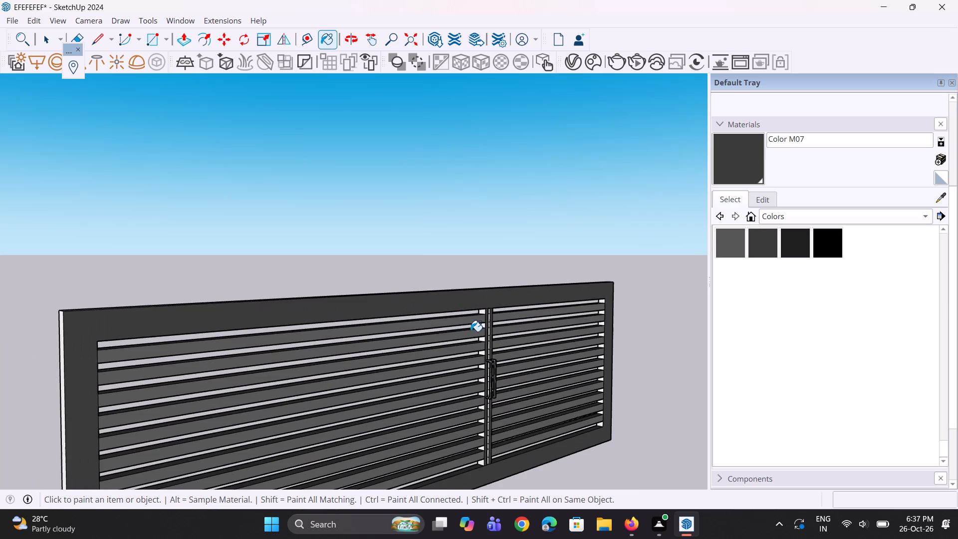
{"action": "scroll", "coordinate": [471, 331], "scroll_direction": "up", "scroll_amount": 6}
{"action": "middle_click_drag", "start_coordinate": [465, 359], "coordinate": [491, 338]}
{"action": "scroll", "coordinate": [491, 293], "scroll_direction": "up", "scroll_amount": 3}
{"action": "left_click", "coordinate": [494, 278]}
{"action": "scroll", "coordinate": [501, 308], "scroll_direction": "up", "scroll_amount": 2}
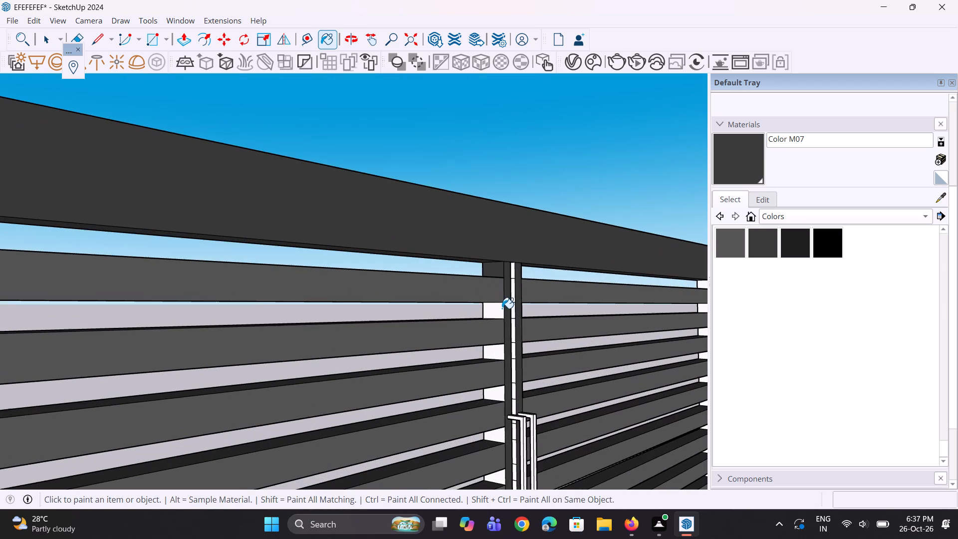
{"action": "left_click", "coordinate": [502, 308]}
{"action": "left_click", "coordinate": [495, 355]}
{"action": "scroll", "coordinate": [477, 293], "scroll_direction": "down", "scroll_amount": 4}
{"action": "scroll", "coordinate": [492, 379], "scroll_direction": "up", "scroll_amount": 3}
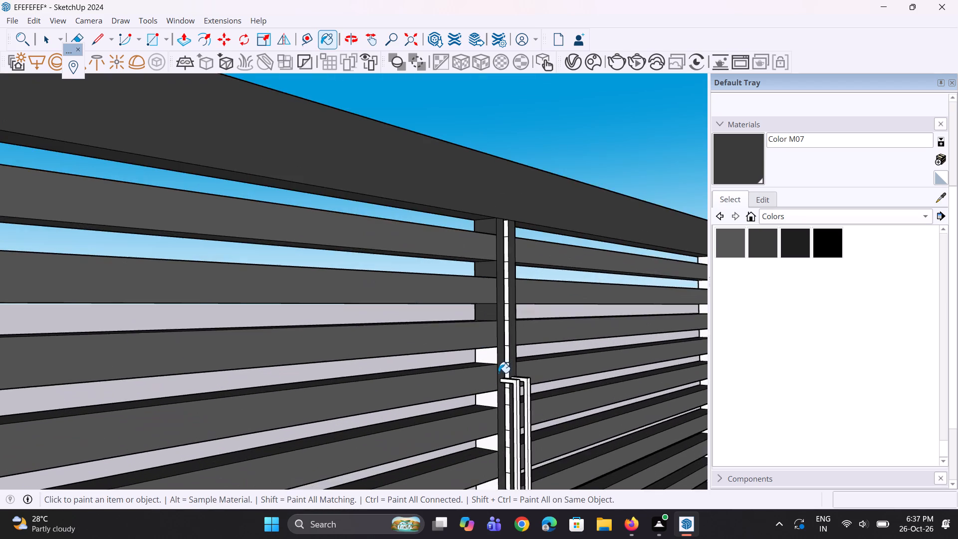
{"action": "scroll", "coordinate": [498, 373], "scroll_direction": "up", "scroll_amount": 3}
{"action": "left_click", "coordinate": [482, 359]}
{"action": "left_click", "coordinate": [495, 399]}
Paint the next four side segments between the slats on the left leaf's centre stile with Color M07.
{"action": "scroll", "coordinate": [389, 217], "scroll_direction": "down", "scroll_amount": 5}
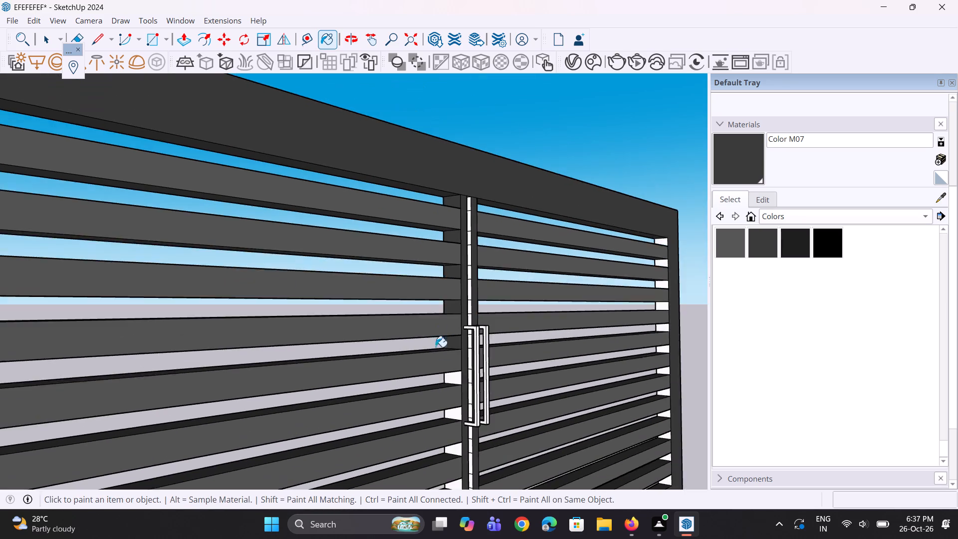
{"action": "scroll", "coordinate": [441, 374], "scroll_direction": "up", "scroll_amount": 6}
{"action": "scroll", "coordinate": [447, 336], "scroll_direction": "down", "scroll_amount": 5}
{"action": "scroll", "coordinate": [470, 318], "scroll_direction": "up", "scroll_amount": 1}
{"action": "left_click", "coordinate": [471, 317]}
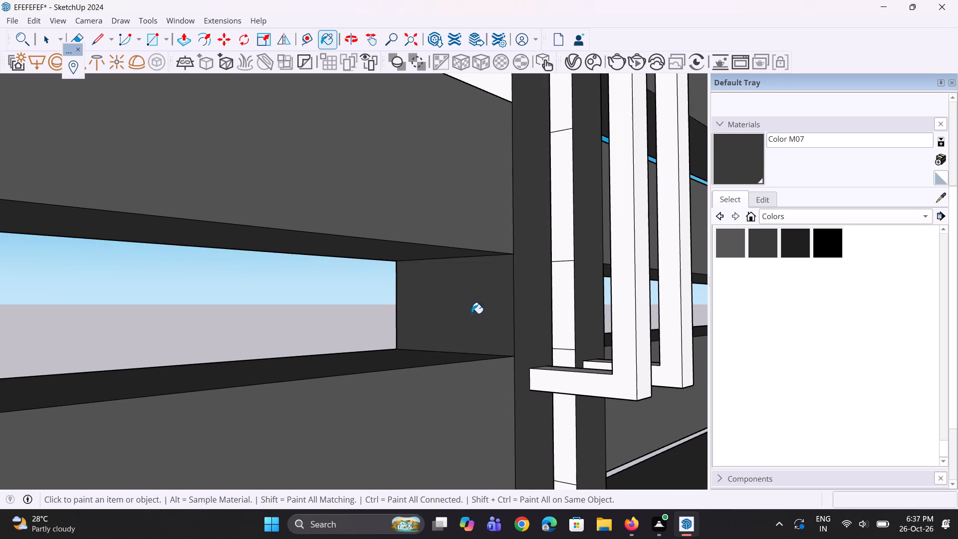
{"action": "scroll", "coordinate": [445, 331], "scroll_direction": "down", "scroll_amount": 5}
{"action": "left_click", "coordinate": [465, 165]}
{"action": "scroll", "coordinate": [419, 239], "scroll_direction": "down", "scroll_amount": 9}
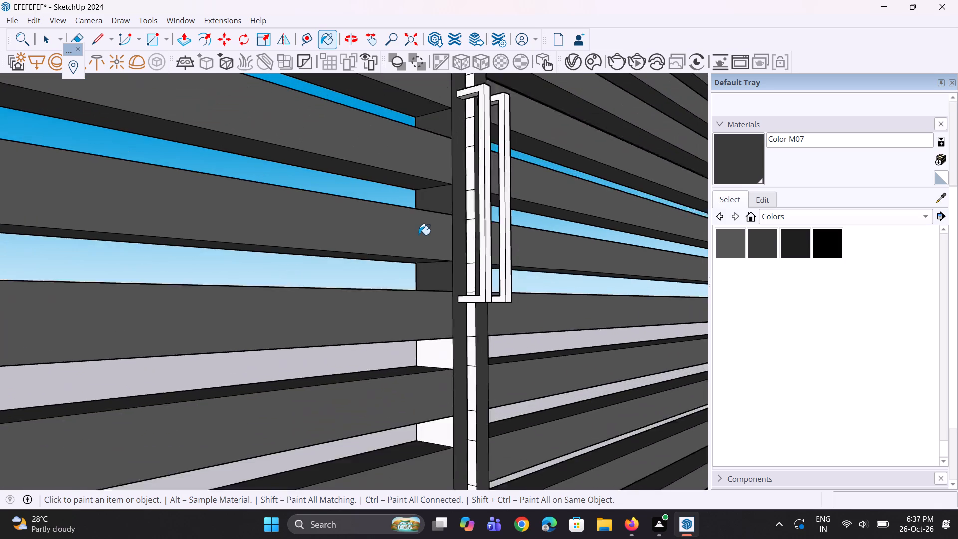
{"action": "scroll", "coordinate": [419, 235], "scroll_direction": "down", "scroll_amount": 1}
{"action": "scroll", "coordinate": [479, 372], "scroll_direction": "up", "scroll_amount": 3}
{"action": "left_click", "coordinate": [426, 323]}
{"action": "left_click", "coordinate": [428, 402]}
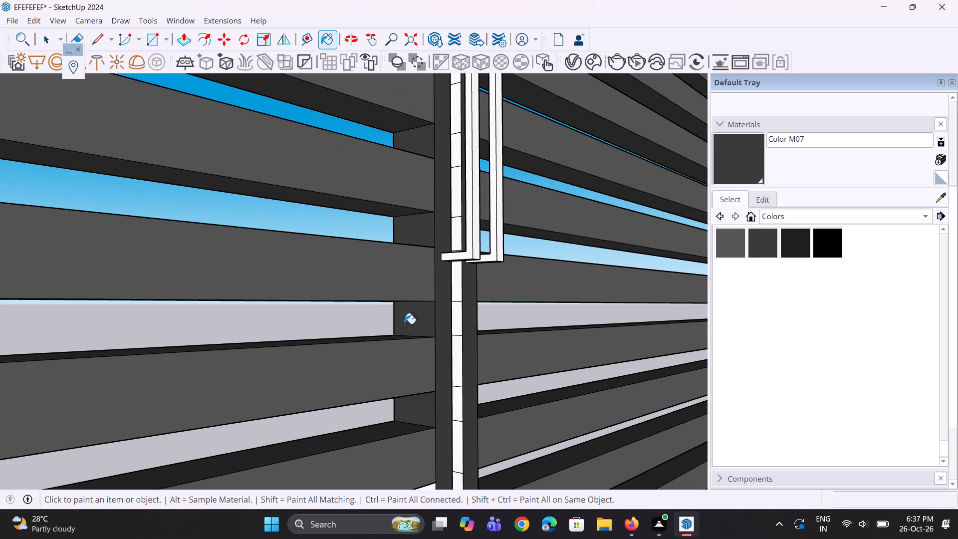
Paint the lowest three side segments of the left leaf's centre stile with Color M07.
{"action": "scroll", "coordinate": [395, 303], "scroll_direction": "down", "scroll_amount": 15}
{"action": "scroll", "coordinate": [418, 348], "scroll_direction": "up", "scroll_amount": 10}
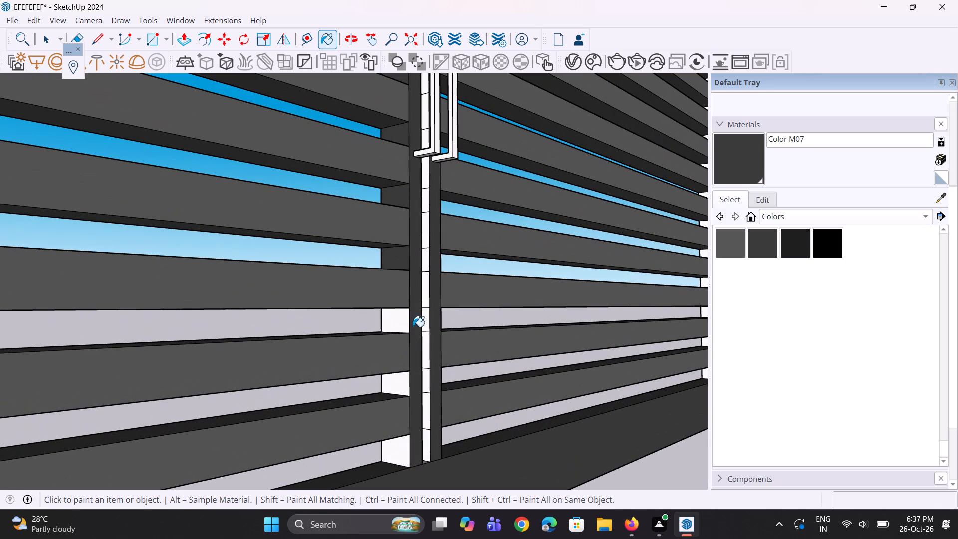
{"action": "left_click", "coordinate": [399, 325]}
{"action": "left_click_drag", "start_coordinate": [403, 379], "coordinate": [403, 385]}
{"action": "left_click", "coordinate": [398, 456]}
Paint the front faces of both gate pull handles and their side faces toward the left leaf with Color M07.
{"action": "middle_click_drag", "start_coordinate": [497, 409], "coordinate": [358, 423]}
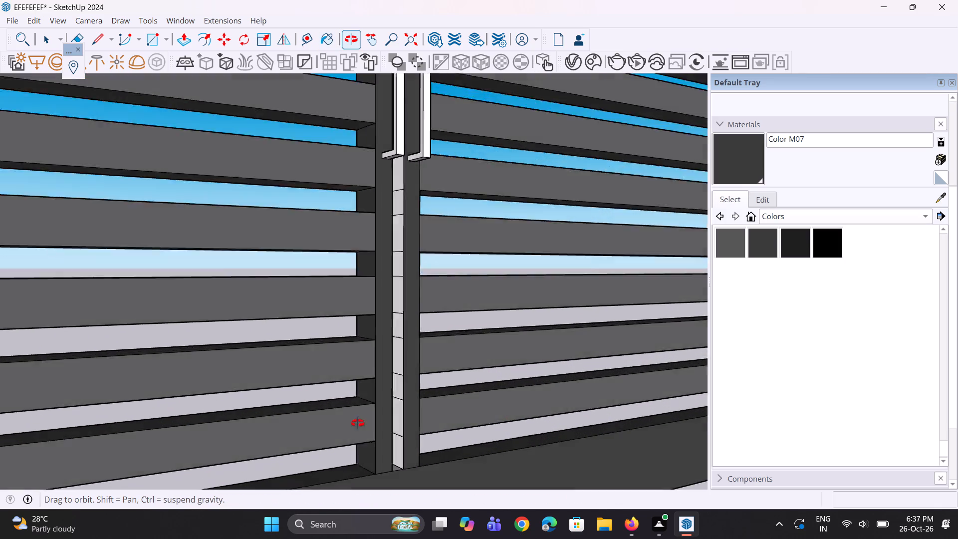
{"action": "middle_click_drag", "start_coordinate": [358, 423], "coordinate": [287, 397]}
{"action": "scroll", "coordinate": [401, 349], "scroll_direction": "down", "scroll_amount": 11}
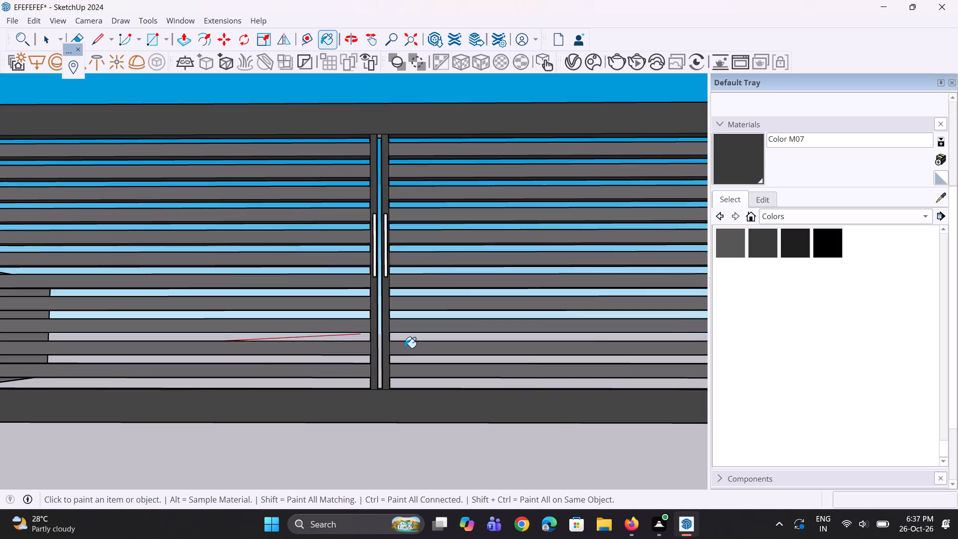
{"action": "scroll", "coordinate": [405, 348], "scroll_direction": "down", "scroll_amount": 6}
{"action": "middle_click_drag", "start_coordinate": [348, 297], "coordinate": [338, 335]}
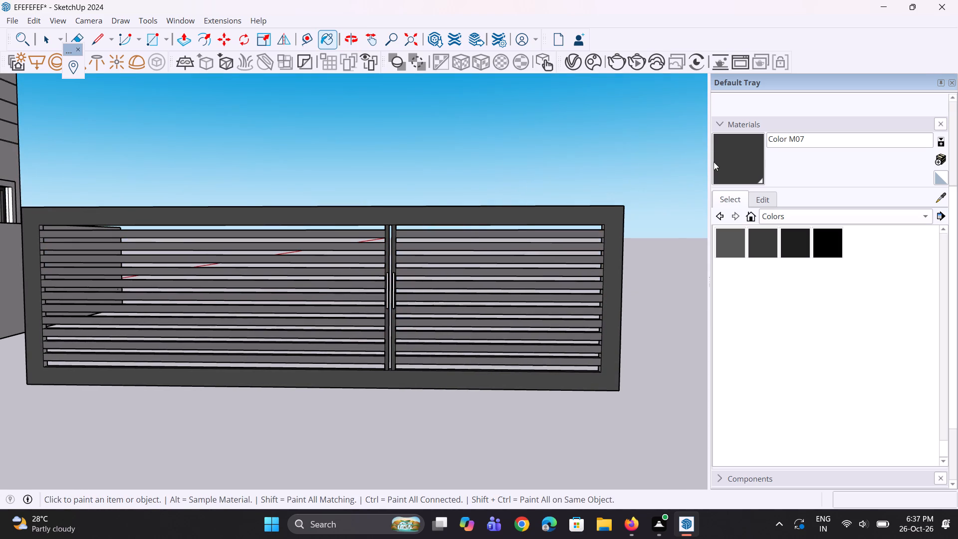
{"action": "left_click", "coordinate": [714, 162]}
{"action": "scroll", "coordinate": [460, 255], "scroll_direction": "up", "scroll_amount": 16}
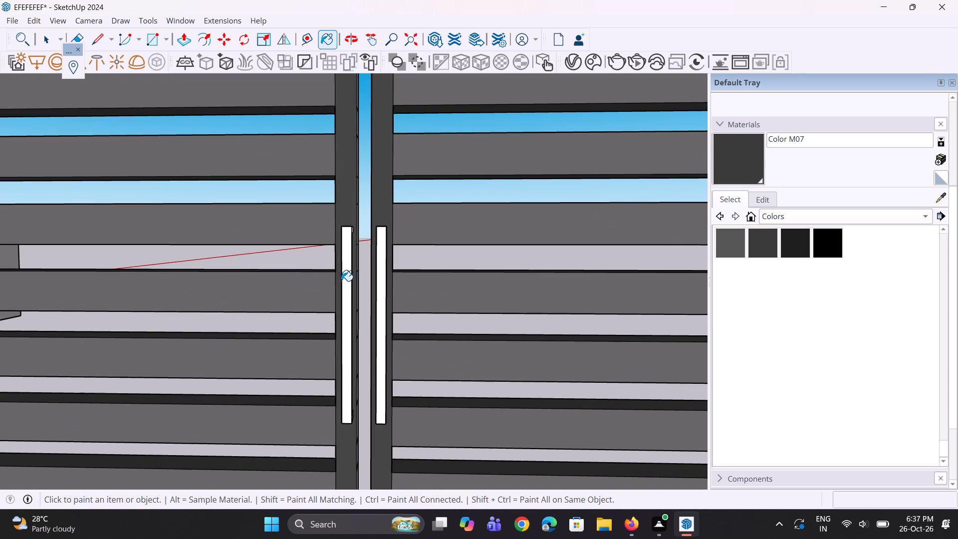
{"action": "left_click", "coordinate": [344, 285]}
{"action": "middle_click_drag", "start_coordinate": [342, 291], "coordinate": [463, 272]}
{"action": "scroll", "coordinate": [359, 236], "scroll_direction": "up", "scroll_amount": 3}
{"action": "middle_click_drag", "start_coordinate": [367, 233], "coordinate": [438, 226]}
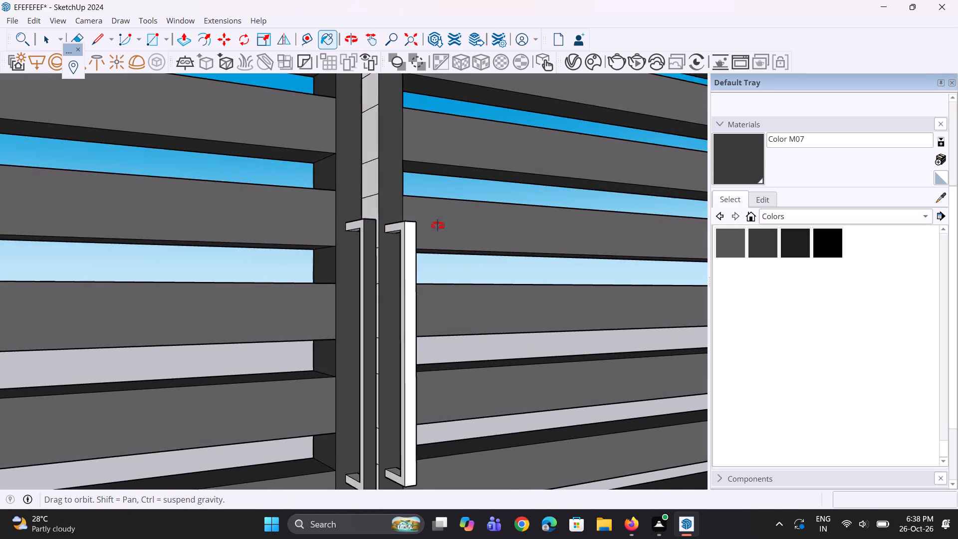
{"action": "middle_click_drag", "start_coordinate": [438, 226], "coordinate": [477, 222]}
{"action": "scroll", "coordinate": [389, 228], "scroll_direction": "up", "scroll_amount": 2}
{"action": "left_click", "coordinate": [377, 226]}
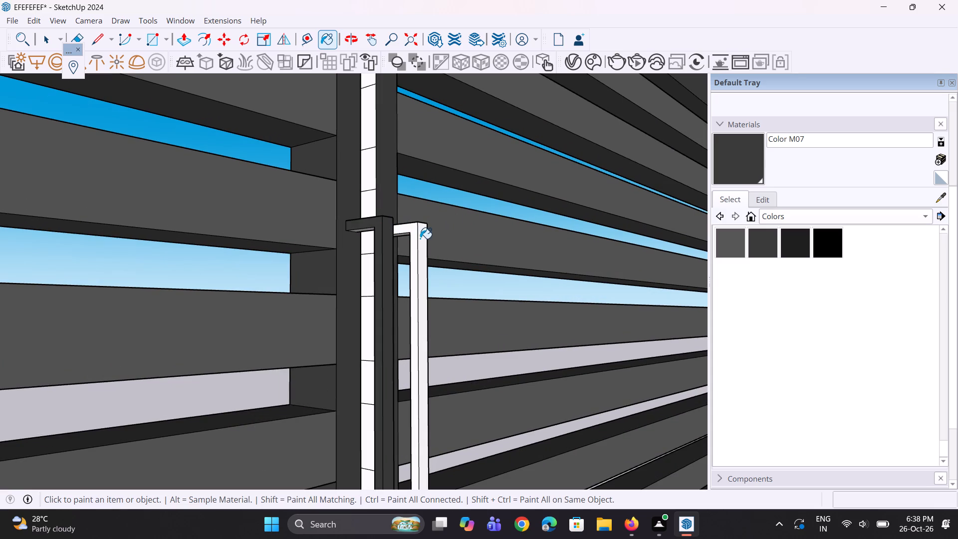
{"action": "left_click", "coordinate": [413, 233]}
{"action": "left_click", "coordinate": [426, 239]}
Paint the side faces of both pull handles that face the right leaf with Color M07.
{"action": "middle_click_drag", "start_coordinate": [430, 237], "coordinate": [173, 237]}
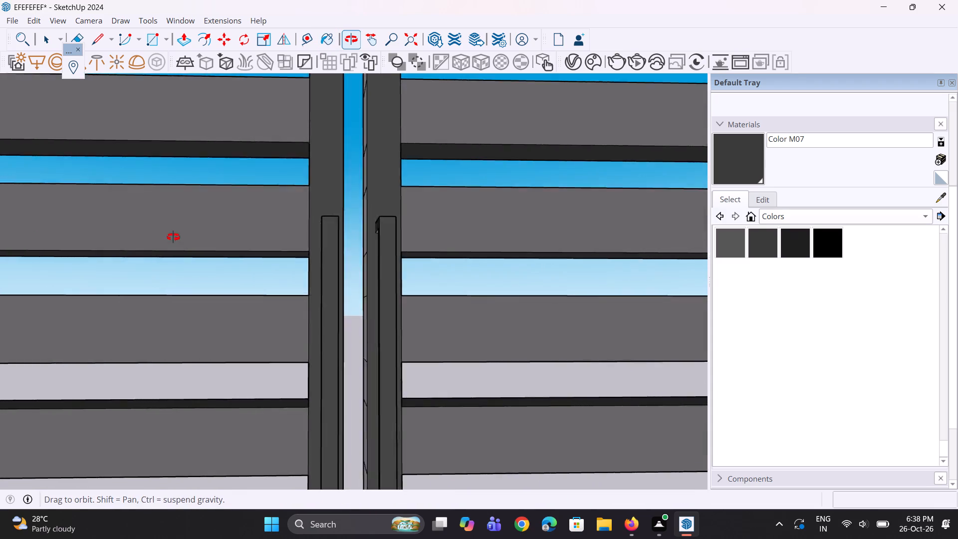
{"action": "middle_click_drag", "start_coordinate": [173, 237], "coordinate": [39, 235]}
{"action": "scroll", "coordinate": [314, 226], "scroll_direction": "up", "scroll_amount": 2}
{"action": "left_click", "coordinate": [307, 229]}
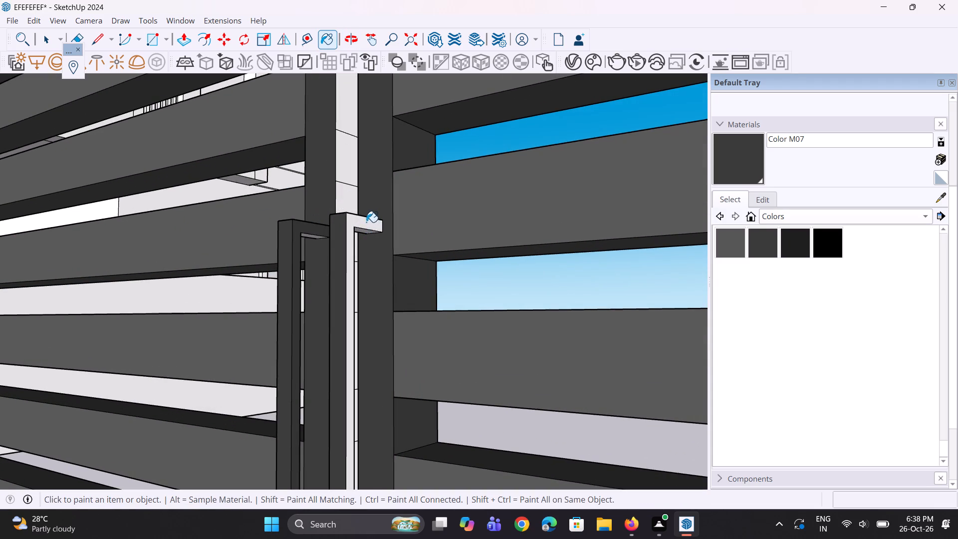
{"action": "left_click", "coordinate": [366, 222]}
Paint the top faces and undersides of both pull handles' upper arms with Color M07.
{"action": "middle_click_drag", "start_coordinate": [333, 240], "coordinate": [355, 368]}
{"action": "scroll", "coordinate": [347, 272], "scroll_direction": "up", "scroll_amount": 3}
{"action": "left_click", "coordinate": [359, 261]}
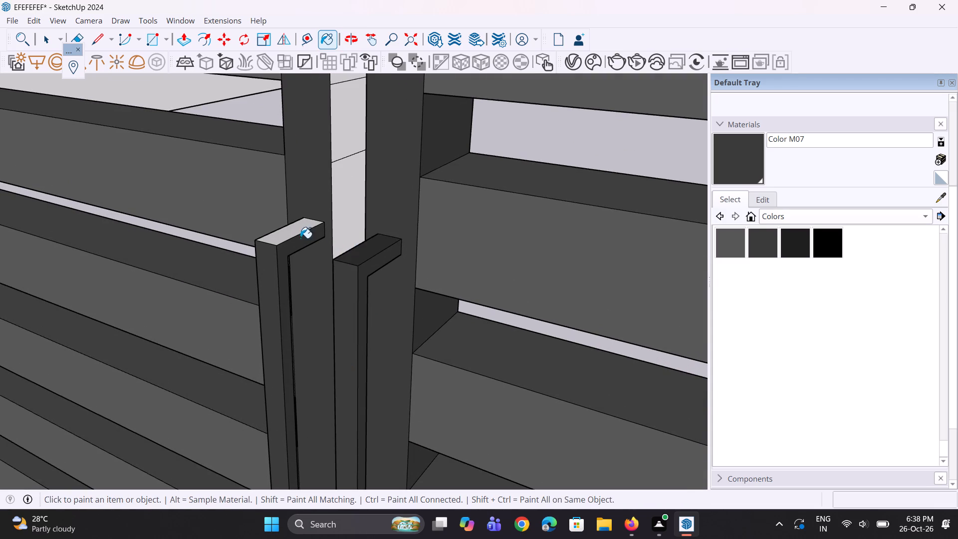
{"action": "left_click", "coordinate": [285, 233]}
{"action": "middle_click_drag", "start_coordinate": [342, 272], "coordinate": [300, 66]}
{"action": "scroll", "coordinate": [308, 229], "scroll_direction": "up", "scroll_amount": 2}
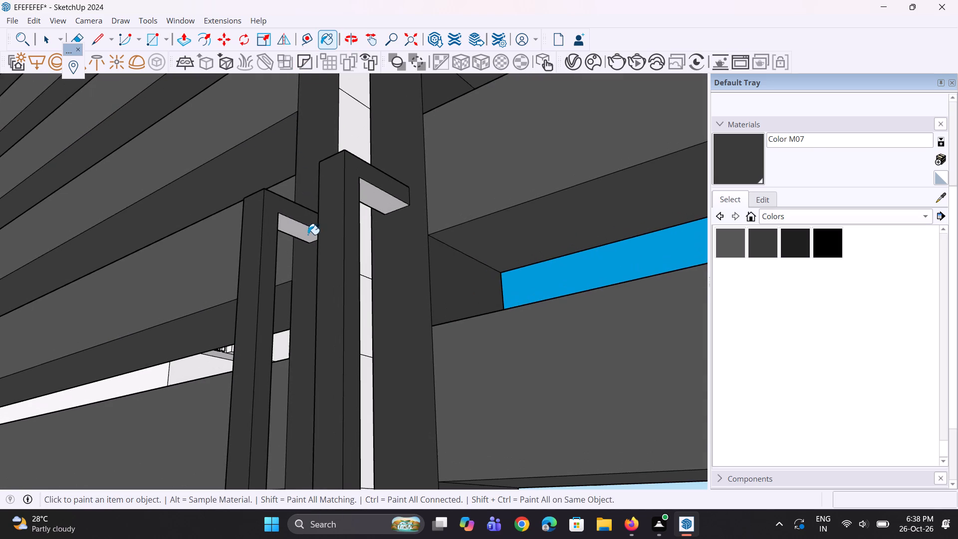
{"action": "left_click", "coordinate": [305, 234]}
{"action": "left_click", "coordinate": [370, 198]}
Paint the bottom faces of both pull handles' lower arms with Color M07.
{"action": "middle_click_drag", "start_coordinate": [354, 203], "coordinate": [93, 269]}
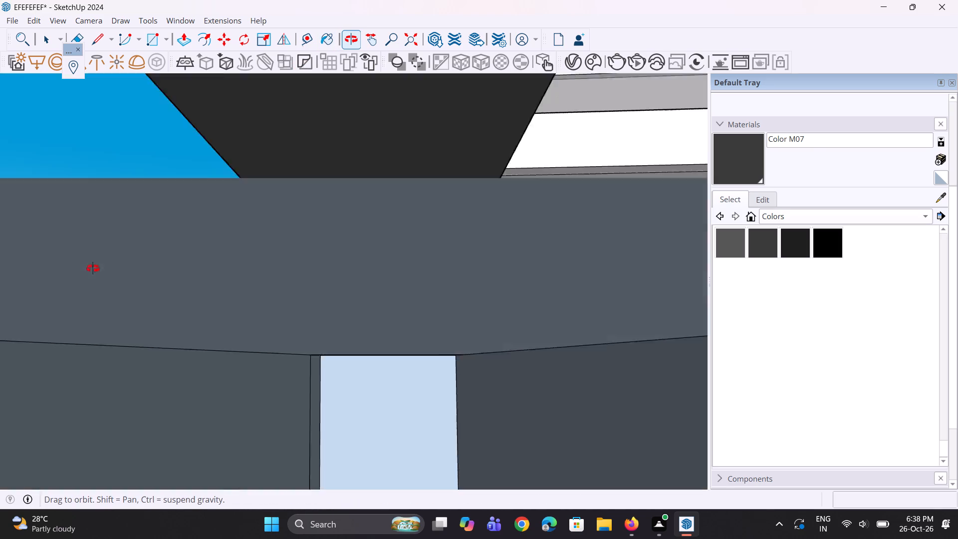
{"action": "middle_click_drag", "start_coordinate": [93, 269], "coordinate": [418, 233]}
{"action": "scroll", "coordinate": [402, 218], "scroll_direction": "down", "scroll_amount": 5}
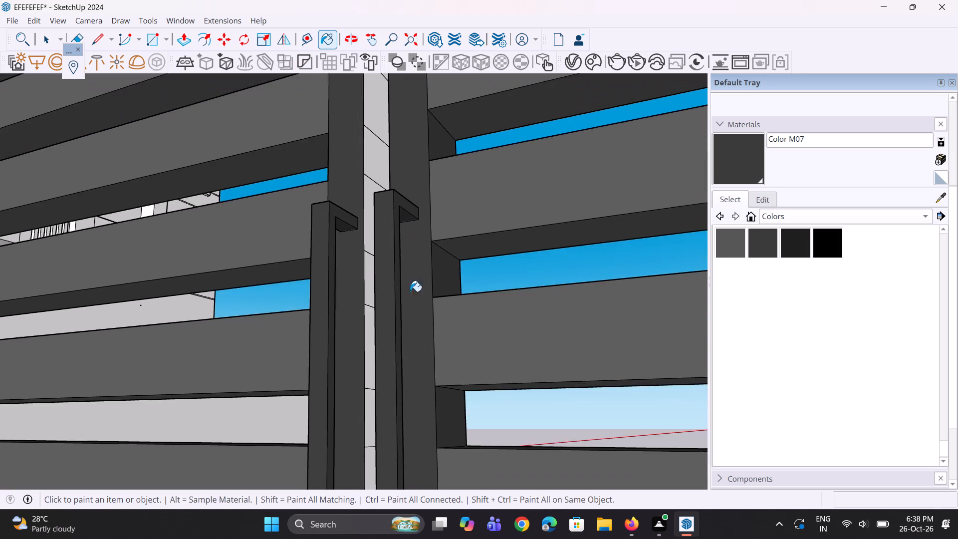
{"action": "middle_click_drag", "start_coordinate": [392, 335], "coordinate": [421, 188]}
{"action": "scroll", "coordinate": [418, 188], "scroll_direction": "down", "scroll_amount": 5}
{"action": "middle_click_drag", "start_coordinate": [391, 338], "coordinate": [401, 240]}
{"action": "scroll", "coordinate": [388, 283], "scroll_direction": "up", "scroll_amount": 2}
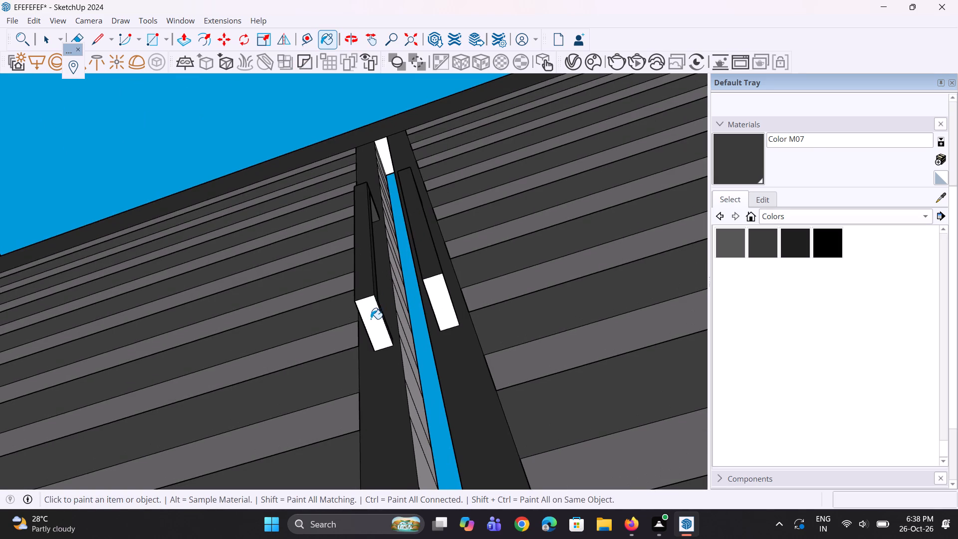
{"action": "left_click", "coordinate": [371, 319]}
{"action": "left_click", "coordinate": [434, 296]}
Inspect the handles and gate leaves from several sides for faces still left unpainted.
{"action": "middle_click_drag", "start_coordinate": [427, 305], "coordinate": [220, 432]}
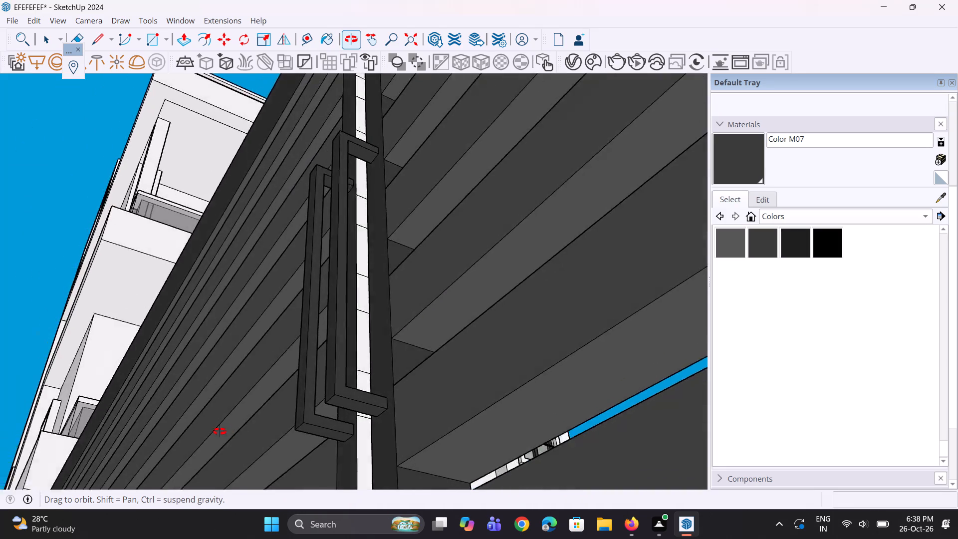
{"action": "middle_click_drag", "start_coordinate": [220, 432], "coordinate": [588, 399]}
{"action": "middle_click_drag", "start_coordinate": [466, 358], "coordinate": [595, 370]}
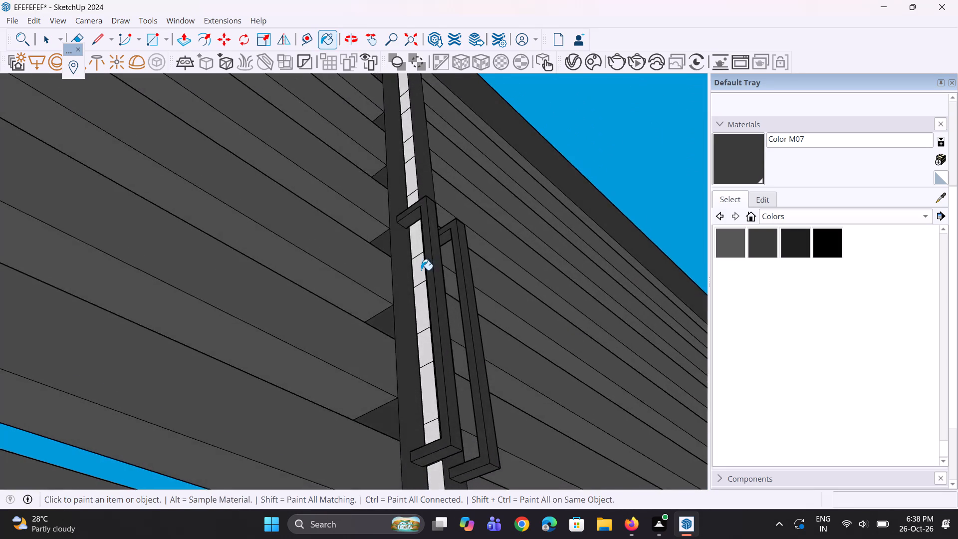
{"action": "scroll", "coordinate": [421, 270], "scroll_direction": "down", "scroll_amount": 5}
{"action": "middle_click_drag", "start_coordinate": [450, 267], "coordinate": [406, 435]}
{"action": "scroll", "coordinate": [390, 305], "scroll_direction": "down", "scroll_amount": 6}
{"action": "middle_click_drag", "start_coordinate": [456, 306], "coordinate": [320, 397]}
{"action": "scroll", "coordinate": [324, 381], "scroll_direction": "down", "scroll_amount": 5}
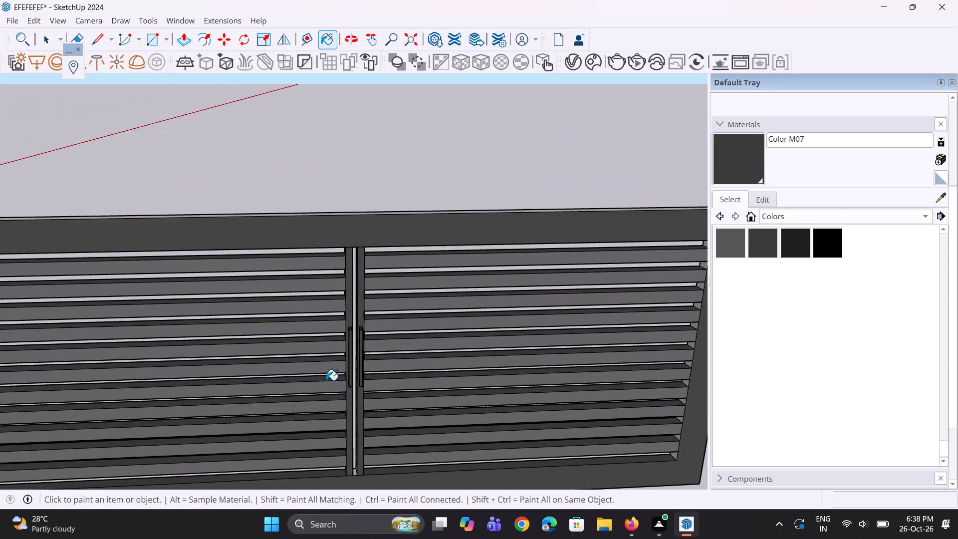
{"action": "middle_click_drag", "start_coordinate": [326, 392], "coordinate": [258, 329]}
{"action": "scroll", "coordinate": [289, 357], "scroll_direction": "up", "scroll_amount": 1}
{"action": "scroll", "coordinate": [262, 322], "scroll_direction": "down", "scroll_amount": 12}
Paint the outer end face of the gate frame's left stile with Color M07.
{"action": "middle_click_drag", "start_coordinate": [184, 354], "coordinate": [569, 317]}
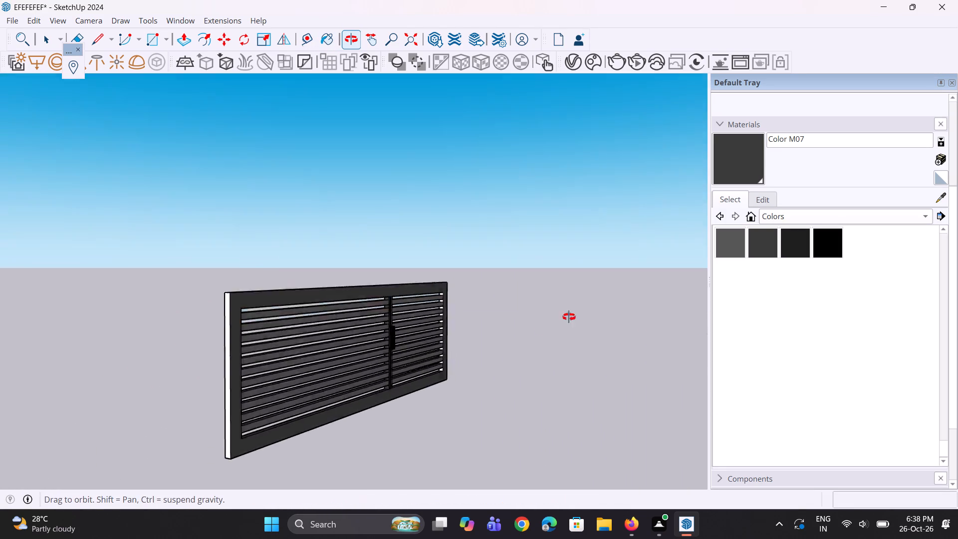
{"action": "middle_click_drag", "start_coordinate": [569, 317], "coordinate": [559, 312]}
{"action": "scroll", "coordinate": [287, 310], "scroll_direction": "up", "scroll_amount": 2}
{"action": "scroll", "coordinate": [330, 298], "scroll_direction": "up", "scroll_amount": 3}
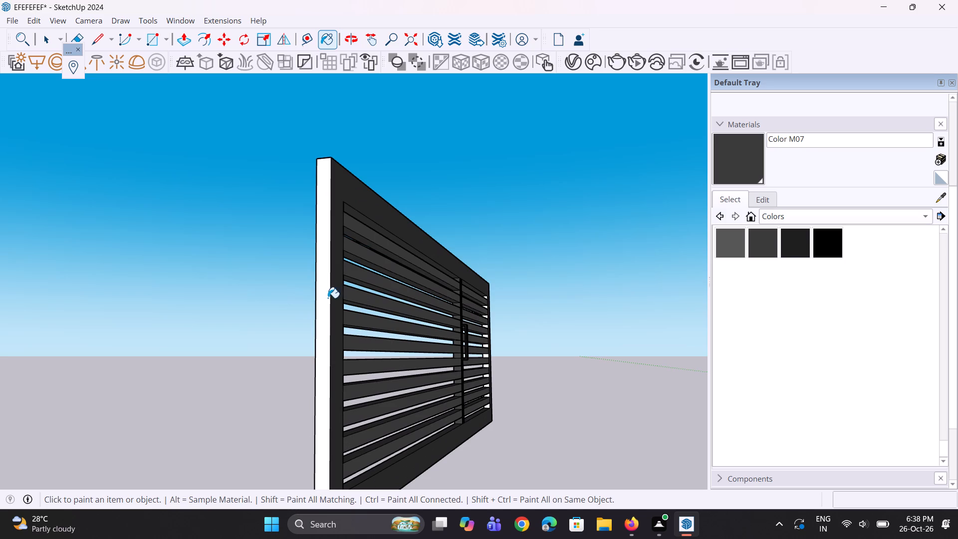
{"action": "left_click", "coordinate": [328, 298]}
Paint the top face of the gate frame's upper rail with Color M07.
{"action": "middle_click_drag", "start_coordinate": [398, 316], "coordinate": [152, 319]}
{"action": "middle_click_drag", "start_coordinate": [587, 337], "coordinate": [418, 414]}
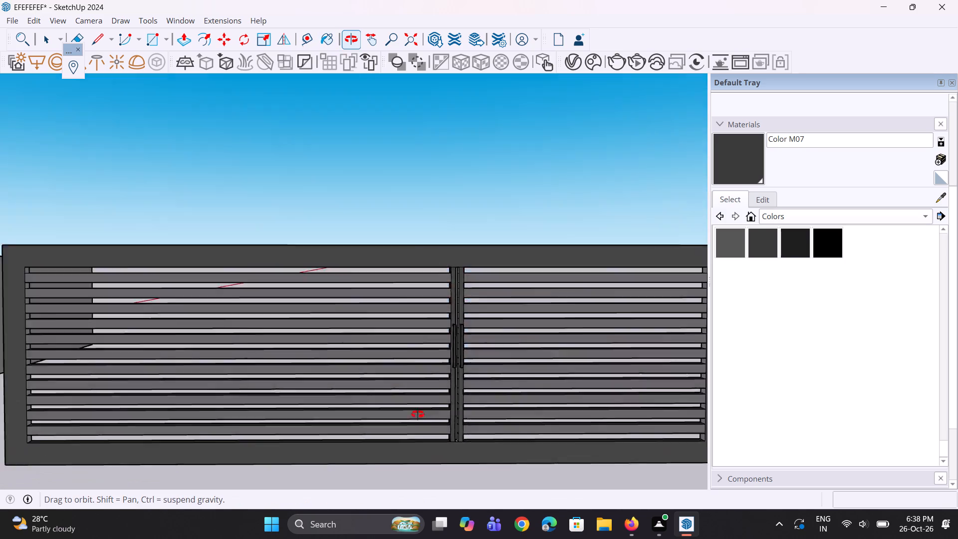
{"action": "middle_click_drag", "start_coordinate": [418, 414], "coordinate": [295, 471]}
{"action": "scroll", "coordinate": [565, 358], "scroll_direction": "up", "scroll_amount": 2}
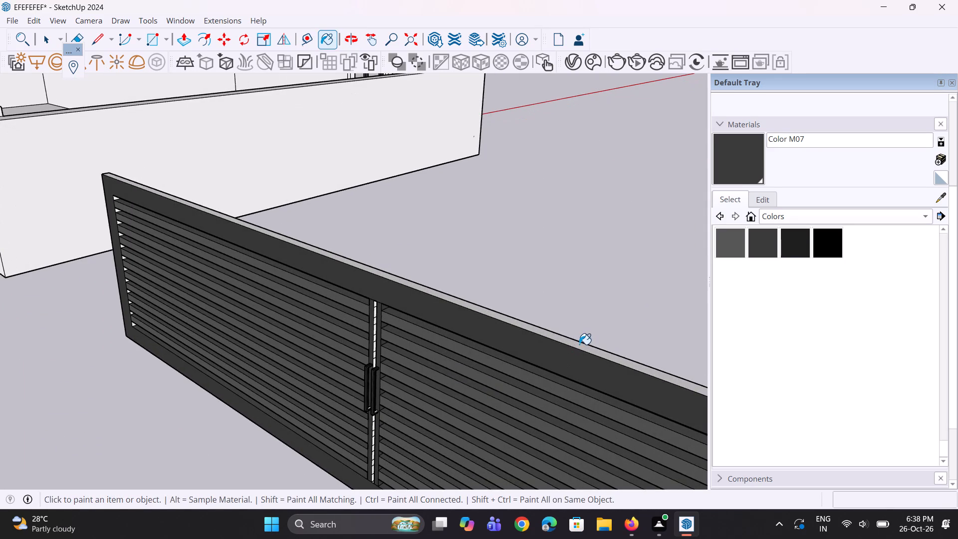
{"action": "left_click", "coordinate": [579, 344]}
Paint the left end stile's inner side faces in the five uppermost gaps between the slats with Color M07.
{"action": "middle_click_drag", "start_coordinate": [598, 368], "coordinate": [560, 341]}
{"action": "scroll", "coordinate": [213, 319], "scroll_direction": "up", "scroll_amount": 1}
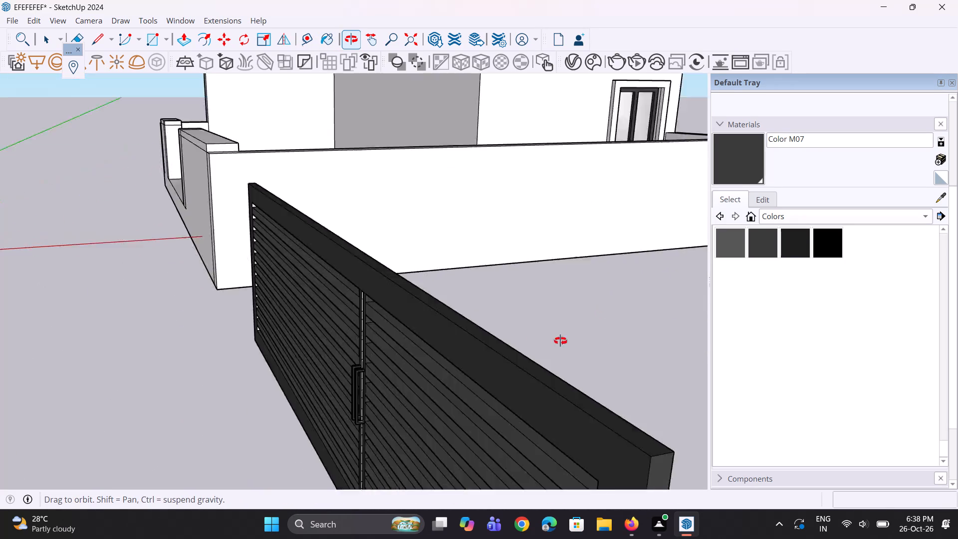
{"action": "middle_click_drag", "start_coordinate": [560, 341], "coordinate": [584, 333]}
{"action": "scroll", "coordinate": [586, 332], "scroll_direction": "down", "scroll_amount": 5}
{"action": "scroll", "coordinate": [289, 302], "scroll_direction": "up", "scroll_amount": 11}
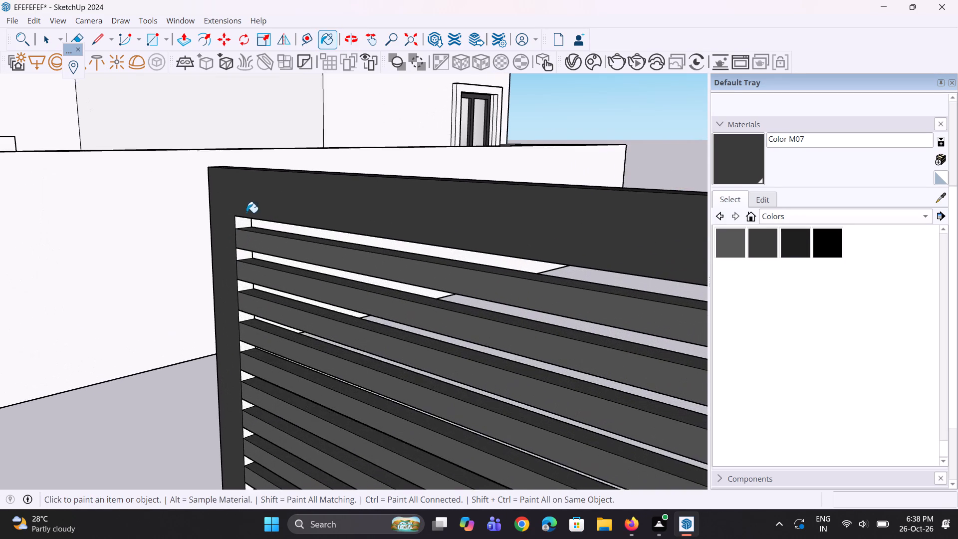
{"action": "scroll", "coordinate": [246, 213], "scroll_direction": "up", "scroll_amount": 4}
{"action": "left_click", "coordinate": [238, 225]}
{"action": "scroll", "coordinate": [245, 269], "scroll_direction": "up", "scroll_amount": 3}
{"action": "left_click", "coordinate": [244, 269]}
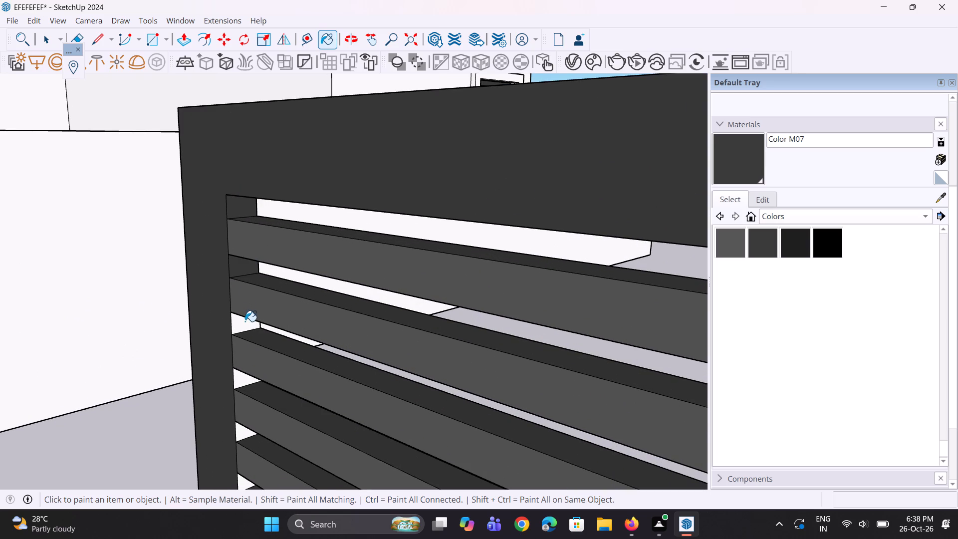
{"action": "left_click", "coordinate": [245, 323]}
{"action": "scroll", "coordinate": [339, 259], "scroll_direction": "down", "scroll_amount": 10}
{"action": "scroll", "coordinate": [280, 402], "scroll_direction": "up", "scroll_amount": 8}
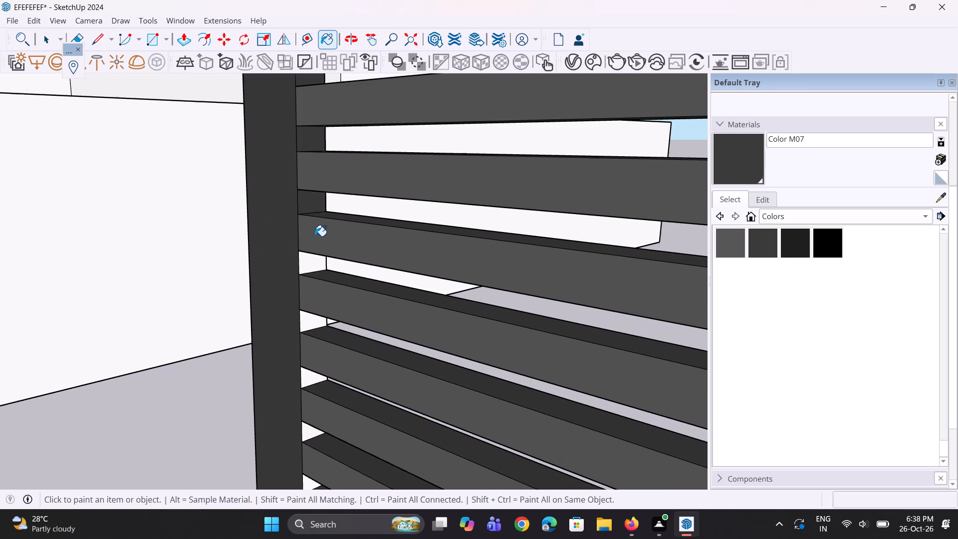
{"action": "left_click", "coordinate": [304, 269]}
{"action": "left_click", "coordinate": [314, 319]}
Paint the left end stile's inner side faces in the next four slat gaps down with Color M07.
{"action": "scroll", "coordinate": [318, 242], "scroll_direction": "down", "scroll_amount": 6}
{"action": "scroll", "coordinate": [297, 387], "scroll_direction": "up", "scroll_amount": 5}
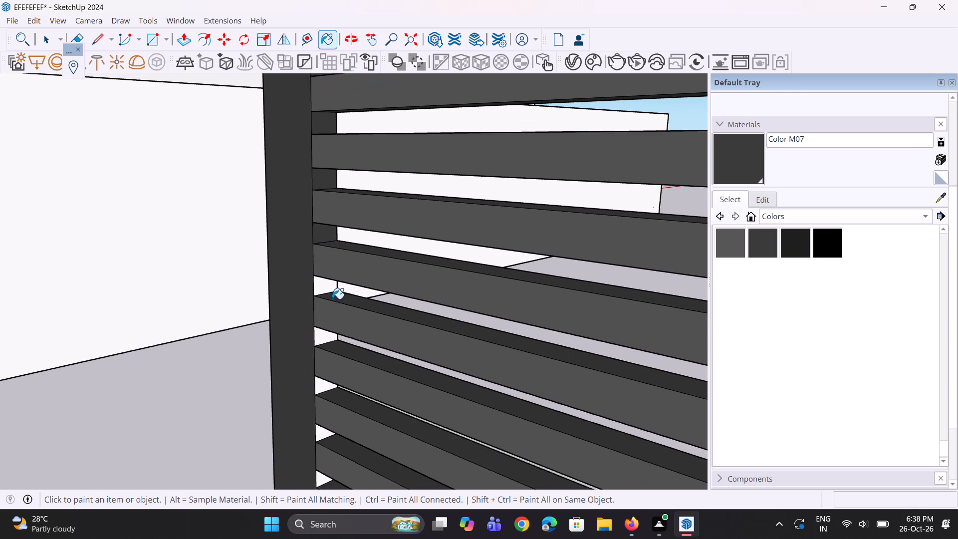
{"action": "scroll", "coordinate": [332, 299], "scroll_direction": "up", "scroll_amount": 2}
{"action": "left_click", "coordinate": [322, 285]}
{"action": "left_click", "coordinate": [318, 353]}
{"action": "scroll", "coordinate": [315, 262], "scroll_direction": "down", "scroll_amount": 6}
{"action": "scroll", "coordinate": [334, 396], "scroll_direction": "up", "scroll_amount": 2}
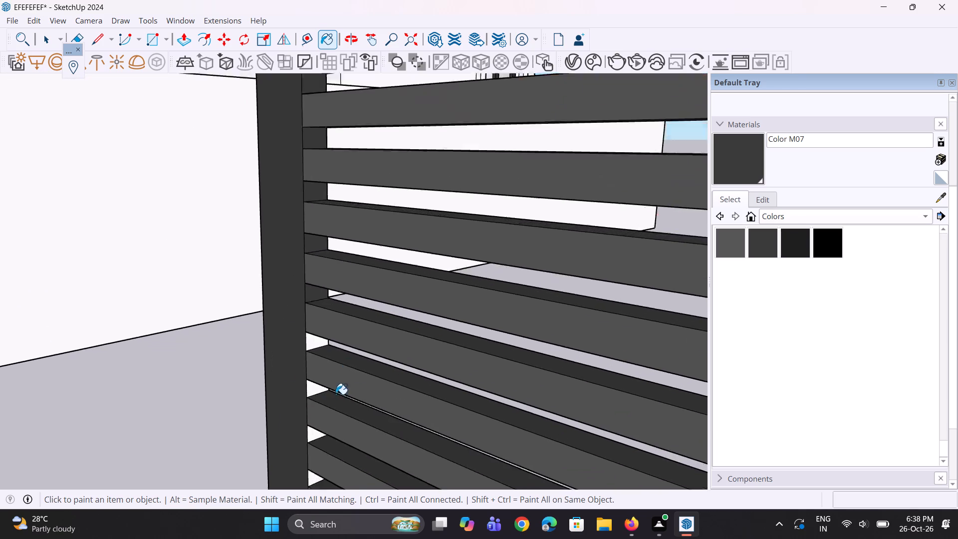
{"action": "scroll", "coordinate": [336, 394], "scroll_direction": "up", "scroll_amount": 2}
{"action": "scroll", "coordinate": [315, 335], "scroll_direction": "up", "scroll_amount": 2}
{"action": "left_click_drag", "start_coordinate": [305, 327], "coordinate": [305, 331]}
{"action": "left_click", "coordinate": [306, 396]}
Paint the left end stile's inner side faces in the three lowest slat gaps with Color M07.
{"action": "scroll", "coordinate": [317, 282], "scroll_direction": "down", "scroll_amount": 9}
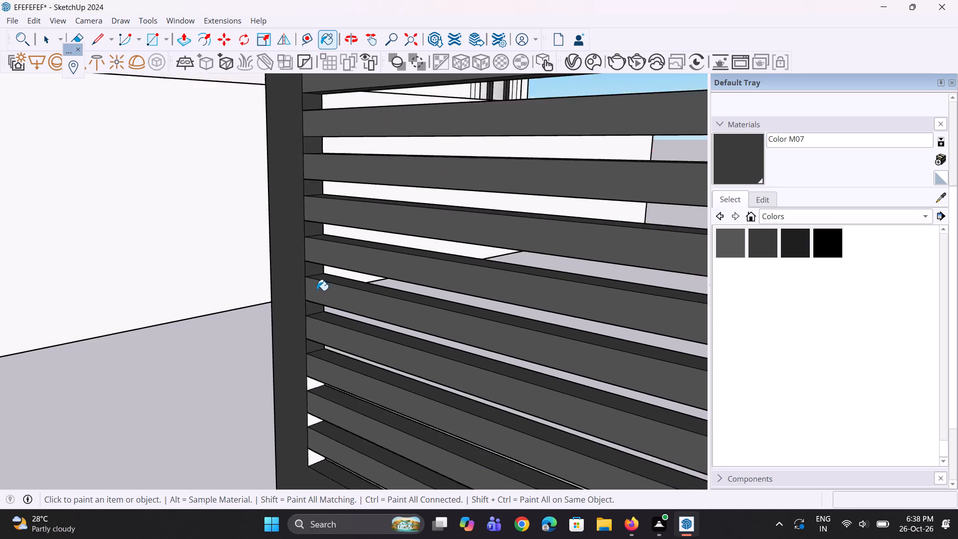
{"action": "scroll", "coordinate": [317, 290], "scroll_direction": "down", "scroll_amount": 1}
{"action": "scroll", "coordinate": [286, 384], "scroll_direction": "up", "scroll_amount": 8}
{"action": "left_click", "coordinate": [330, 338]}
{"action": "left_click", "coordinate": [335, 402]}
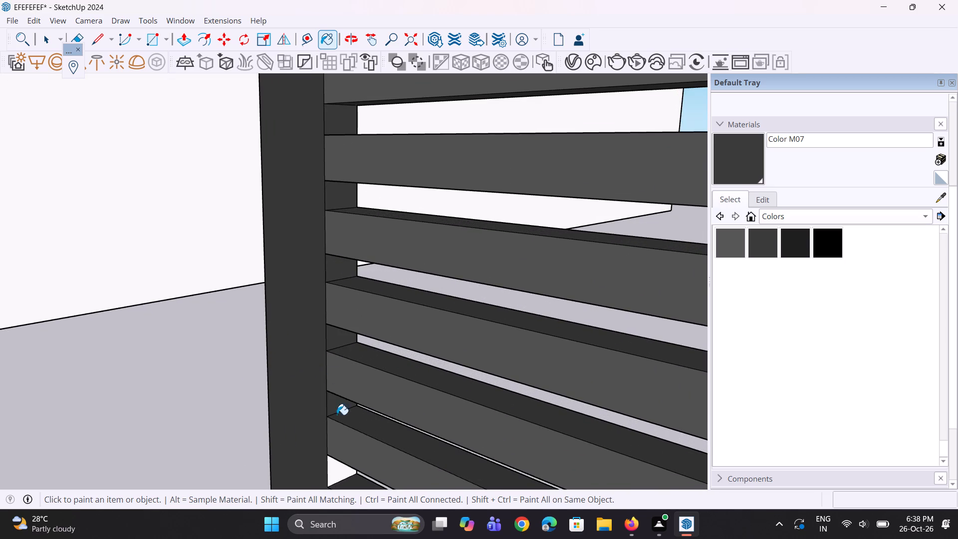
{"action": "left_click", "coordinate": [344, 470]}
Paint the right end stile's inner side faces in the five uppermost slat gaps with Color M07.
{"action": "scroll", "coordinate": [304, 443], "scroll_direction": "down", "scroll_amount": 12}
{"action": "middle_click_drag", "start_coordinate": [374, 462], "coordinate": [466, 468]}
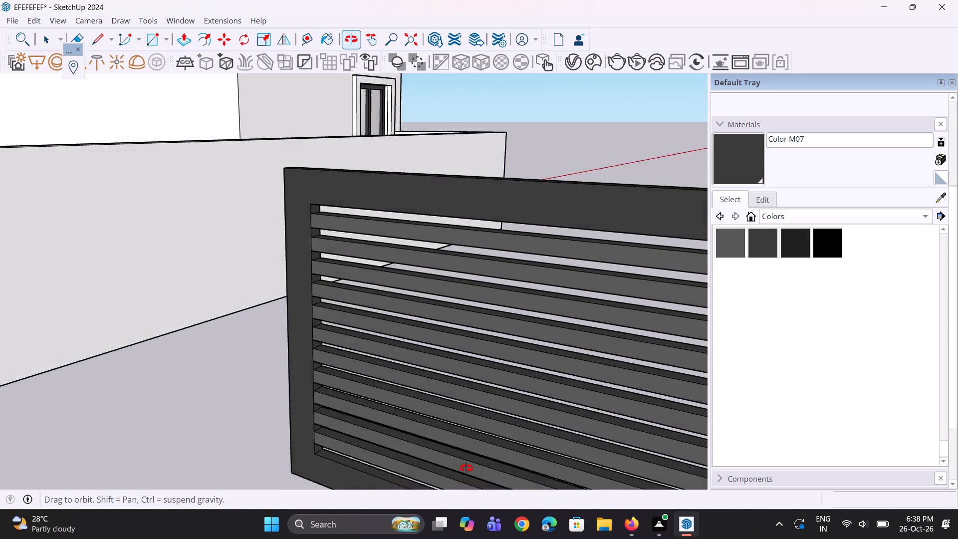
{"action": "middle_click_drag", "start_coordinate": [466, 468], "coordinate": [477, 466]}
{"action": "scroll", "coordinate": [213, 418], "scroll_direction": "down", "scroll_amount": 6}
{"action": "middle_click_drag", "start_coordinate": [412, 469], "coordinate": [718, 369]}
{"action": "scroll", "coordinate": [647, 372], "scroll_direction": "up", "scroll_amount": 3}
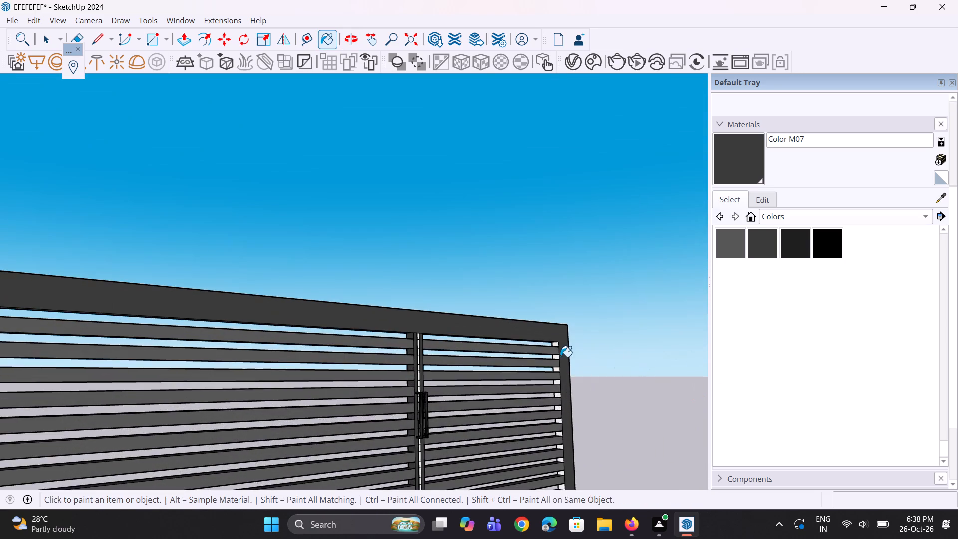
{"action": "scroll", "coordinate": [557, 354], "scroll_direction": "up", "scroll_amount": 7}
{"action": "left_click", "coordinate": [553, 341]}
{"action": "left_click", "coordinate": [557, 367]}
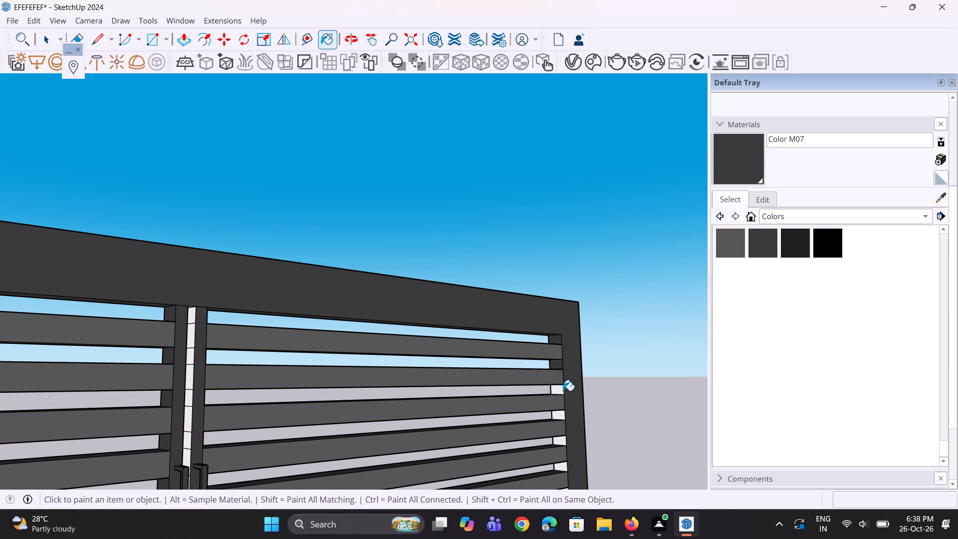
{"action": "left_click", "coordinate": [563, 391]}
{"action": "scroll", "coordinate": [524, 307], "scroll_direction": "down", "scroll_amount": 3}
{"action": "scroll", "coordinate": [568, 414], "scroll_direction": "up", "scroll_amount": 7}
{"action": "left_click", "coordinate": [542, 374]}
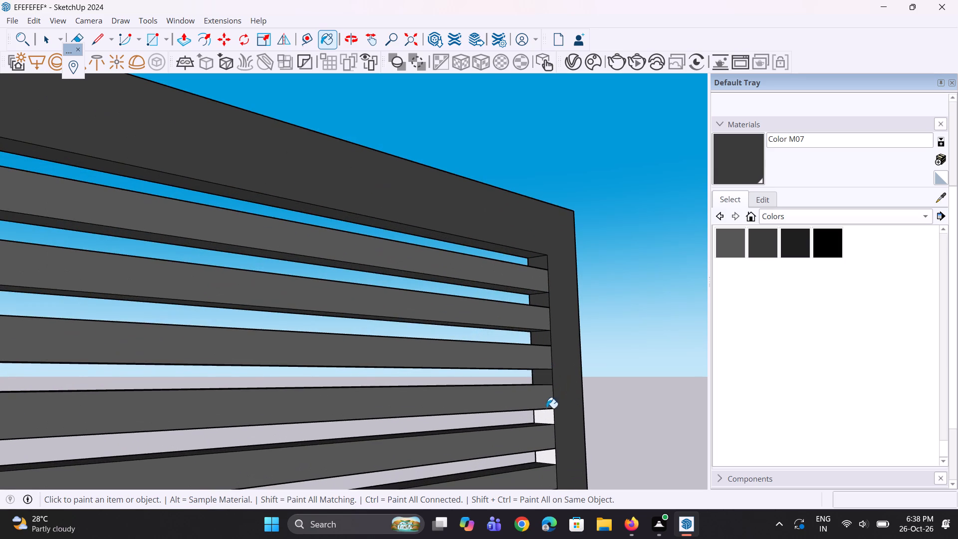
{"action": "left_click", "coordinate": [547, 411]}
Paint the right end stile's inner side faces in the next four slat gaps down with Color M07.
{"action": "scroll", "coordinate": [487, 301], "scroll_direction": "down", "scroll_amount": 10}
{"action": "scroll", "coordinate": [487, 406], "scroll_direction": "up", "scroll_amount": 5}
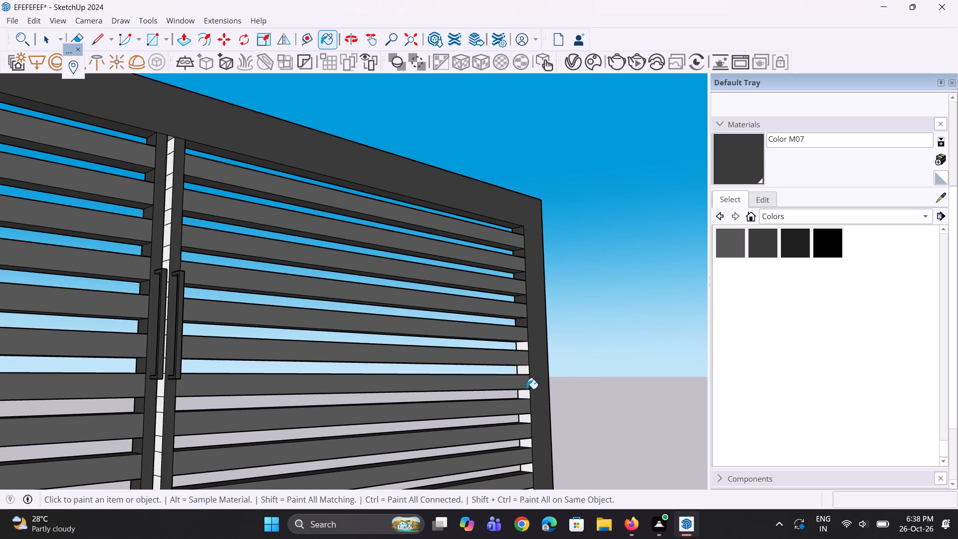
{"action": "scroll", "coordinate": [526, 389], "scroll_direction": "up", "scroll_amount": 2}
{"action": "scroll", "coordinate": [524, 345], "scroll_direction": "up", "scroll_amount": 2}
{"action": "left_click", "coordinate": [521, 331]}
{"action": "left_click", "coordinate": [526, 373]}
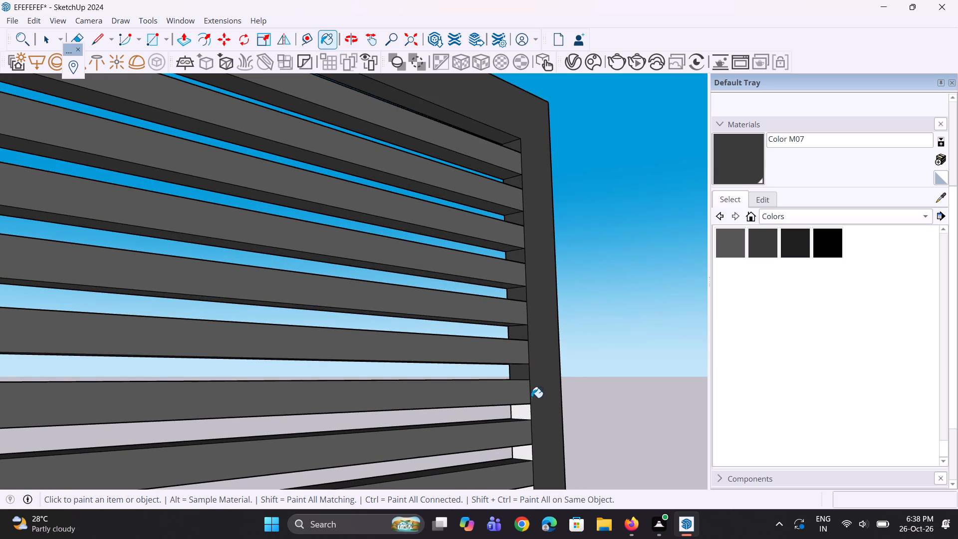
{"action": "left_click", "coordinate": [523, 413]}
{"action": "left_click", "coordinate": [529, 450]}
Paint the right end stile's inner side faces in the three lowest slat gaps with Color M07.
{"action": "scroll", "coordinate": [460, 277], "scroll_direction": "down", "scroll_amount": 10}
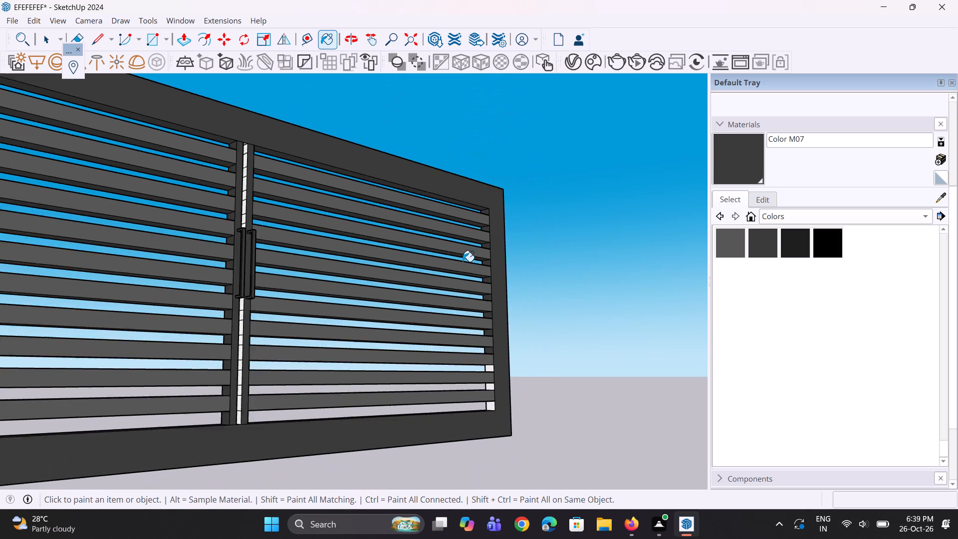
{"action": "scroll", "coordinate": [503, 373], "scroll_direction": "up", "scroll_amount": 8}
{"action": "left_click", "coordinate": [483, 346]}
{"action": "scroll", "coordinate": [486, 377], "scroll_direction": "up", "scroll_amount": 4}
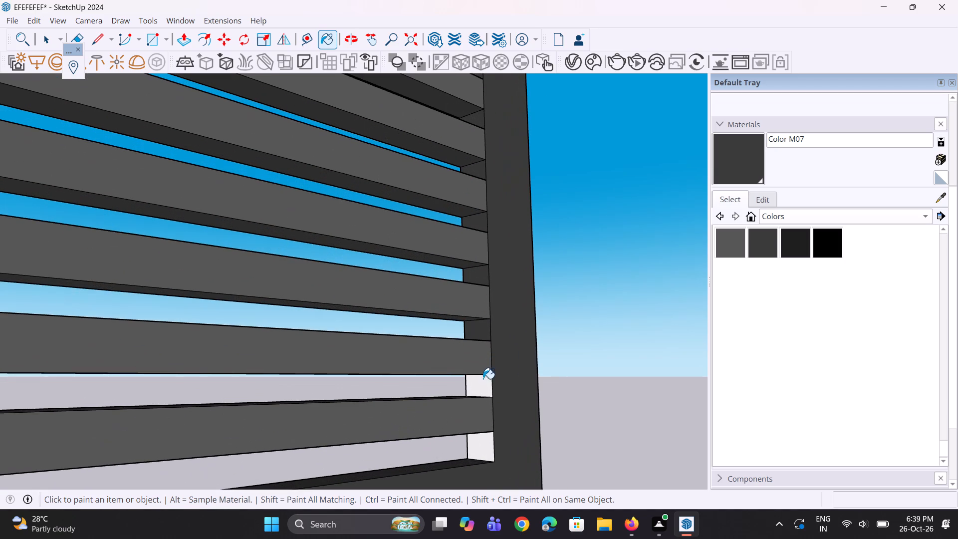
{"action": "left_click", "coordinate": [483, 379]}
{"action": "left_click", "coordinate": [481, 442]}
Paint the uppermost segments of the right leaf's meeting-stile edge, facing the left leaf, with Color M07.
{"action": "scroll", "coordinate": [513, 340], "scroll_direction": "down", "scroll_amount": 20}
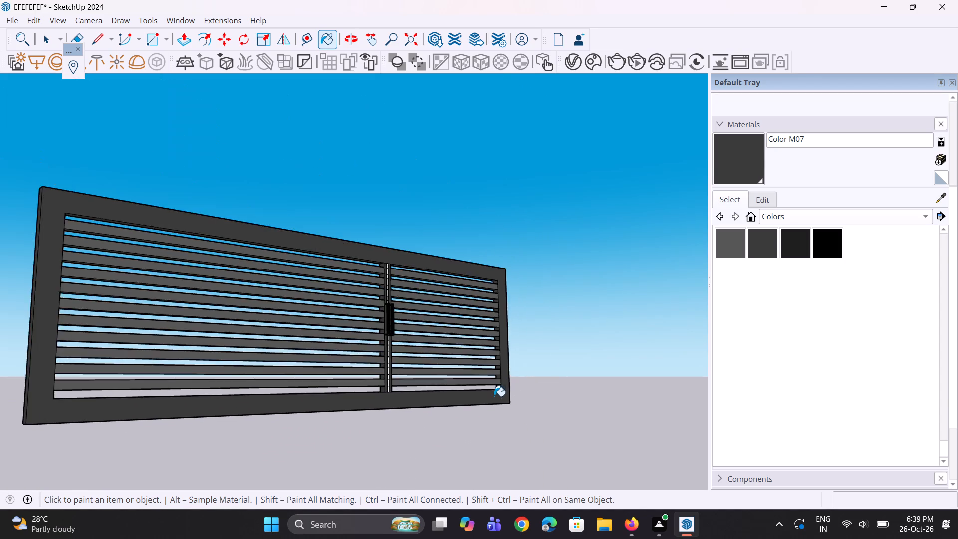
{"action": "middle_click_drag", "start_coordinate": [439, 377], "coordinate": [393, 405]}
{"action": "scroll", "coordinate": [403, 280], "scroll_direction": "up", "scroll_amount": 16}
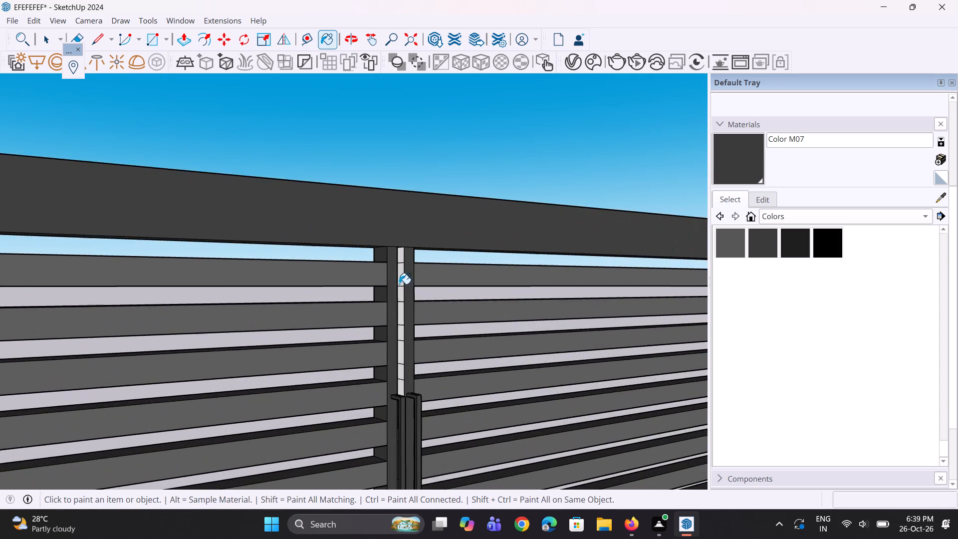
{"action": "scroll", "coordinate": [399, 284], "scroll_direction": "up", "scroll_amount": 7}
{"action": "left_click", "coordinate": [400, 264]}
{"action": "left_click", "coordinate": [394, 215]}
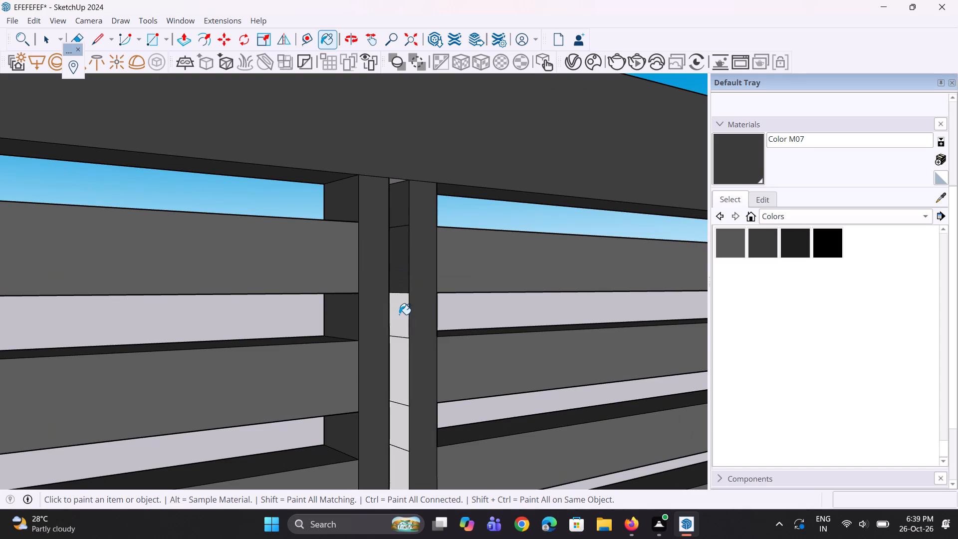
{"action": "left_click_drag", "start_coordinate": [399, 314], "coordinate": [401, 320]}
{"action": "left_click", "coordinate": [403, 352]}
{"action": "left_click", "coordinate": [403, 405]}
{"action": "left_click", "coordinate": [403, 413]}
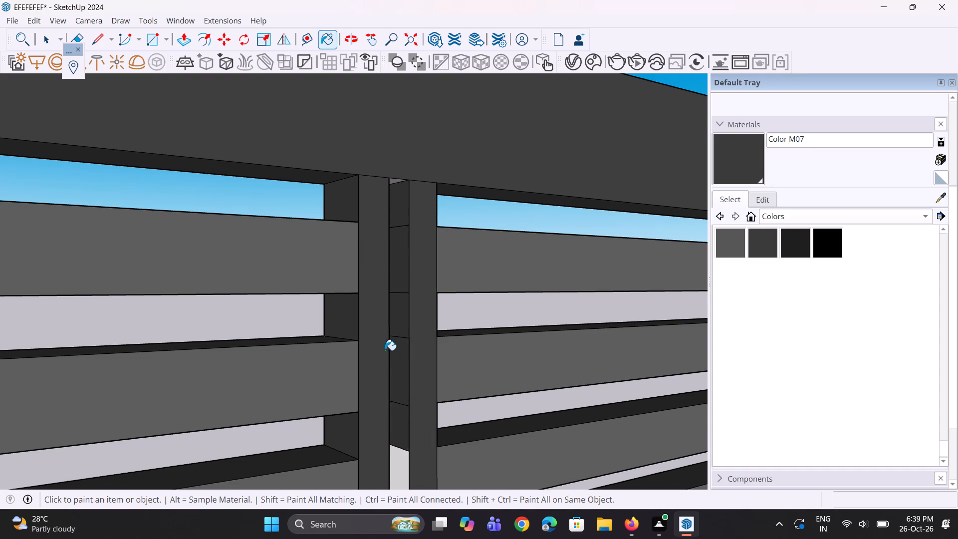
Paint the next three segments of that meeting-stile edge, down to the tops of the pull handles, with Color M07.
{"action": "scroll", "coordinate": [384, 349], "scroll_direction": "down", "scroll_amount": 10}
{"action": "scroll", "coordinate": [391, 407], "scroll_direction": "up", "scroll_amount": 8}
{"action": "left_click", "coordinate": [376, 372]}
{"action": "left_click", "coordinate": [383, 409]}
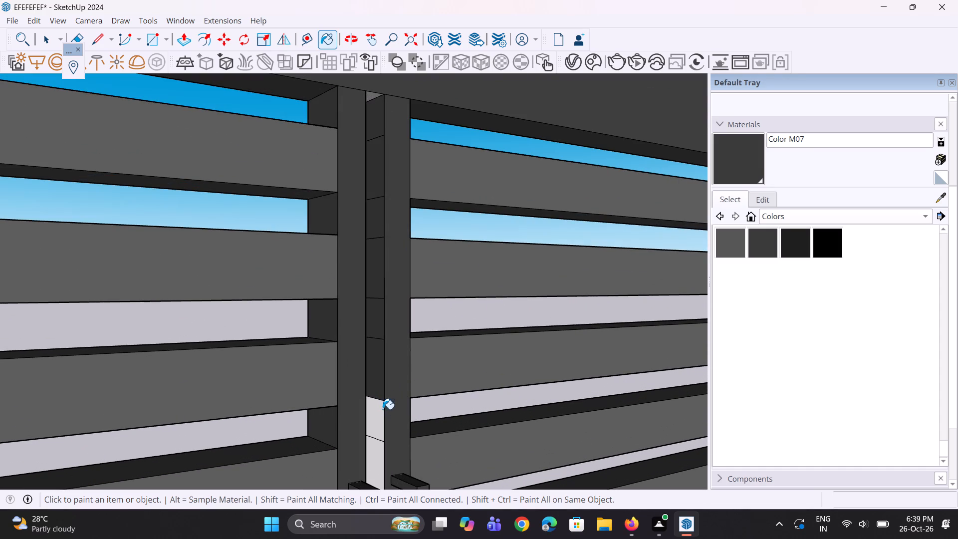
{"action": "left_click", "coordinate": [378, 442]}
Paint the segments of the right leaf's meeting-stile edge behind the pull handles with Color M07.
{"action": "scroll", "coordinate": [351, 353], "scroll_direction": "down", "scroll_amount": 12}
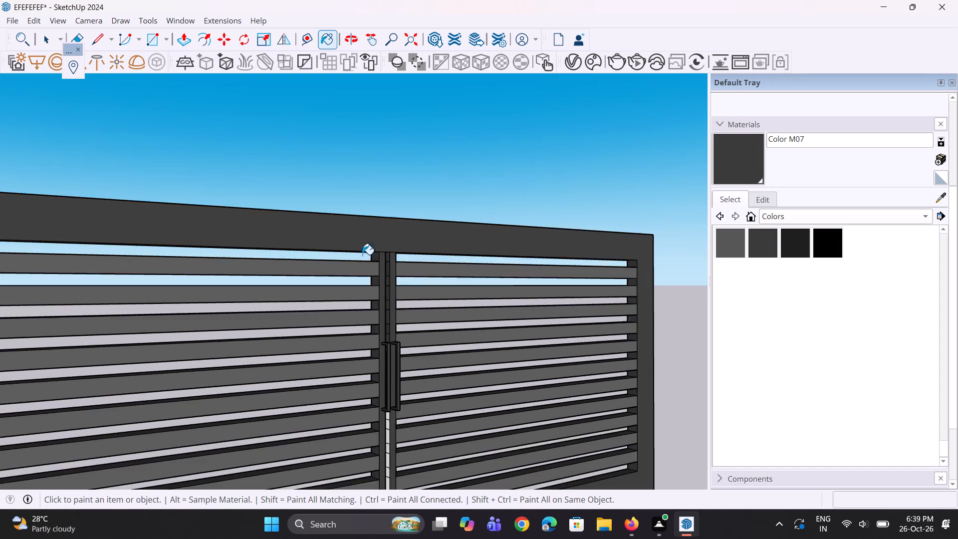
{"action": "scroll", "coordinate": [362, 255], "scroll_direction": "down", "scroll_amount": 3}
{"action": "scroll", "coordinate": [394, 379], "scroll_direction": "up", "scroll_amount": 18}
{"action": "middle_click_drag", "start_coordinate": [358, 327], "coordinate": [327, 326]}
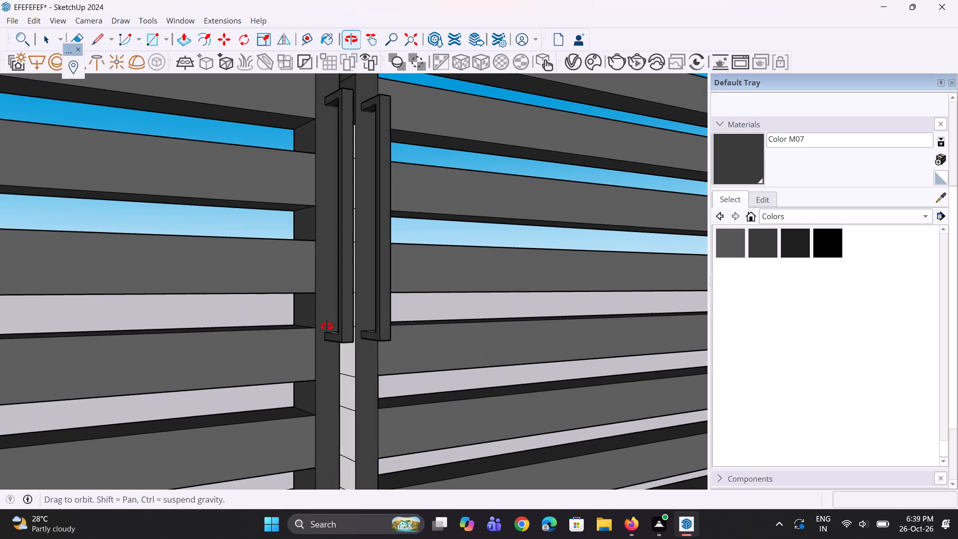
{"action": "middle_click_drag", "start_coordinate": [327, 326], "coordinate": [326, 325]}
{"action": "scroll", "coordinate": [344, 240], "scroll_direction": "up", "scroll_amount": 2}
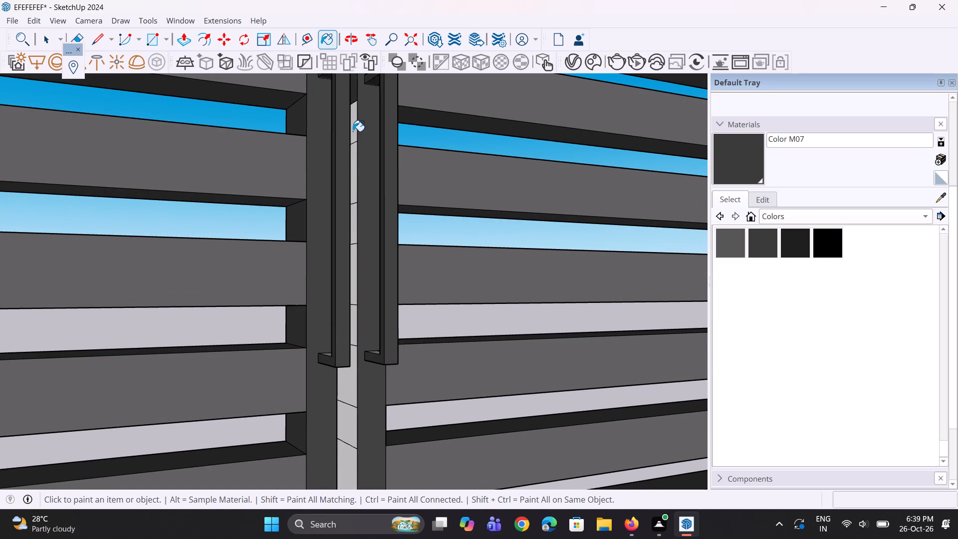
{"action": "left_click", "coordinate": [353, 131]}
{"action": "scroll", "coordinate": [355, 148], "scroll_direction": "up", "scroll_amount": 3}
{"action": "left_click", "coordinate": [354, 171]}
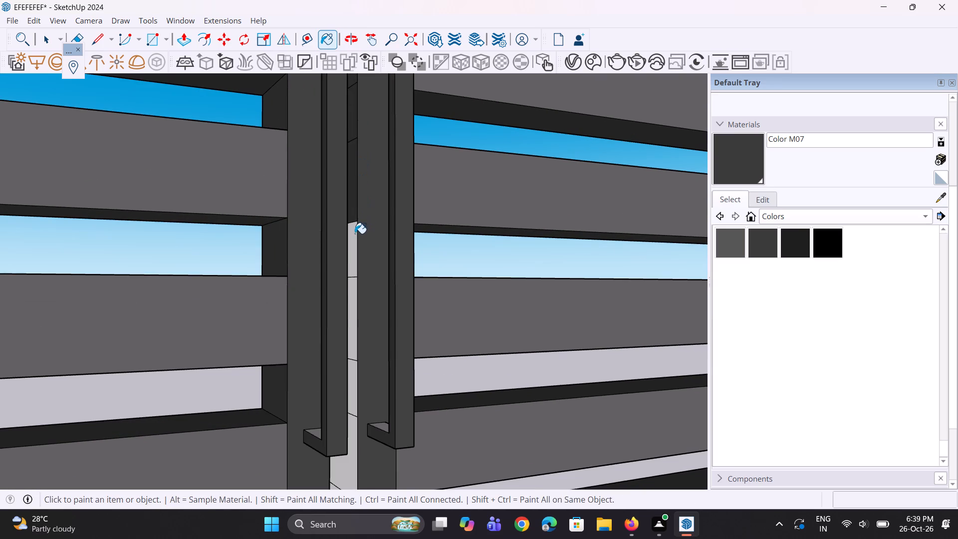
{"action": "left_click", "coordinate": [355, 234]}
{"action": "left_click", "coordinate": [351, 296]}
{"action": "left_click", "coordinate": [353, 379]}
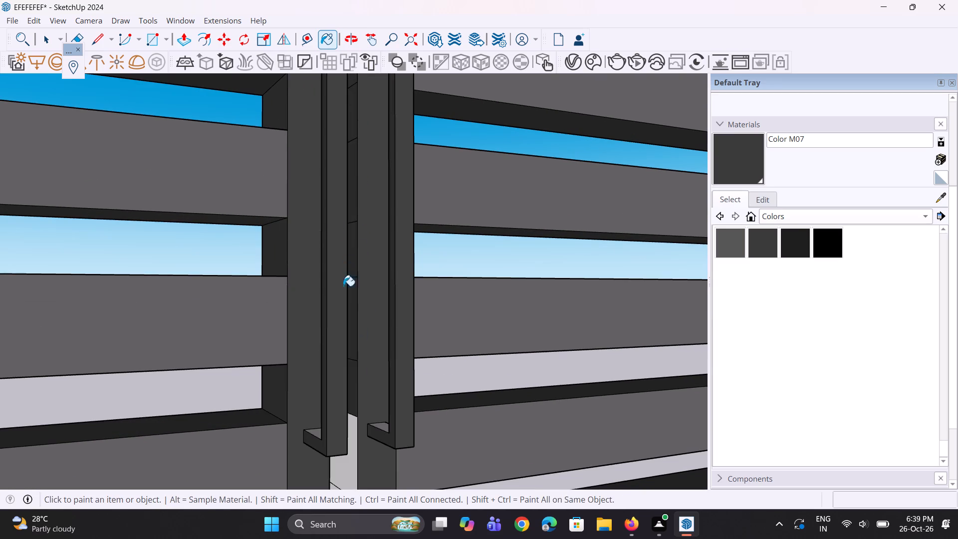
Paint the meeting-stile edge segments around the lower ends of the pull handles with Color M07.
{"action": "scroll", "coordinate": [326, 221], "scroll_direction": "down", "scroll_amount": 4}
{"action": "scroll", "coordinate": [312, 409], "scroll_direction": "up", "scroll_amount": 3}
{"action": "left_click_drag", "start_coordinate": [349, 399], "coordinate": [352, 420]}
{"action": "left_click", "coordinate": [350, 445]}
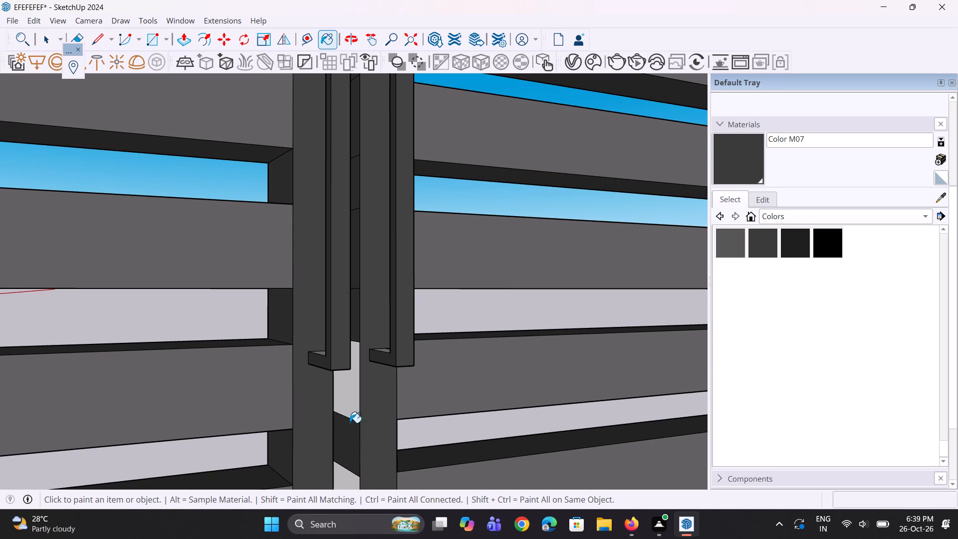
{"action": "left_click", "coordinate": [346, 405]}
Paint the next three segments of the meeting-stile edge below the pull handles with Color M07.
{"action": "scroll", "coordinate": [385, 205], "scroll_direction": "down", "scroll_amount": 10}
{"action": "scroll", "coordinate": [358, 354], "scroll_direction": "up", "scroll_amount": 4}
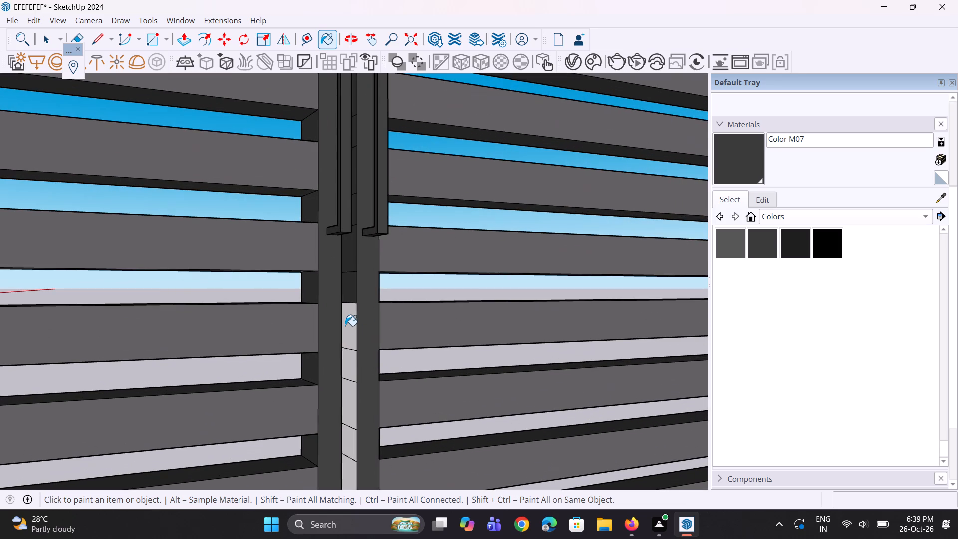
{"action": "left_click_drag", "start_coordinate": [345, 326], "coordinate": [345, 330]}
{"action": "scroll", "coordinate": [354, 376], "scroll_direction": "up", "scroll_amount": 3}
{"action": "left_click", "coordinate": [347, 365]}
{"action": "left_click", "coordinate": [349, 398]}
Paint the remaining lower segments of the right leaf's meeting-stile edge with Color M07.
{"action": "scroll", "coordinate": [342, 248], "scroll_direction": "down", "scroll_amount": 6}
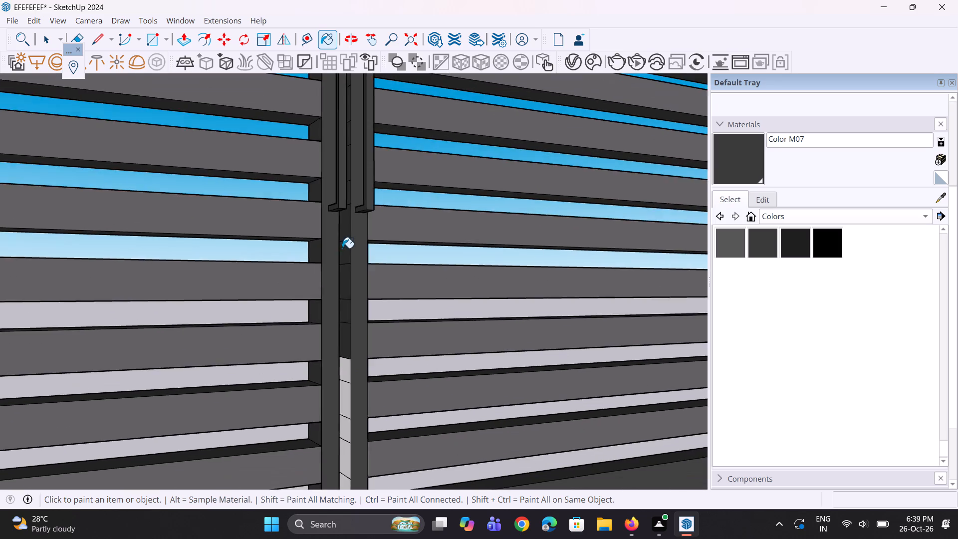
{"action": "scroll", "coordinate": [342, 248], "scroll_direction": "down", "scroll_amount": 5}
{"action": "scroll", "coordinate": [332, 348], "scroll_direction": "up", "scroll_amount": 8}
{"action": "left_click", "coordinate": [359, 314]}
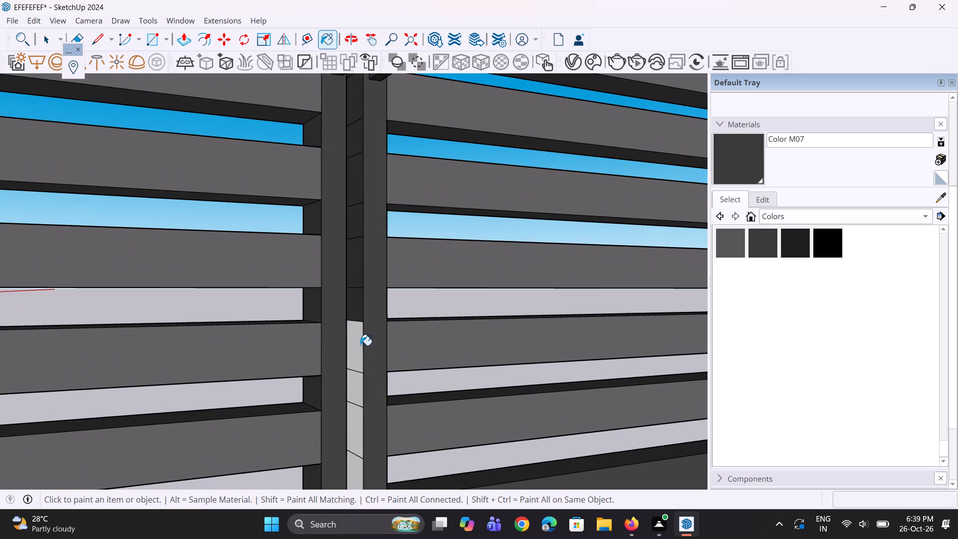
{"action": "left_click_drag", "start_coordinate": [358, 347], "coordinate": [359, 354]}
{"action": "scroll", "coordinate": [365, 407], "scroll_direction": "up", "scroll_amount": 3}
{"action": "left_click", "coordinate": [356, 385]}
{"action": "left_click", "coordinate": [354, 426]}
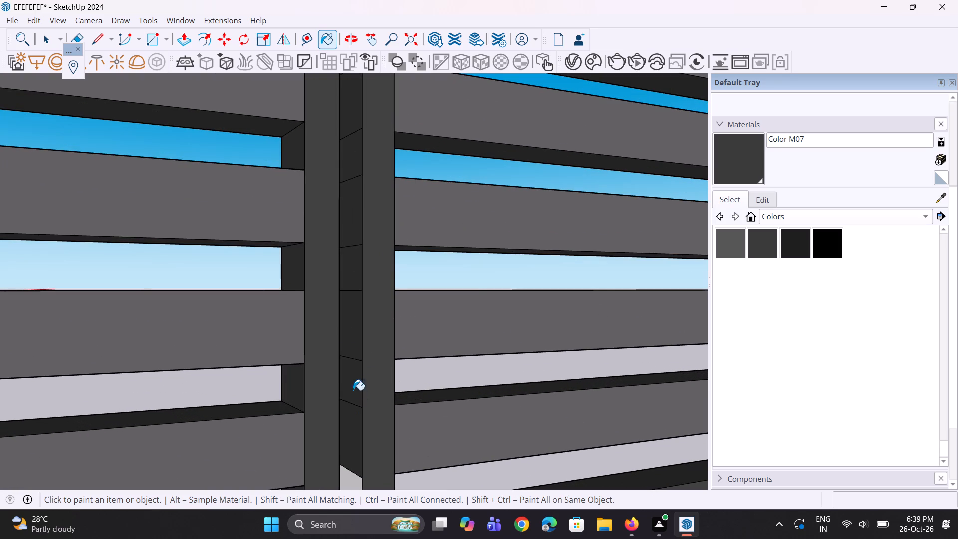
{"action": "scroll", "coordinate": [335, 329], "scroll_direction": "down", "scroll_amount": 6}
{"action": "scroll", "coordinate": [340, 467], "scroll_direction": "up", "scroll_amount": 4}
{"action": "left_click", "coordinate": [348, 424]}
Paint the lowest five segments of the left leaf's meeting-stile edge with Color M07, working up from the bottom rail.
{"action": "scroll", "coordinate": [348, 424], "scroll_direction": "up", "scroll_amount": 1}
{"action": "middle_click_drag", "start_coordinate": [336, 421], "coordinate": [92, 409]}
{"action": "scroll", "coordinate": [325, 417], "scroll_direction": "up", "scroll_amount": 2}
{"action": "left_click", "coordinate": [326, 417]}
{"action": "left_click", "coordinate": [329, 366]}
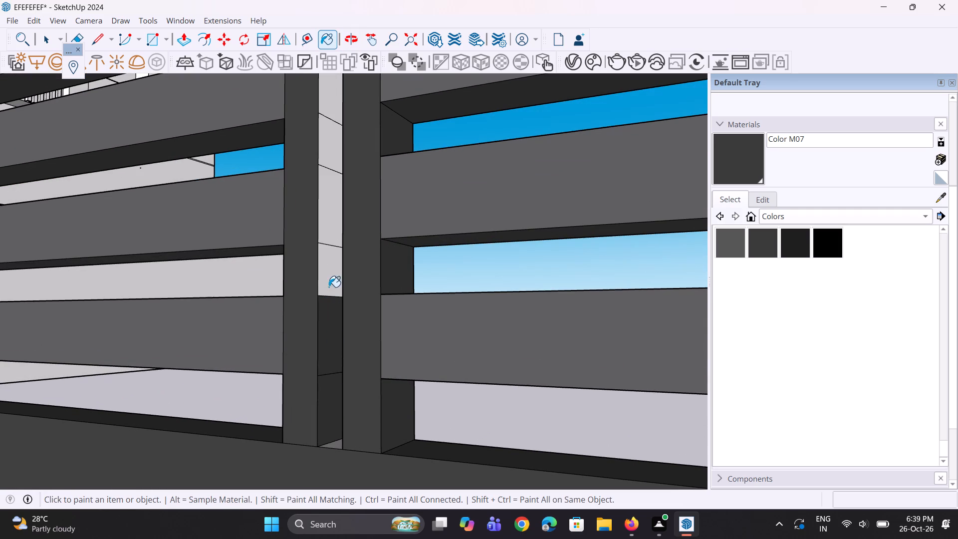
{"action": "left_click", "coordinate": [329, 287]}
{"action": "left_click", "coordinate": [335, 229]}
{"action": "left_click", "coordinate": [329, 156]}
Paint the following segments up the left leaf's meeting-stile edge, below the pull handles, with Color M07.
{"action": "scroll", "coordinate": [320, 354], "scroll_direction": "down", "scroll_amount": 3}
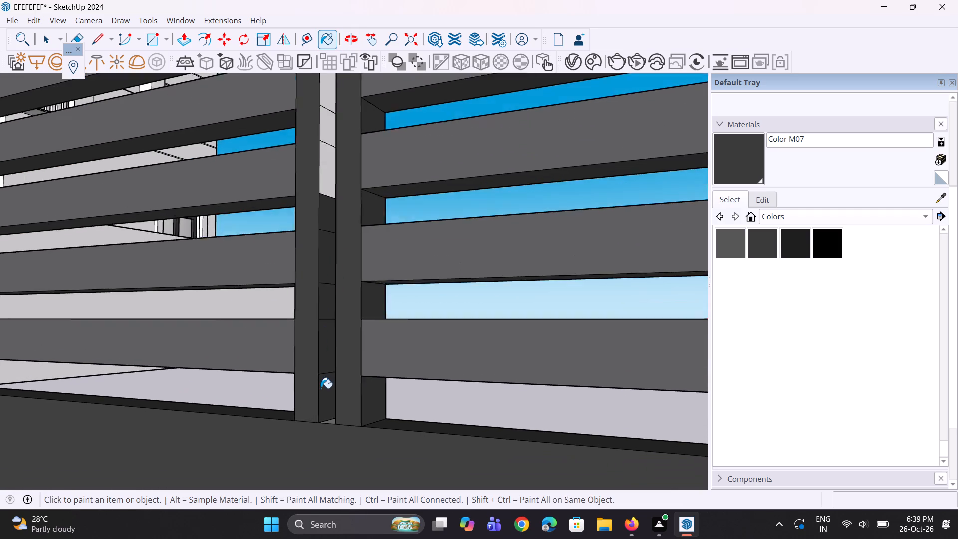
{"action": "scroll", "coordinate": [321, 388], "scroll_direction": "down", "scroll_amount": 8}
{"action": "scroll", "coordinate": [317, 161], "scroll_direction": "up", "scroll_amount": 12}
{"action": "left_click", "coordinate": [317, 396]}
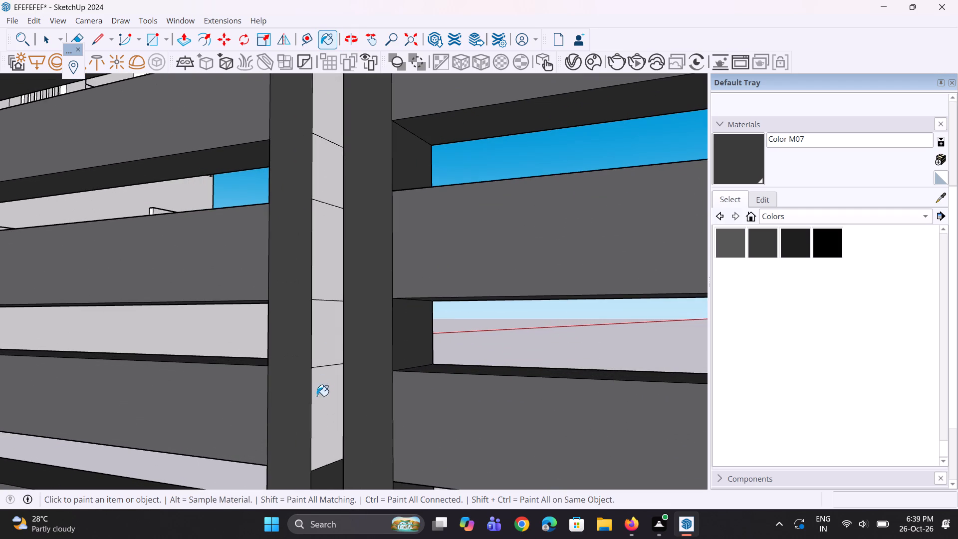
{"action": "left_click_drag", "start_coordinate": [328, 322], "coordinate": [327, 315]}
{"action": "left_click", "coordinate": [320, 258]}
{"action": "left_click", "coordinate": [323, 181]}
{"action": "left_click", "coordinate": [326, 127]}
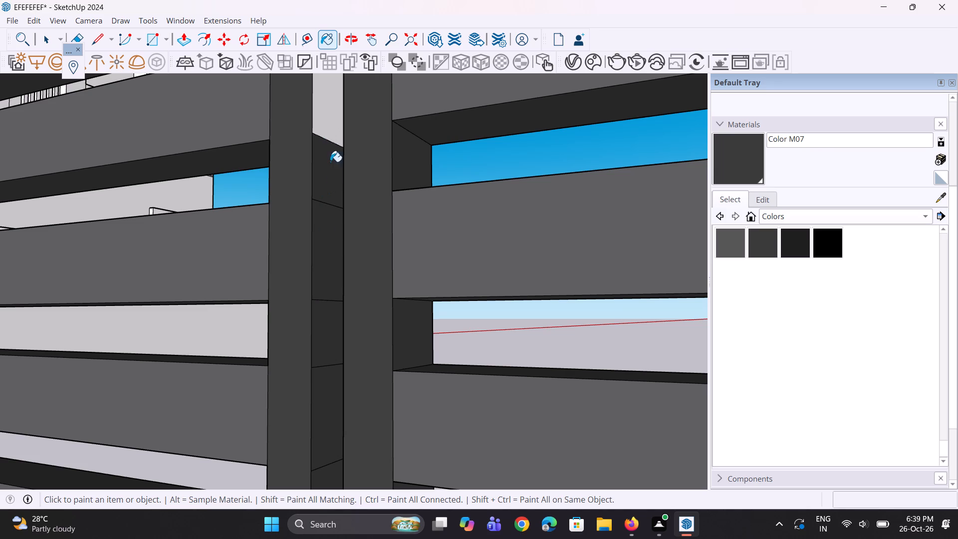
Paint the left leaf's meeting-stile edge segments around the lower ends of the pull handles with Color M07.
{"action": "scroll", "coordinate": [314, 387], "scroll_direction": "down", "scroll_amount": 11}
{"action": "scroll", "coordinate": [313, 208], "scroll_direction": "up", "scroll_amount": 9}
{"action": "middle_click_drag", "start_coordinate": [313, 228], "coordinate": [345, 235]}
{"action": "scroll", "coordinate": [345, 235], "scroll_direction": "up", "scroll_amount": 5}
{"action": "left_click", "coordinate": [335, 360]}
{"action": "left_click_drag", "start_coordinate": [345, 287], "coordinate": [346, 279]}
{"action": "left_click", "coordinate": [330, 142]}
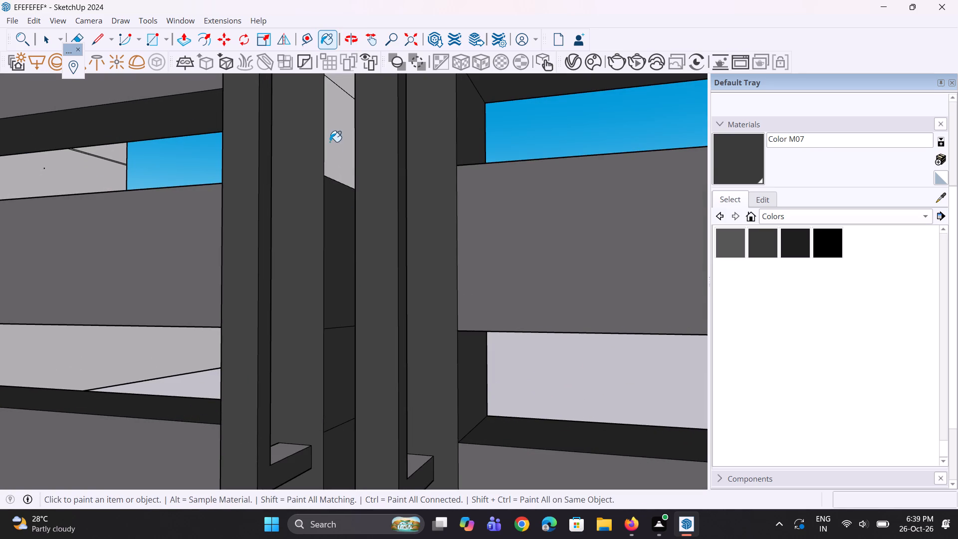
Paint the left leaf's meeting-stile edge segments from behind the pull handles to just above their tops with Color M07.
{"action": "middle_click_drag", "start_coordinate": [328, 290], "coordinate": [377, 316]}
{"action": "scroll", "coordinate": [367, 351], "scroll_direction": "down", "scroll_amount": 10}
{"action": "scroll", "coordinate": [351, 169], "scroll_direction": "up", "scroll_amount": 5}
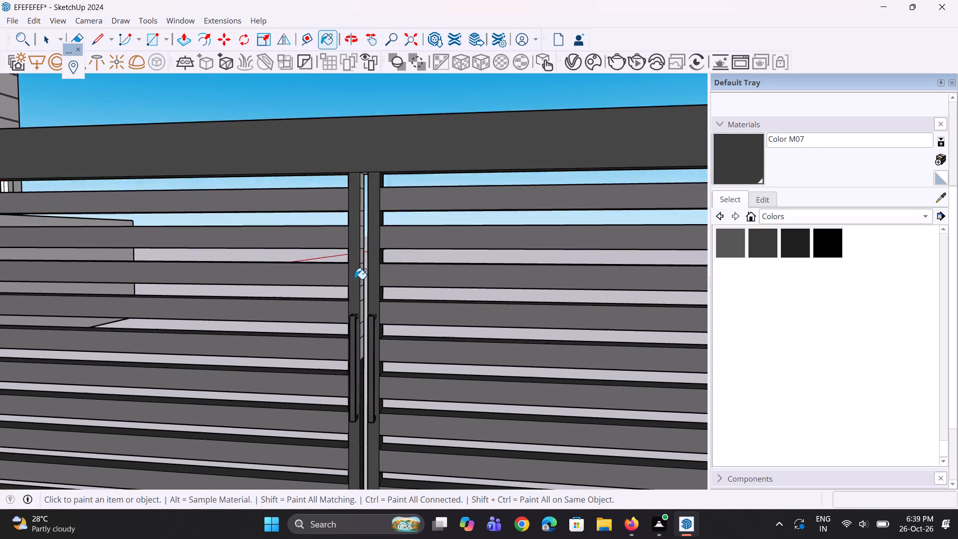
{"action": "scroll", "coordinate": [355, 279], "scroll_direction": "up", "scroll_amount": 6}
{"action": "left_click", "coordinate": [363, 389]}
{"action": "scroll", "coordinate": [368, 370], "scroll_direction": "up", "scroll_amount": 3}
{"action": "left_click", "coordinate": [363, 347]}
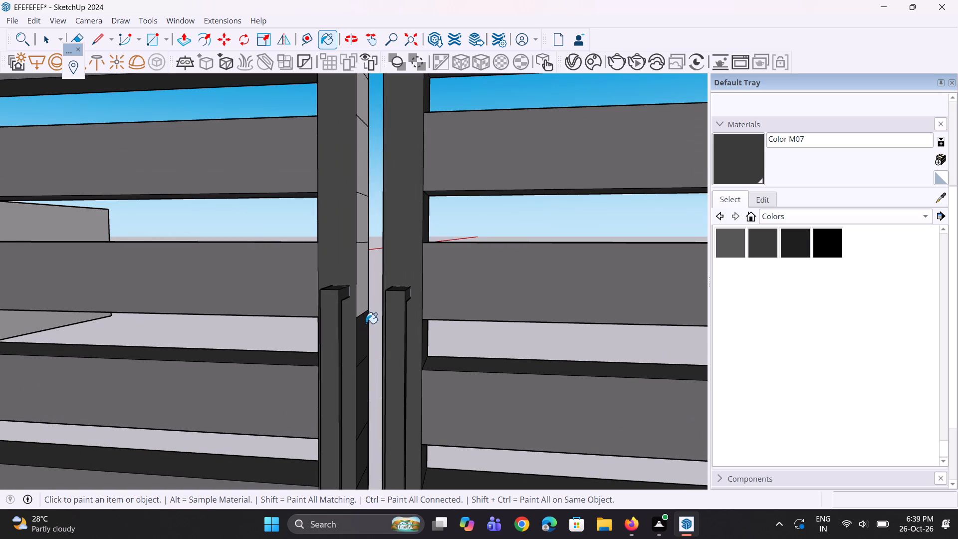
{"action": "left_click", "coordinate": [365, 299]}
{"action": "left_click", "coordinate": [363, 230]}
{"action": "left_click", "coordinate": [357, 171]}
Paint the upper segments of the left leaf's meeting-stile edge up to the top rail with Color M07.
{"action": "scroll", "coordinate": [346, 390], "scroll_direction": "down", "scroll_amount": 2}
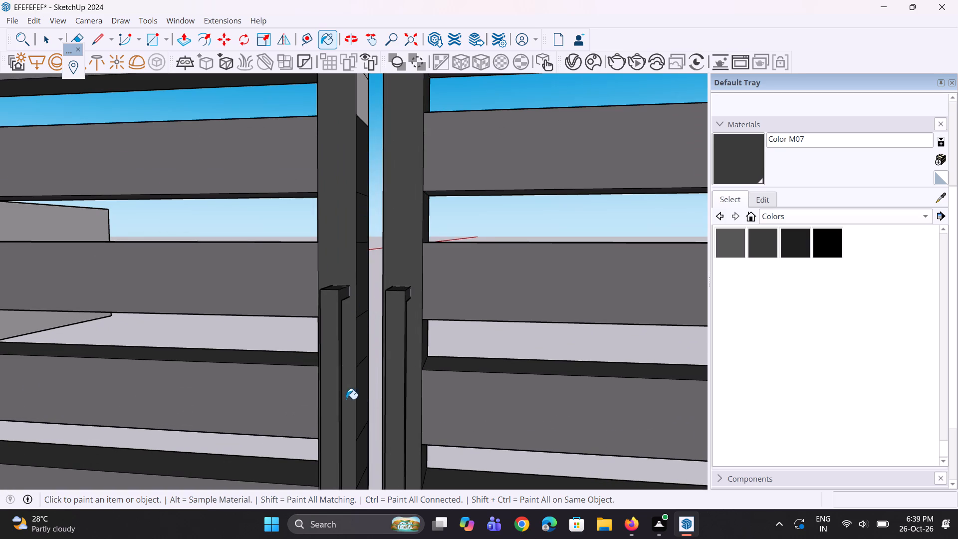
{"action": "scroll", "coordinate": [346, 399], "scroll_direction": "down", "scroll_amount": 4}
{"action": "scroll", "coordinate": [344, 206], "scroll_direction": "up", "scroll_amount": 2}
{"action": "left_click", "coordinate": [360, 231]}
{"action": "left_click", "coordinate": [357, 200]}
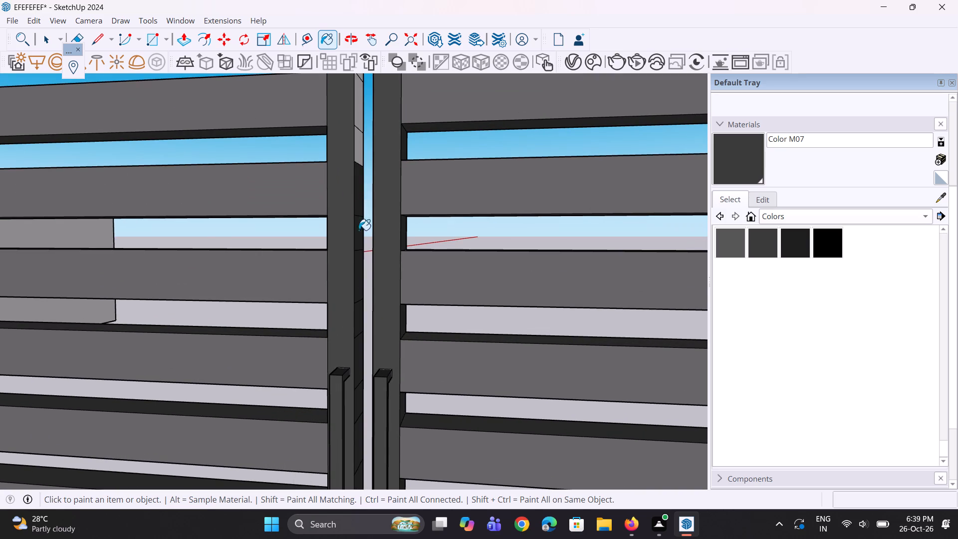
{"action": "scroll", "coordinate": [365, 411], "scroll_direction": "down", "scroll_amount": 6}
{"action": "scroll", "coordinate": [355, 329], "scroll_direction": "up", "scroll_amount": 13}
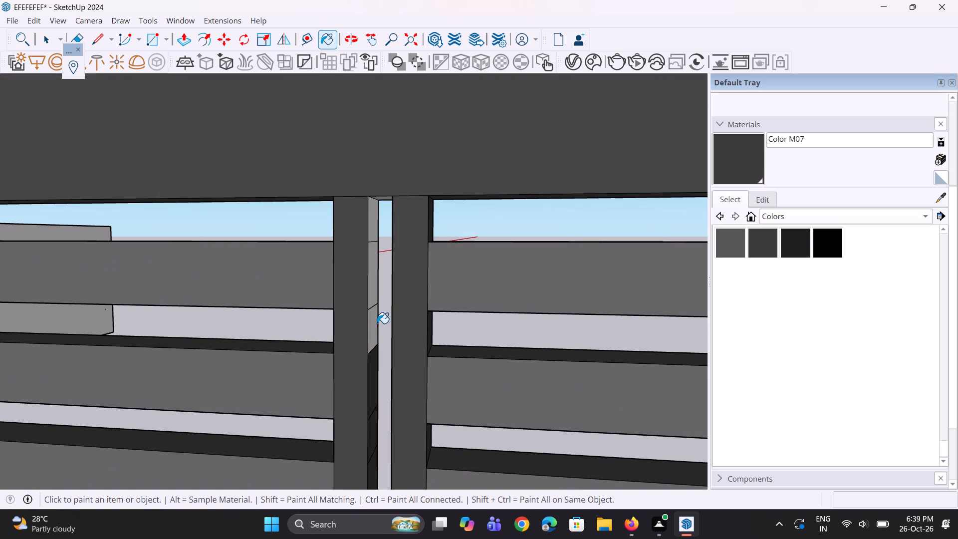
{"action": "left_click", "coordinate": [377, 323]}
{"action": "left_click", "coordinate": [374, 315]}
{"action": "left_click", "coordinate": [375, 298]}
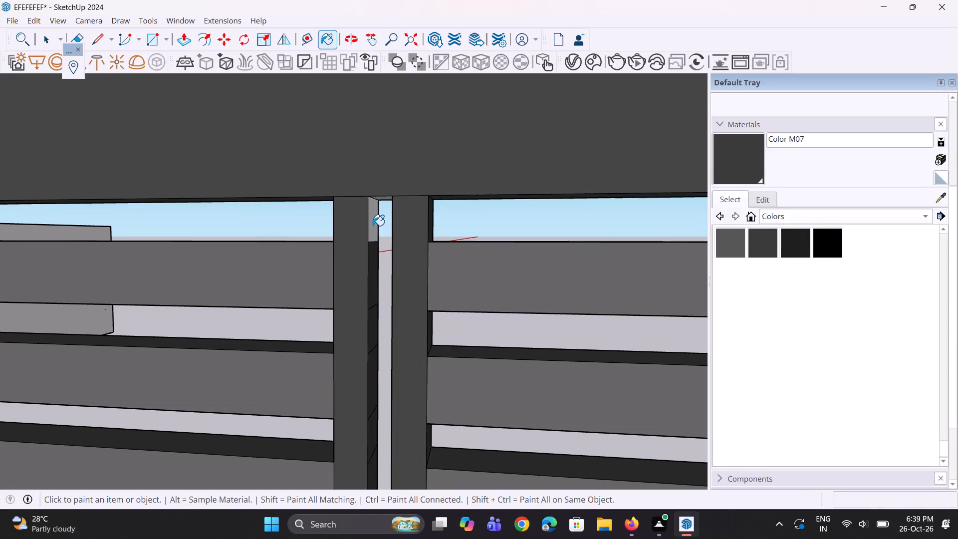
{"action": "left_click", "coordinate": [373, 226]}
Paint the underside of the top rail in the gap between the two leaves with Color M07.
{"action": "scroll", "coordinate": [373, 276], "scroll_direction": "up", "scroll_amount": 1}
{"action": "middle_click_drag", "start_coordinate": [376, 271], "coordinate": [421, 189]}
{"action": "left_click", "coordinate": [388, 198]}
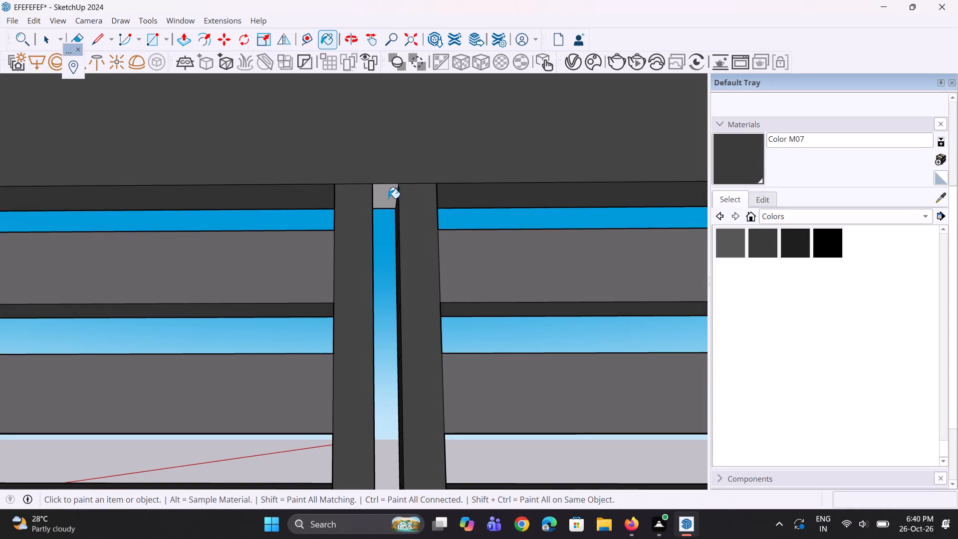
{"action": "scroll", "coordinate": [346, 175], "scroll_direction": "down", "scroll_amount": 5}
{"action": "middle_click_drag", "start_coordinate": [405, 303], "coordinate": [378, 322]}
{"action": "scroll", "coordinate": [325, 222], "scroll_direction": "down", "scroll_amount": 3}
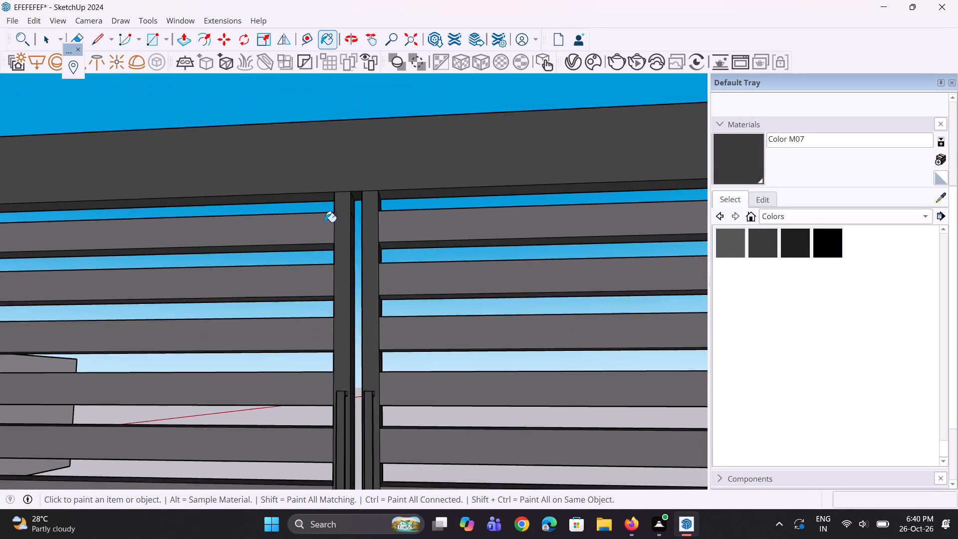
Paint the bottom rail's upper face in the gap between the two leaves with Color M07.
{"action": "scroll", "coordinate": [325, 222], "scroll_direction": "down", "scroll_amount": 7}
{"action": "middle_click_drag", "start_coordinate": [357, 439], "coordinate": [348, 489]}
{"action": "scroll", "coordinate": [378, 287], "scroll_direction": "down", "scroll_amount": 6}
{"action": "scroll", "coordinate": [374, 439], "scroll_direction": "up", "scroll_amount": 4}
{"action": "middle_click_drag", "start_coordinate": [363, 469], "coordinate": [360, 533]}
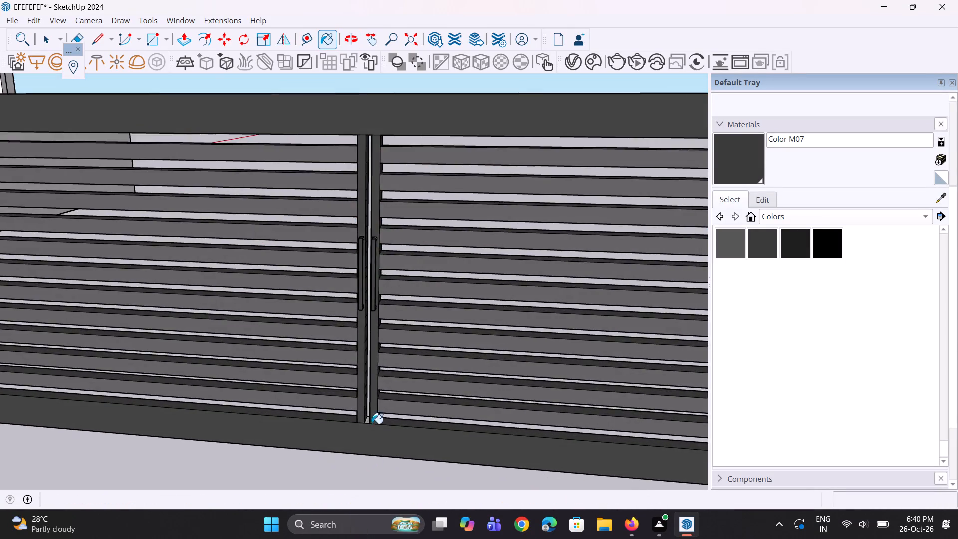
{"action": "scroll", "coordinate": [372, 411], "scroll_direction": "up", "scroll_amount": 13}
{"action": "left_click", "coordinate": [373, 414]}
{"action": "middle_click_drag", "start_coordinate": [365, 448], "coordinate": [445, 426]}
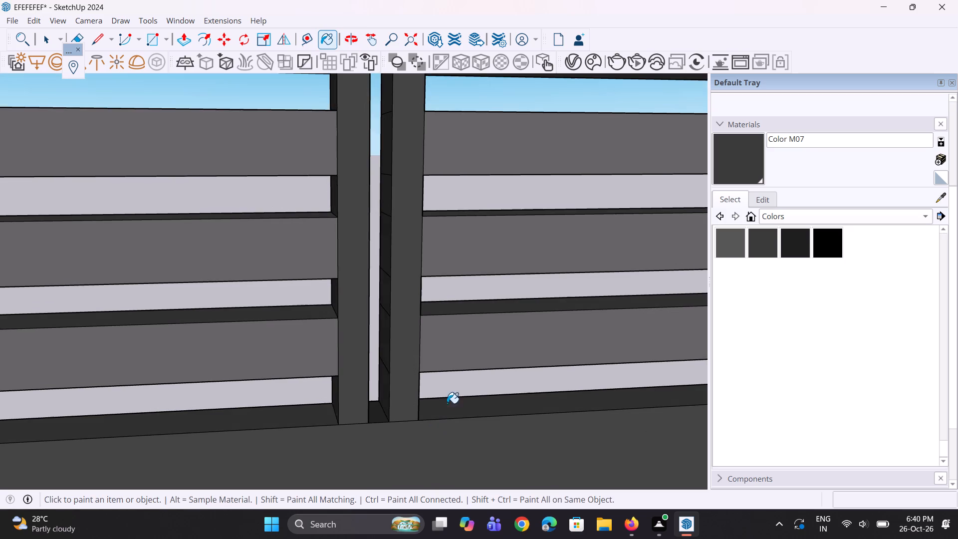
{"action": "scroll", "coordinate": [442, 387], "scroll_direction": "down", "scroll_amount": 20}
{"action": "scroll", "coordinate": [442, 387], "scroll_direction": "down", "scroll_amount": 4}
{"action": "scroll", "coordinate": [451, 374], "scroll_direction": "up", "scroll_amount": 3}
{"action": "scroll", "coordinate": [452, 378], "scroll_direction": "down", "scroll_amount": 2}
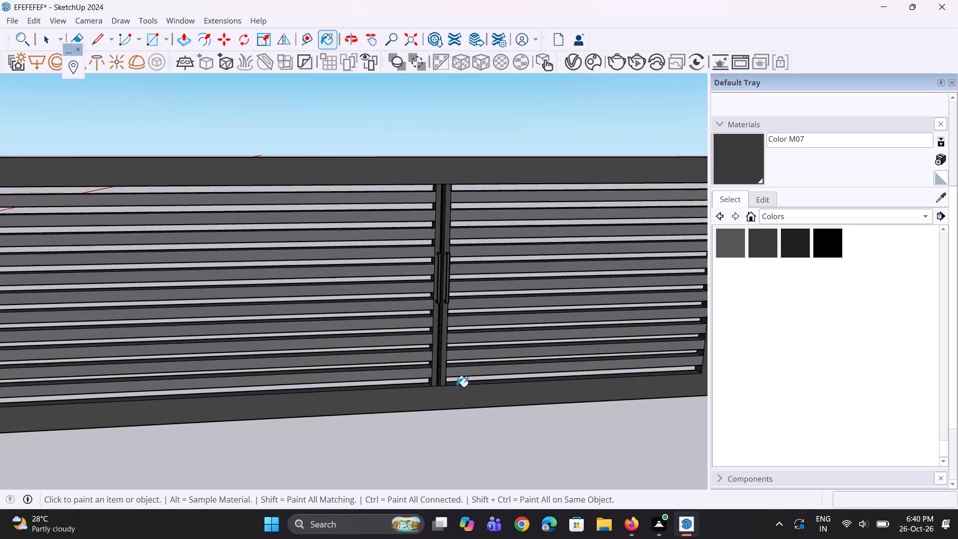
Select the entire finished gate and make it a group.
{"action": "scroll", "coordinate": [457, 387], "scroll_direction": "down", "scroll_amount": 4}
{"action": "middle_click_drag", "start_coordinate": [370, 348], "coordinate": [349, 340]}
{"action": "scroll", "coordinate": [358, 344], "scroll_direction": "down", "scroll_amount": 6}
{"action": "key", "text": "space"}
{"action": "key", "text": "space"}
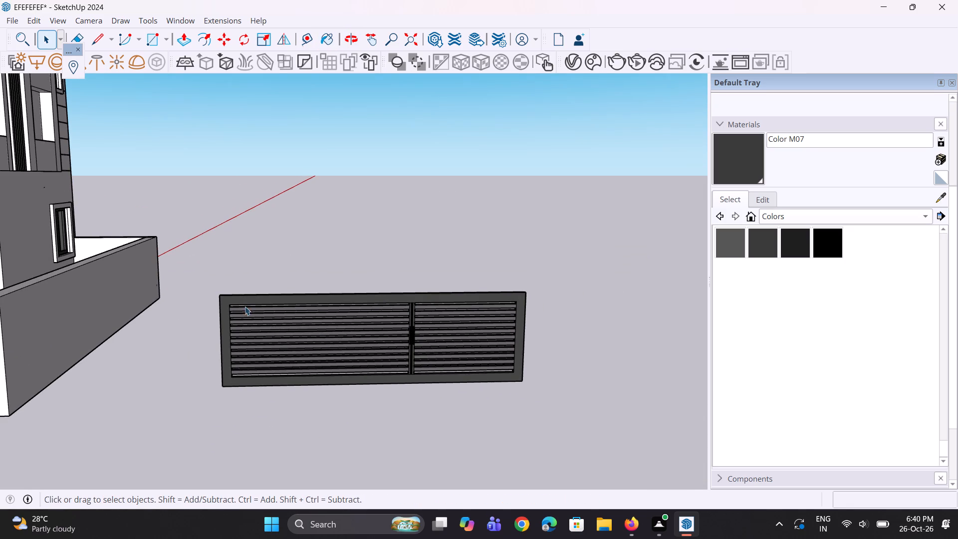
{"action": "left_click_drag", "start_coordinate": [203, 273], "coordinate": [592, 460]}
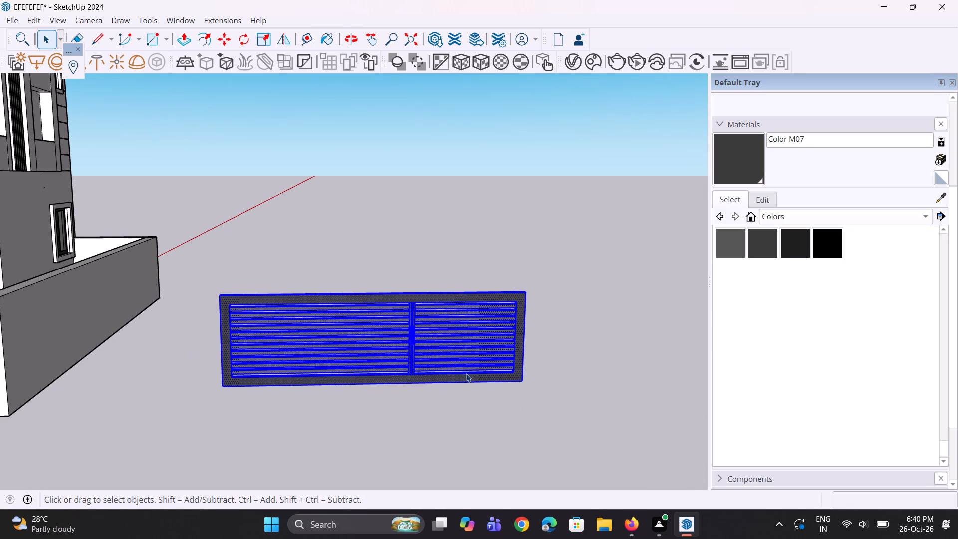
{"action": "right_click", "coordinate": [467, 374]}
{"action": "left_click", "coordinate": [500, 247]}
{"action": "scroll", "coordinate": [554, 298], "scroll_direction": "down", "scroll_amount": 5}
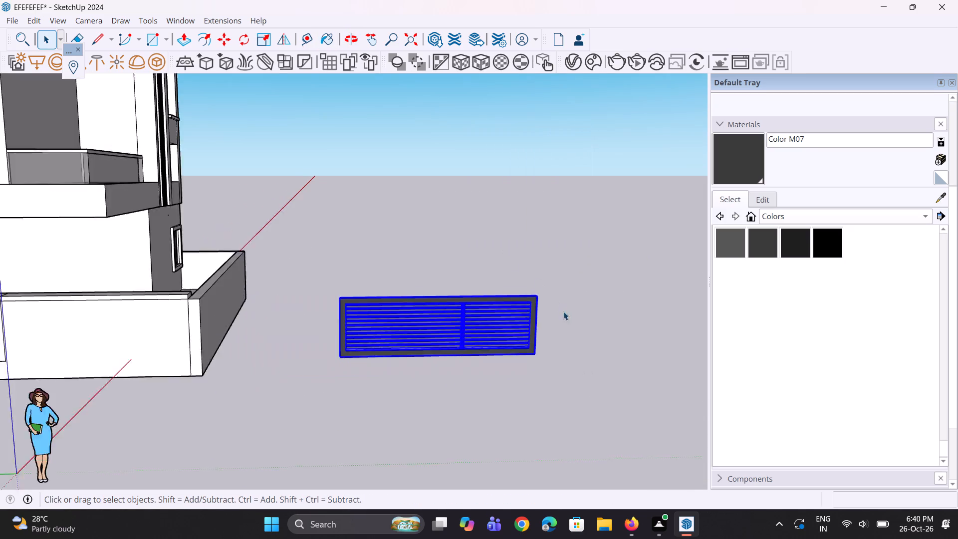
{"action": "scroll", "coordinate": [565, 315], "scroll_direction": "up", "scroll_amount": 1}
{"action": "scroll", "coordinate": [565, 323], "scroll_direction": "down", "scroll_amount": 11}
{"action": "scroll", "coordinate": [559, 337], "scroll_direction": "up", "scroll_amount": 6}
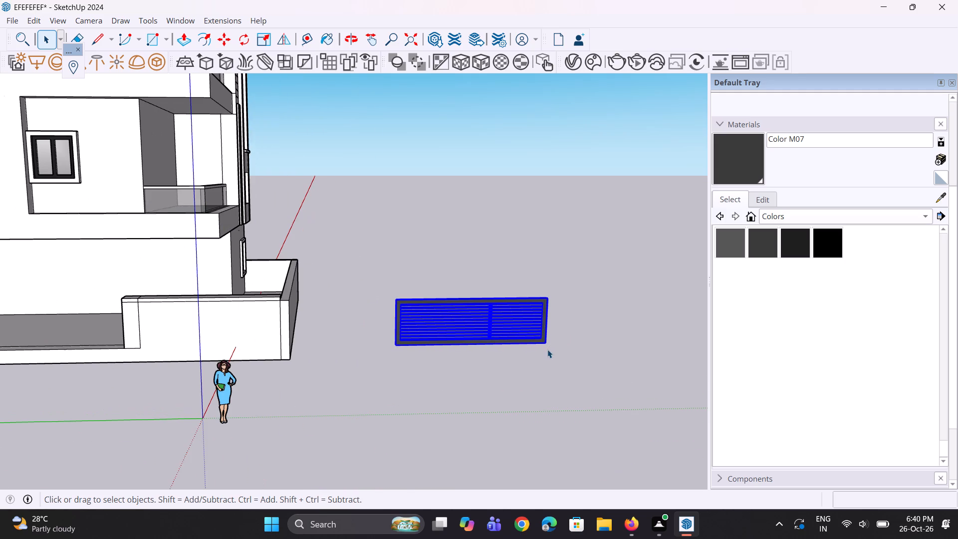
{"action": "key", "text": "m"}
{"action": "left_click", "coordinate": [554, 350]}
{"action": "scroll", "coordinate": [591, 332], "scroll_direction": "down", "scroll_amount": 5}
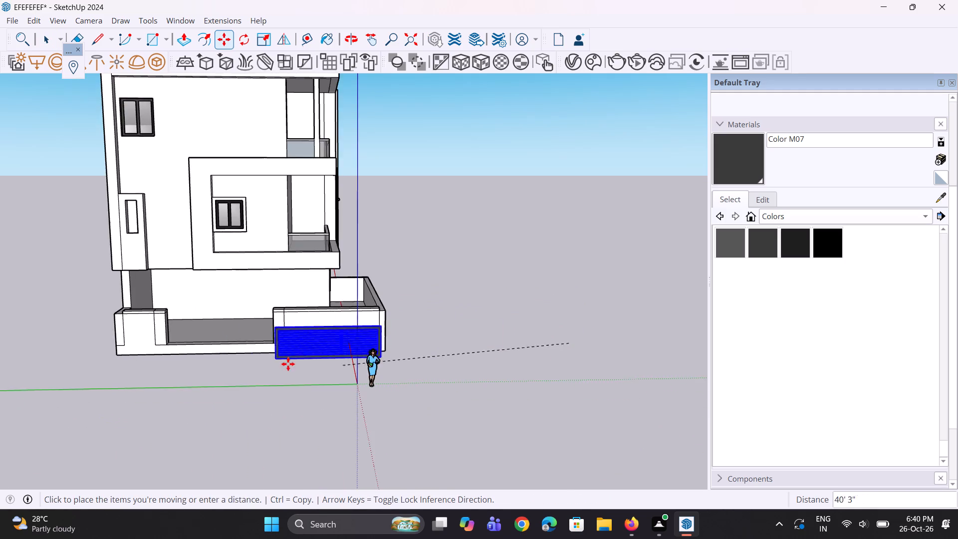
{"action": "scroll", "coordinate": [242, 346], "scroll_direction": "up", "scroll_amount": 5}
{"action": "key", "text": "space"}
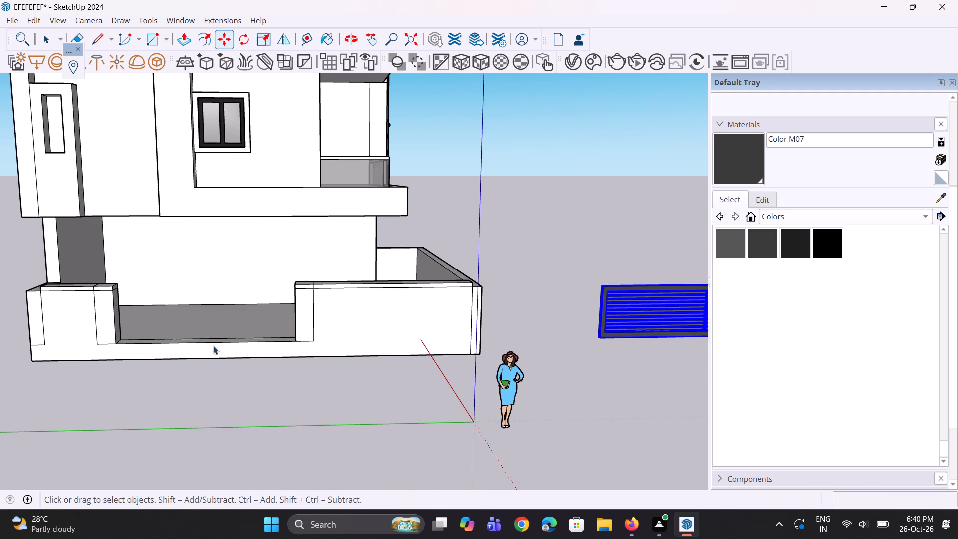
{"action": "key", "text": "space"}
Move the gate group by its lower outer corner into the front boundary wall's opening, against the opening's lower corner.
{"action": "scroll", "coordinate": [211, 363], "scroll_direction": "down", "scroll_amount": 4}
{"action": "scroll", "coordinate": [600, 363], "scroll_direction": "up", "scroll_amount": 3}
{"action": "scroll", "coordinate": [611, 324], "scroll_direction": "up", "scroll_amount": 2}
{"action": "key", "text": "m"}
{"action": "scroll", "coordinate": [634, 354], "scroll_direction": "up", "scroll_amount": 2}
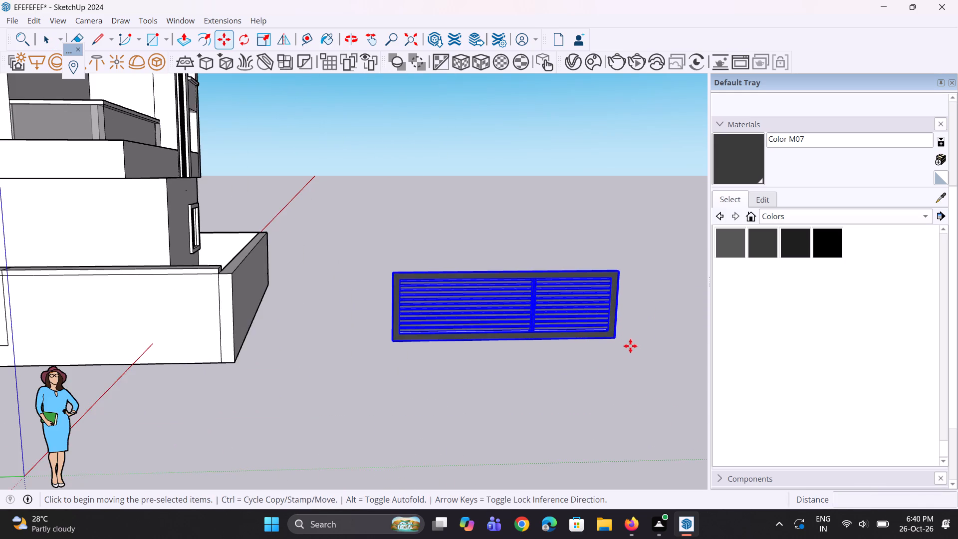
{"action": "scroll", "coordinate": [626, 343], "scroll_direction": "up", "scroll_amount": 2}
{"action": "left_click", "coordinate": [614, 338]}
{"action": "scroll", "coordinate": [678, 345], "scroll_direction": "down", "scroll_amount": 10}
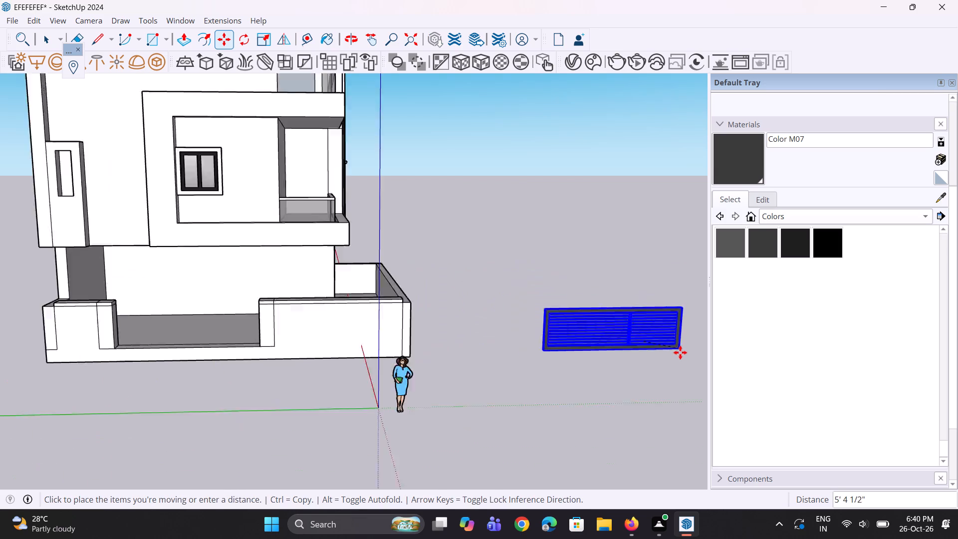
{"action": "scroll", "coordinate": [311, 358], "scroll_direction": "up", "scroll_amount": 3}
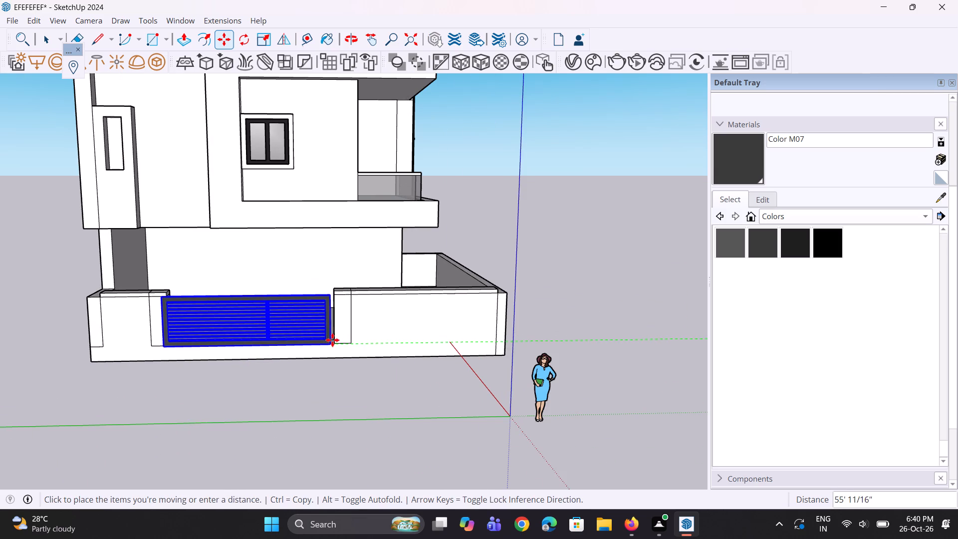
{"action": "scroll", "coordinate": [336, 337], "scroll_direction": "up", "scroll_amount": 11}
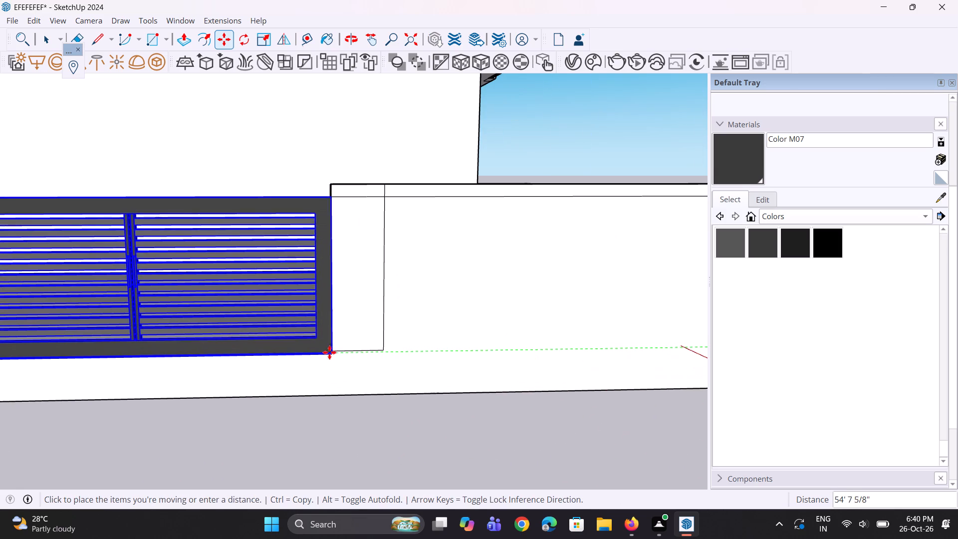
{"action": "left_click", "coordinate": [334, 349]}
Shift the gate group by its lower corner to align with the opening's lower corner on the wall base, and deselect it.
{"action": "middle_click_drag", "start_coordinate": [300, 353], "coordinate": [332, 463]}
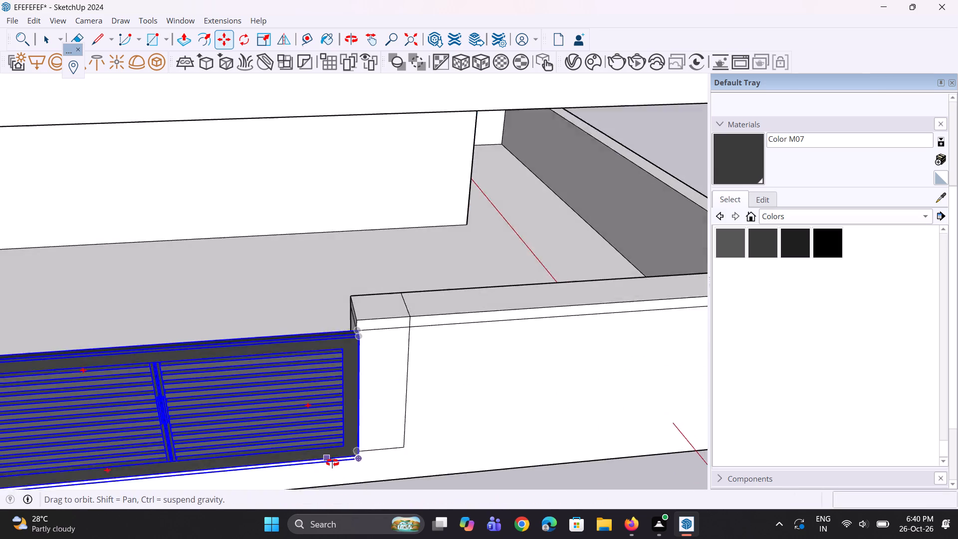
{"action": "middle_click_drag", "start_coordinate": [332, 463], "coordinate": [336, 463]}
{"action": "scroll", "coordinate": [371, 428], "scroll_direction": "up", "scroll_amount": 2}
{"action": "left_click", "coordinate": [384, 482]}
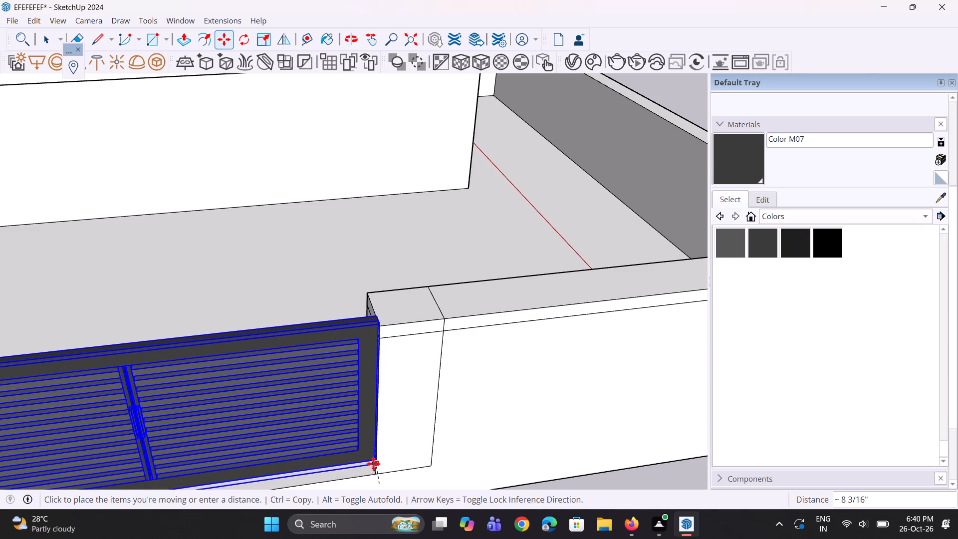
{"action": "left_click", "coordinate": [371, 468]}
{"action": "scroll", "coordinate": [365, 454], "scroll_direction": "up", "scroll_amount": 1}
{"action": "middle_click_drag", "start_coordinate": [365, 444], "coordinate": [362, 374]}
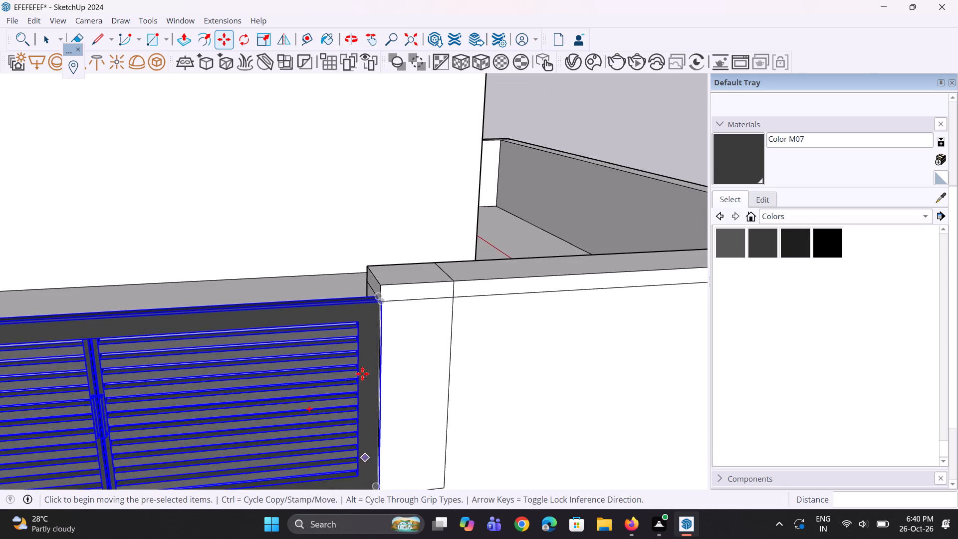
{"action": "scroll", "coordinate": [362, 372], "scroll_direction": "down", "scroll_amount": 6}
{"action": "key", "text": "space"}
{"action": "key", "text": "space"}
{"action": "left_click", "coordinate": [602, 188]}
Examine the gate in the wall opening and the gap around its meeting stiles and pull handles.
{"action": "scroll", "coordinate": [479, 269], "scroll_direction": "down", "scroll_amount": 5}
{"action": "middle_click_drag", "start_coordinate": [428, 338], "coordinate": [388, 303]}
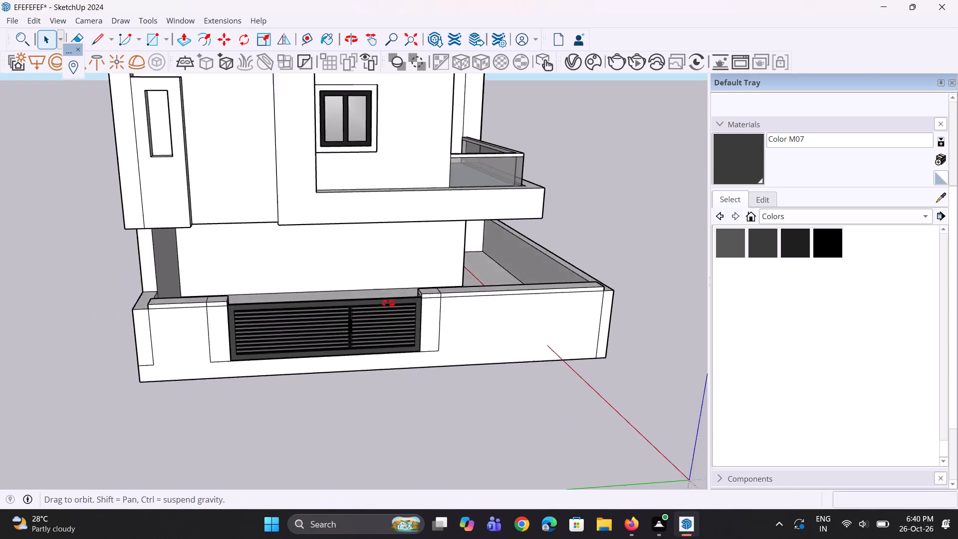
{"action": "middle_click_drag", "start_coordinate": [388, 303], "coordinate": [379, 278]}
{"action": "scroll", "coordinate": [301, 261], "scroll_direction": "up", "scroll_amount": 15}
{"action": "middle_click_drag", "start_coordinate": [357, 307], "coordinate": [301, 331]}
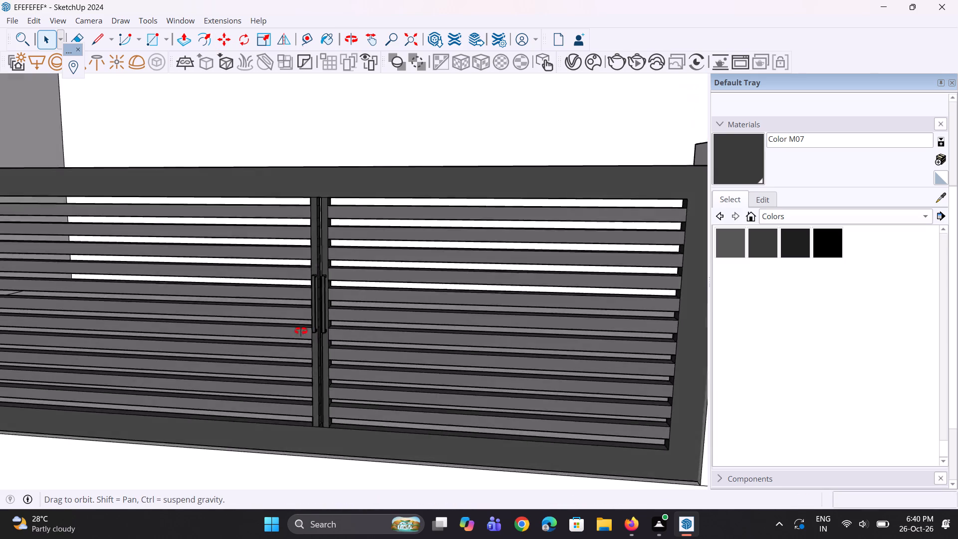
{"action": "middle_click_drag", "start_coordinate": [301, 331], "coordinate": [366, 306]}
{"action": "scroll", "coordinate": [314, 300], "scroll_direction": "up", "scroll_amount": 3}
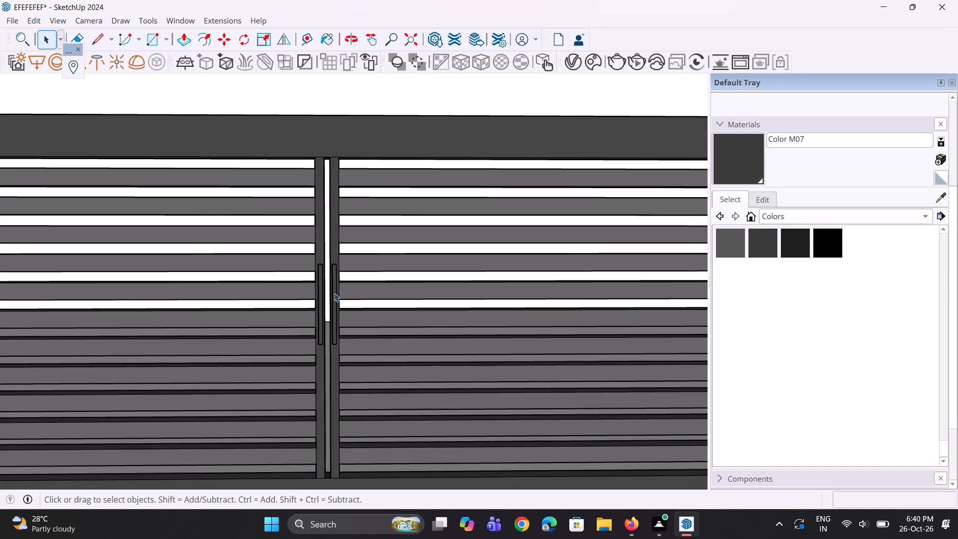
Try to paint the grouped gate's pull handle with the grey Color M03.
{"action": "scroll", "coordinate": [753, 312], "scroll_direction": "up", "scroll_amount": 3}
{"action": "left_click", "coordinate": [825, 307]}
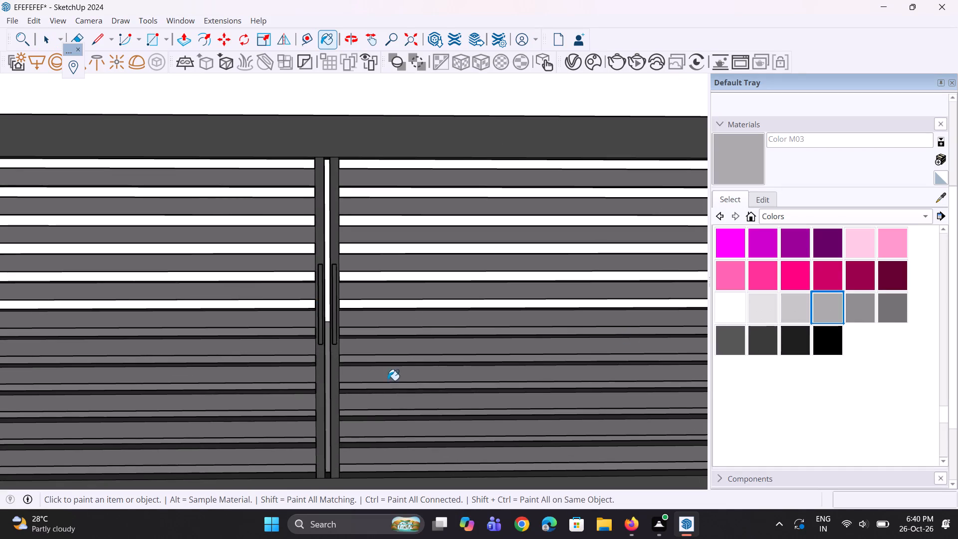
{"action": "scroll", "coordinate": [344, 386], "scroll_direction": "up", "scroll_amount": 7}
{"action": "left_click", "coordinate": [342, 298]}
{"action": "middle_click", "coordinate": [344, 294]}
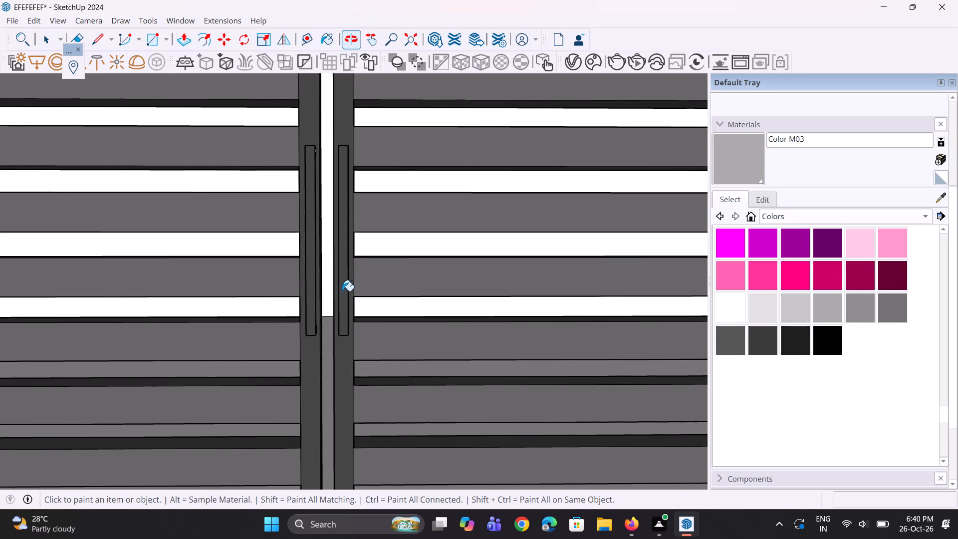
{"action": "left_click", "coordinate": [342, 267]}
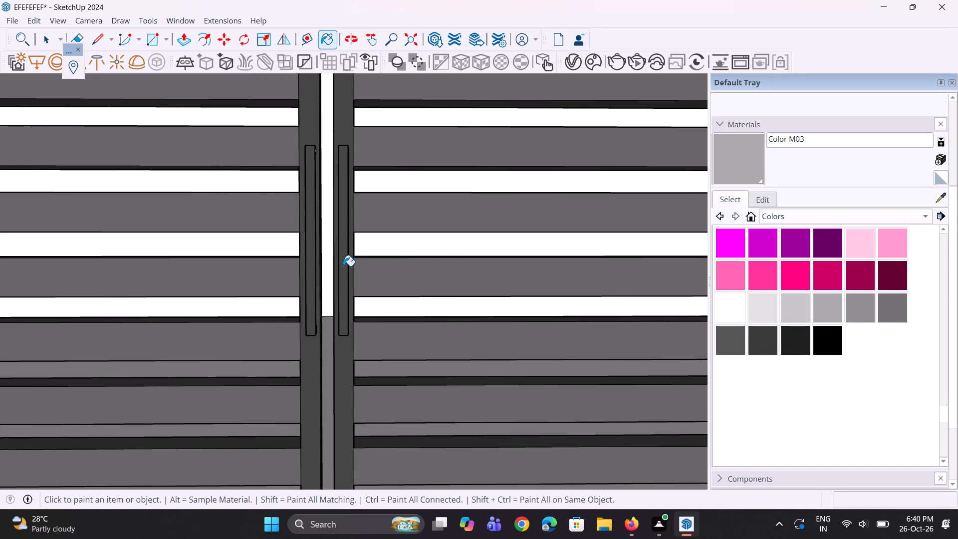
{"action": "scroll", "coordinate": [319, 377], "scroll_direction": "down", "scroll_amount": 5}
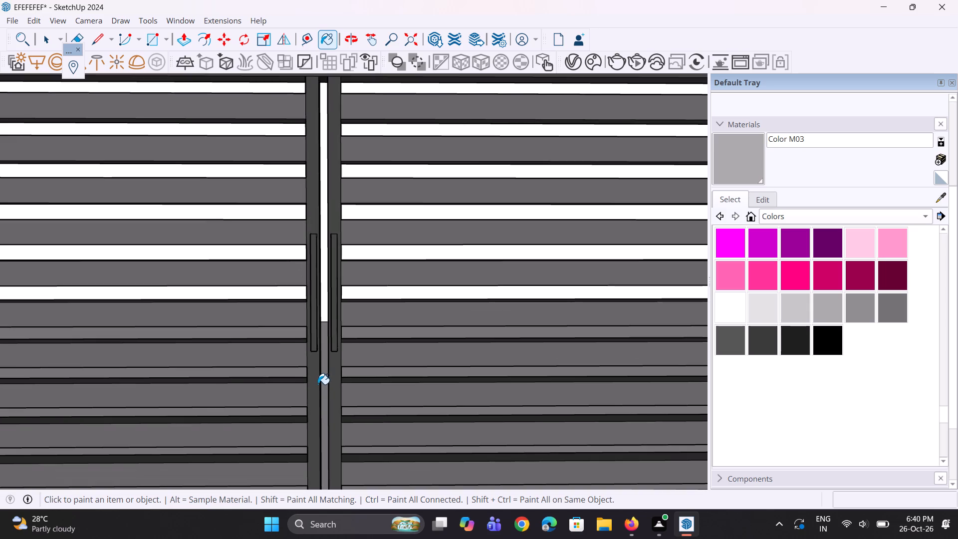
Undo the handle painting and the gate's moves into the wall opening.
{"action": "key", "text": "ctrl+z"}
{"action": "key", "text": "ctrl+z"}
{"action": "key", "text": "ctrl+z"}
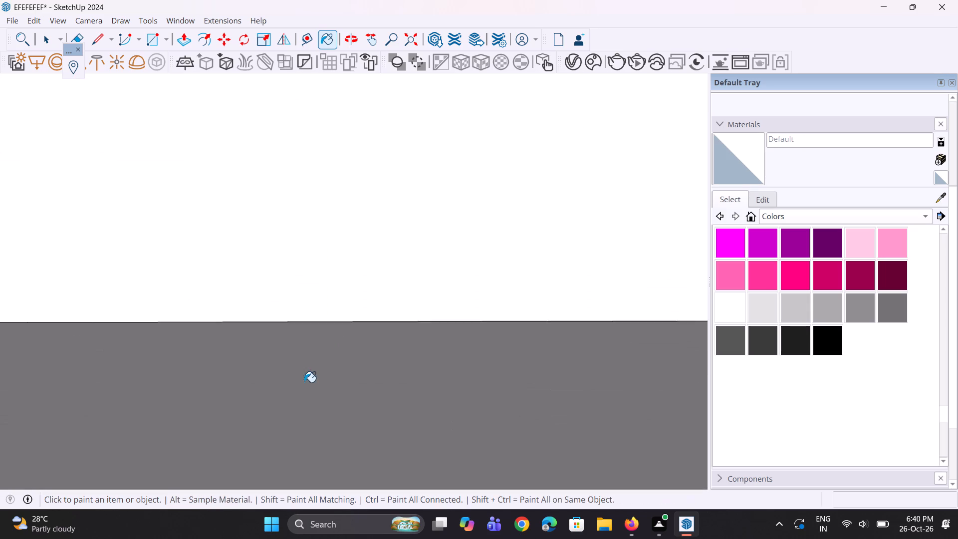
Explode the gate group standing beside the house and deselect its geometry.
{"action": "scroll", "coordinate": [265, 377], "scroll_direction": "down", "scroll_amount": 20}
{"action": "scroll", "coordinate": [265, 377], "scroll_direction": "down", "scroll_amount": 2}
{"action": "scroll", "coordinate": [426, 404], "scroll_direction": "up", "scroll_amount": 4}
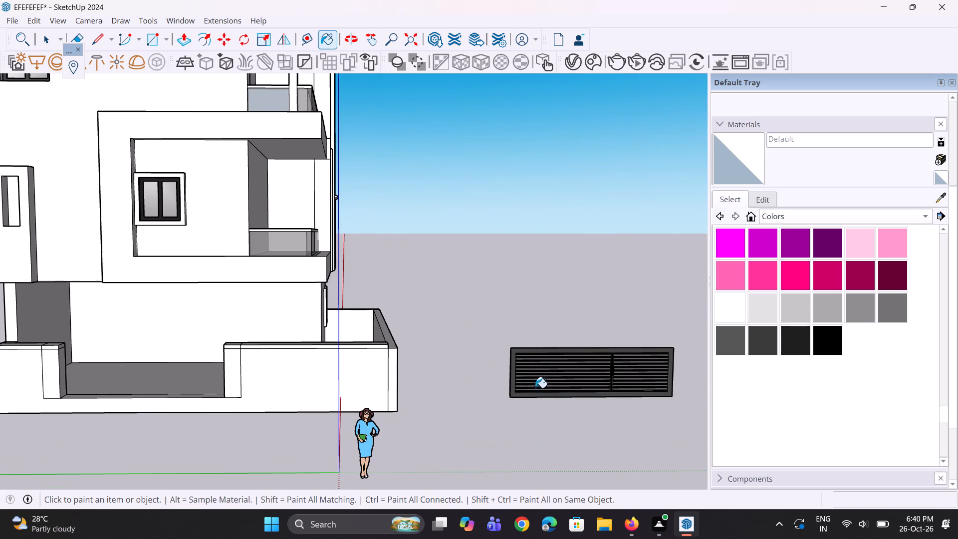
{"action": "right_click", "coordinate": [553, 383]}
{"action": "left_click", "coordinate": [598, 194]}
{"action": "scroll", "coordinate": [563, 317], "scroll_direction": "up", "scroll_amount": 3}
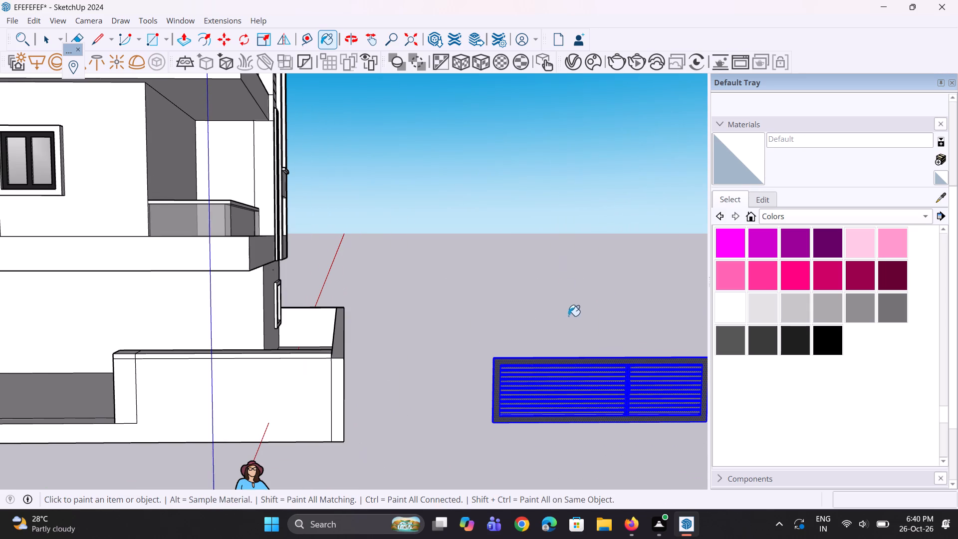
{"action": "left_click", "coordinate": [601, 304]}
{"action": "key", "text": "space"}
{"action": "key", "text": "space"}
{"action": "left_click", "coordinate": [615, 334]}
Paint the front face of the pull handle on the gate's shorter leaf with light grey Color M02.
{"action": "scroll", "coordinate": [626, 390], "scroll_direction": "up", "scroll_amount": 4}
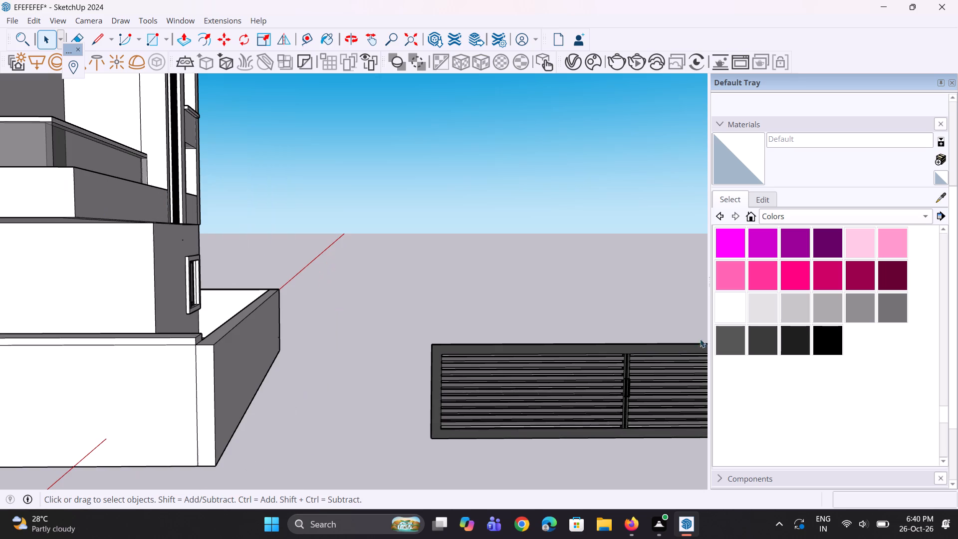
{"action": "left_click", "coordinate": [796, 305]}
{"action": "scroll", "coordinate": [736, 376], "scroll_direction": "up", "scroll_amount": 5}
{"action": "scroll", "coordinate": [623, 386], "scroll_direction": "up", "scroll_amount": 6}
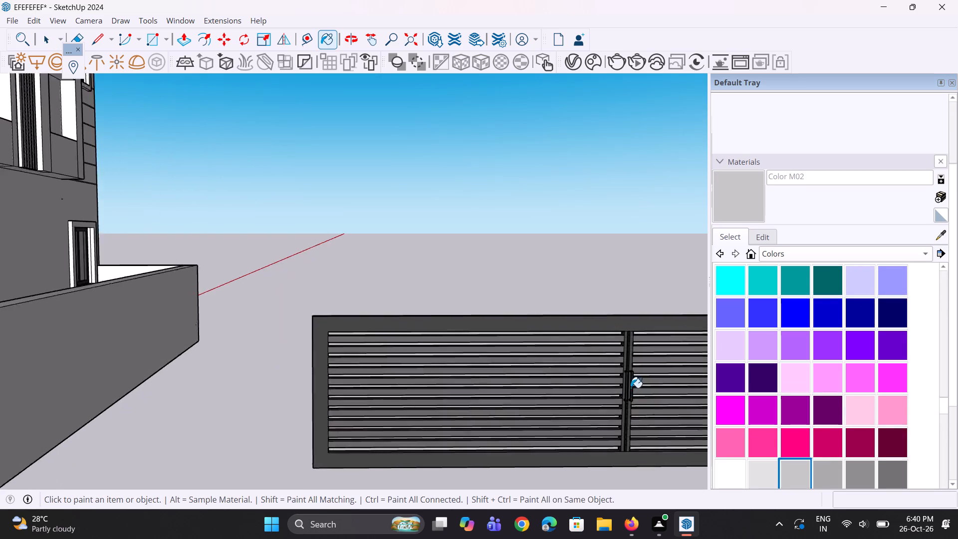
{"action": "scroll", "coordinate": [631, 388], "scroll_direction": "up", "scroll_amount": 11}
{"action": "left_click", "coordinate": [628, 372]}
{"action": "scroll", "coordinate": [628, 356], "scroll_direction": "up", "scroll_amount": 4}
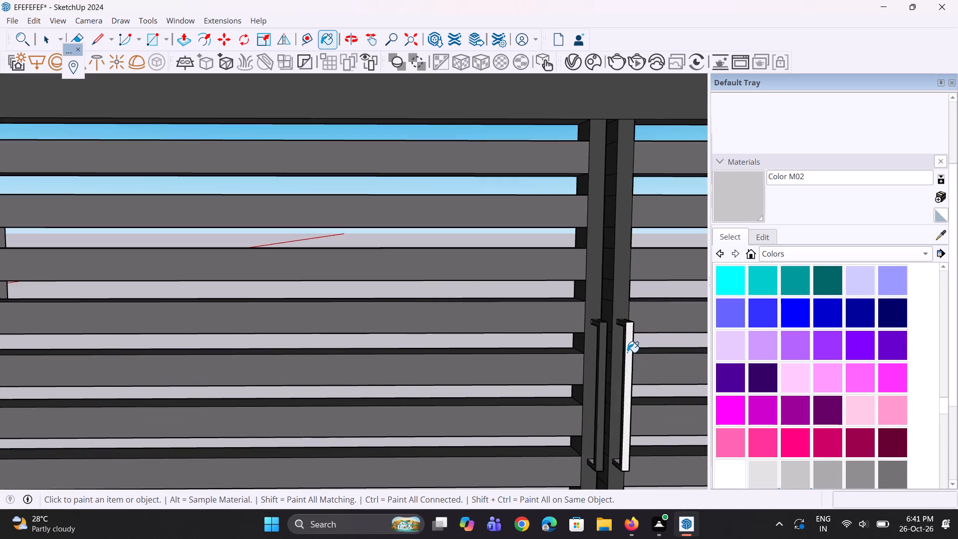
{"action": "scroll", "coordinate": [627, 352], "scroll_direction": "up", "scroll_amount": 2}
{"action": "left_click", "coordinate": [624, 339]}
Paint the side and top faces of the shorter leaf's pull handle with Color M02.
{"action": "scroll", "coordinate": [628, 346], "scroll_direction": "up", "scroll_amount": 1}
{"action": "middle_click_drag", "start_coordinate": [628, 346], "coordinate": [682, 312]}
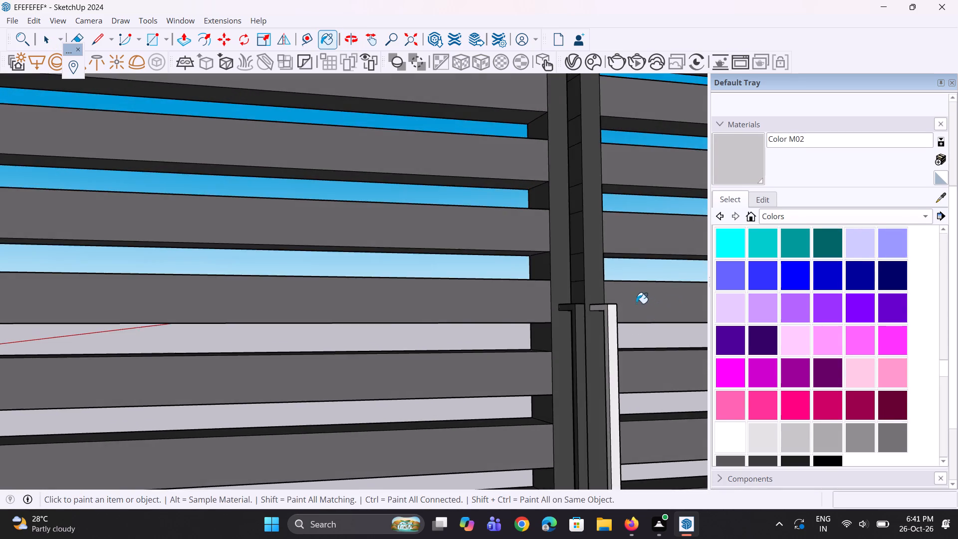
{"action": "scroll", "coordinate": [634, 303], "scroll_direction": "up", "scroll_amount": 2}
{"action": "middle_click_drag", "start_coordinate": [604, 345], "coordinate": [293, 296]}
{"action": "scroll", "coordinate": [485, 329], "scroll_direction": "up", "scroll_amount": 1}
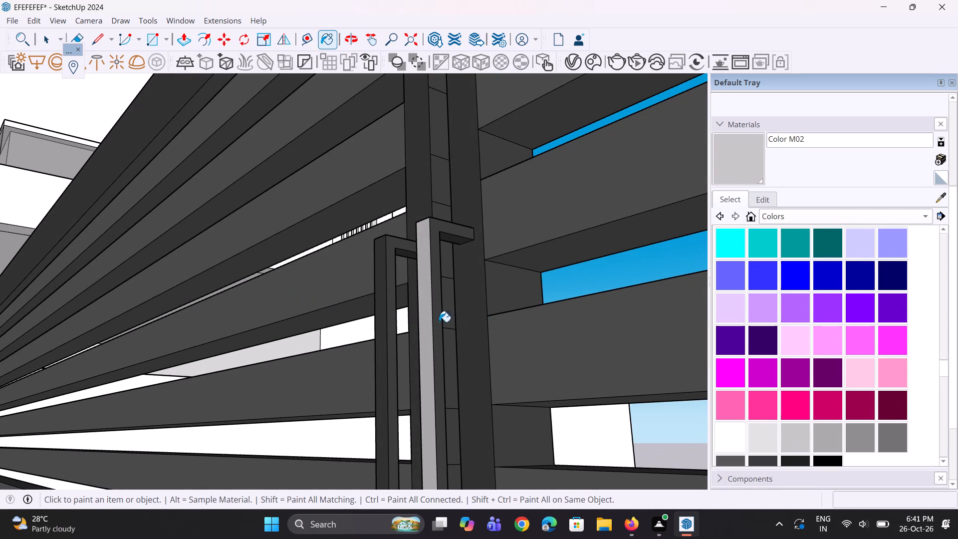
{"action": "left_click", "coordinate": [439, 321]}
{"action": "middle_click_drag", "start_coordinate": [428, 287], "coordinate": [464, 422]}
{"action": "scroll", "coordinate": [455, 286], "scroll_direction": "up", "scroll_amount": 2}
{"action": "left_click", "coordinate": [453, 256]}
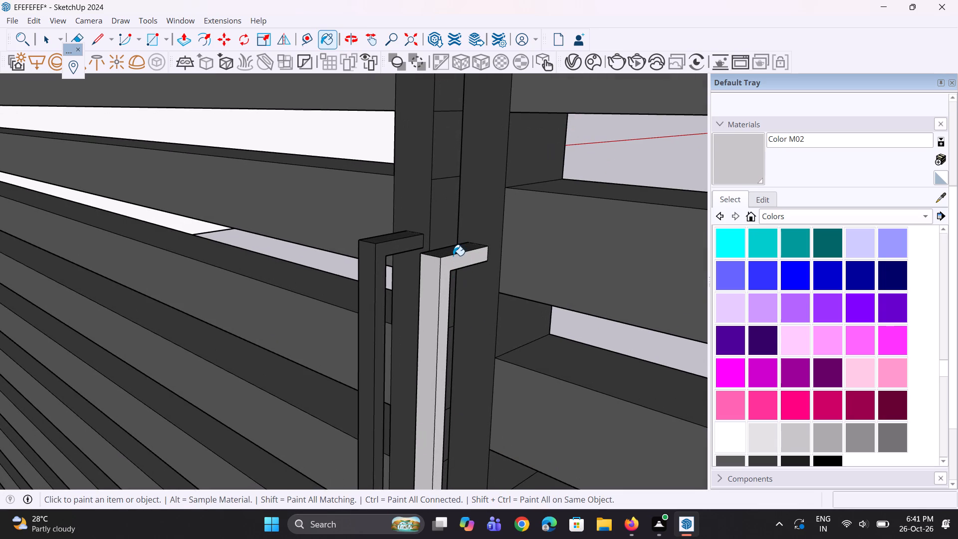
{"action": "left_click", "coordinate": [454, 246]}
{"action": "left_click", "coordinate": [454, 251]}
Paint the underside of the shorter leaf's handle and the front and lower faces of the longer leaf's handle with Color M02.
{"action": "scroll", "coordinate": [449, 253], "scroll_direction": "down", "scroll_amount": 7}
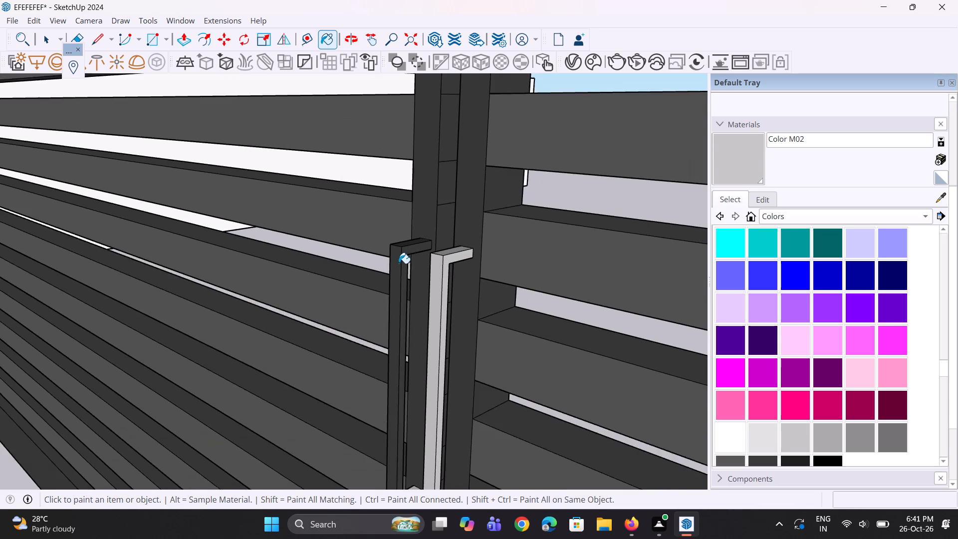
{"action": "scroll", "coordinate": [399, 264], "scroll_direction": "down", "scroll_amount": 4}
{"action": "scroll", "coordinate": [430, 512], "scroll_direction": "up", "scroll_amount": 1}
{"action": "middle_click_drag", "start_coordinate": [431, 493], "coordinate": [481, 376]}
{"action": "scroll", "coordinate": [379, 413], "scroll_direction": "up", "scroll_amount": 1}
{"action": "middle_click_drag", "start_coordinate": [379, 413], "coordinate": [493, 168]}
{"action": "scroll", "coordinate": [438, 362], "scroll_direction": "up", "scroll_amount": 2}
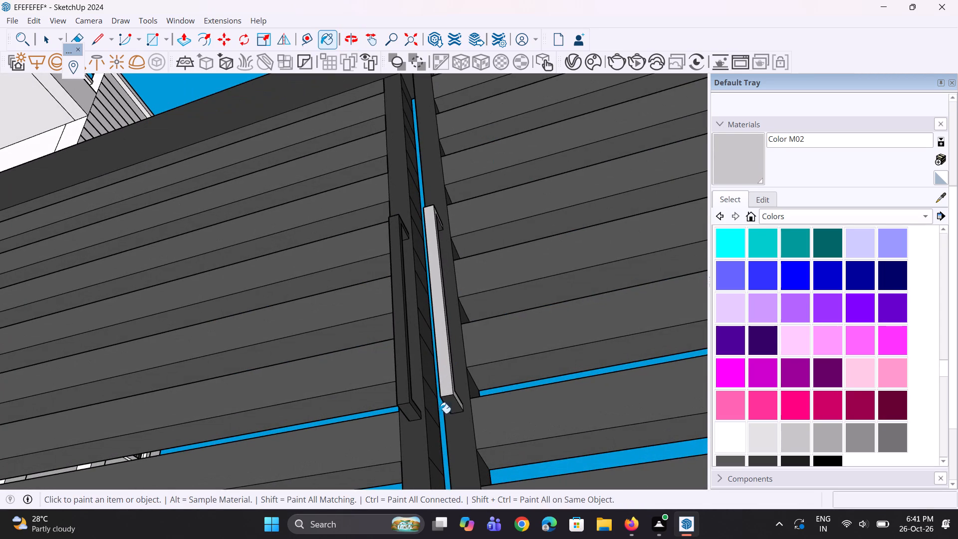
{"action": "left_click", "coordinate": [453, 403]}
{"action": "left_click", "coordinate": [406, 410]}
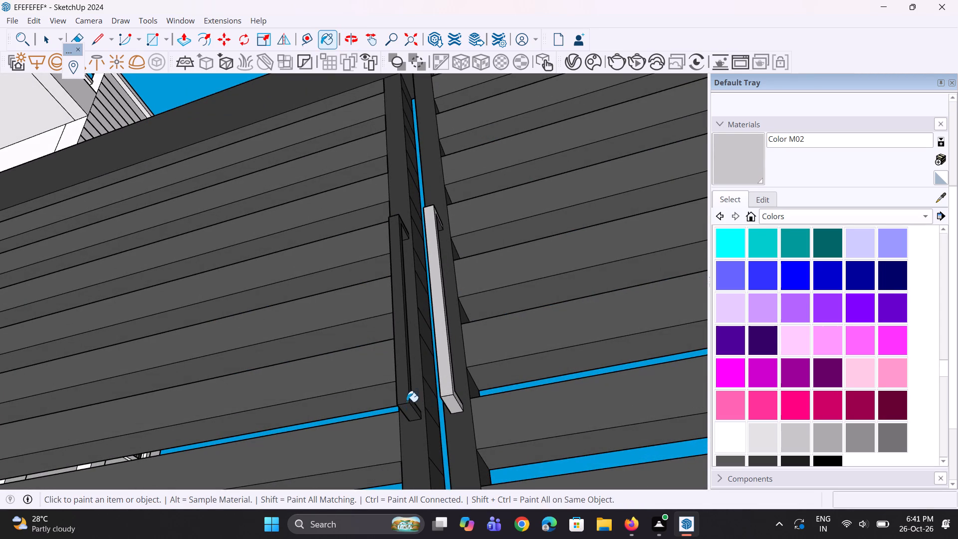
{"action": "left_click", "coordinate": [406, 393]}
{"action": "middle_click_drag", "start_coordinate": [407, 383], "coordinate": [391, 421]}
{"action": "scroll", "coordinate": [397, 421], "scroll_direction": "up", "scroll_amount": 5}
{"action": "left_click", "coordinate": [411, 420]}
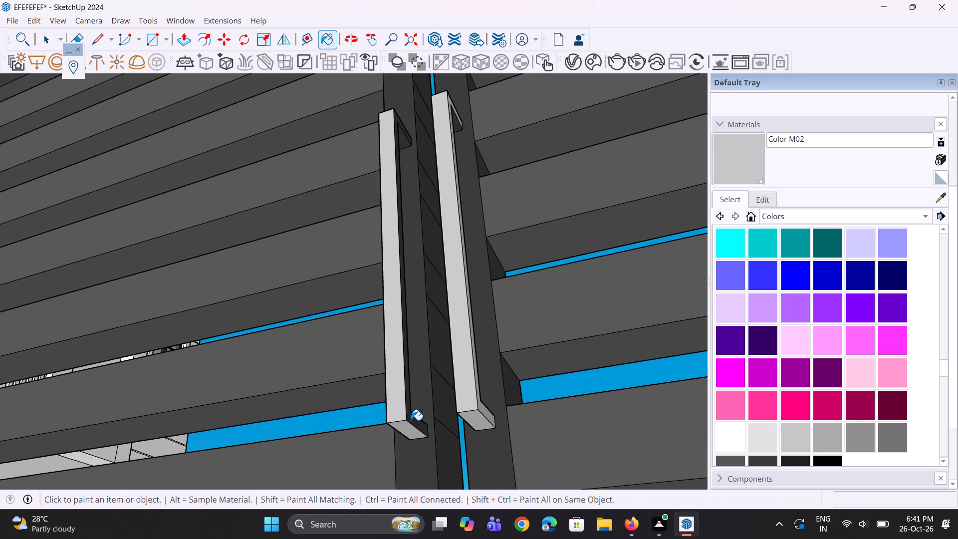
Paint the side and top faces of the longer leaf's pull handle with Color M02.
{"action": "middle_click_drag", "start_coordinate": [389, 414], "coordinate": [669, 415]}
{"action": "scroll", "coordinate": [480, 443], "scroll_direction": "up", "scroll_amount": 2}
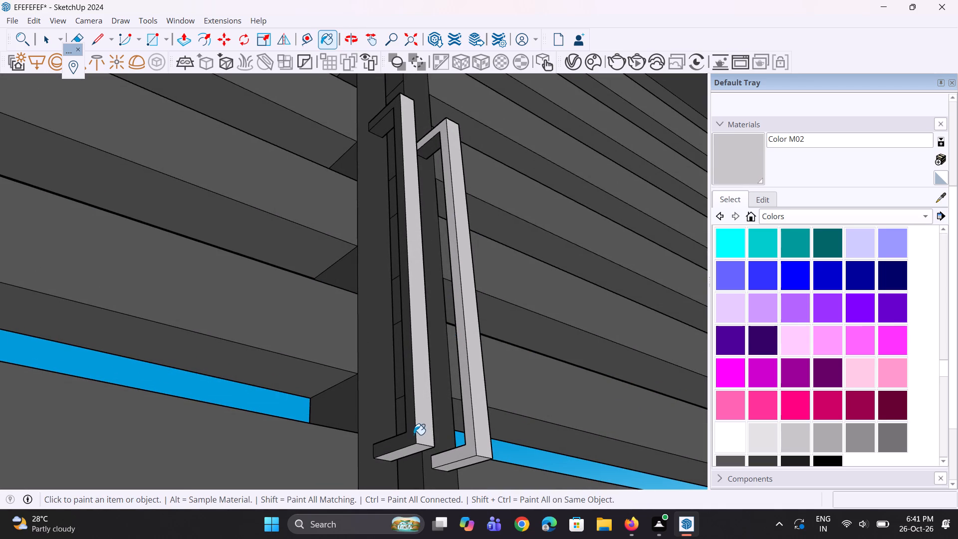
{"action": "left_click", "coordinate": [415, 435]}
{"action": "left_click", "coordinate": [410, 426]}
{"action": "scroll", "coordinate": [414, 418], "scroll_direction": "down", "scroll_amount": 6}
{"action": "middle_click_drag", "start_coordinate": [422, 244], "coordinate": [419, 270]}
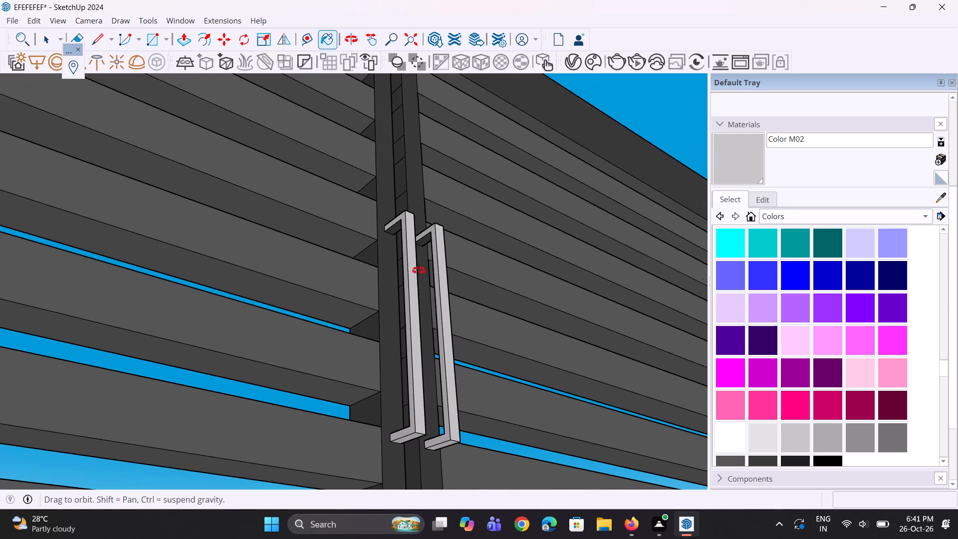
{"action": "middle_click_drag", "start_coordinate": [419, 270], "coordinate": [401, 460]}
{"action": "scroll", "coordinate": [358, 237], "scroll_direction": "up", "scroll_amount": 7}
{"action": "left_click", "coordinate": [425, 245]}
Paint the remaining dark faces under both handles' upper arms with Color M02.
{"action": "scroll", "coordinate": [417, 259], "scroll_direction": "up", "scroll_amount": 1}
{"action": "middle_click_drag", "start_coordinate": [417, 259], "coordinate": [431, 234]}
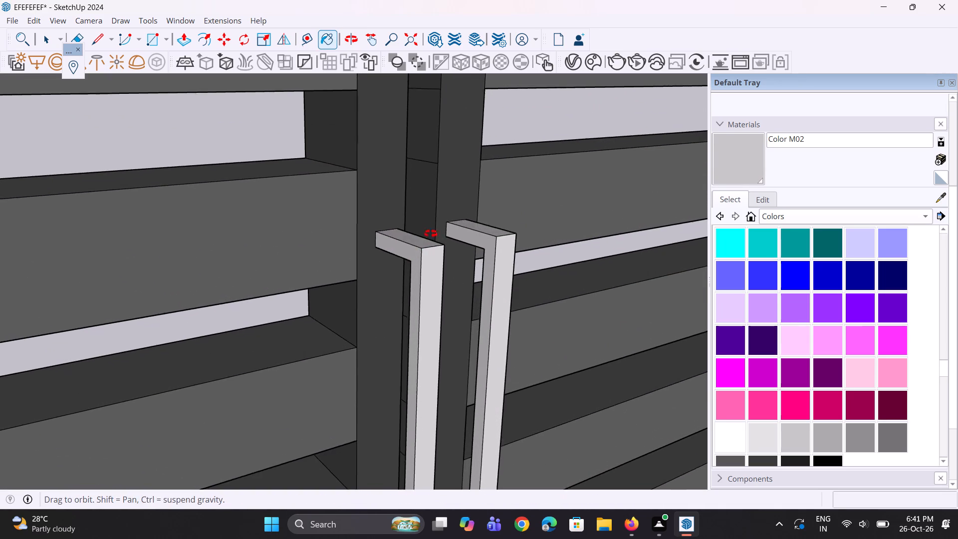
{"action": "middle_click_drag", "start_coordinate": [431, 234], "coordinate": [474, 128]}
{"action": "scroll", "coordinate": [428, 198], "scroll_direction": "up", "scroll_amount": 3}
{"action": "scroll", "coordinate": [404, 232], "scroll_direction": "up", "scroll_amount": 2}
{"action": "left_click", "coordinate": [404, 232]}
{"action": "middle_click_drag", "start_coordinate": [492, 252], "coordinate": [493, 237]}
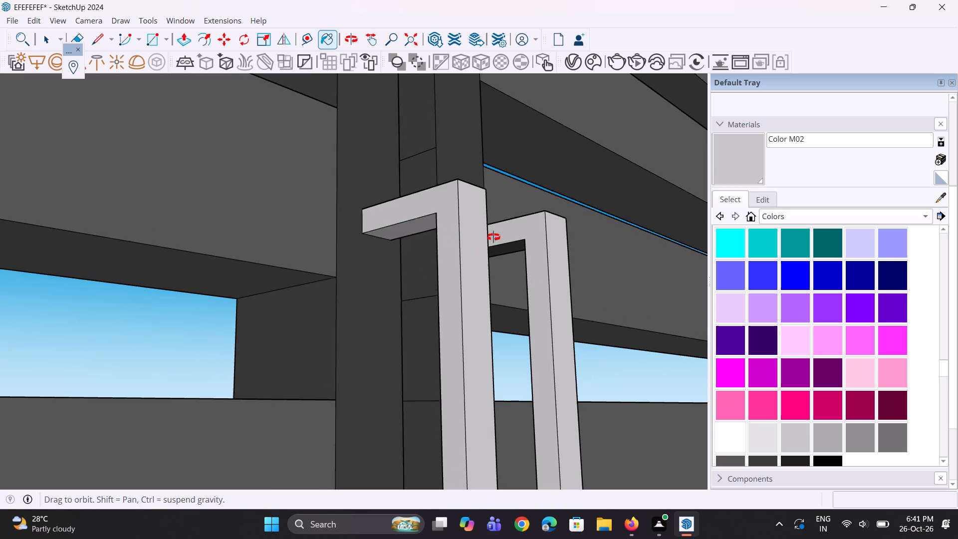
{"action": "middle_click_drag", "start_coordinate": [493, 237], "coordinate": [493, 190]}
{"action": "scroll", "coordinate": [512, 234], "scroll_direction": "up", "scroll_amount": 3}
{"action": "left_click", "coordinate": [512, 242]}
Select the entire gate, including its light grey handles, and make it a group.
{"action": "scroll", "coordinate": [396, 264], "scroll_direction": "down", "scroll_amount": 11}
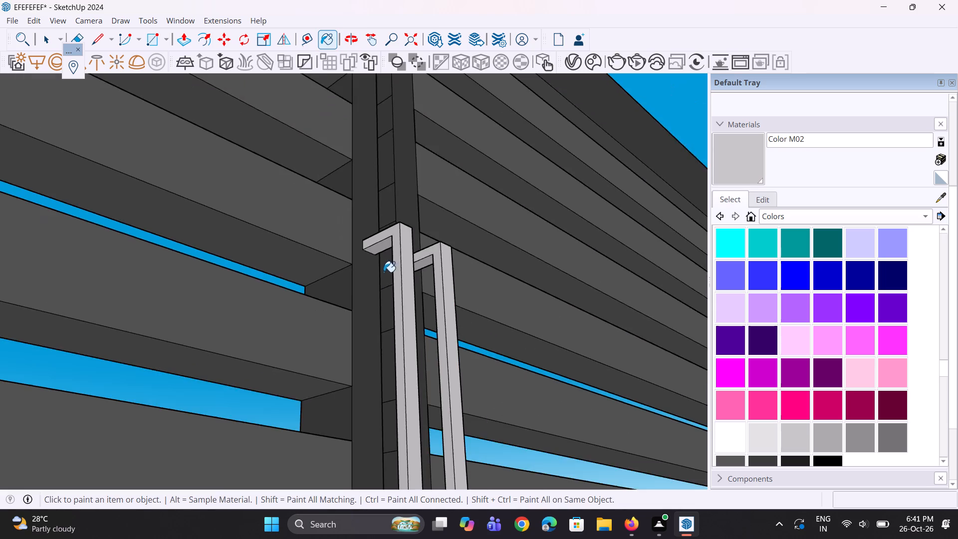
{"action": "scroll", "coordinate": [384, 288], "scroll_direction": "down", "scroll_amount": 6}
{"action": "middle_click_drag", "start_coordinate": [401, 385], "coordinate": [400, 530]}
{"action": "scroll", "coordinate": [385, 474], "scroll_direction": "up", "scroll_amount": 3}
{"action": "middle_click_drag", "start_coordinate": [351, 447], "coordinate": [265, 447]}
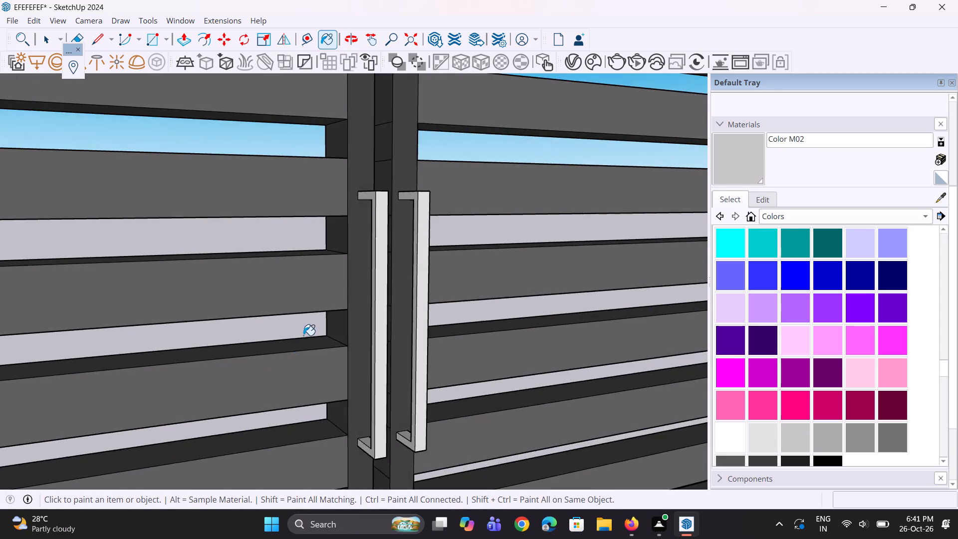
{"action": "scroll", "coordinate": [303, 335], "scroll_direction": "down", "scroll_amount": 5}
{"action": "middle_click_drag", "start_coordinate": [432, 374], "coordinate": [585, 159]}
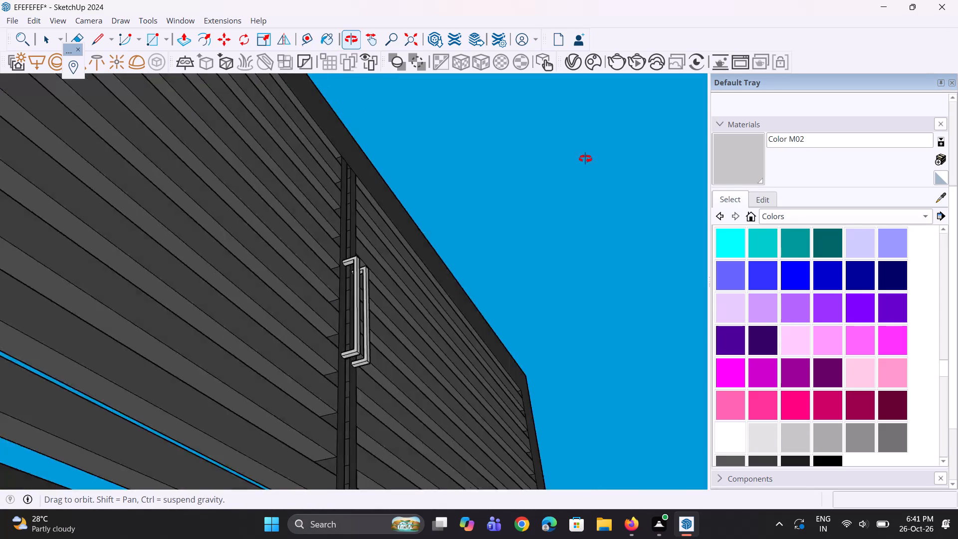
{"action": "middle_click_drag", "start_coordinate": [585, 159], "coordinate": [414, 287]}
{"action": "scroll", "coordinate": [416, 262], "scroll_direction": "down", "scroll_amount": 10}
{"action": "middle_click_drag", "start_coordinate": [417, 277], "coordinate": [375, 359]}
{"action": "scroll", "coordinate": [375, 359], "scroll_direction": "up", "scroll_amount": 3}
{"action": "key", "text": "space"}
{"action": "key", "text": "space"}
{"action": "left_click_drag", "start_coordinate": [78, 180], "coordinate": [641, 406]}
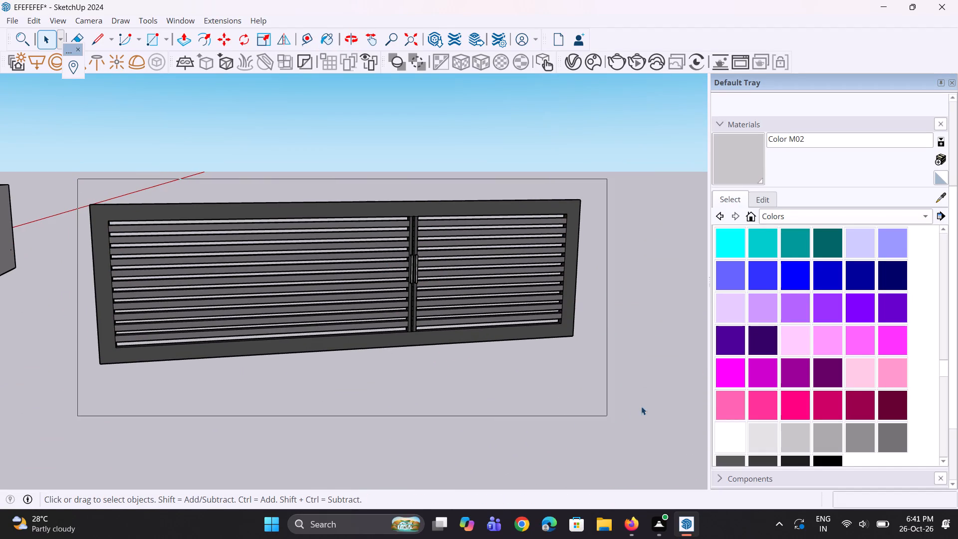
{"action": "left_click_drag", "start_coordinate": [641, 406], "coordinate": [643, 395]}
{"action": "right_click", "coordinate": [416, 297]}
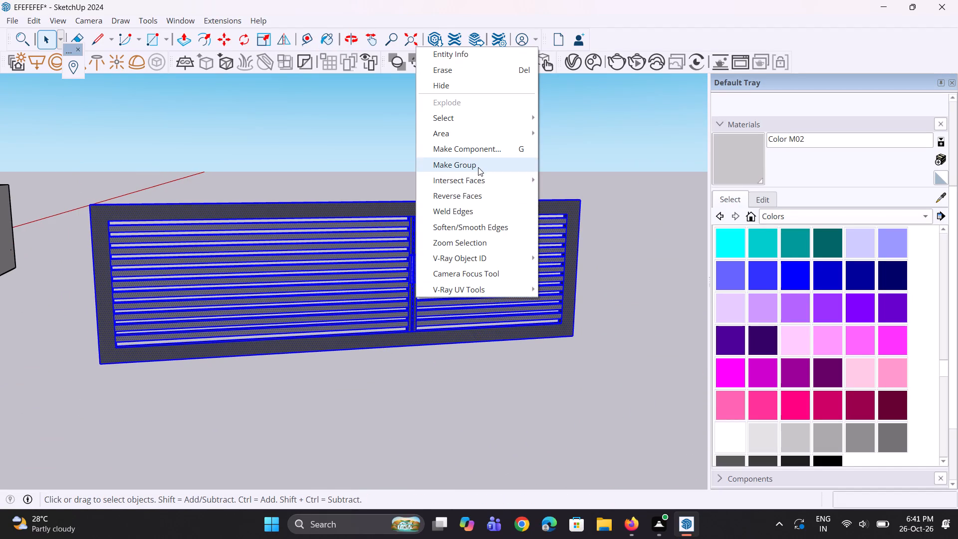
{"action": "left_click", "coordinate": [478, 167]}
Move the gate group by its lower outer corner to the lower corner of the front boundary wall's opening.
{"action": "scroll", "coordinate": [584, 368], "scroll_direction": "up", "scroll_amount": 3}
{"action": "key", "text": "space"}
{"action": "left_click", "coordinate": [571, 388]}
{"action": "scroll", "coordinate": [576, 360], "scroll_direction": "up", "scroll_amount": 2}
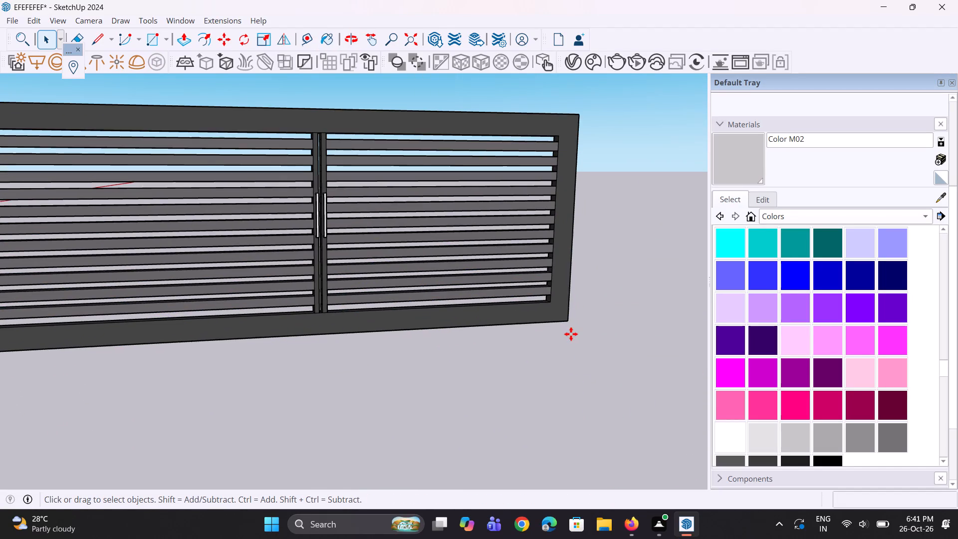
{"action": "key", "text": "m"}
{"action": "left_click", "coordinate": [573, 326]}
{"action": "scroll", "coordinate": [595, 332], "scroll_direction": "down", "scroll_amount": 5}
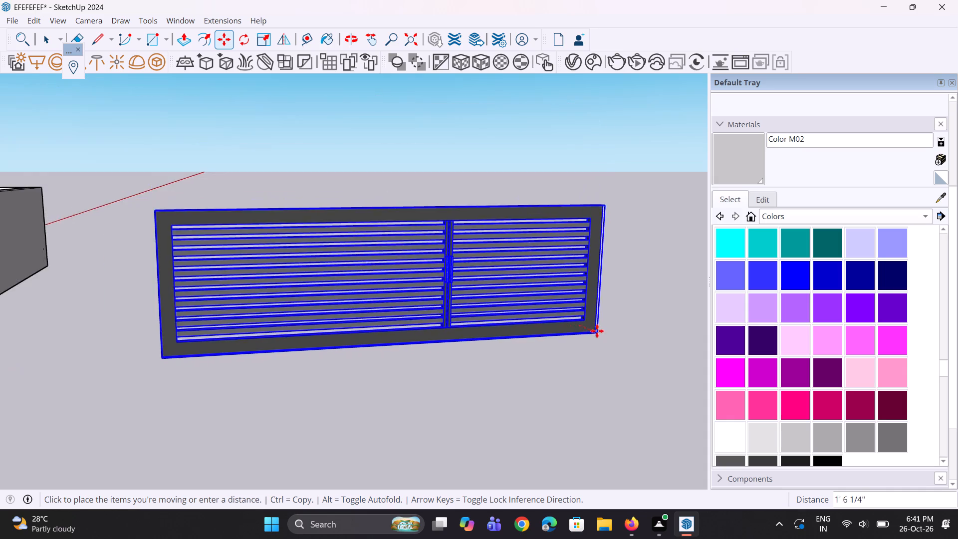
{"action": "scroll", "coordinate": [597, 331], "scroll_direction": "down", "scroll_amount": 16}
{"action": "scroll", "coordinate": [171, 376], "scroll_direction": "up", "scroll_amount": 6}
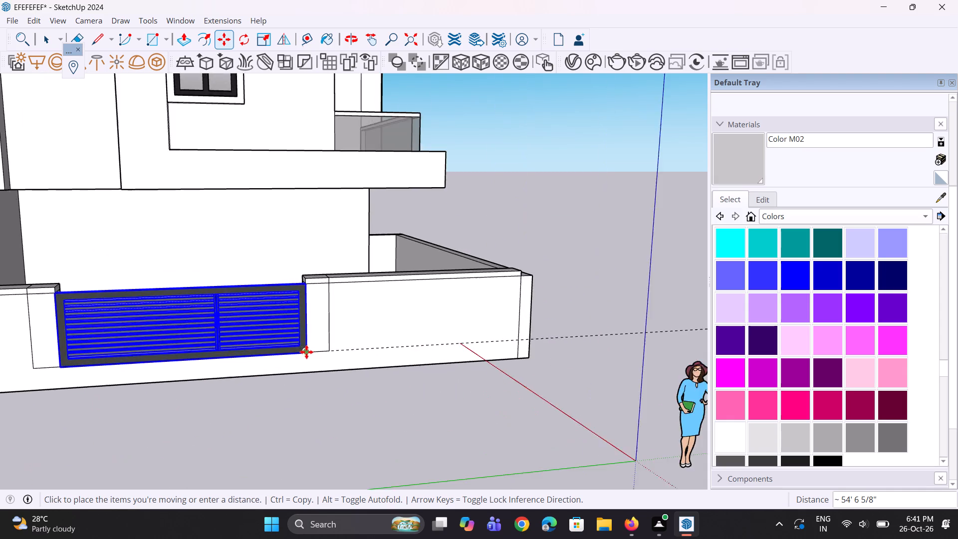
{"action": "scroll", "coordinate": [306, 352], "scroll_direction": "up", "scroll_amount": 3}
{"action": "left_click", "coordinate": [305, 350]}
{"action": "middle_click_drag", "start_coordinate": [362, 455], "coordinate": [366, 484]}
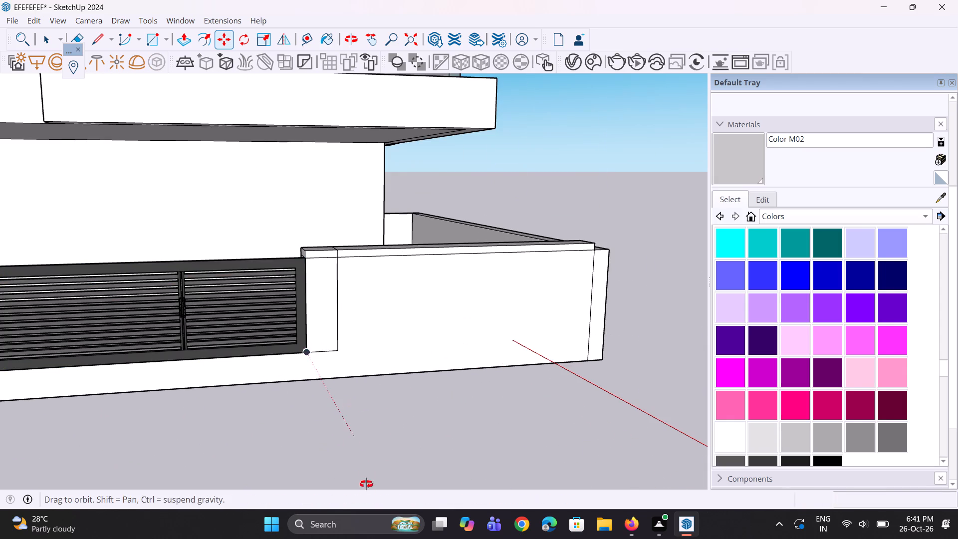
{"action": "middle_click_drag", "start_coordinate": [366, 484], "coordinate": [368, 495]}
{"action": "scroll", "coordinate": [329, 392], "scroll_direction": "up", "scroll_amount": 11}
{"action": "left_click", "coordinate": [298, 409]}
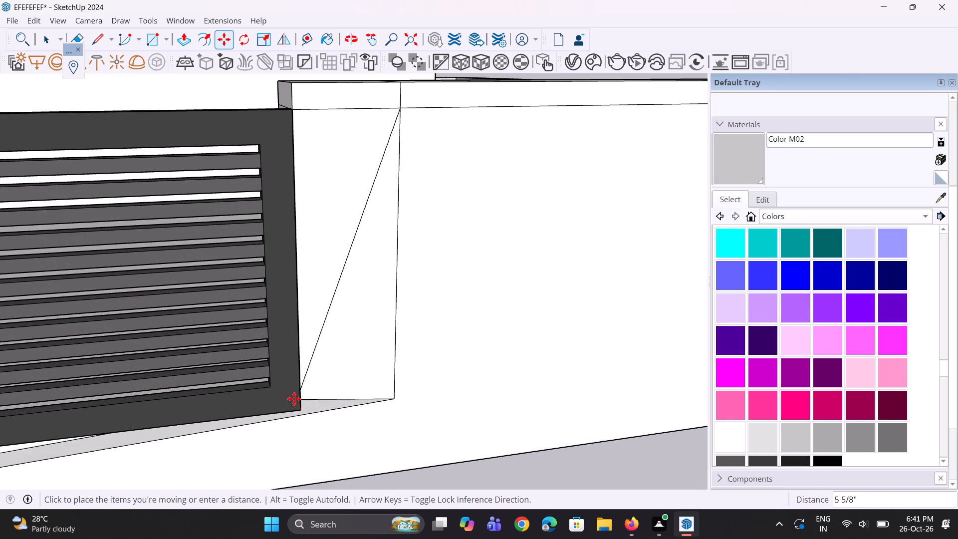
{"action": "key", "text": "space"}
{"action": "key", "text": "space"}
Select the gate group, recess it about 5" into the wall opening by its lower corner, and deselect it.
{"action": "left_click", "coordinate": [265, 392]}
{"action": "scroll", "coordinate": [284, 407], "scroll_direction": "up", "scroll_amount": 2}
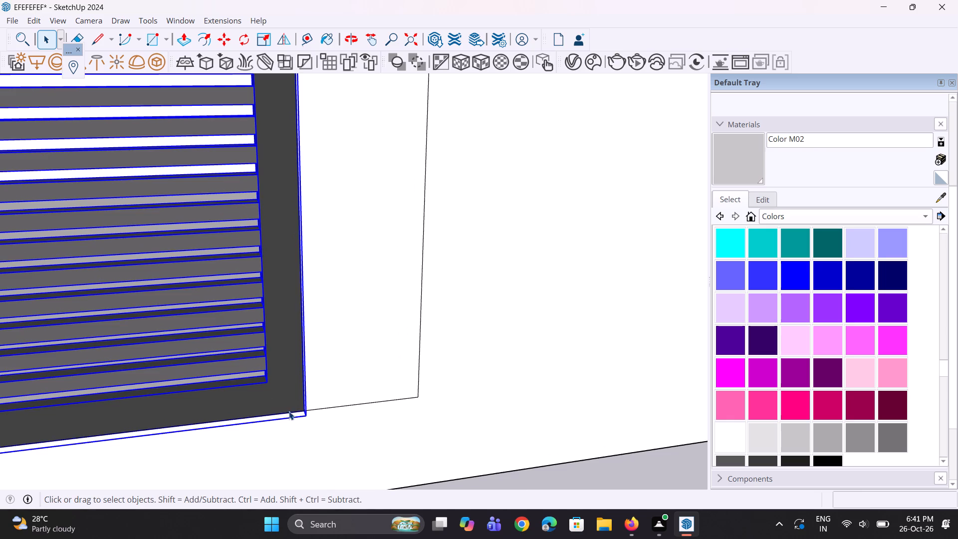
{"action": "key", "text": "m"}
{"action": "left_click", "coordinate": [306, 412]}
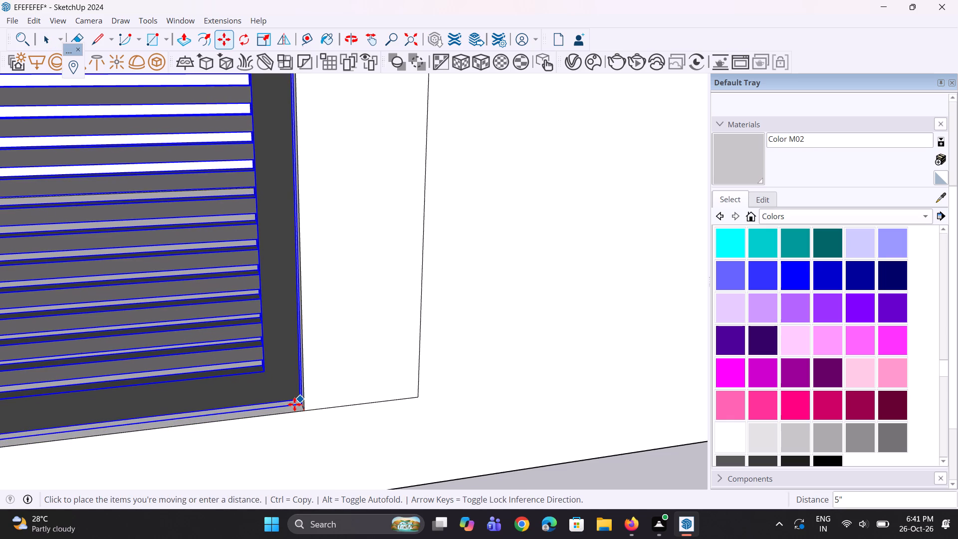
{"action": "left_click", "coordinate": [294, 404]}
{"action": "scroll", "coordinate": [341, 435], "scroll_direction": "down", "scroll_amount": 11}
{"action": "middle_click_drag", "start_coordinate": [353, 398], "coordinate": [349, 381]}
{"action": "key", "text": "space"}
{"action": "key", "text": "space"}
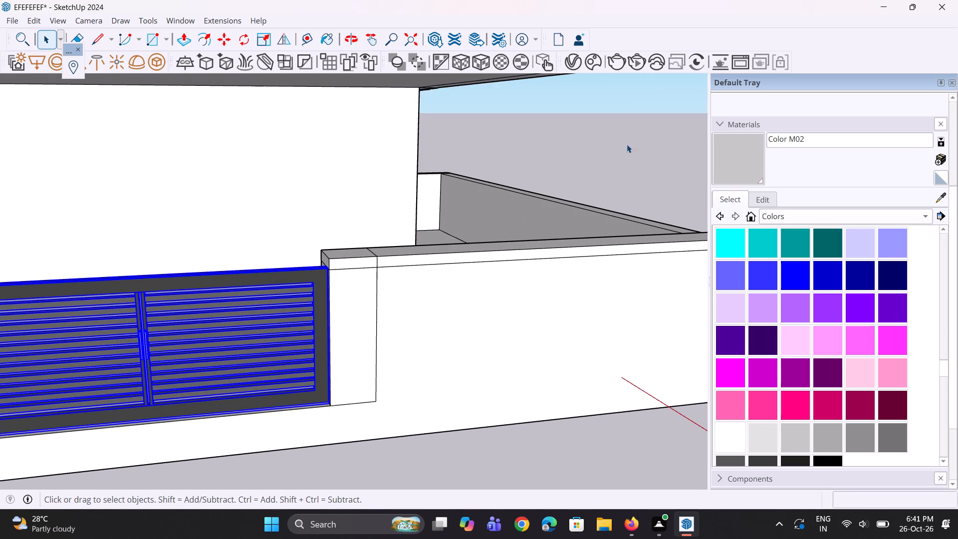
{"action": "left_click", "coordinate": [627, 144]}
{"action": "scroll", "coordinate": [402, 353], "scroll_direction": "down", "scroll_amount": 11}
{"action": "middle_click_drag", "start_coordinate": [306, 352], "coordinate": [239, 334]}
{"action": "scroll", "coordinate": [300, 352], "scroll_direction": "up", "scroll_amount": 1}
{"action": "scroll", "coordinate": [270, 314], "scroll_direction": "up", "scroll_amount": 3}
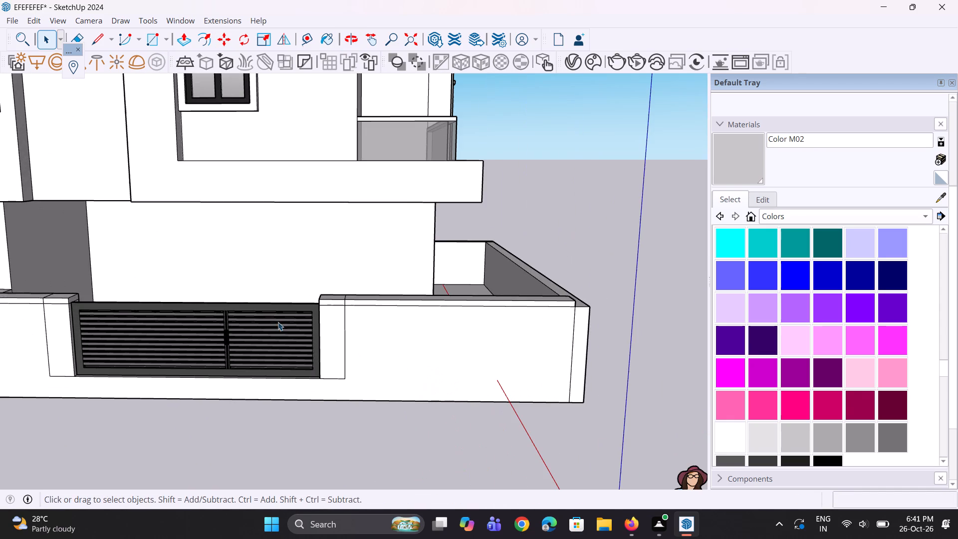
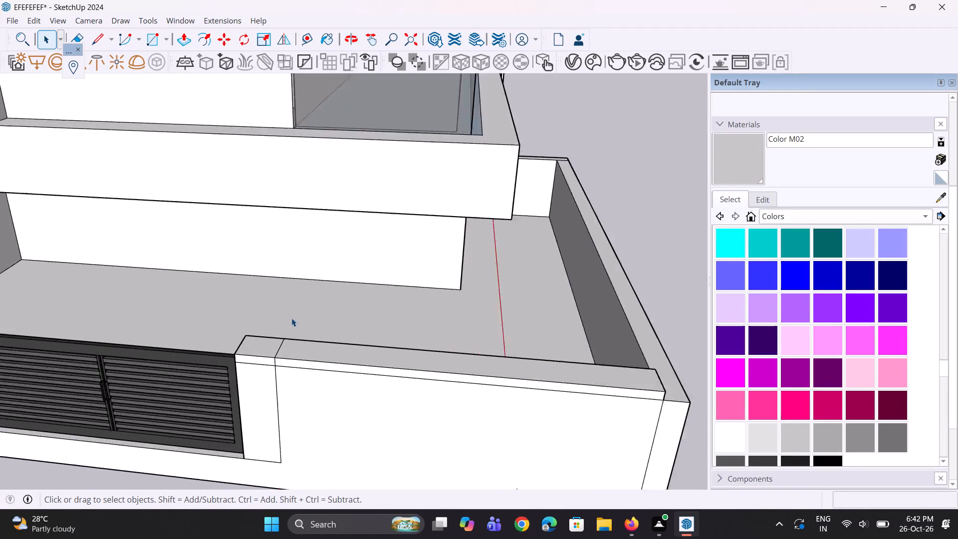
Erase the short seam edge across the top of the front boundary wall beside the gate.
{"action": "scroll", "coordinate": [291, 318], "scroll_direction": "up", "scroll_amount": 5}
{"action": "key", "text": "e"}
{"action": "left_click_drag", "start_coordinate": [275, 358], "coordinate": [269, 360]}
{"action": "scroll", "coordinate": [271, 360], "scroll_direction": "down", "scroll_amount": 2}
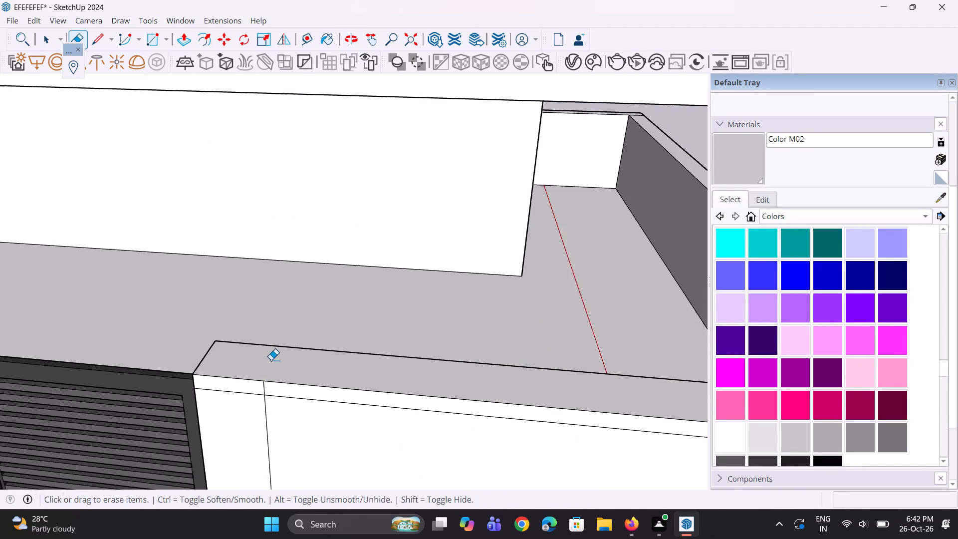
Draw a large, nearly square rectangle on the back wall of the lower balcony.
{"action": "scroll", "coordinate": [271, 360], "scroll_direction": "down", "scroll_amount": 3}
{"action": "middle_click_drag", "start_coordinate": [275, 366], "coordinate": [315, 320]}
{"action": "scroll", "coordinate": [325, 323], "scroll_direction": "down", "scroll_amount": 5}
{"action": "middle_click_drag", "start_coordinate": [354, 354], "coordinate": [100, 325]}
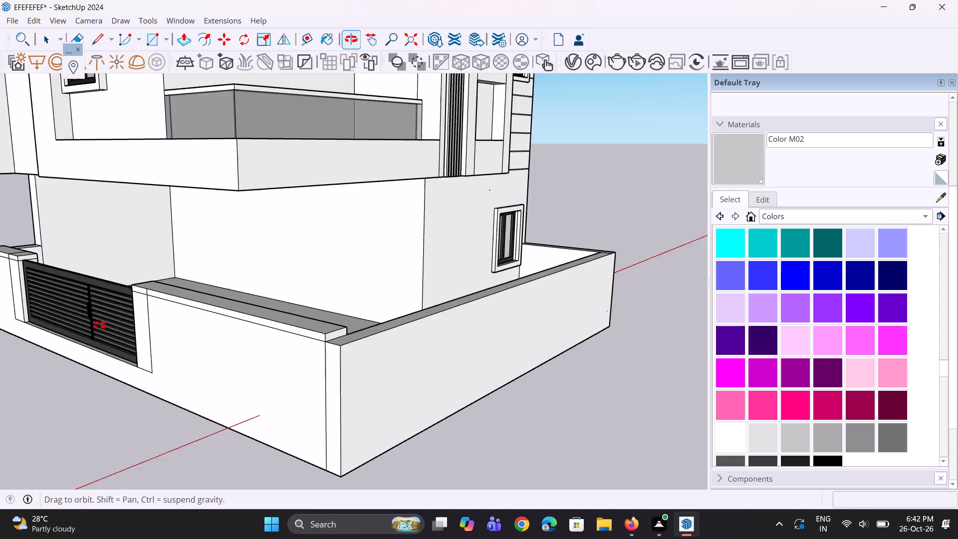
{"action": "middle_click_drag", "start_coordinate": [100, 325], "coordinate": [99, 325]}
{"action": "scroll", "coordinate": [269, 347], "scroll_direction": "down", "scroll_amount": 3}
{"action": "middle_click_drag", "start_coordinate": [271, 349], "coordinate": [312, 370]}
{"action": "scroll", "coordinate": [314, 370], "scroll_direction": "up", "scroll_amount": 1}
{"action": "scroll", "coordinate": [350, 391], "scroll_direction": "down", "scroll_amount": 10}
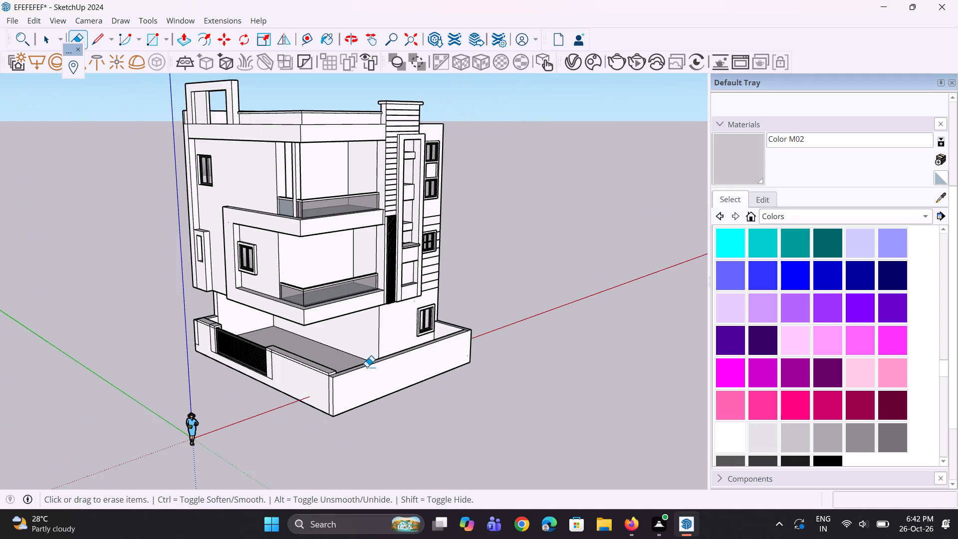
{"action": "scroll", "coordinate": [315, 271], "scroll_direction": "up", "scroll_amount": 16}
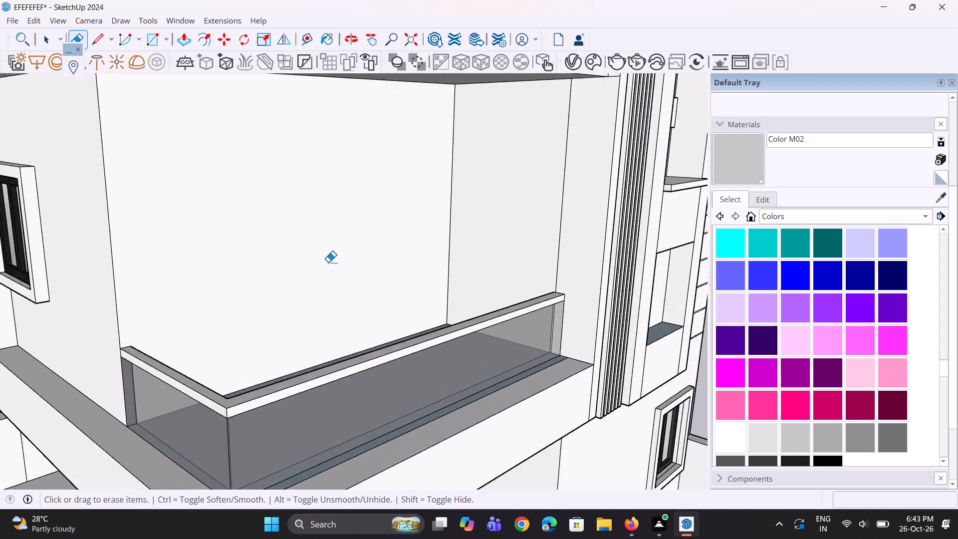
{"action": "scroll", "coordinate": [328, 262], "scroll_direction": "up", "scroll_amount": 1}
{"action": "middle_click_drag", "start_coordinate": [318, 266], "coordinate": [285, 304]}
{"action": "scroll", "coordinate": [321, 331], "scroll_direction": "down", "scroll_amount": 6}
{"action": "middle_click_drag", "start_coordinate": [309, 337], "coordinate": [289, 319]}
{"action": "key", "text": "r"}
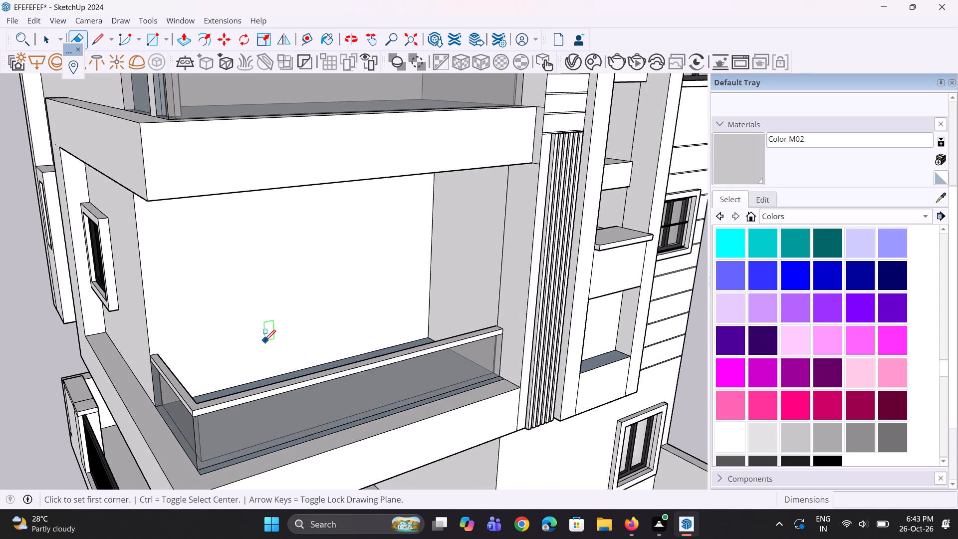
{"action": "scroll", "coordinate": [263, 341], "scroll_direction": "up", "scroll_amount": 2}
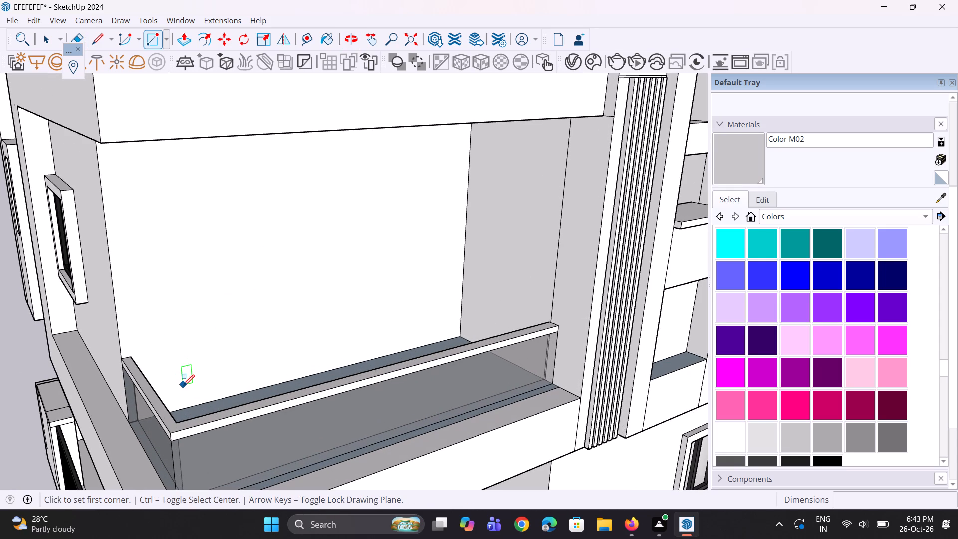
{"action": "left_click", "coordinate": [183, 387]}
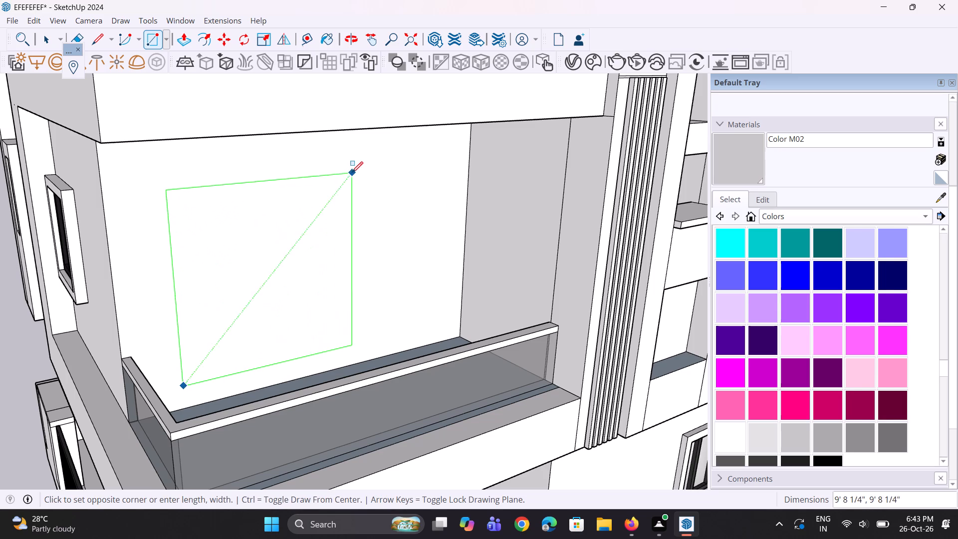
{"action": "left_click", "coordinate": [338, 164]}
Draw a narrow, door-like rectangle about 4' 9" wide beside the large one, near the lower balcony wall's inner corner.
{"action": "middle_click_drag", "start_coordinate": [298, 227], "coordinate": [272, 219]}
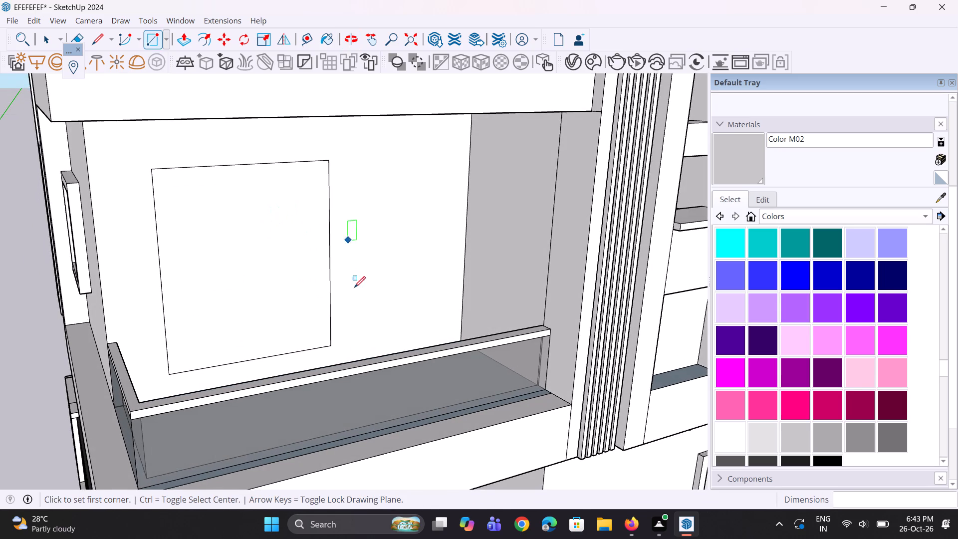
{"action": "scroll", "coordinate": [336, 305], "scroll_direction": "down", "scroll_amount": 2}
{"action": "middle_click_drag", "start_coordinate": [345, 298], "coordinate": [267, 249]}
{"action": "scroll", "coordinate": [330, 253], "scroll_direction": "up", "scroll_amount": 2}
{"action": "middle_click_drag", "start_coordinate": [387, 292], "coordinate": [385, 368]}
{"action": "left_click", "coordinate": [372, 381]}
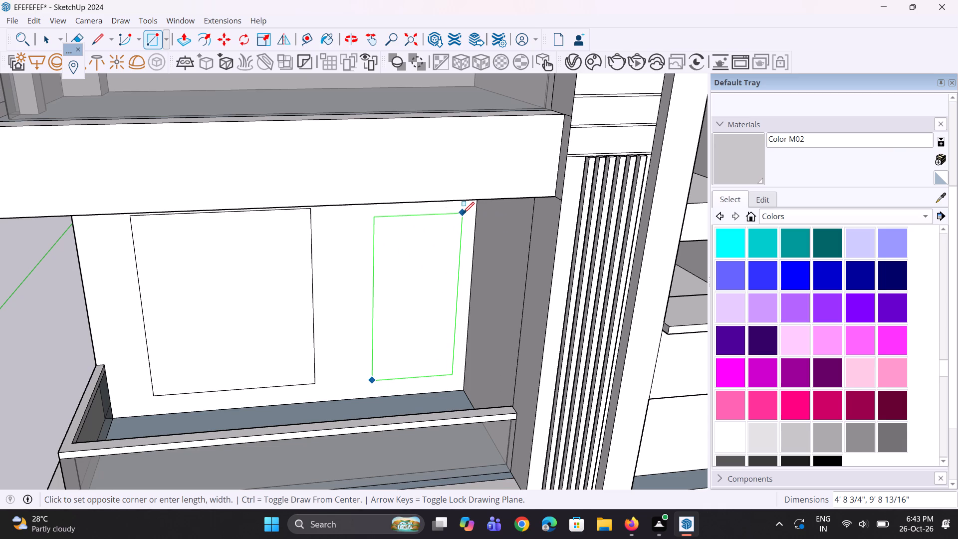
{"action": "left_click_drag", "start_coordinate": [463, 216], "coordinate": [463, 222]}
{"action": "middle_click_drag", "start_coordinate": [424, 317], "coordinate": [440, 268]}
Move the narrow rectangle's face down by its lower corner until its base meets the lower balcony's floor.
{"action": "key", "text": "space"}
{"action": "key", "text": "space"}
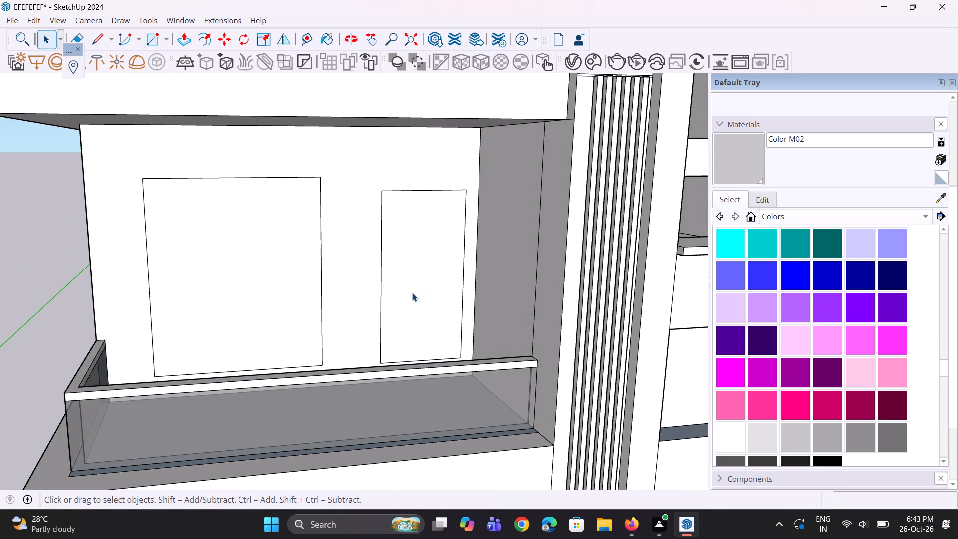
{"action": "left_click", "coordinate": [412, 293]}
{"action": "middle_click_drag", "start_coordinate": [356, 344], "coordinate": [402, 376]}
{"action": "scroll", "coordinate": [403, 377], "scroll_direction": "up", "scroll_amount": 5}
{"action": "key", "text": "m"}
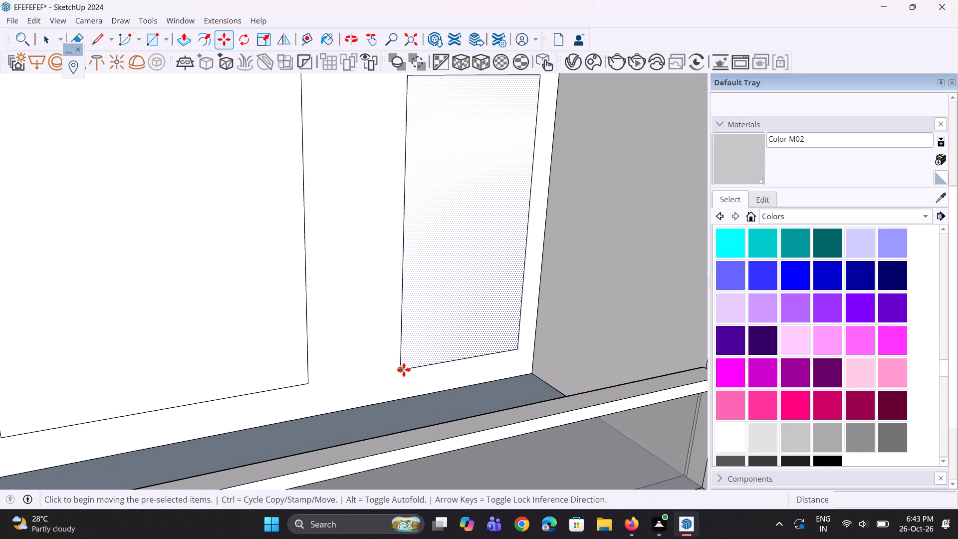
{"action": "left_click", "coordinate": [403, 370]}
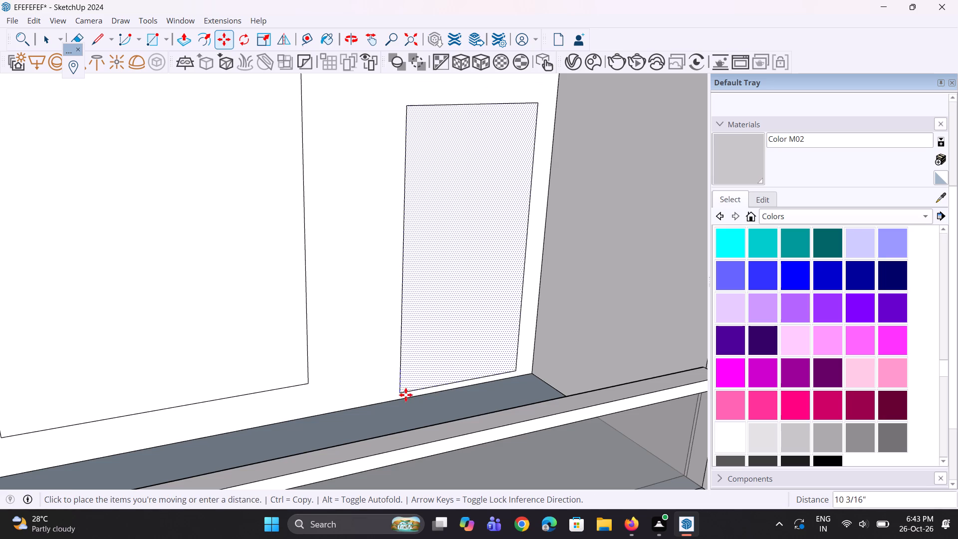
{"action": "left_click", "coordinate": [404, 397]}
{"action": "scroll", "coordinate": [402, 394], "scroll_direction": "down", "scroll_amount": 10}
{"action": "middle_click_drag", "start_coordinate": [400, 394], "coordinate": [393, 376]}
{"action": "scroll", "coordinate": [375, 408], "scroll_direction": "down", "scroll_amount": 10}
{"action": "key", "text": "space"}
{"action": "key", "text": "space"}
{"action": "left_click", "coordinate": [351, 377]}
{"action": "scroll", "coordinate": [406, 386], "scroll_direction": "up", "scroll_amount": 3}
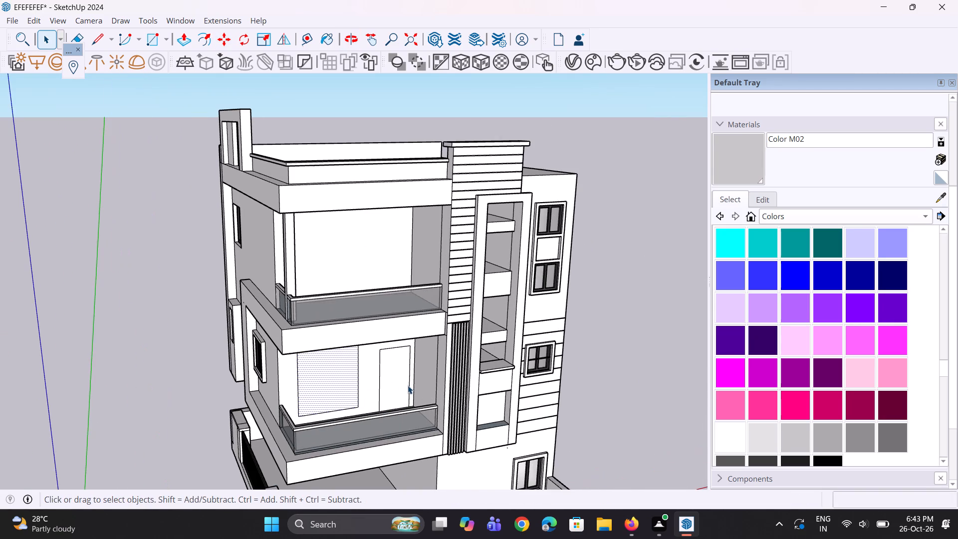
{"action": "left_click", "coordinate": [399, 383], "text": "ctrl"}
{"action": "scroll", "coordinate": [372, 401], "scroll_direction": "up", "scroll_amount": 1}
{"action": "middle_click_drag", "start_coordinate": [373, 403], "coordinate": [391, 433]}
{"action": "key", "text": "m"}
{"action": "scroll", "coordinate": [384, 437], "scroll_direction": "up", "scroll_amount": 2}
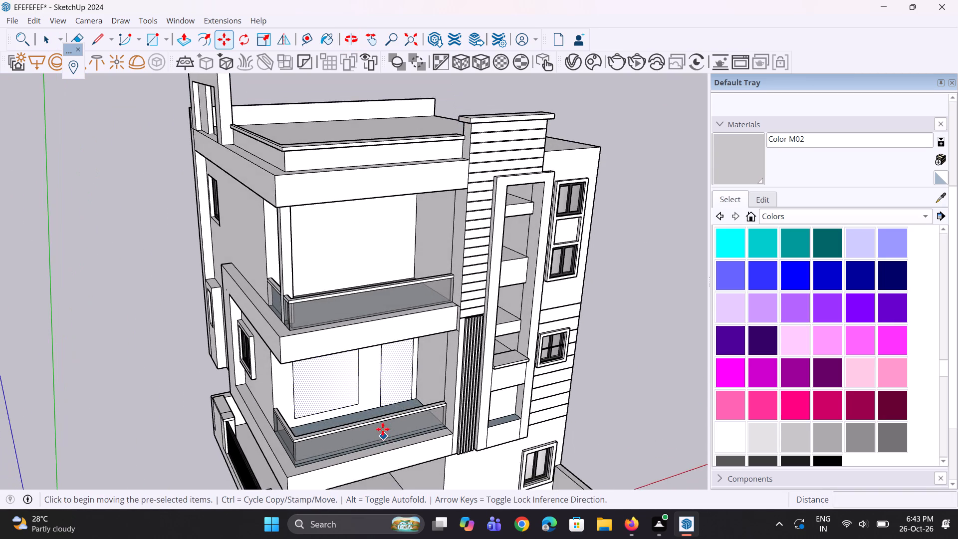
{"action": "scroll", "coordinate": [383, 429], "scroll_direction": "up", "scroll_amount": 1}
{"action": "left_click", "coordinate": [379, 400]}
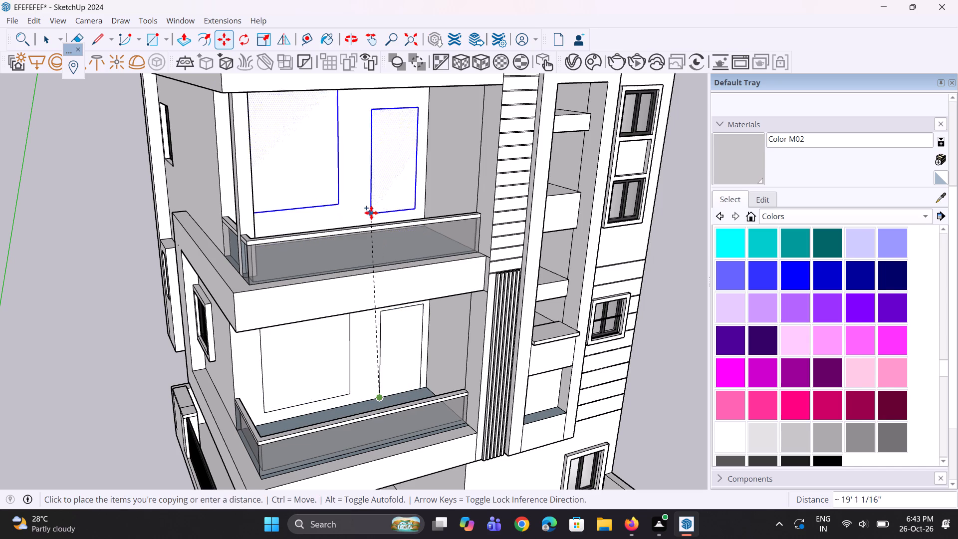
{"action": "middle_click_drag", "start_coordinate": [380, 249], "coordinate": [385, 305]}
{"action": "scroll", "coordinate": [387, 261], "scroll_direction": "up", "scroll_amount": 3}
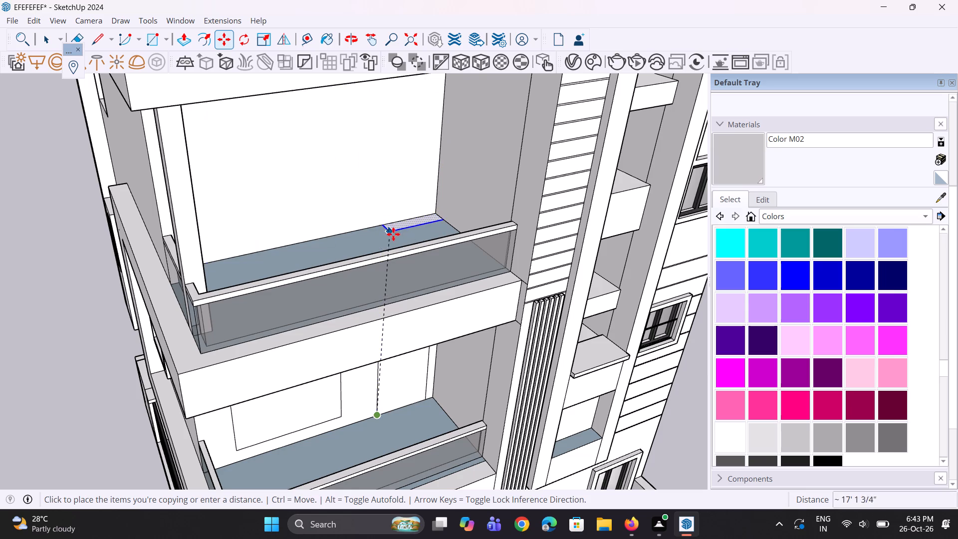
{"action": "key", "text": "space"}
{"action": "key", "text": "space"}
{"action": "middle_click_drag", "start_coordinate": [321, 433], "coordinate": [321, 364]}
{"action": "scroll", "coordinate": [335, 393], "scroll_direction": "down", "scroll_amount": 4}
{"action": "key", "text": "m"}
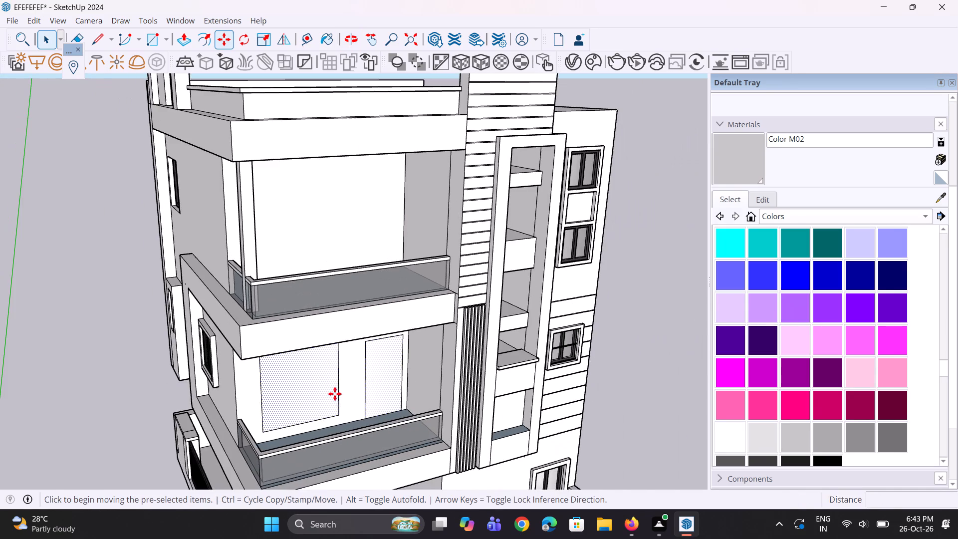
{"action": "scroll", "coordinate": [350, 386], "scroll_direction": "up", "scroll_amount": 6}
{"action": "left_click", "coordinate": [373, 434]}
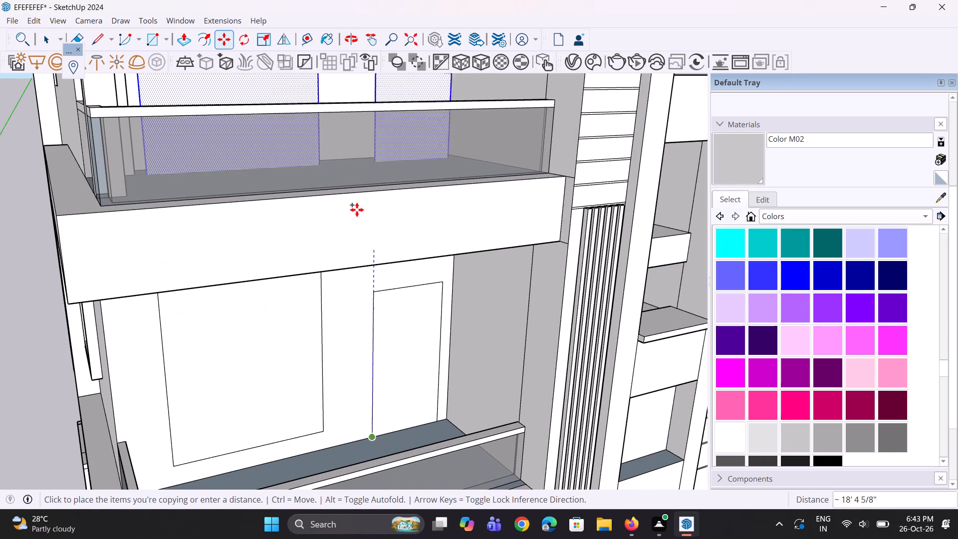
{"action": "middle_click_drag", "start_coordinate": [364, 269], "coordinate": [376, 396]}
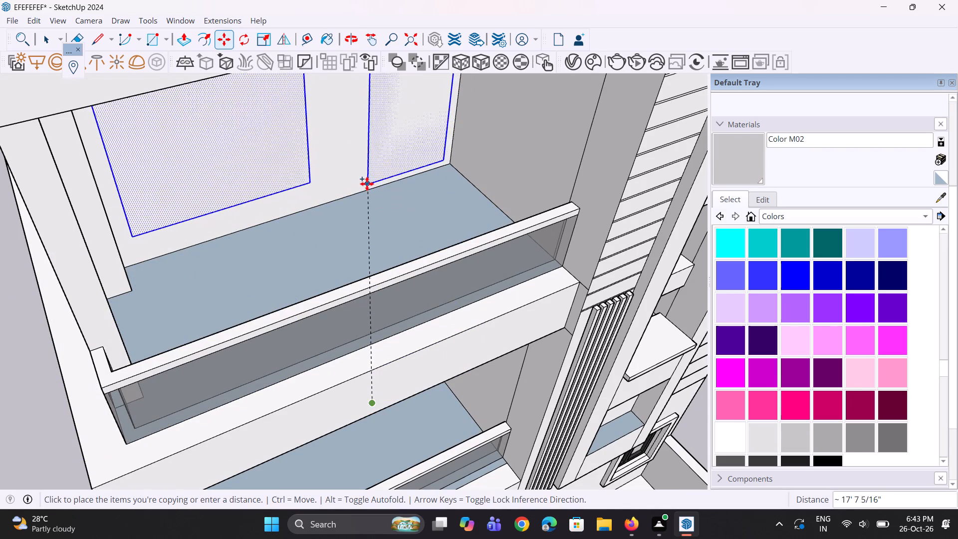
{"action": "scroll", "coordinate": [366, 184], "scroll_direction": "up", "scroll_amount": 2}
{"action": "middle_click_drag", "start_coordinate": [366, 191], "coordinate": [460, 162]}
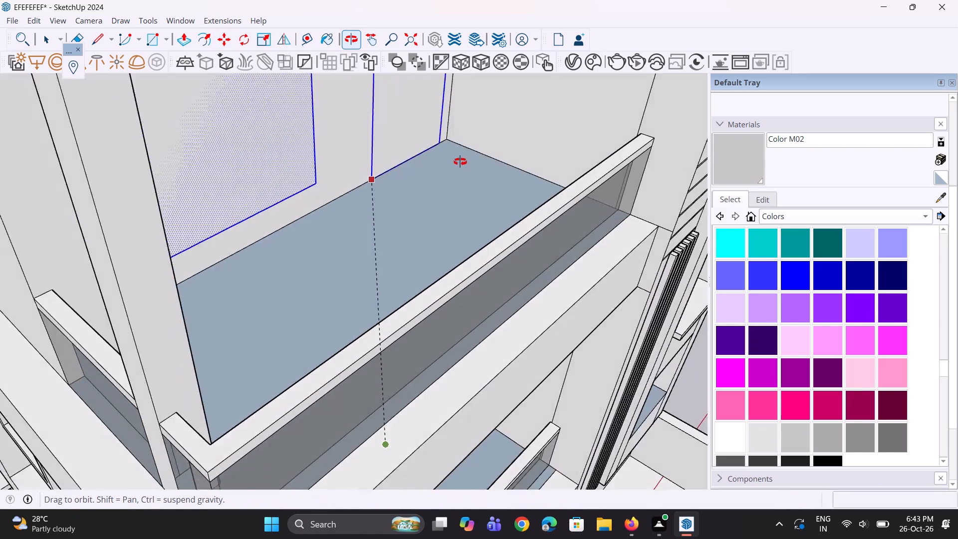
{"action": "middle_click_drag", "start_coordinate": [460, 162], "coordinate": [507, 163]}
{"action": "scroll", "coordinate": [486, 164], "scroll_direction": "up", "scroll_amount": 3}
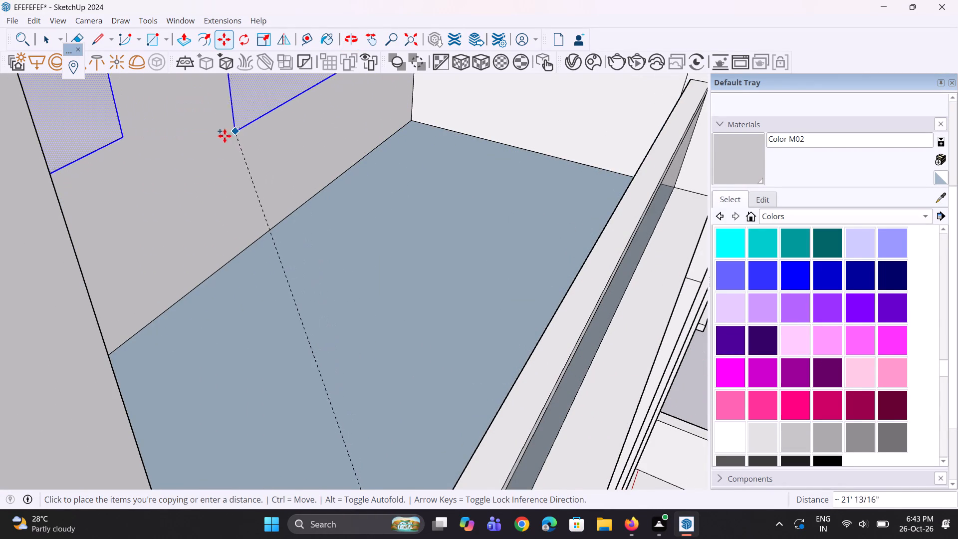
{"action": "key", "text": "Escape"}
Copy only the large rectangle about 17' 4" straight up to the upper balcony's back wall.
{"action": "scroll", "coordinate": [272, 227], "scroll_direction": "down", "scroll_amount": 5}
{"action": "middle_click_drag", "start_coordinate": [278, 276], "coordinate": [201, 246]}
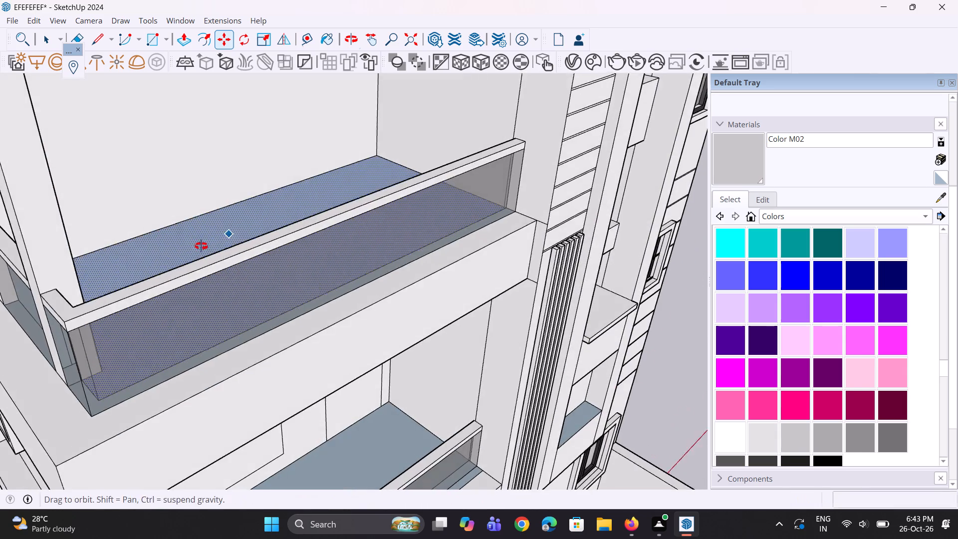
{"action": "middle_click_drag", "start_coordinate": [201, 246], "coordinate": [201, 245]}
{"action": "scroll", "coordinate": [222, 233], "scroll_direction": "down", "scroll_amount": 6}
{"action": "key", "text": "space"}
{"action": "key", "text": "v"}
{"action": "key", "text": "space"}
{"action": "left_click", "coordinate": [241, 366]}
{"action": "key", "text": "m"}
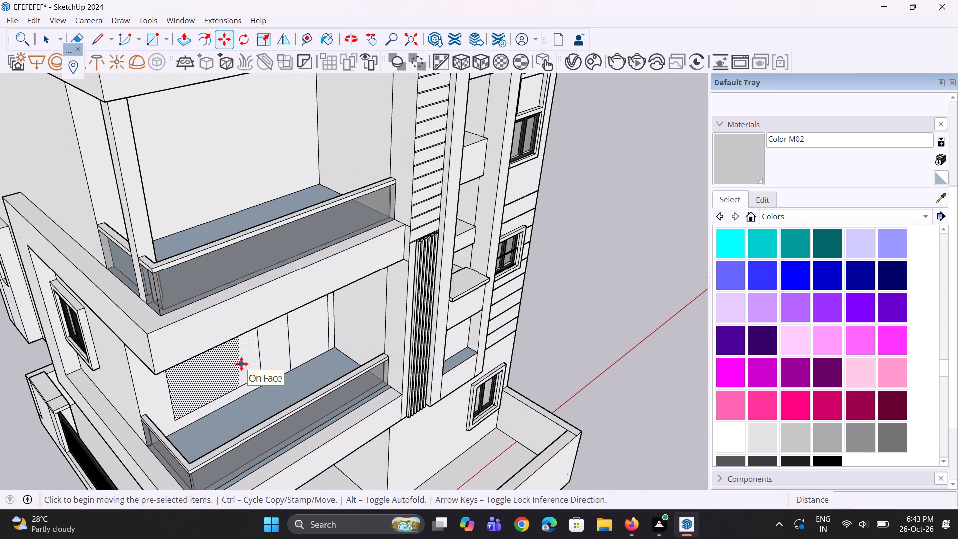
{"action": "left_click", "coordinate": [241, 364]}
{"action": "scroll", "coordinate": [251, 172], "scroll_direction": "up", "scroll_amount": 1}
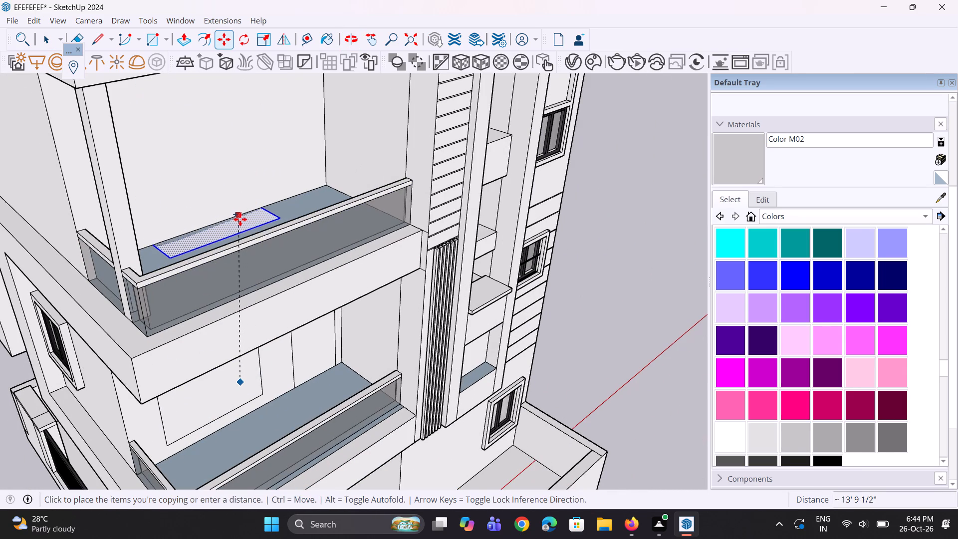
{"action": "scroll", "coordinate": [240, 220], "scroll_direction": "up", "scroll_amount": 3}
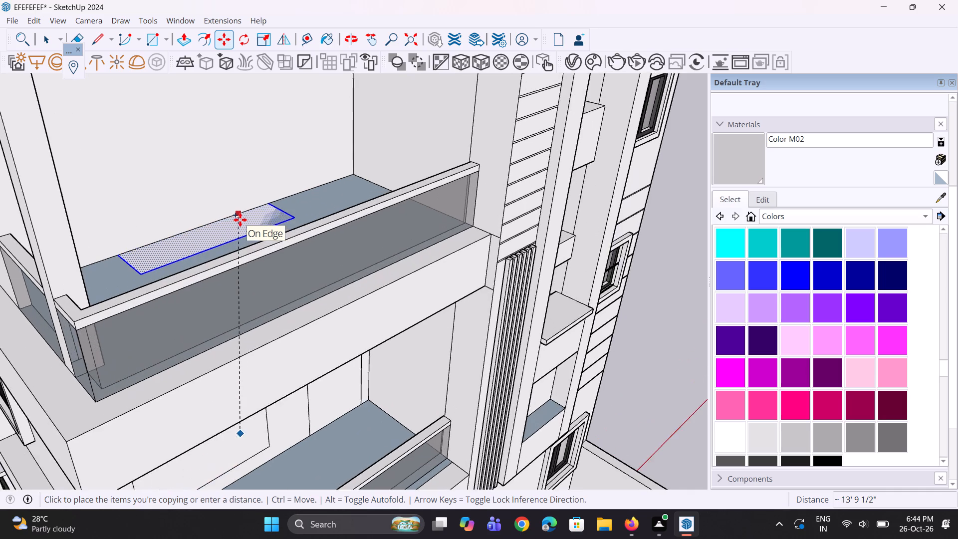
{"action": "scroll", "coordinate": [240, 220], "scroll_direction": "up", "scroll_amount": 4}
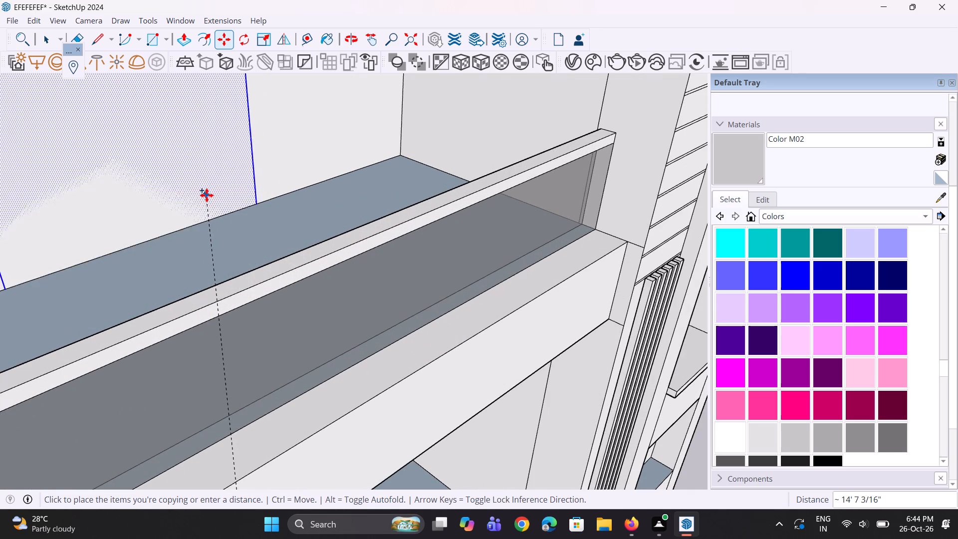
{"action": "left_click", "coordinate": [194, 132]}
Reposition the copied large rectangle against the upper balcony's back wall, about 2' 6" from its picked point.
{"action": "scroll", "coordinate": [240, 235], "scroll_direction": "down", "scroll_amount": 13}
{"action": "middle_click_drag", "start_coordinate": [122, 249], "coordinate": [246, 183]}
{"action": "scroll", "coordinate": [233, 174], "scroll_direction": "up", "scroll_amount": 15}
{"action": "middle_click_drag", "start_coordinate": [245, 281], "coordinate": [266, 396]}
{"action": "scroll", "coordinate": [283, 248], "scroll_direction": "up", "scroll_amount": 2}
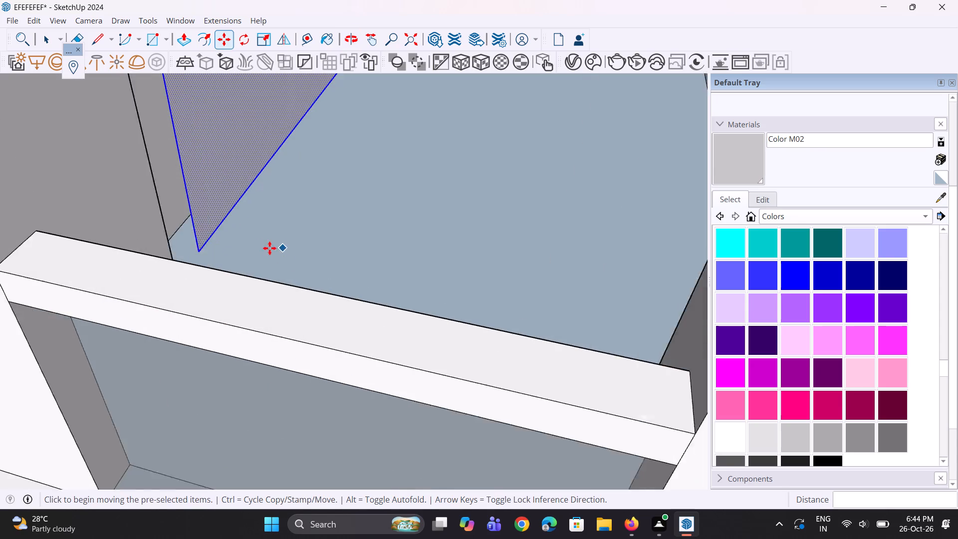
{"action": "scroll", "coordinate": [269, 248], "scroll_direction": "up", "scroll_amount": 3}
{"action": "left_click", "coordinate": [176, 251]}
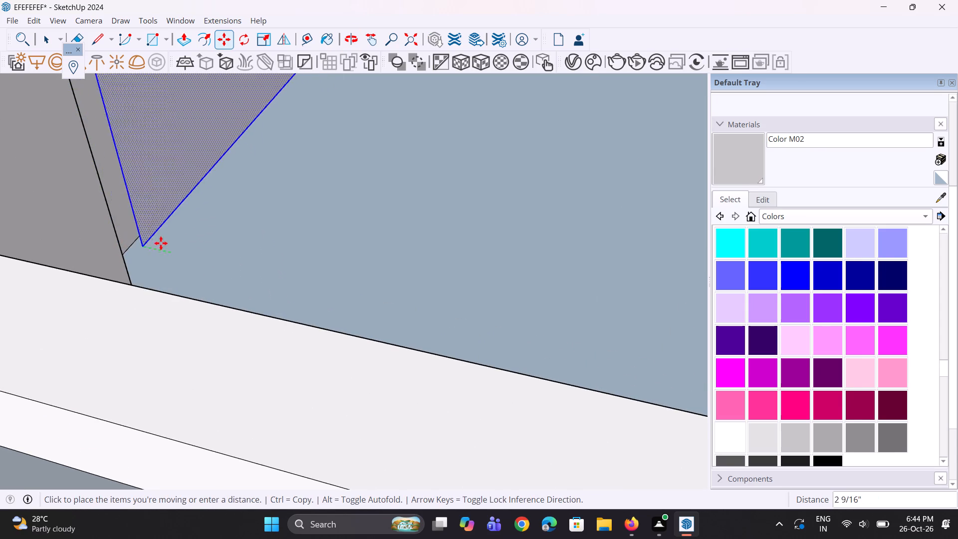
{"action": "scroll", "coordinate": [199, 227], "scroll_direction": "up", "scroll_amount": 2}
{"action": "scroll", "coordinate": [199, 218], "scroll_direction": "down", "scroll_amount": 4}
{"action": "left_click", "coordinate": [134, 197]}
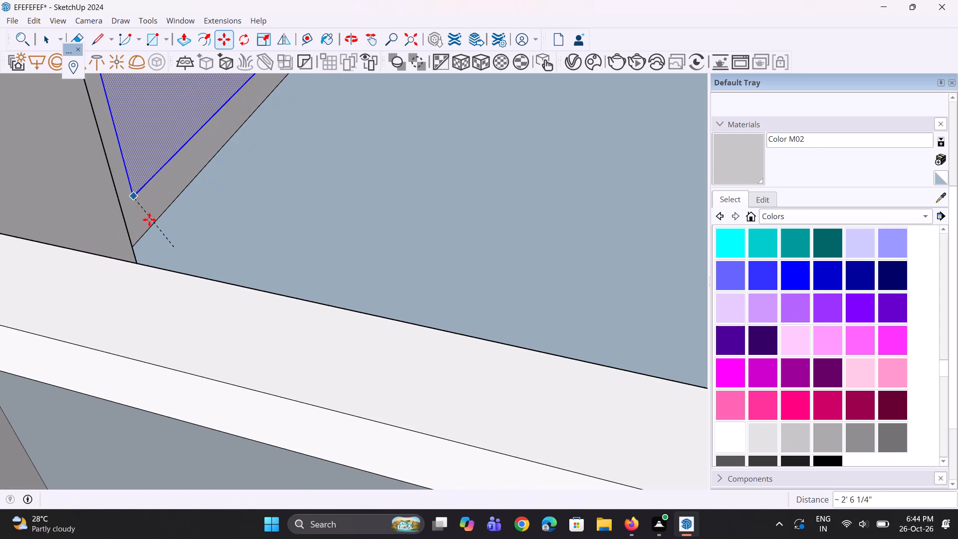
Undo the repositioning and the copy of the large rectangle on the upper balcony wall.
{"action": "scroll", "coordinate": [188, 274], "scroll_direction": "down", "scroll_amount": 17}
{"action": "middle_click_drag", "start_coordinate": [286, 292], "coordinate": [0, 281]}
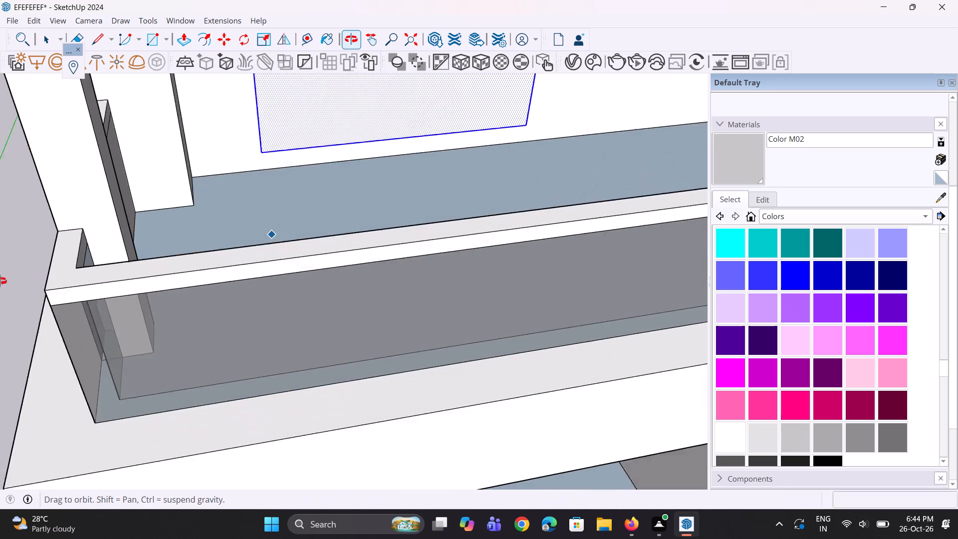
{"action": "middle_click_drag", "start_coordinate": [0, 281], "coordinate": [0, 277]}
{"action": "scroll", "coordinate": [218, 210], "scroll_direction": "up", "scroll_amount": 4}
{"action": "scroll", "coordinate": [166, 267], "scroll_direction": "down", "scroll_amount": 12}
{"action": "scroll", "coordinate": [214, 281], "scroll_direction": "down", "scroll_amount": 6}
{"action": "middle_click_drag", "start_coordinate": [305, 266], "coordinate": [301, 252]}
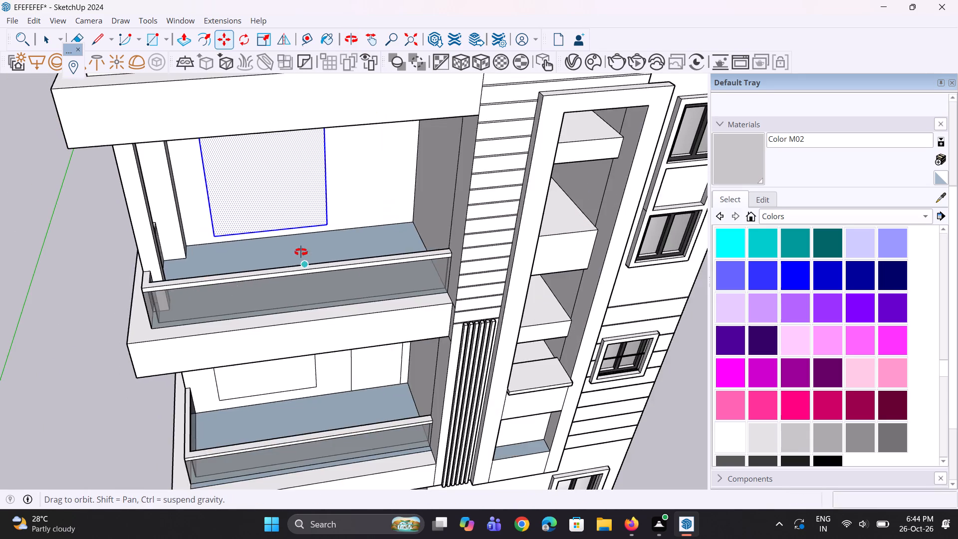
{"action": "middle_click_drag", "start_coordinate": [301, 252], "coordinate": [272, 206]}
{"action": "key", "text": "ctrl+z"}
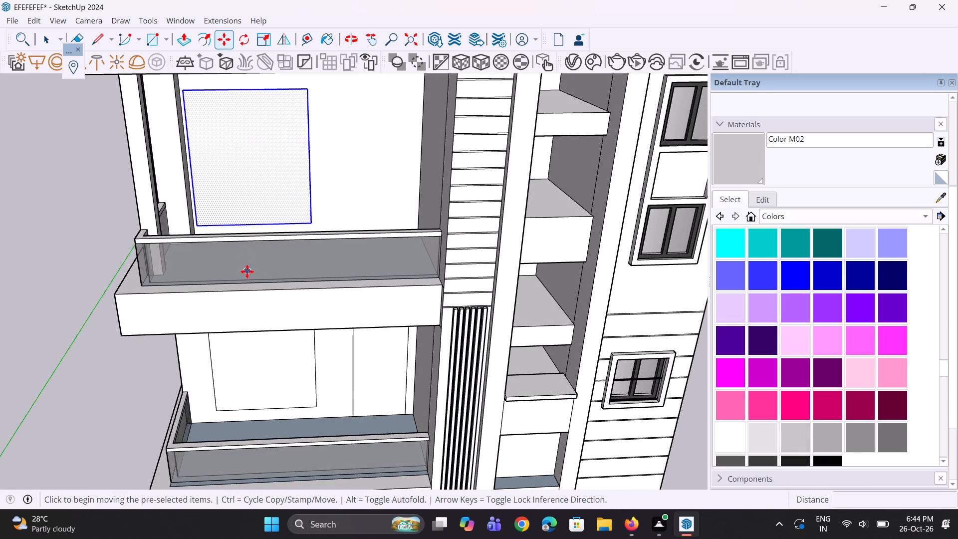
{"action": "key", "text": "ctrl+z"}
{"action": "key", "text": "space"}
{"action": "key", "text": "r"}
Copy the large and narrow rectangles together from the lower balcony's back wall straight up to the upper balcony's back wall.
{"action": "middle_click_drag", "start_coordinate": [242, 244], "coordinate": [241, 262]}
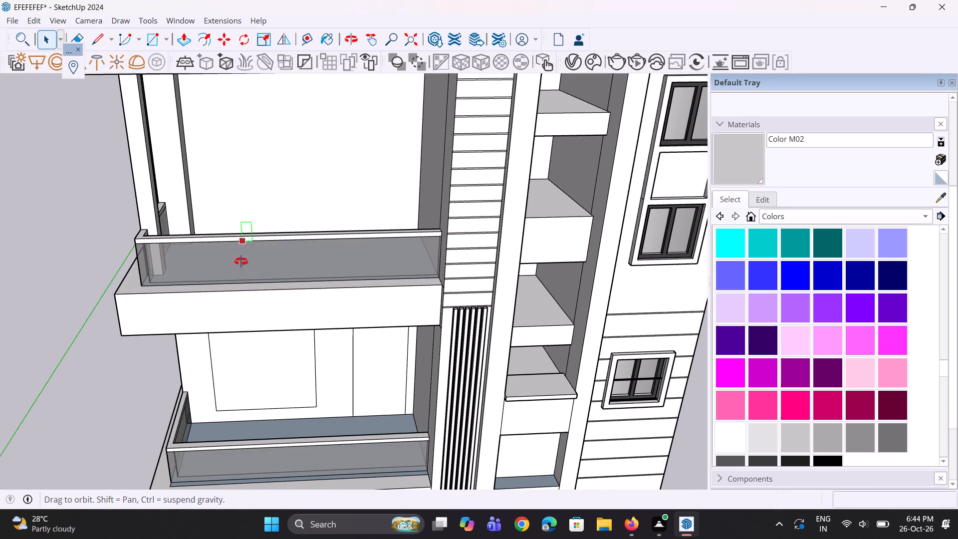
{"action": "middle_click_drag", "start_coordinate": [241, 262], "coordinate": [240, 306]}
{"action": "key", "text": "space"}
{"action": "key", "text": "space"}
{"action": "left_click", "coordinate": [293, 366]}
{"action": "middle_click_drag", "start_coordinate": [301, 371], "coordinate": [290, 198]}
{"action": "left_click", "coordinate": [372, 364], "text": "ctrl"}
{"action": "middle_click_drag", "start_coordinate": [362, 368], "coordinate": [368, 439]}
{"action": "key", "text": "m"}
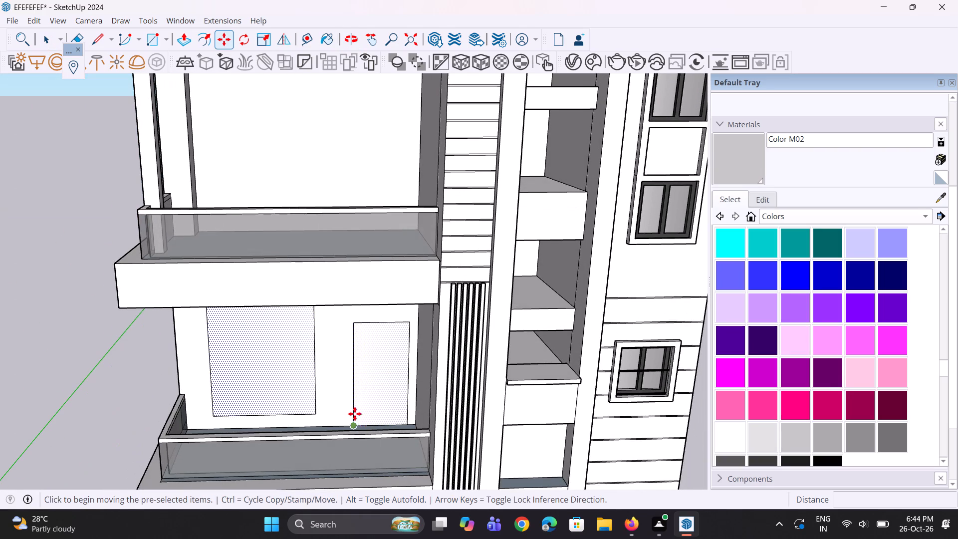
{"action": "left_click", "coordinate": [352, 407]}
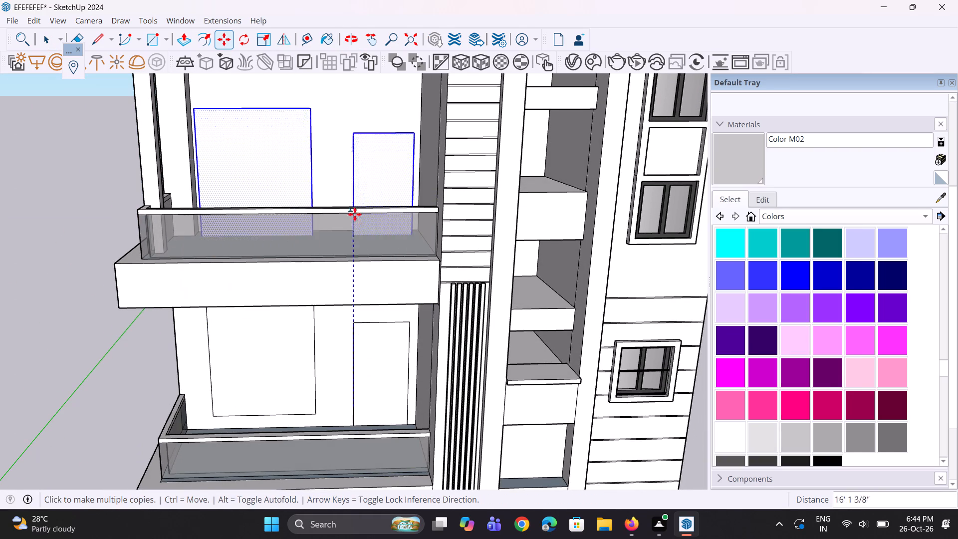
{"action": "left_click", "coordinate": [351, 171]}
Adjust the height of both copied rectangles on the upper balcony's back wall in two moves, the second about 1' 8".
{"action": "middle_click_drag", "start_coordinate": [332, 224], "coordinate": [320, 251]}
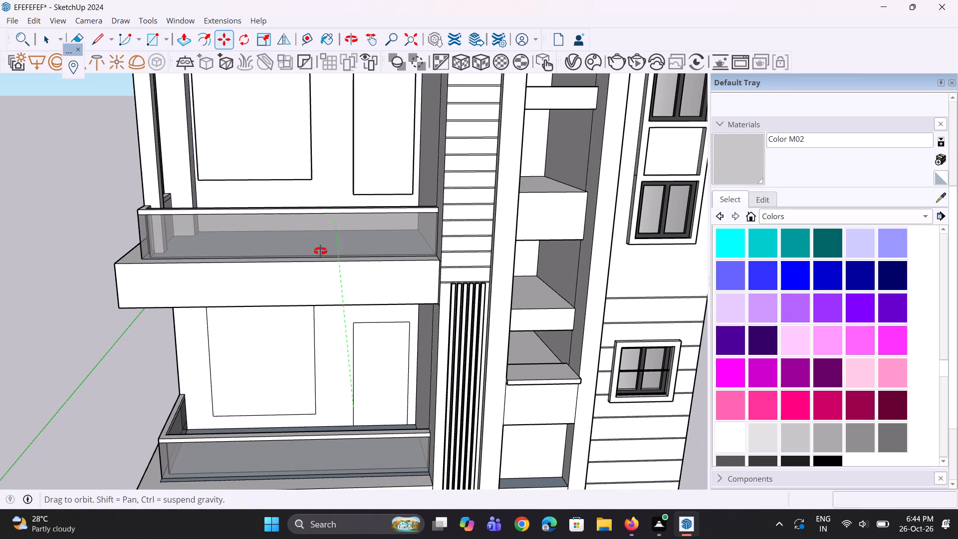
{"action": "middle_click_drag", "start_coordinate": [320, 251], "coordinate": [320, 252]}
{"action": "scroll", "coordinate": [321, 267], "scroll_direction": "down", "scroll_amount": 6}
{"action": "middle_click_drag", "start_coordinate": [313, 268], "coordinate": [321, 197]}
{"action": "key", "text": "space"}
{"action": "key", "text": "space"}
{"action": "scroll", "coordinate": [295, 189], "scroll_direction": "up", "scroll_amount": 1}
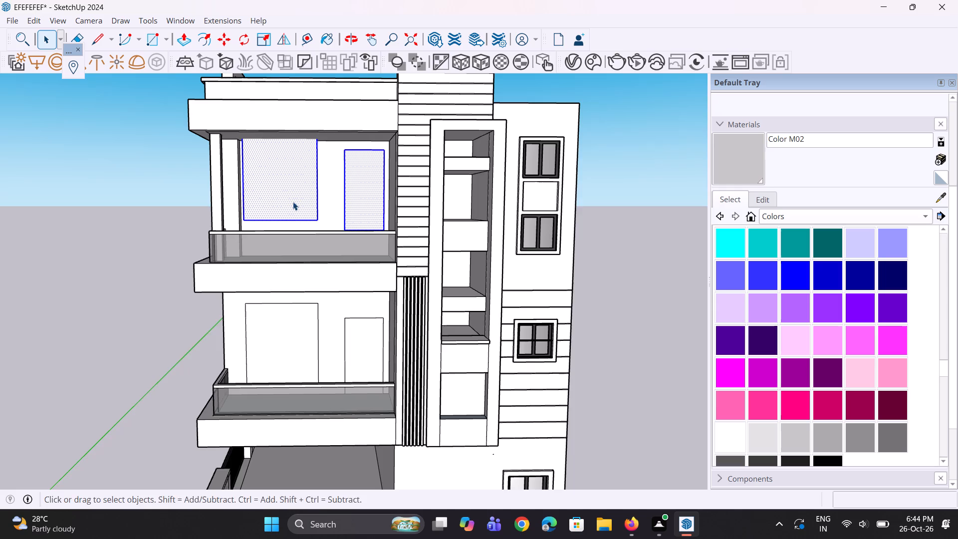
{"action": "middle_click_drag", "start_coordinate": [293, 202], "coordinate": [335, 201]}
{"action": "key", "text": "m"}
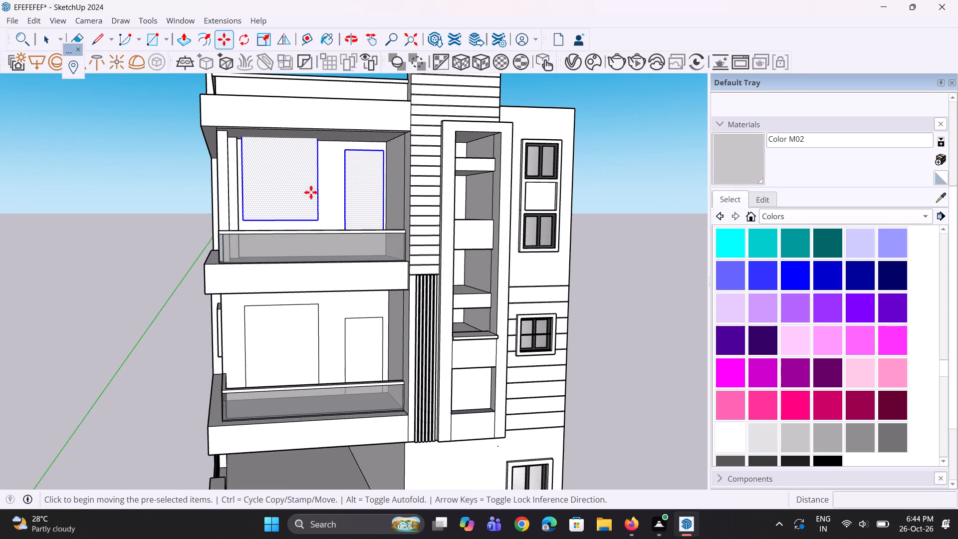
{"action": "left_click", "coordinate": [311, 192]}
{"action": "left_click", "coordinate": [309, 216]}
{"action": "middle_click_drag", "start_coordinate": [334, 219], "coordinate": [330, 382]}
{"action": "scroll", "coordinate": [349, 287], "scroll_direction": "up", "scroll_amount": 6}
{"action": "left_click", "coordinate": [357, 240]}
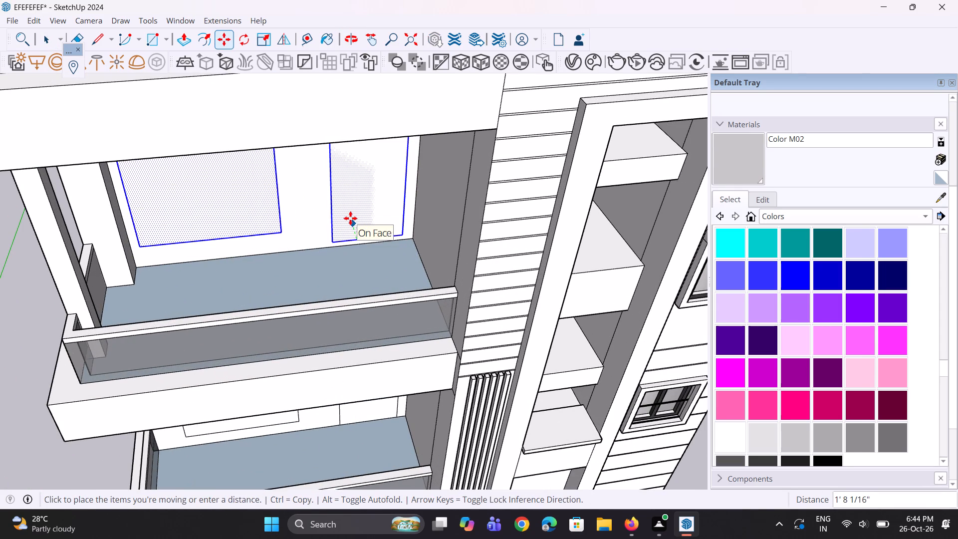
{"action": "left_click", "coordinate": [350, 218]}
{"action": "scroll", "coordinate": [333, 248], "scroll_direction": "up", "scroll_amount": 1}
{"action": "middle_click_drag", "start_coordinate": [333, 248], "coordinate": [339, 226]}
{"action": "key", "text": "space"}
{"action": "key", "text": "space"}
{"action": "left_click", "coordinate": [0, 285]}
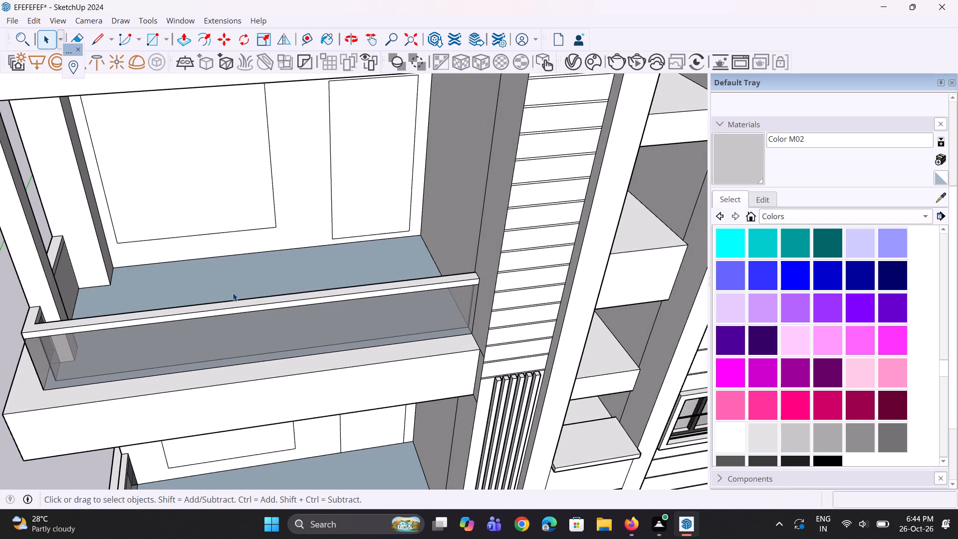
Copy the upper balcony's large rectangle about 29' sideways into the empty space beside the house.
{"action": "middle_click_drag", "start_coordinate": [233, 292], "coordinate": [241, 219]}
{"action": "scroll", "coordinate": [256, 295], "scroll_direction": "down", "scroll_amount": 6}
{"action": "middle_click_drag", "start_coordinate": [273, 305], "coordinate": [266, 268]}
{"action": "scroll", "coordinate": [269, 331], "scroll_direction": "down", "scroll_amount": 6}
{"action": "middle_click_drag", "start_coordinate": [261, 333], "coordinate": [216, 332]}
{"action": "left_click", "coordinate": [257, 261]}
{"action": "key", "text": "m"}
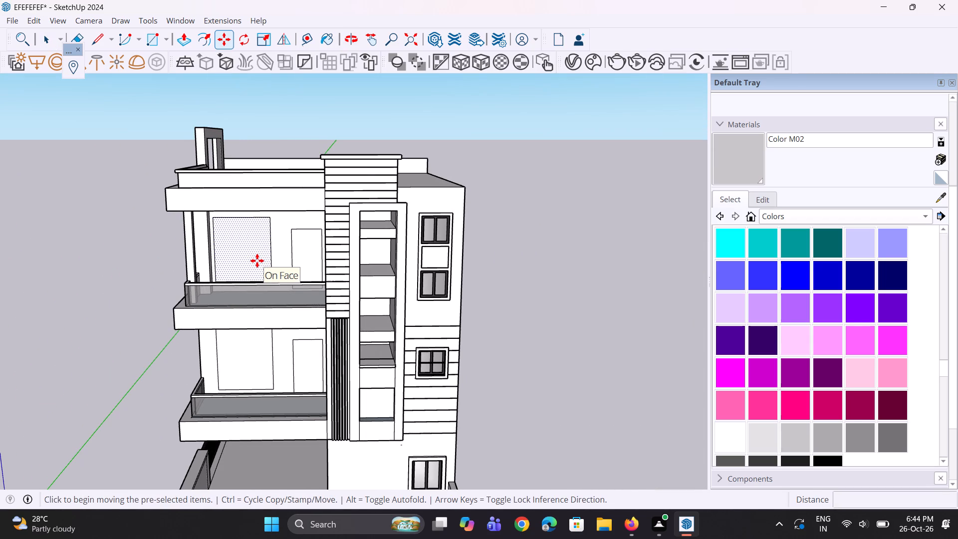
{"action": "left_click", "coordinate": [257, 261]}
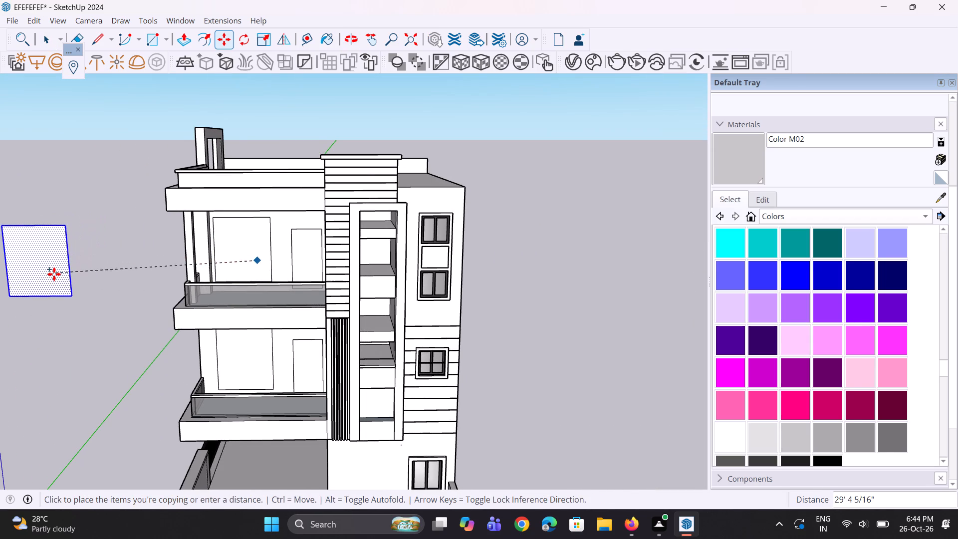
{"action": "left_click", "coordinate": [60, 259]}
{"action": "middle_click_drag", "start_coordinate": [165, 307], "coordinate": [223, 315]}
{"action": "key", "text": "space"}
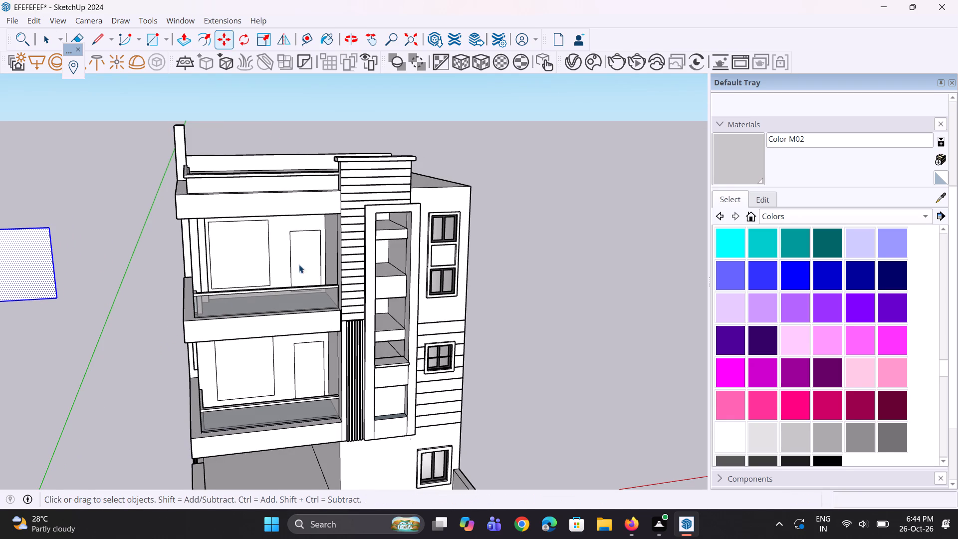
{"action": "key", "text": "space"}
{"action": "left_click", "coordinate": [309, 259]}
{"action": "scroll", "coordinate": [331, 283], "scroll_direction": "down", "scroll_amount": 5}
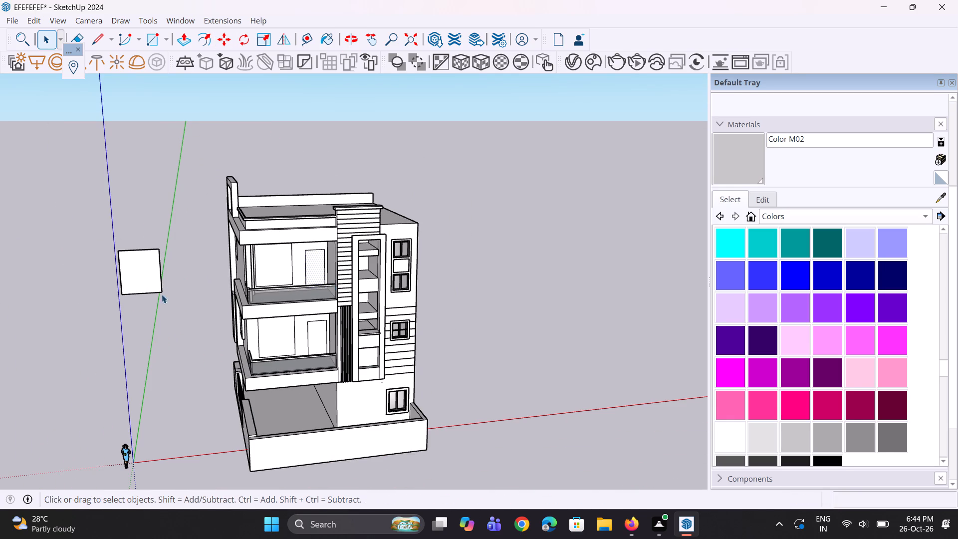
{"action": "key", "text": "space"}
{"action": "left_click", "coordinate": [170, 325]}
Push/Pull the free-standing rectangle's face 3" to form a panel.
{"action": "scroll", "coordinate": [150, 243], "scroll_direction": "up", "scroll_amount": 6}
{"action": "key", "text": "p"}
{"action": "left_click", "coordinate": [140, 267]}
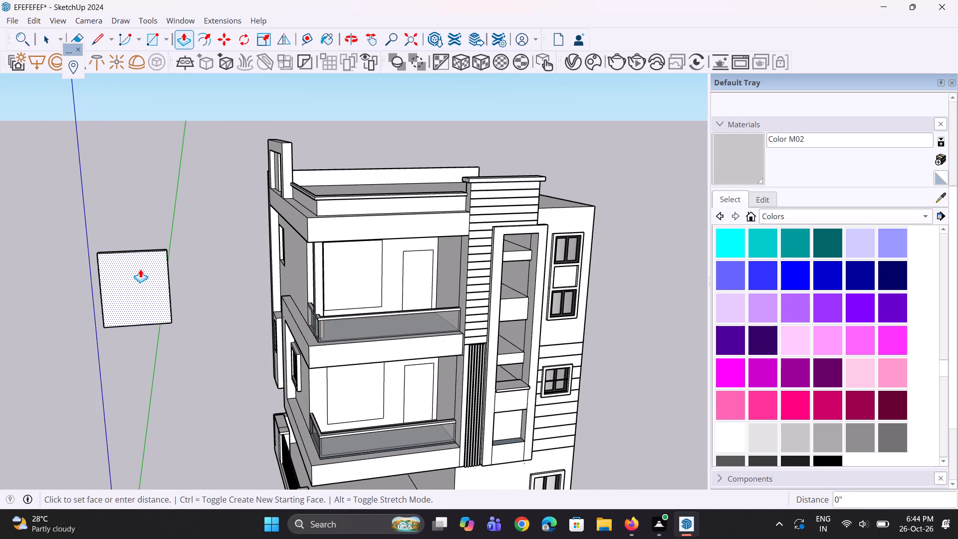
{"action": "type", "text": "3\""}
{"action": "key", "text": "Return"}
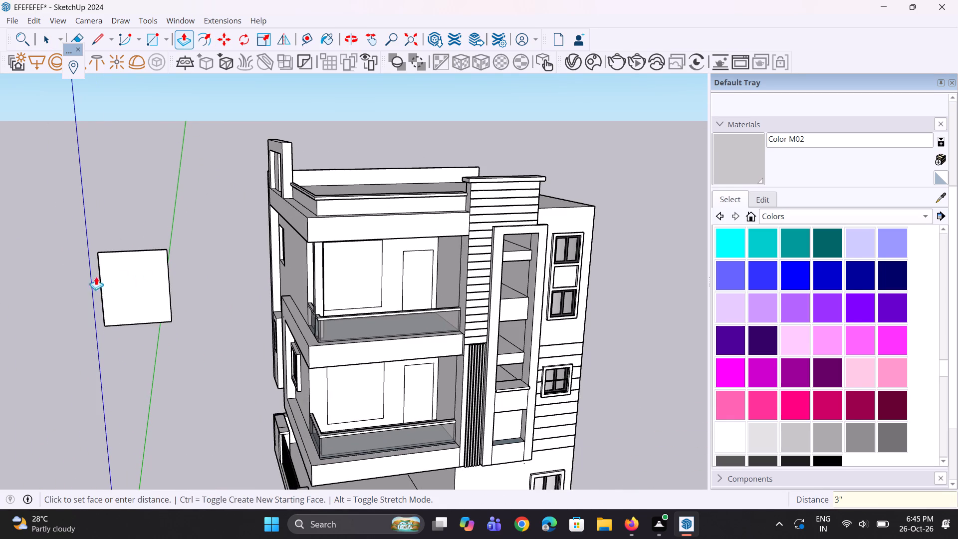
{"action": "middle_click_drag", "start_coordinate": [103, 279], "coordinate": [166, 284]}
{"action": "key", "text": "space"}
{"action": "key", "text": "space"}
{"action": "left_click", "coordinate": [189, 280]}
Offset the panel's front face outline inward by about 6 7/16" to mark the frame border.
{"action": "scroll", "coordinate": [171, 318], "scroll_direction": "up", "scroll_amount": 3}
{"action": "left_click", "coordinate": [141, 319]}
{"action": "key", "text": "f"}
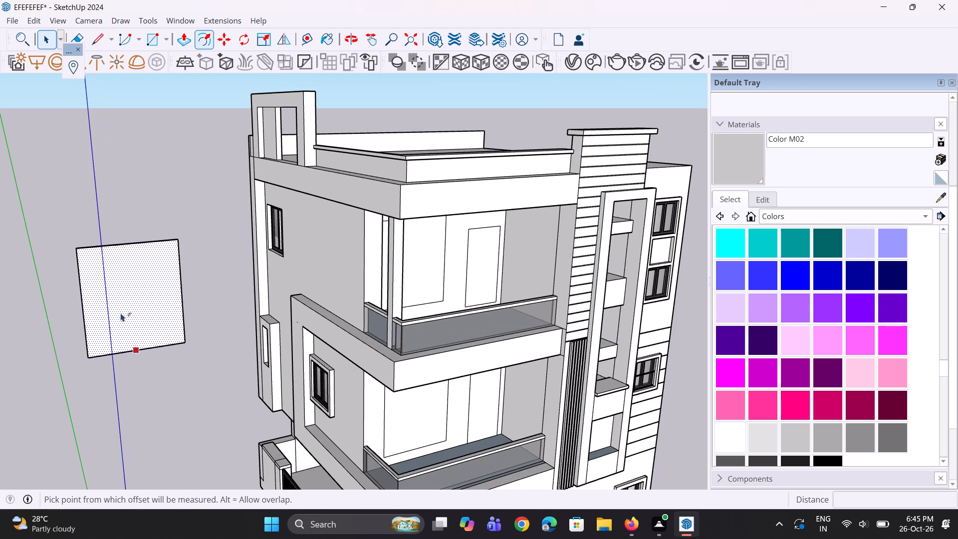
{"action": "left_click", "coordinate": [86, 293]}
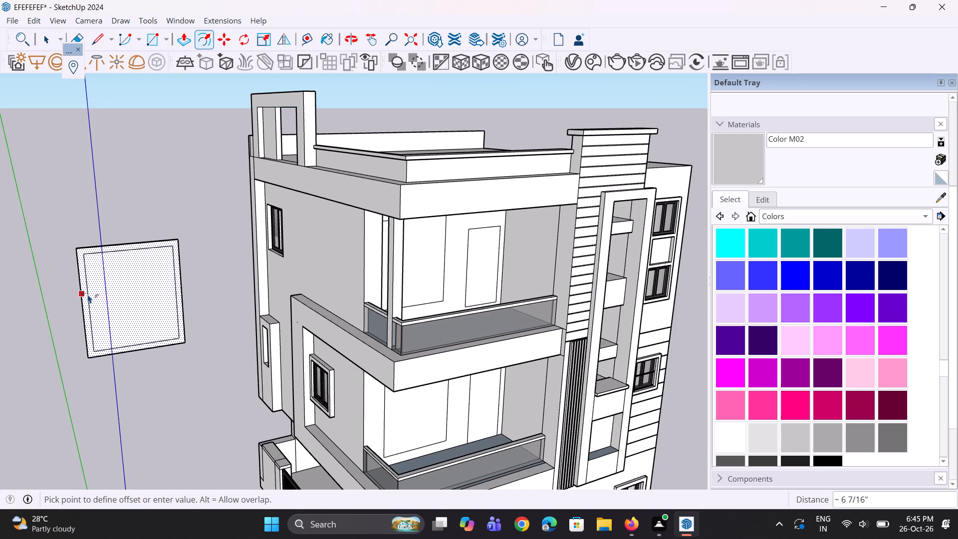
{"action": "left_click", "coordinate": [88, 294]}
{"action": "key", "text": "space"}
{"action": "key", "text": "space"}
{"action": "left_click", "coordinate": [107, 209]}
{"action": "scroll", "coordinate": [126, 272], "scroll_direction": "up", "scroll_amount": 1}
{"action": "double_click", "coordinate": [132, 228]}
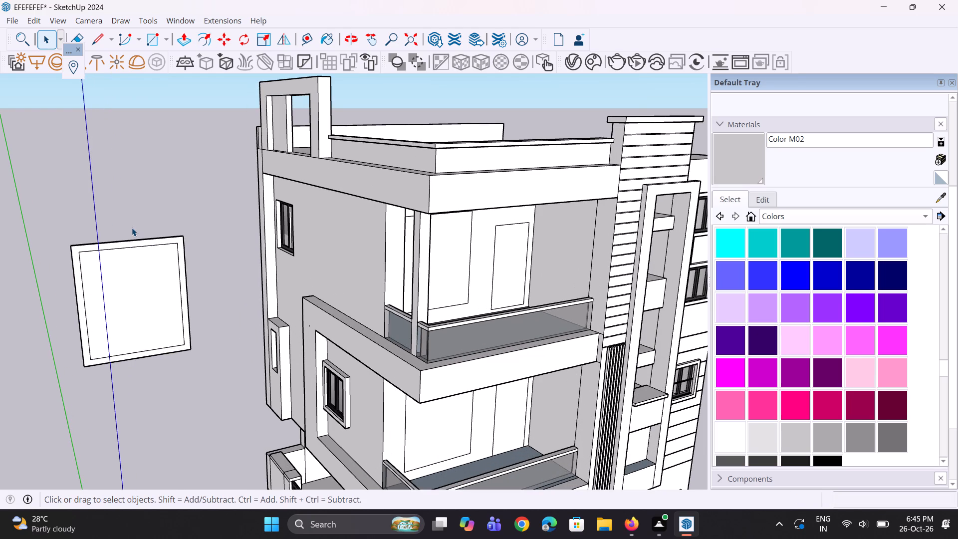
Draw two lines of about 6 7/16" joining the inner outline's left corners to the panel's outer left edge.
{"action": "scroll", "coordinate": [146, 276], "scroll_direction": "up", "scroll_amount": 1}
{"action": "key", "text": "l"}
{"action": "scroll", "coordinate": [118, 288], "scroll_direction": "up", "scroll_amount": 3}
{"action": "scroll", "coordinate": [72, 249], "scroll_direction": "up", "scroll_amount": 3}
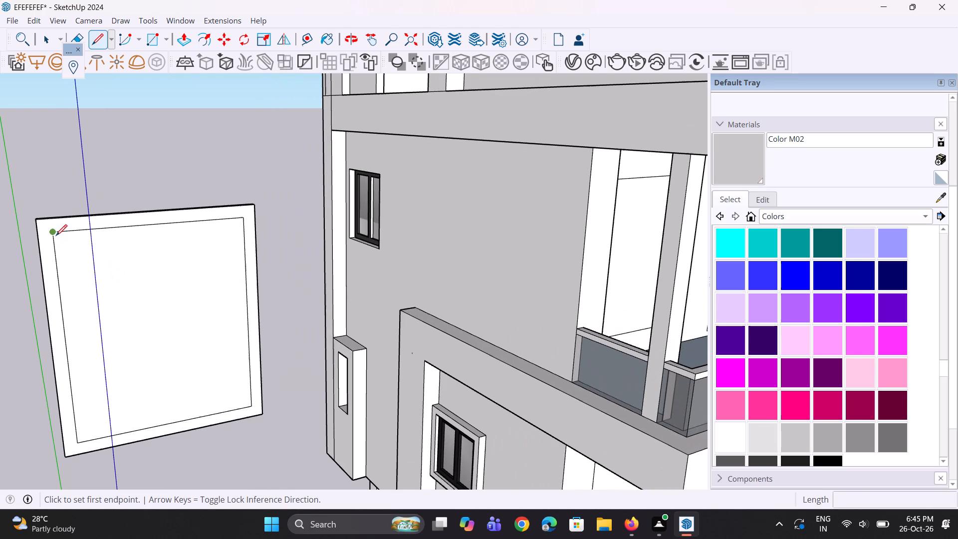
{"action": "left_click", "coordinate": [56, 235]}
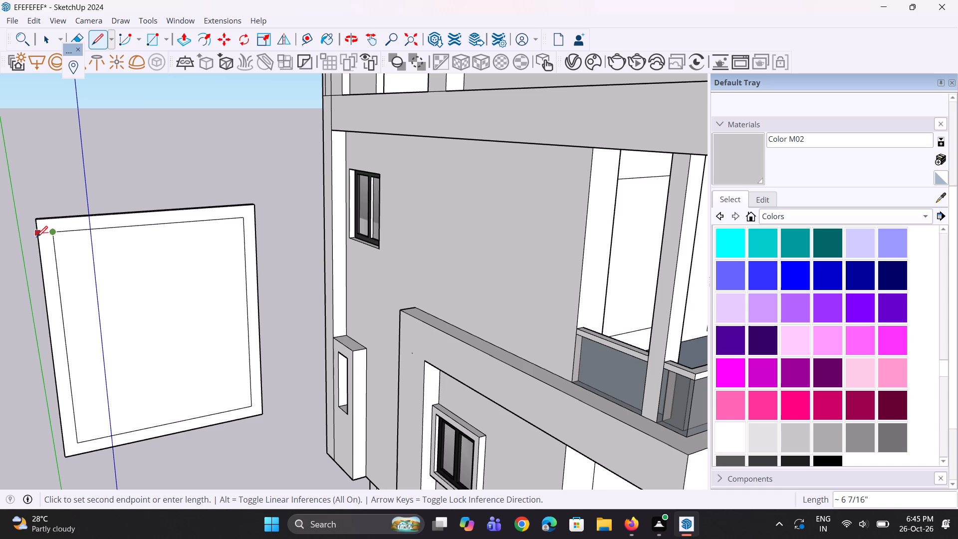
{"action": "left_click", "coordinate": [36, 237]}
{"action": "scroll", "coordinate": [97, 455], "scroll_direction": "up", "scroll_amount": 2}
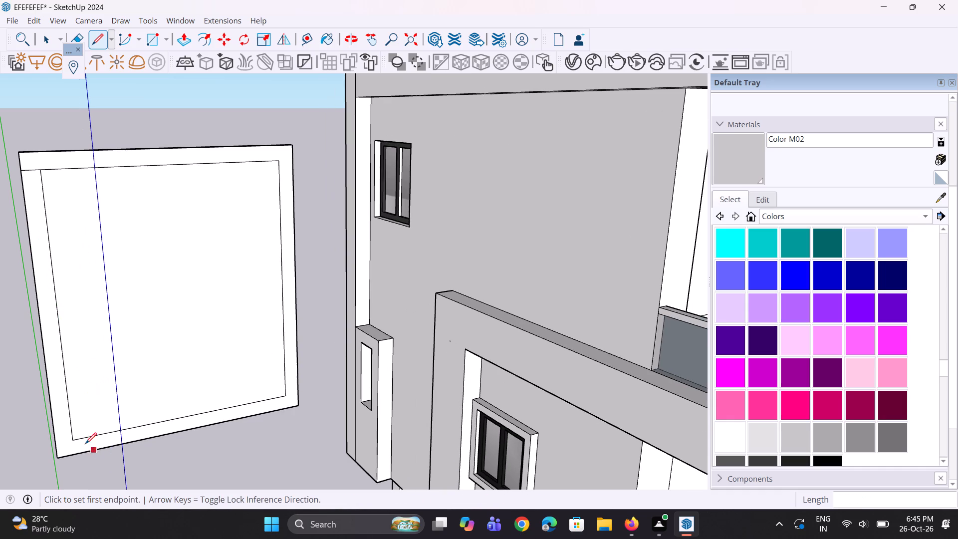
{"action": "left_click", "coordinate": [76, 440]}
{"action": "left_click", "coordinate": [57, 442]}
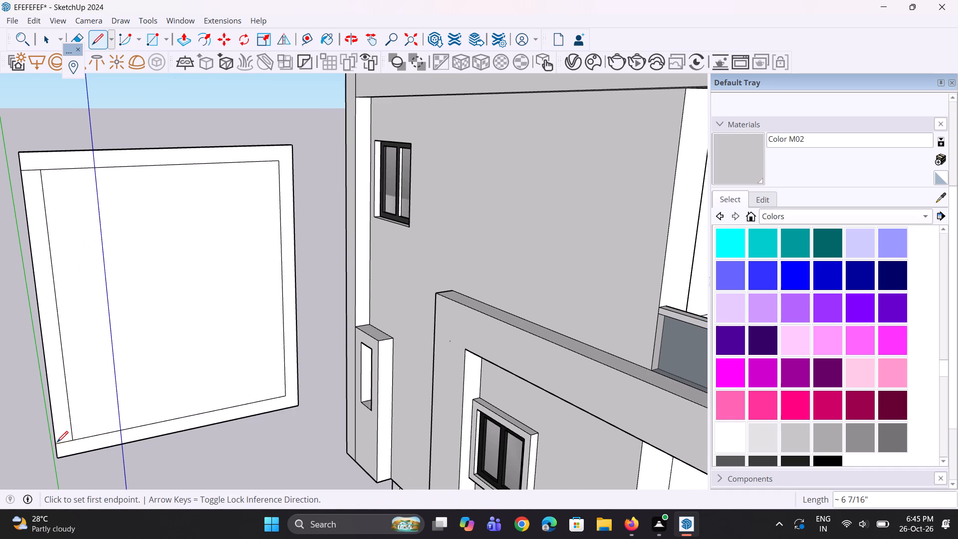
Copy the left vertical strip about 8' 3 13/16" to the panel's opposite side and divide by 2 for a middle strip.
{"action": "key", "text": "space"}
{"action": "left_click", "coordinate": [60, 433]}
{"action": "scroll", "coordinate": [75, 453], "scroll_direction": "down", "scroll_amount": 4}
{"action": "middle_click_drag", "start_coordinate": [80, 453], "coordinate": [65, 451]}
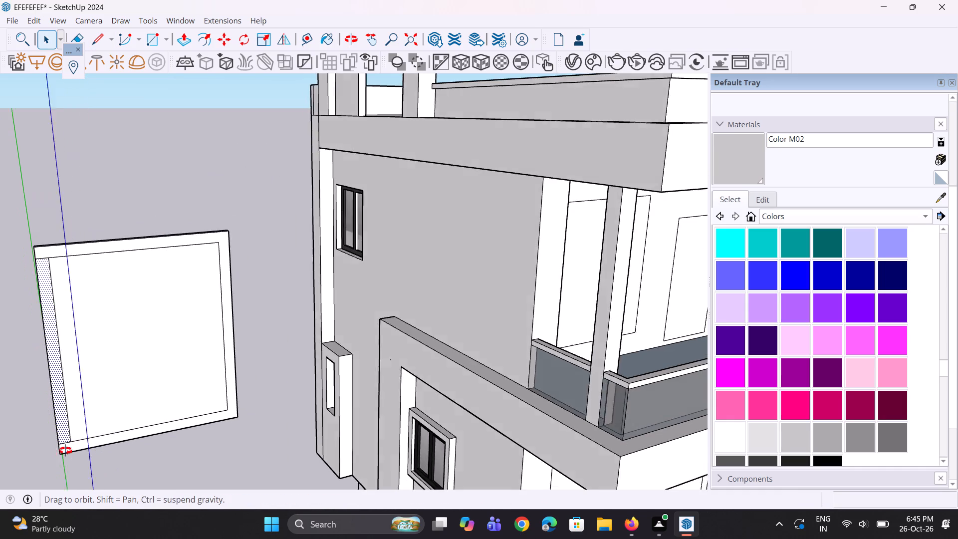
{"action": "middle_click_drag", "start_coordinate": [65, 451], "coordinate": [47, 447]}
{"action": "key", "text": "m"}
{"action": "scroll", "coordinate": [44, 443], "scroll_direction": "up", "scroll_amount": 2}
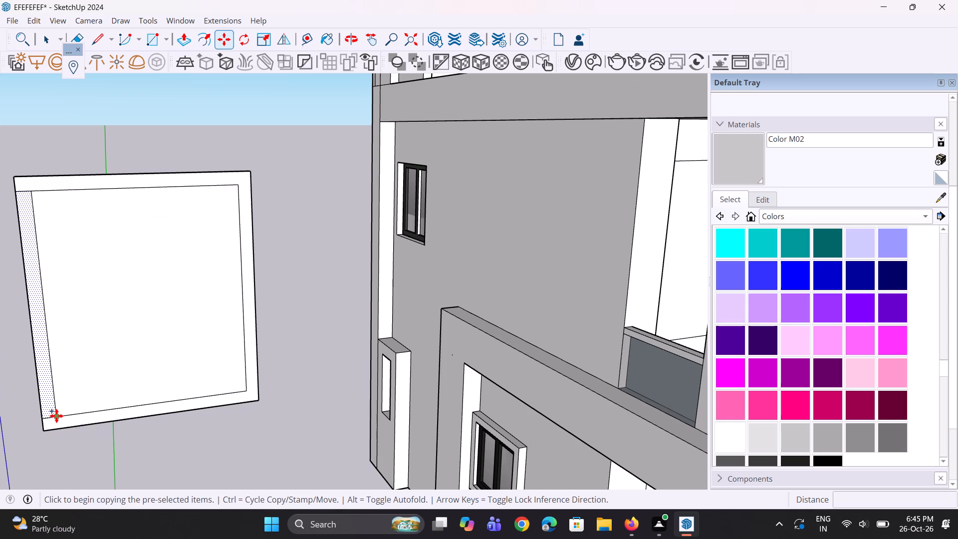
{"action": "left_click", "coordinate": [56, 416]}
{"action": "scroll", "coordinate": [256, 389], "scroll_direction": "up", "scroll_amount": 1}
{"action": "left_click", "coordinate": [256, 389]}
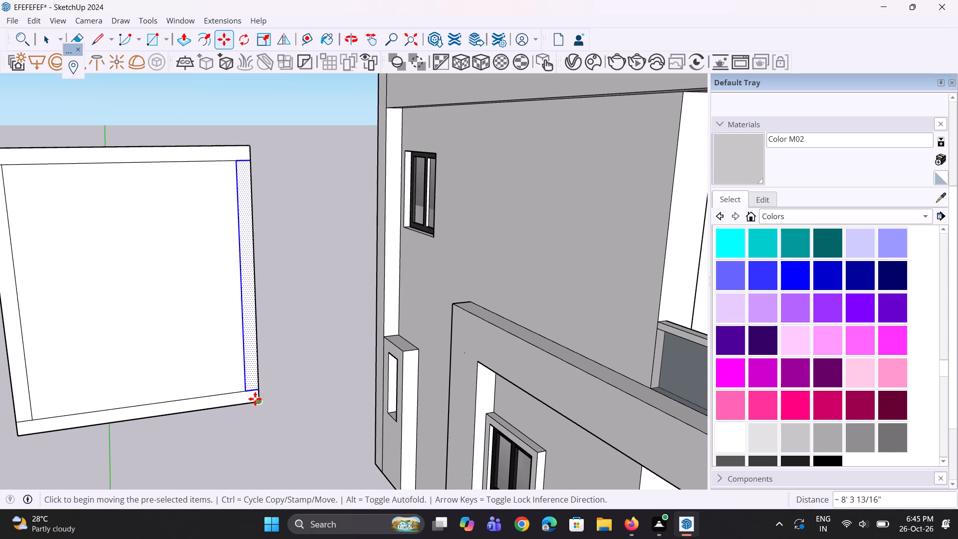
{"action": "key", "text": "slash"}
{"action": "key", "text": "2"}
{"action": "key", "text": "Return"}
{"action": "scroll", "coordinate": [212, 363], "scroll_direction": "down", "scroll_amount": 7}
{"action": "middle_click_drag", "start_coordinate": [146, 387], "coordinate": [117, 377]}
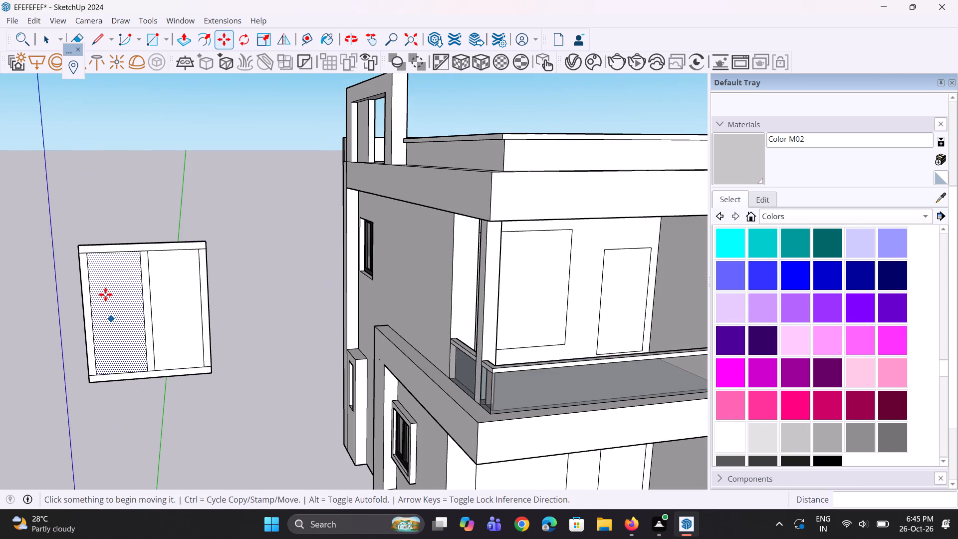
{"action": "key", "text": "space"}
{"action": "key", "text": "space"}
Erase the short leftover lines at the frame's upper corners and across the top of the middle strip.
{"action": "scroll", "coordinate": [98, 188], "scroll_direction": "up", "scroll_amount": 7}
{"action": "scroll", "coordinate": [80, 289], "scroll_direction": "up", "scroll_amount": 2}
{"action": "key", "text": "r"}
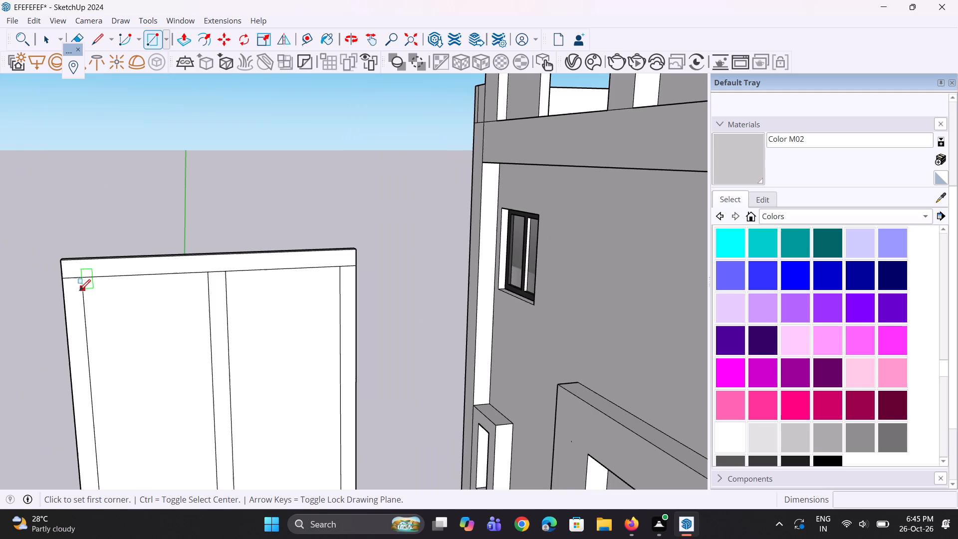
{"action": "key", "text": "e"}
{"action": "scroll", "coordinate": [69, 295], "scroll_direction": "up", "scroll_amount": 2}
{"action": "left_click", "coordinate": [75, 276]}
{"action": "scroll", "coordinate": [232, 279], "scroll_direction": "up", "scroll_amount": 2}
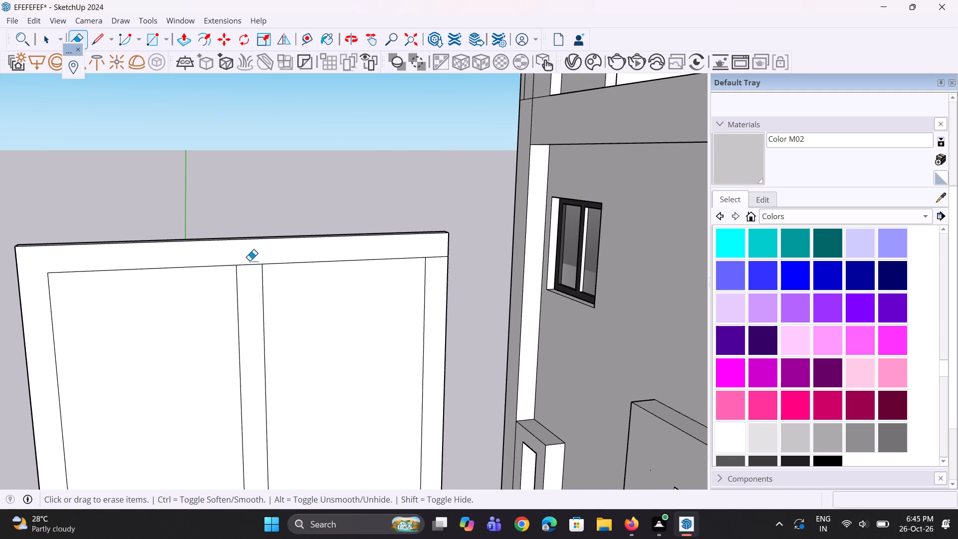
{"action": "left_click_drag", "start_coordinate": [250, 260], "coordinate": [248, 272]}
{"action": "scroll", "coordinate": [529, 273], "scroll_direction": "up", "scroll_amount": 3}
{"action": "left_click_drag", "start_coordinate": [253, 199], "coordinate": [251, 220]}
Erase the short leftover lines at the frame's lower corners and across the bottom of the middle strip.
{"action": "scroll", "coordinate": [271, 193], "scroll_direction": "down", "scroll_amount": 20}
{"action": "scroll", "coordinate": [271, 193], "scroll_direction": "down", "scroll_amount": 5}
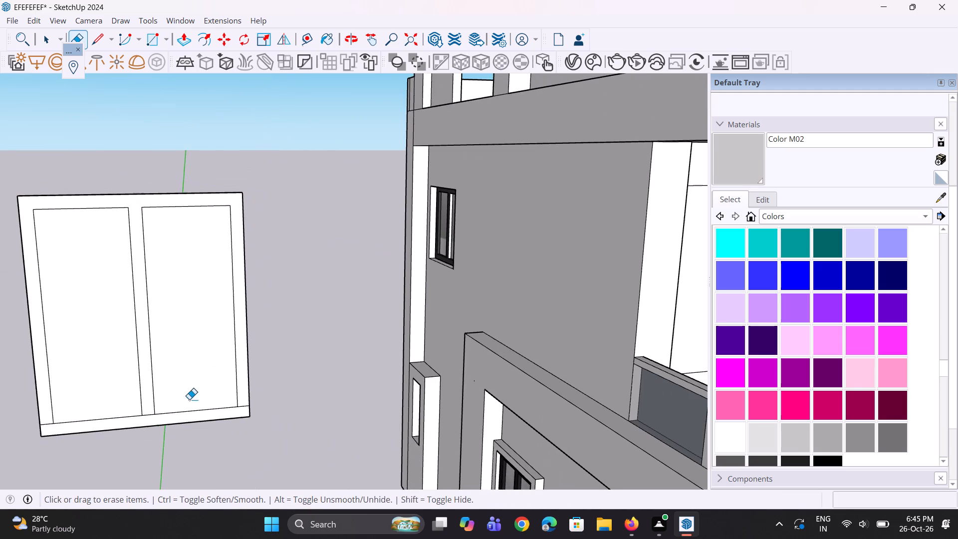
{"action": "scroll", "coordinate": [177, 416], "scroll_direction": "up", "scroll_amount": 8}
{"action": "left_click", "coordinate": [142, 414]}
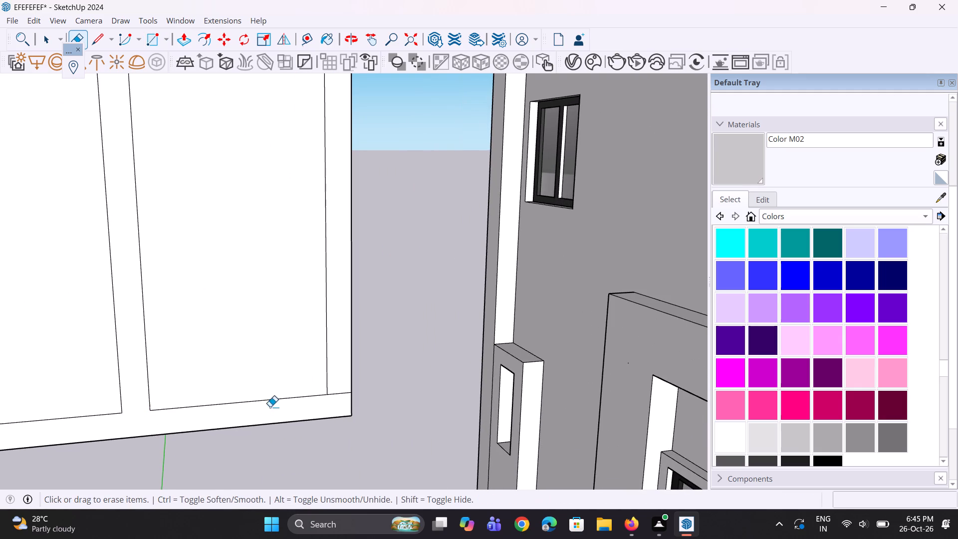
{"action": "scroll", "coordinate": [330, 409], "scroll_direction": "up", "scroll_amount": 3}
{"action": "left_click_drag", "start_coordinate": [338, 387], "coordinate": [340, 392]}
{"action": "scroll", "coordinate": [347, 387], "scroll_direction": "down", "scroll_amount": 11}
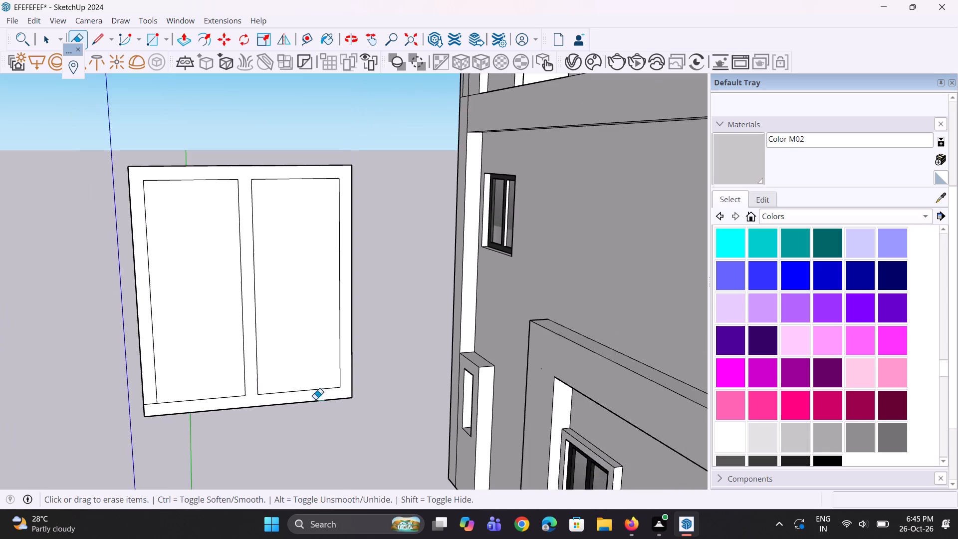
{"action": "scroll", "coordinate": [124, 409], "scroll_direction": "up", "scroll_amount": 8}
{"action": "left_click_drag", "start_coordinate": [156, 404], "coordinate": [158, 427]}
{"action": "scroll", "coordinate": [159, 428], "scroll_direction": "up", "scroll_amount": 1}
{"action": "scroll", "coordinate": [159, 435], "scroll_direction": "down", "scroll_amount": 4}
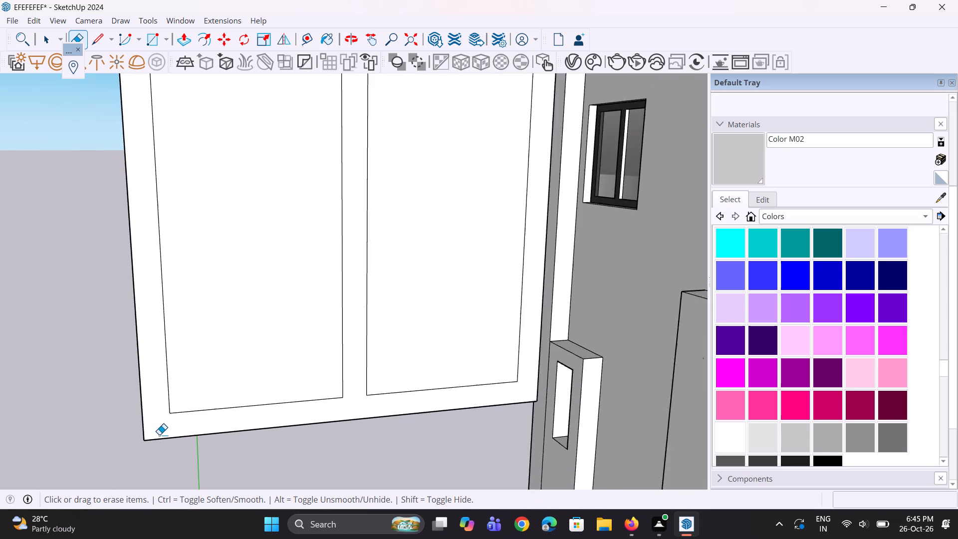
Push/Pull the merged frame face outward 3" around the two panes.
{"action": "scroll", "coordinate": [172, 436], "scroll_direction": "down", "scroll_amount": 4}
{"action": "key", "text": "p"}
{"action": "left_click", "coordinate": [207, 430]}
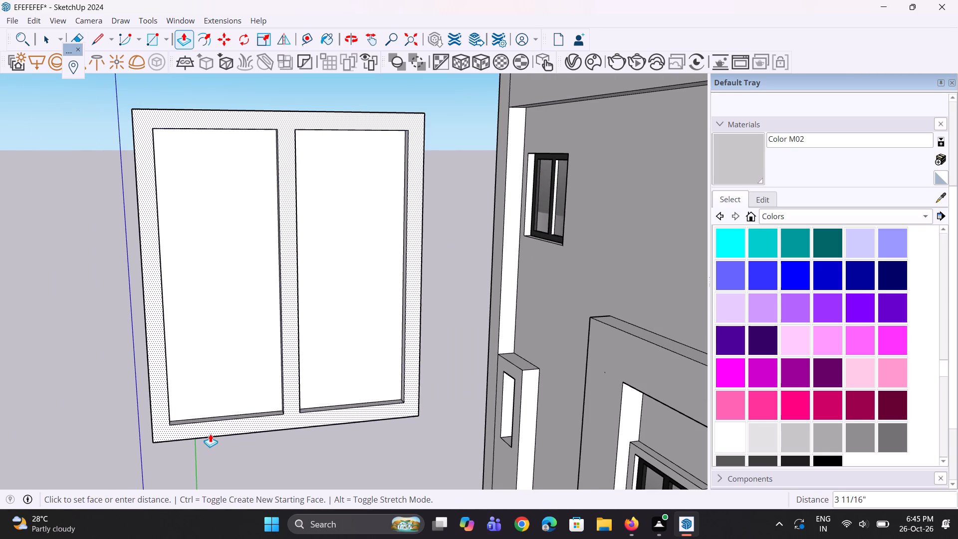
{"action": "type", "text": "3\""}
{"action": "key", "text": "Return"}
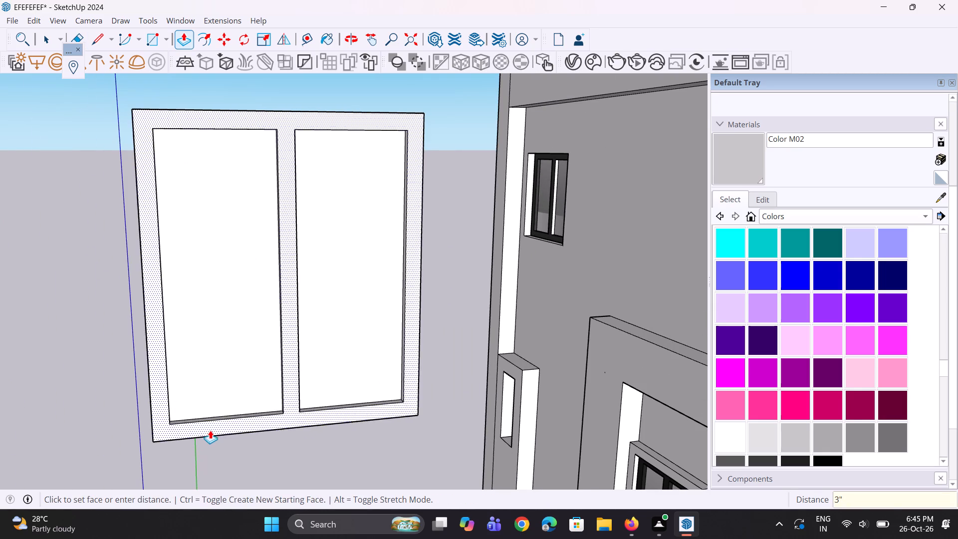
{"action": "middle_click_drag", "start_coordinate": [210, 430], "coordinate": [179, 431]}
{"action": "key", "text": "space"}
{"action": "scroll", "coordinate": [174, 432], "scroll_direction": "down", "scroll_amount": 10}
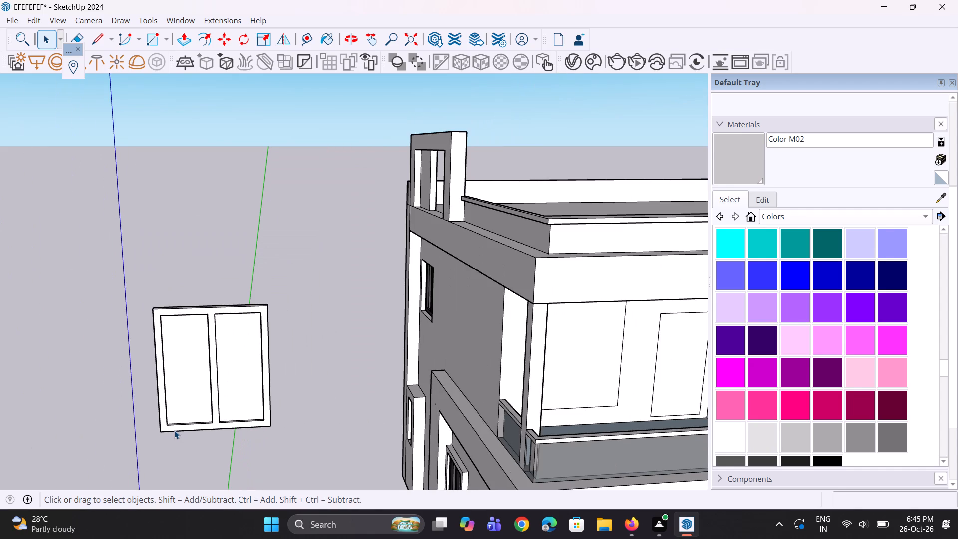
{"action": "scroll", "coordinate": [174, 430], "scroll_direction": "down", "scroll_amount": 2}
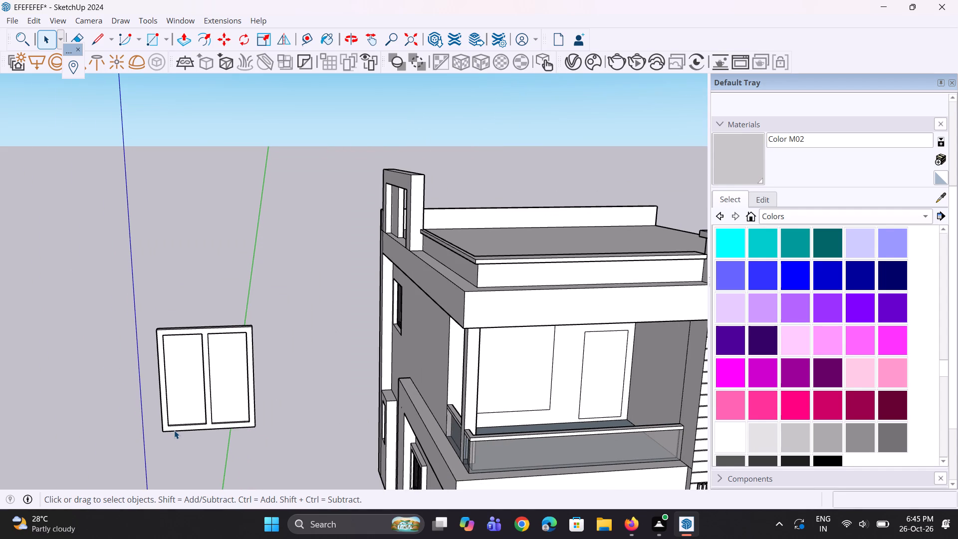
Paint the window's two panes and its back face with the Mirror 01 material from Glass and Mirrors.
{"action": "scroll", "coordinate": [174, 430], "scroll_direction": "down", "scroll_amount": 8}
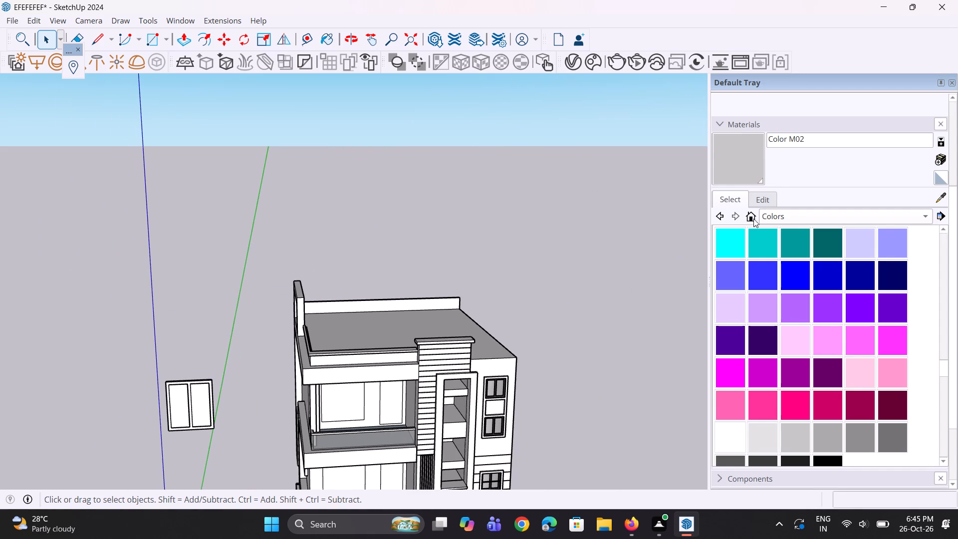
{"action": "left_click", "coordinate": [771, 214]}
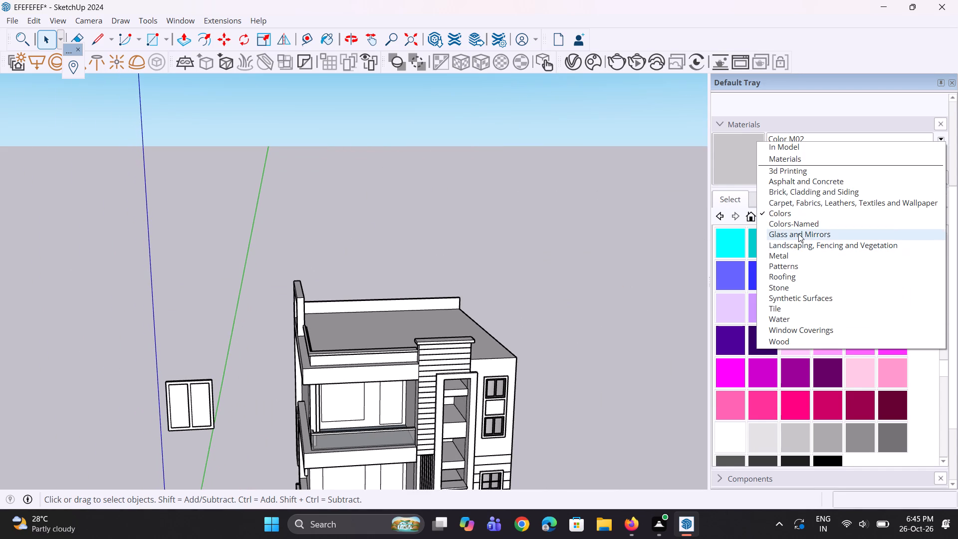
{"action": "left_click", "coordinate": [799, 234]}
{"action": "left_click", "coordinate": [735, 251]}
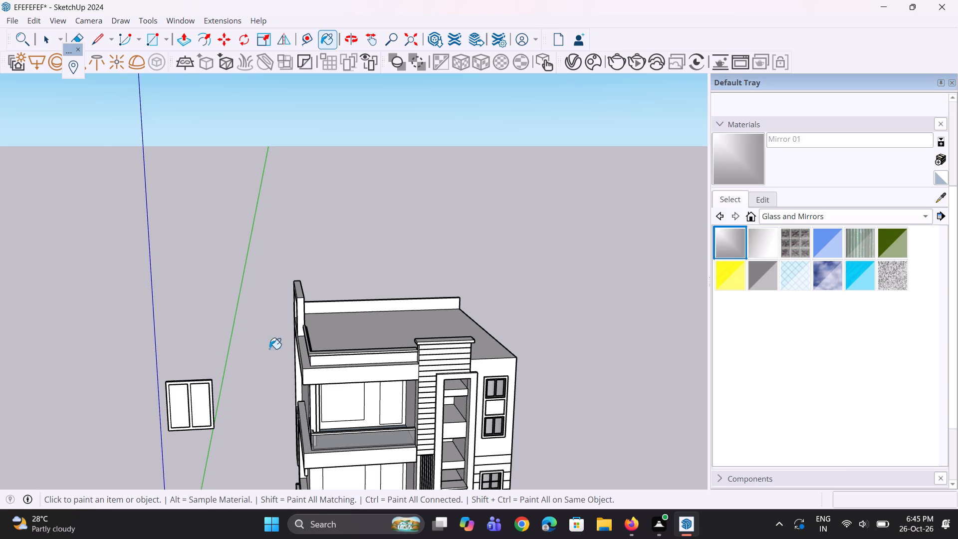
{"action": "scroll", "coordinate": [267, 351], "scroll_direction": "up", "scroll_amount": 3}
{"action": "left_click", "coordinate": [185, 411]}
{"action": "left_click", "coordinate": [161, 432]}
{"action": "middle_click_drag", "start_coordinate": [155, 442], "coordinate": [239, 442]}
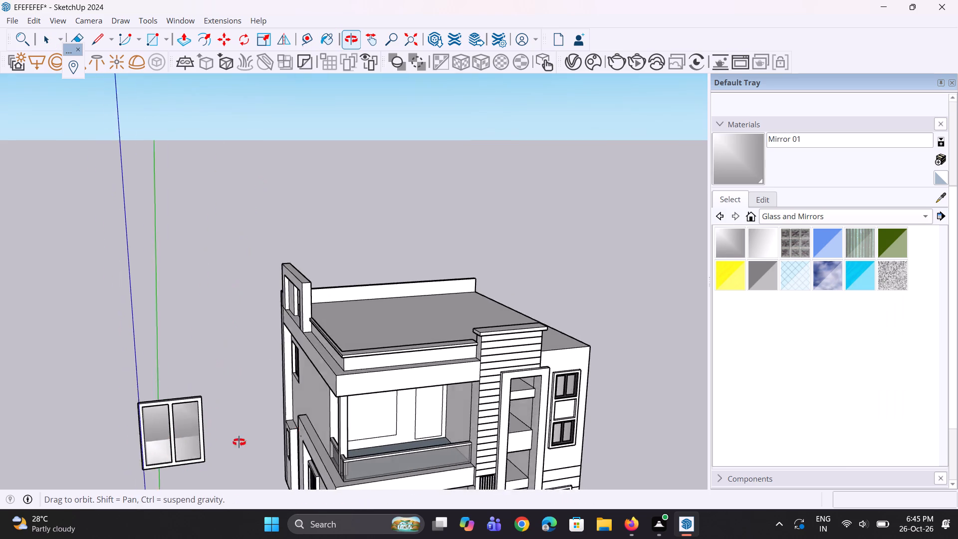
{"action": "middle_click_drag", "start_coordinate": [239, 442], "coordinate": [672, 352]}
{"action": "left_click", "coordinate": [494, 430]}
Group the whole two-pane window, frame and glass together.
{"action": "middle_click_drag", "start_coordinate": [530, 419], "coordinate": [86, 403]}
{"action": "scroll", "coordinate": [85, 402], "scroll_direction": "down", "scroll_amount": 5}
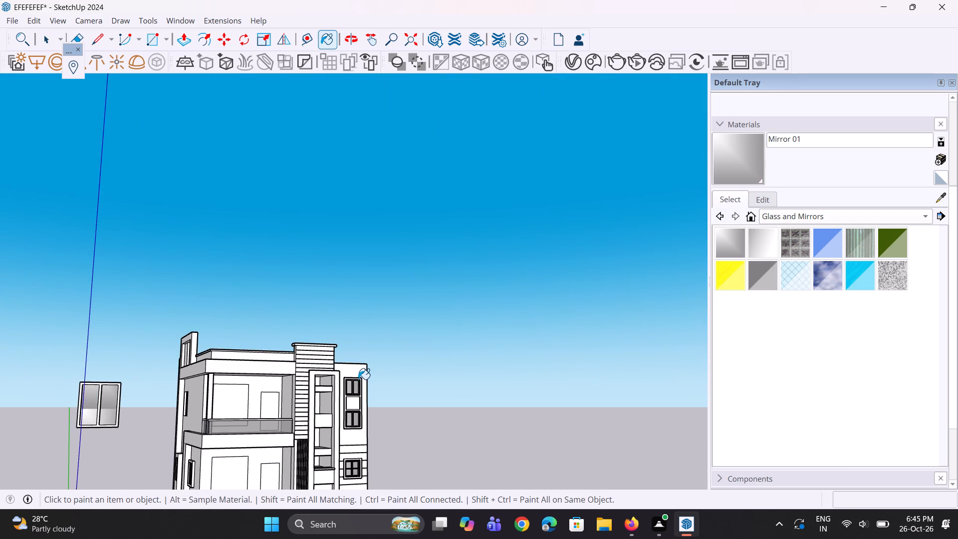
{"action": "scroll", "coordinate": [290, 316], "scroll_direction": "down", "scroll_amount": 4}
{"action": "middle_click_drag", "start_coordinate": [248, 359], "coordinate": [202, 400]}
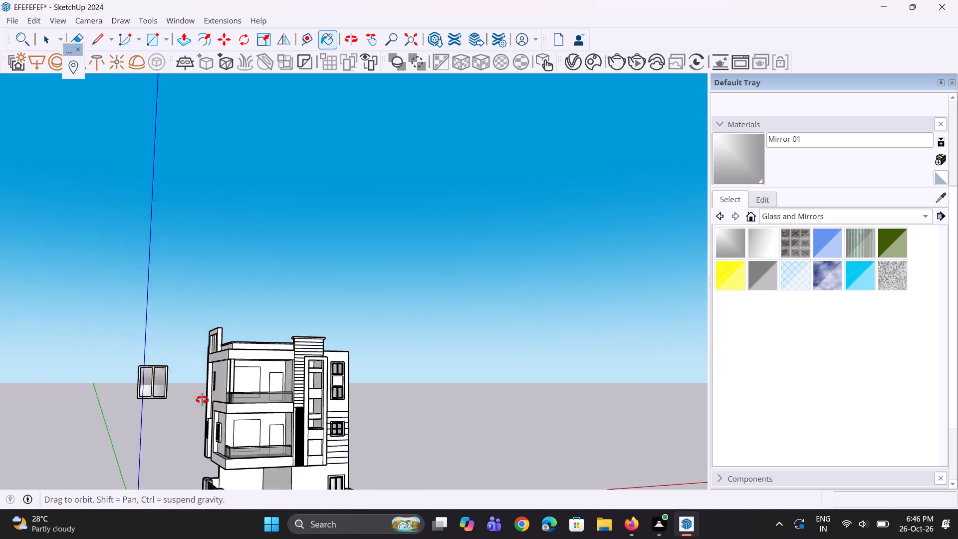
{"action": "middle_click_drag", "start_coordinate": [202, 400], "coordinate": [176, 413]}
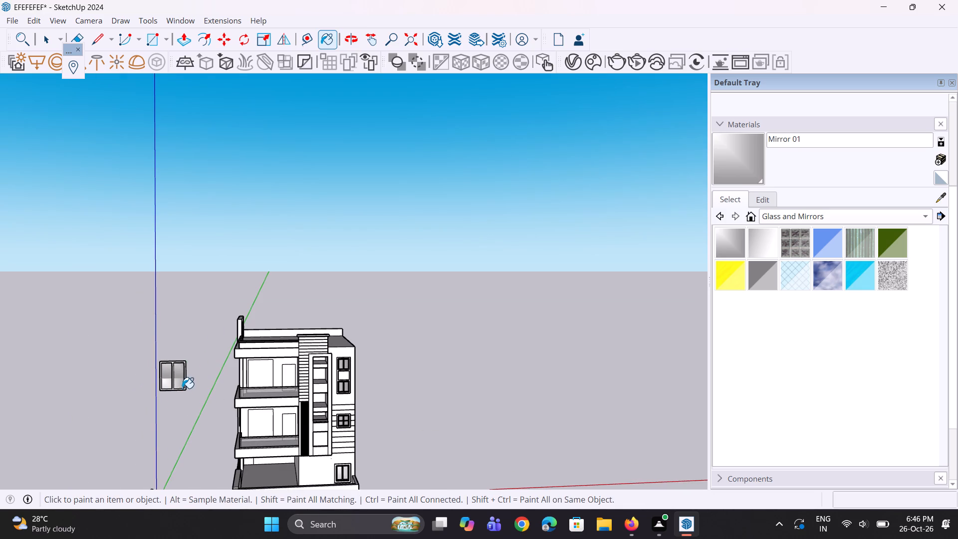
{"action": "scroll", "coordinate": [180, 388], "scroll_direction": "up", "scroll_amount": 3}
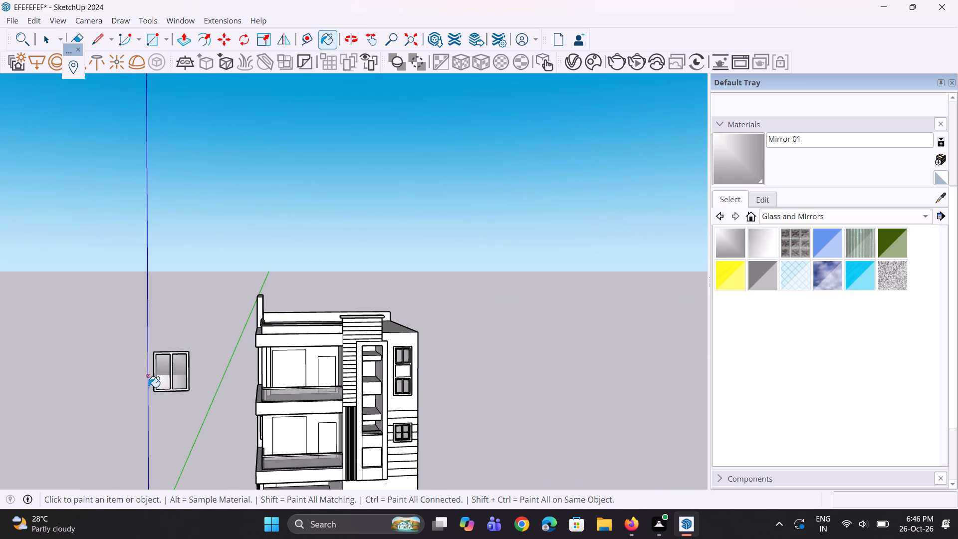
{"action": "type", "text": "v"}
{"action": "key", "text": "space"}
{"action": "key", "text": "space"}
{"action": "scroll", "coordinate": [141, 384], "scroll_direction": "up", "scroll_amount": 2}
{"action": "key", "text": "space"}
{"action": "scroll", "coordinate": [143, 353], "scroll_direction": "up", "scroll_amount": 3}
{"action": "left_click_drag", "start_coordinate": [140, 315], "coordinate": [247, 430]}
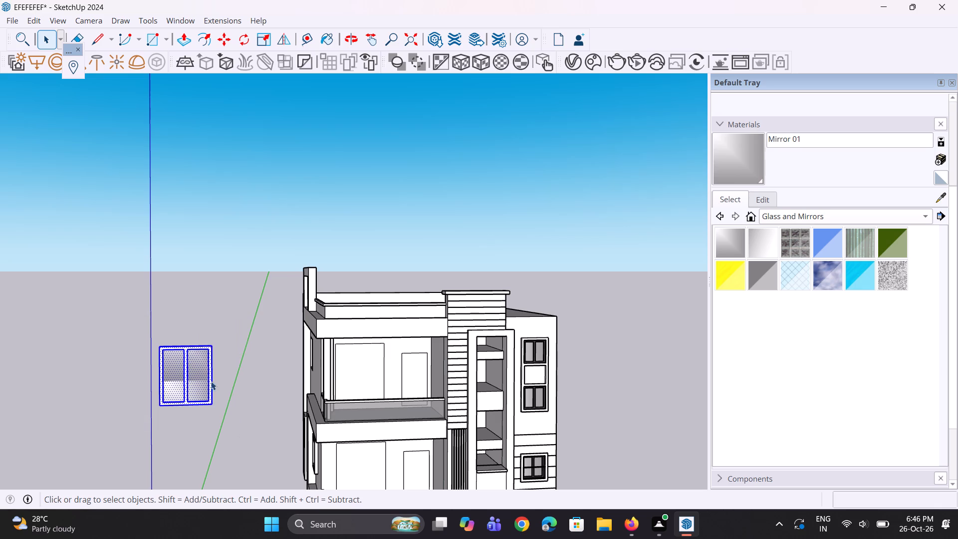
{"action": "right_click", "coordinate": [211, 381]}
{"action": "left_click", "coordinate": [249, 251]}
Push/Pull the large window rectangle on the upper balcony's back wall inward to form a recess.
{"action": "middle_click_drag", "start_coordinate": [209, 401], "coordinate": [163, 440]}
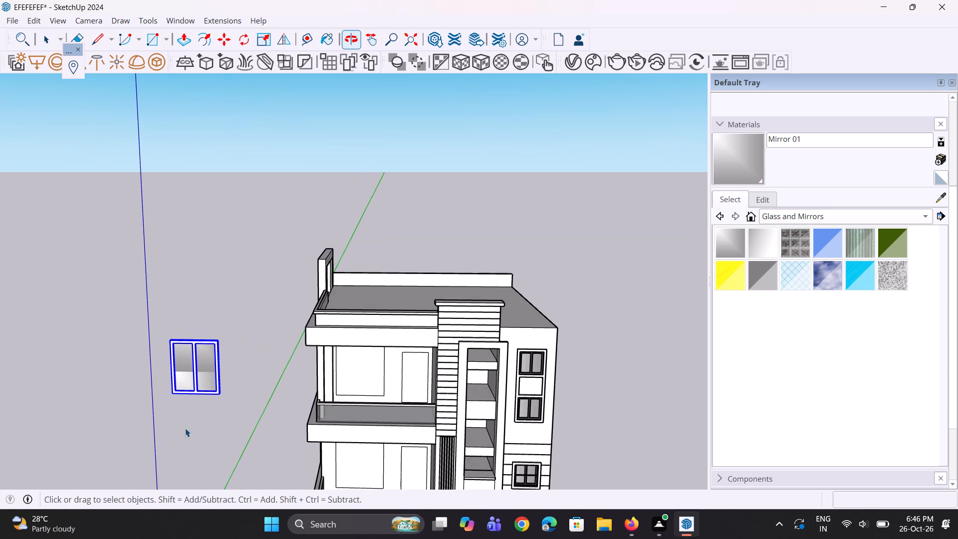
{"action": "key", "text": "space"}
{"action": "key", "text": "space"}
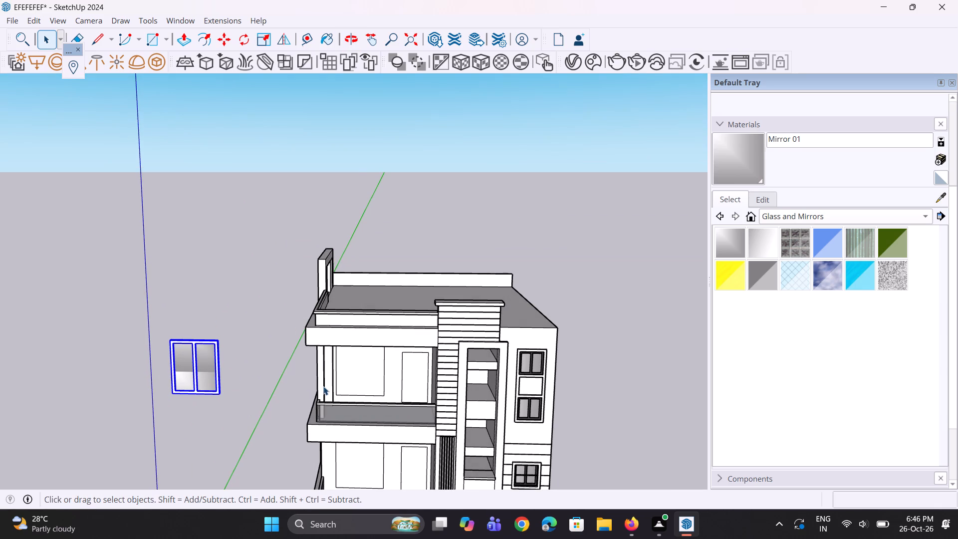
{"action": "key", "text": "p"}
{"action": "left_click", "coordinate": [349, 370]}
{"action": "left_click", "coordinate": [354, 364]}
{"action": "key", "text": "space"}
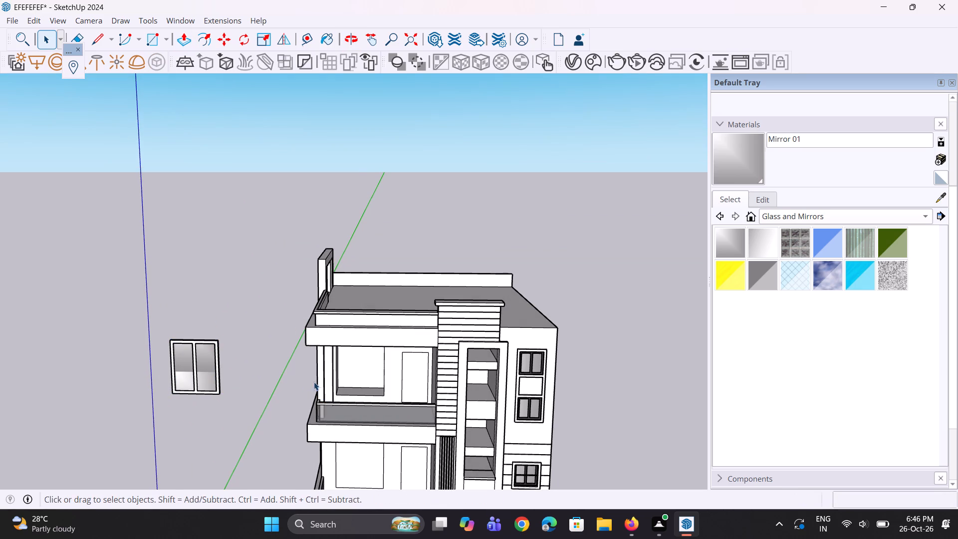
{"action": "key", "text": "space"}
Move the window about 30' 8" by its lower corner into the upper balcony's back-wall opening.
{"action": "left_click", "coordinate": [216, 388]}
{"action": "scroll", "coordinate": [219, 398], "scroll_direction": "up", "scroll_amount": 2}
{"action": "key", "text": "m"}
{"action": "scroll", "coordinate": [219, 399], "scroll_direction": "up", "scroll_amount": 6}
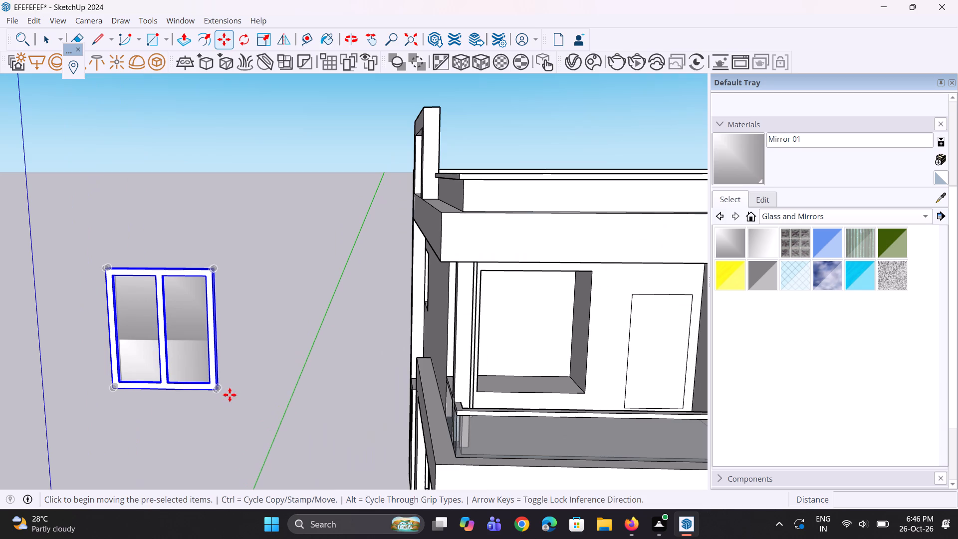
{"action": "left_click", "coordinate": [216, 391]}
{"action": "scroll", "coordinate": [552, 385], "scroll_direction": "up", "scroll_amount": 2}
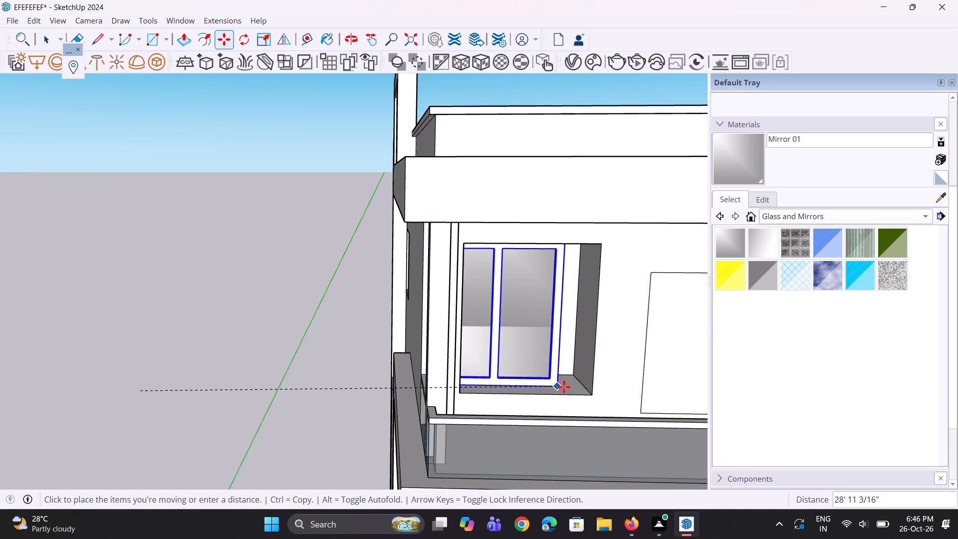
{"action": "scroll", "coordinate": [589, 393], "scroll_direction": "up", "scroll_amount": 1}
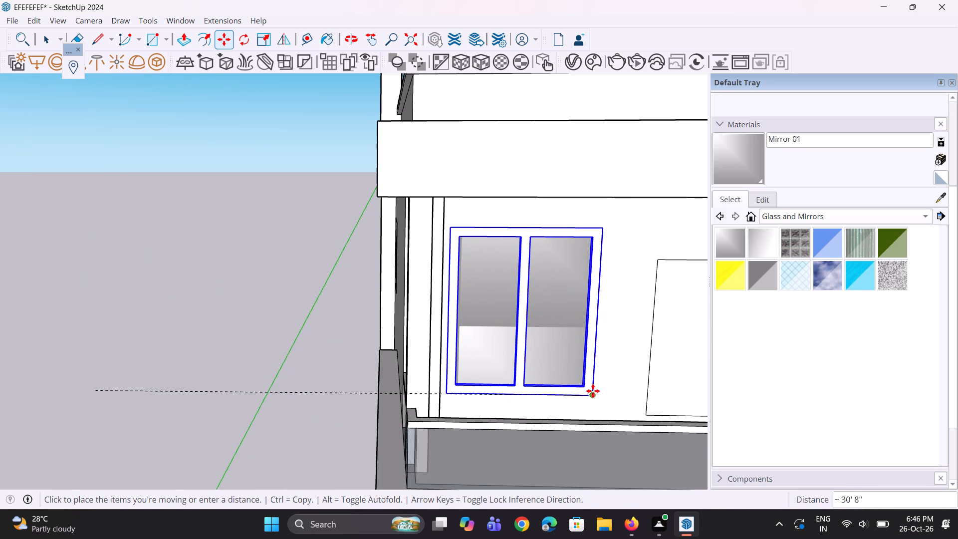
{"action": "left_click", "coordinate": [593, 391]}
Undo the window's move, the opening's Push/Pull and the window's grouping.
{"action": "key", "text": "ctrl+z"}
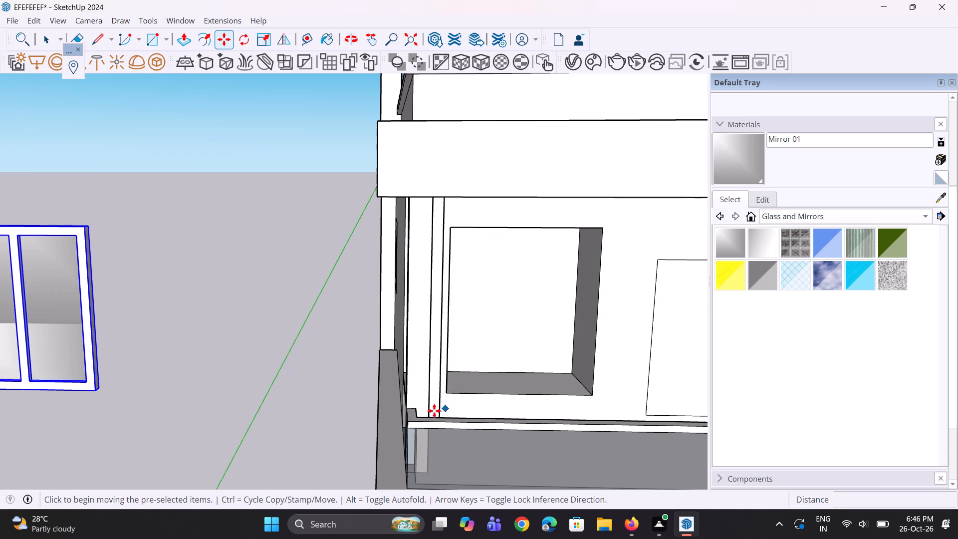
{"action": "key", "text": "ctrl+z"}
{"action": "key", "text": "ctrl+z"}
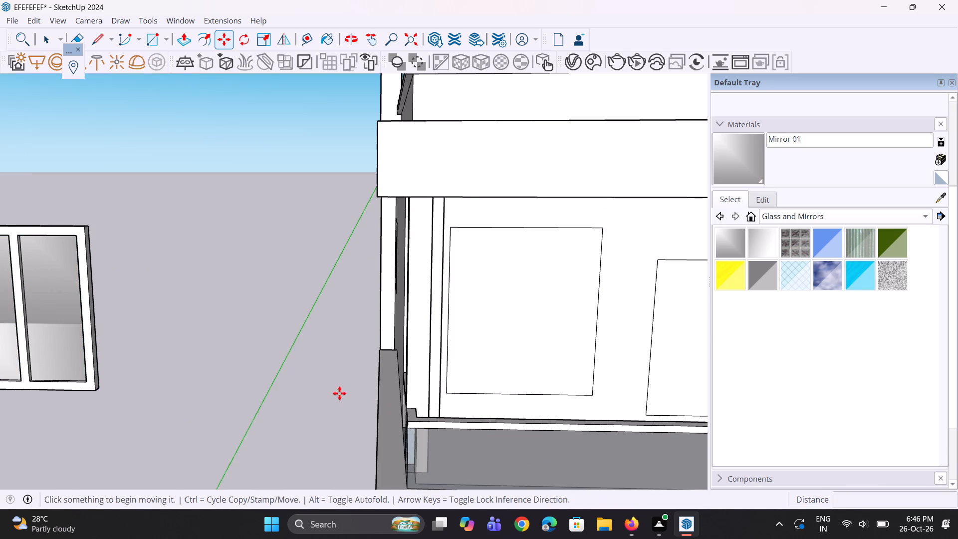
Paint the front face of the window frame with dark grey Color M07 from the Colors collection.
{"action": "key", "text": "space"}
{"action": "key", "text": "space"}
{"action": "left_click", "coordinate": [267, 383]}
{"action": "left_click", "coordinate": [773, 210]}
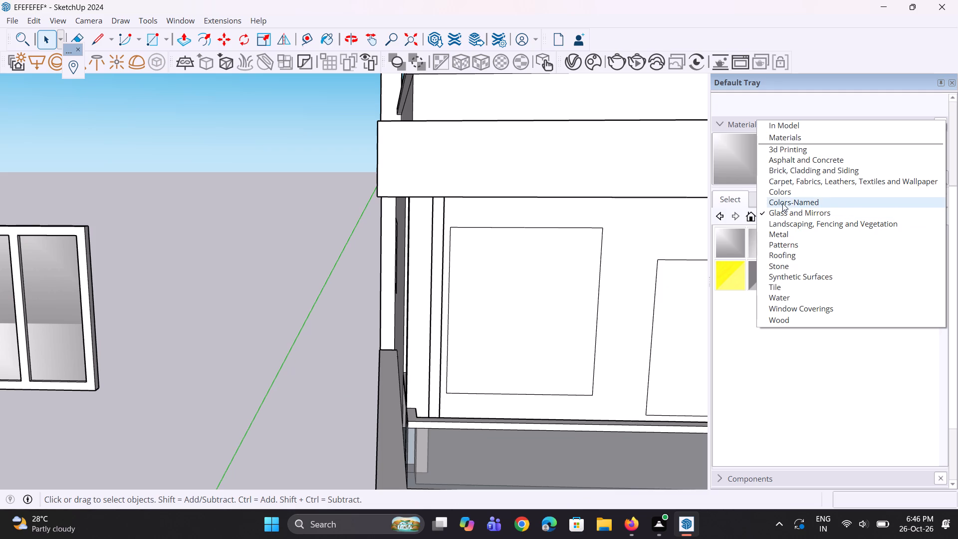
{"action": "left_click", "coordinate": [790, 192]}
{"action": "scroll", "coordinate": [779, 339], "scroll_direction": "down", "scroll_amount": 3}
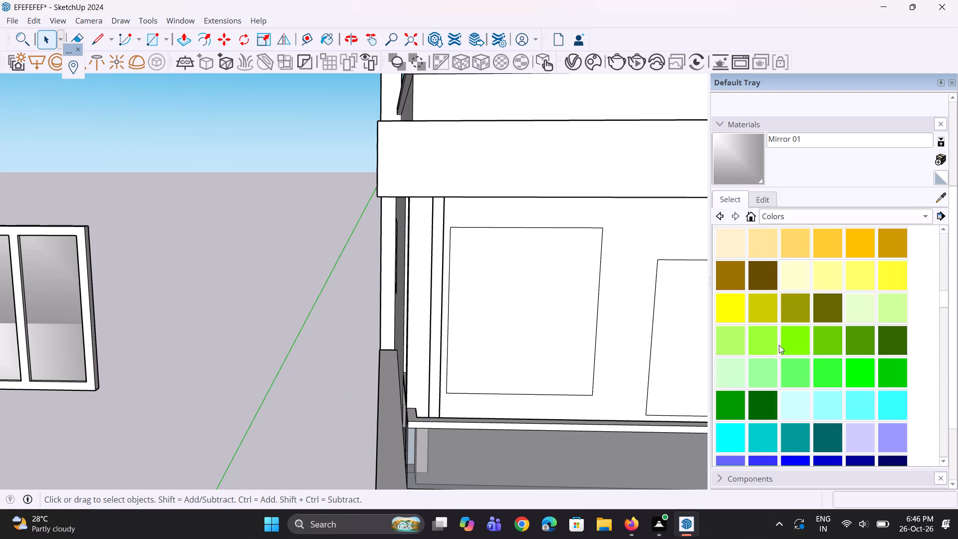
{"action": "scroll", "coordinate": [779, 345], "scroll_direction": "down", "scroll_amount": 14}
{"action": "left_click", "coordinate": [765, 291]}
{"action": "left_click", "coordinate": [767, 283]}
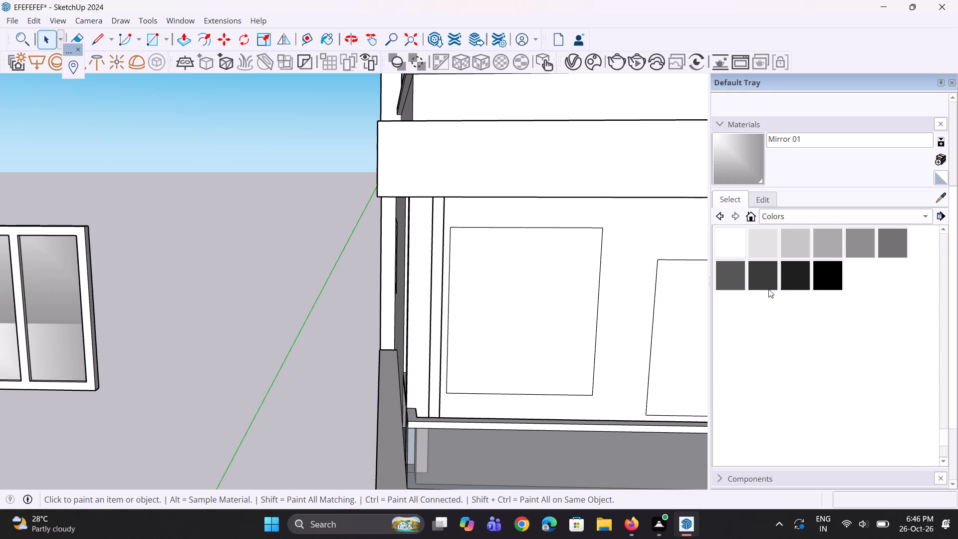
{"action": "scroll", "coordinate": [761, 355], "scroll_direction": "down", "scroll_amount": 6}
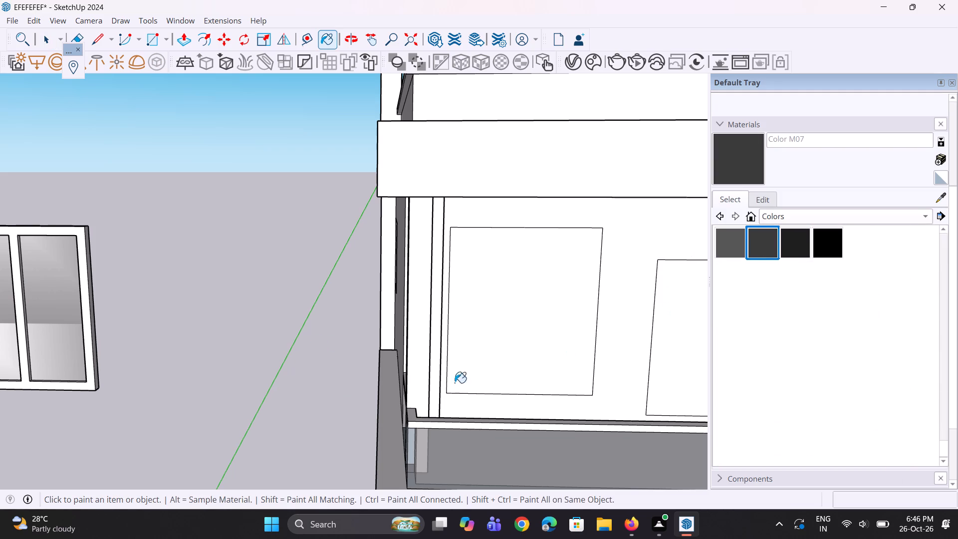
{"action": "scroll", "coordinate": [56, 370], "scroll_direction": "down", "scroll_amount": 5}
{"action": "scroll", "coordinate": [43, 384], "scroll_direction": "up", "scroll_amount": 7}
{"action": "left_click", "coordinate": [67, 385]}
Paint the frame's inner faces around the pane nearest the house with Color M07.
{"action": "scroll", "coordinate": [76, 376], "scroll_direction": "up", "scroll_amount": 2}
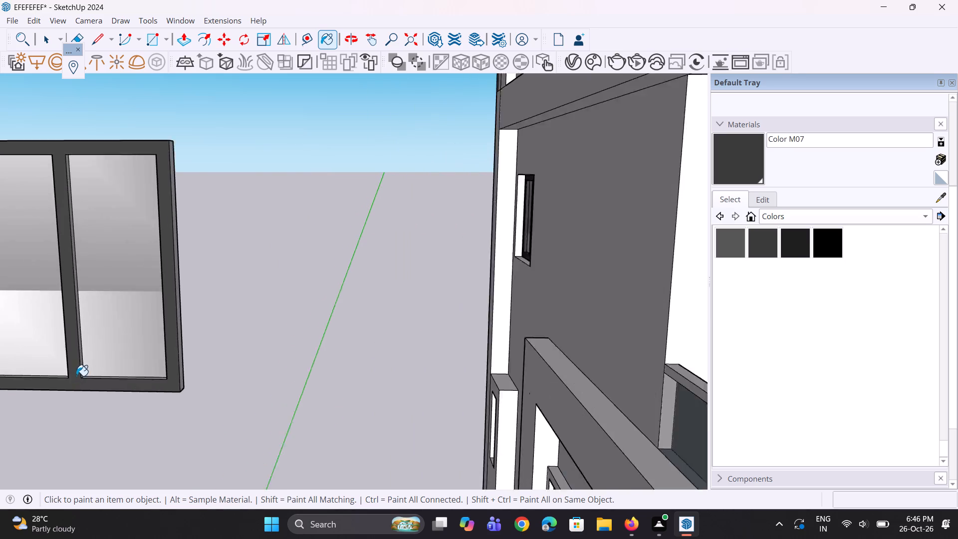
{"action": "scroll", "coordinate": [76, 376], "scroll_direction": "up", "scroll_amount": 13}
{"action": "left_click", "coordinate": [89, 367]}
{"action": "left_click", "coordinate": [95, 393]}
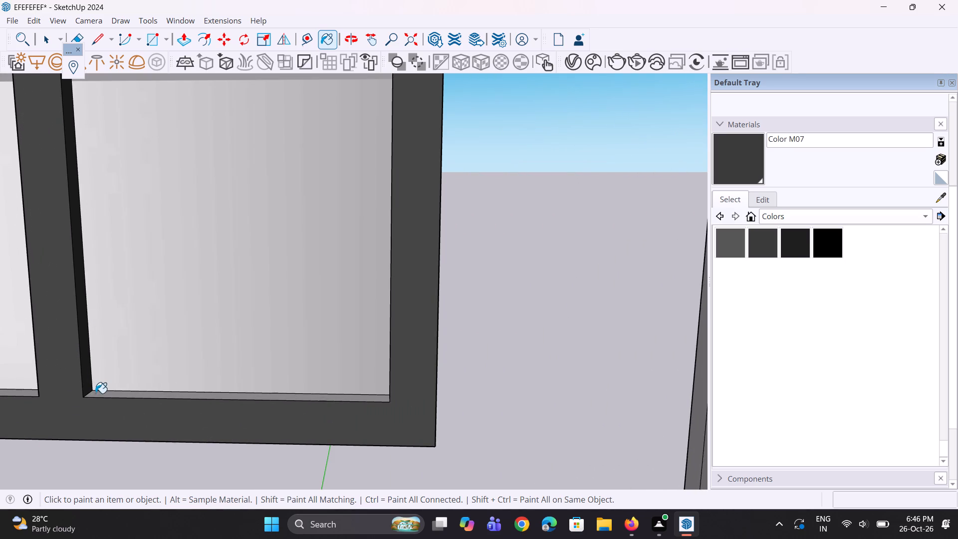
{"action": "middle_click_drag", "start_coordinate": [154, 418], "coordinate": [336, 371]}
{"action": "left_click", "coordinate": [401, 363]}
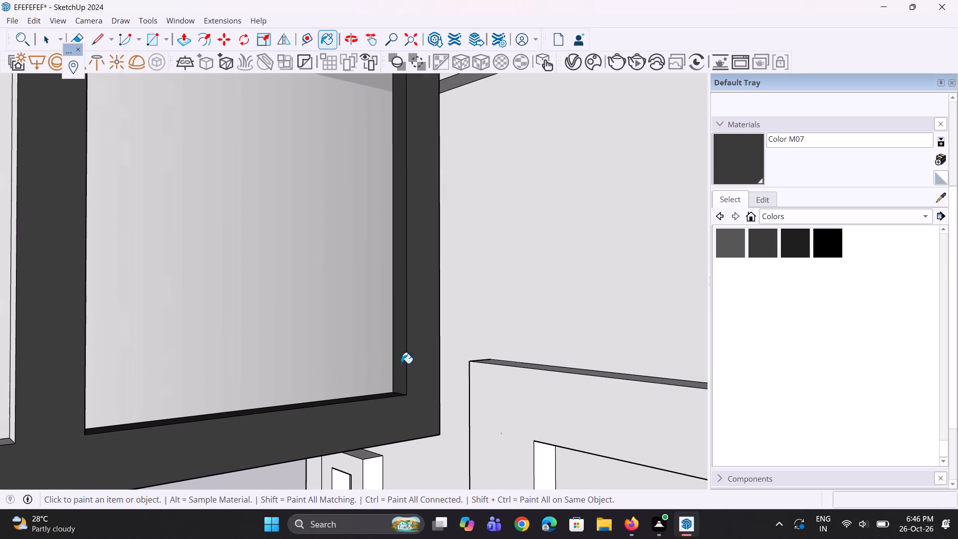
{"action": "scroll", "coordinate": [346, 456], "scroll_direction": "down", "scroll_amount": 10}
{"action": "middle_click_drag", "start_coordinate": [334, 393], "coordinate": [304, 307]}
{"action": "scroll", "coordinate": [288, 202], "scroll_direction": "up", "scroll_amount": 4}
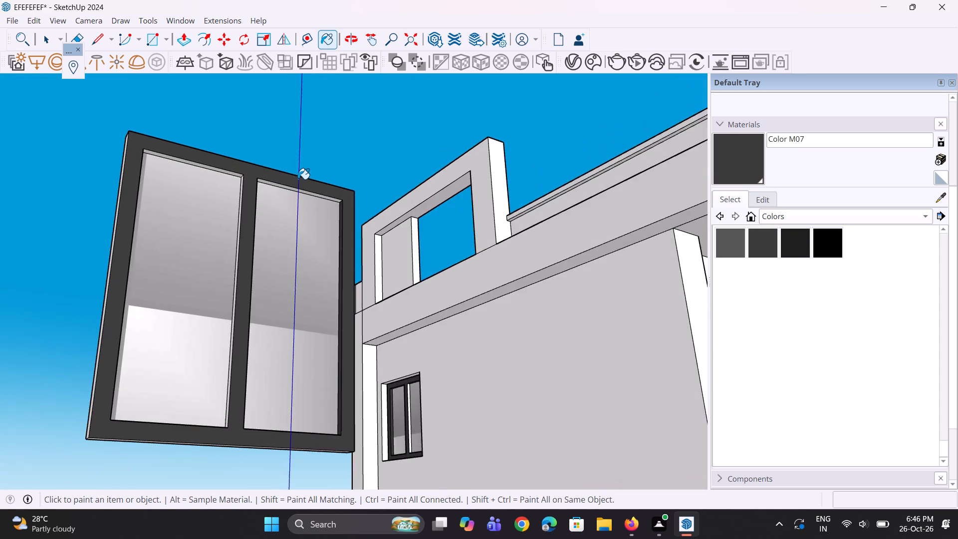
{"action": "scroll", "coordinate": [299, 184], "scroll_direction": "up", "scroll_amount": 10}
{"action": "left_click", "coordinate": [299, 192]}
Paint the frame's inner faces around the pane farther from the house with Color M07.
{"action": "scroll", "coordinate": [304, 197], "scroll_direction": "down", "scroll_amount": 5}
{"action": "scroll", "coordinate": [211, 169], "scroll_direction": "up", "scroll_amount": 3}
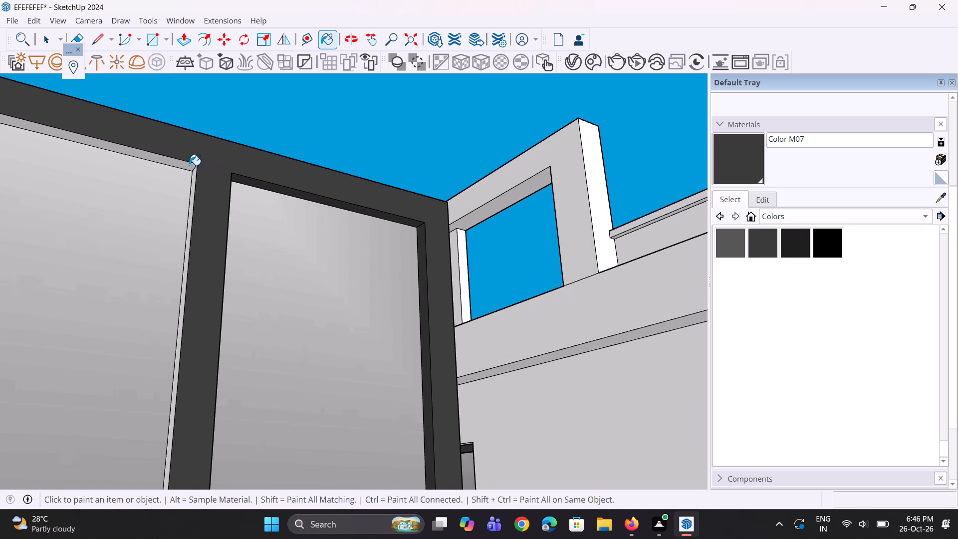
{"action": "left_click", "coordinate": [181, 165]}
{"action": "scroll", "coordinate": [178, 183], "scroll_direction": "up", "scroll_amount": 1}
{"action": "middle_click_drag", "start_coordinate": [180, 185], "coordinate": [196, 195]}
{"action": "left_click", "coordinate": [198, 196]}
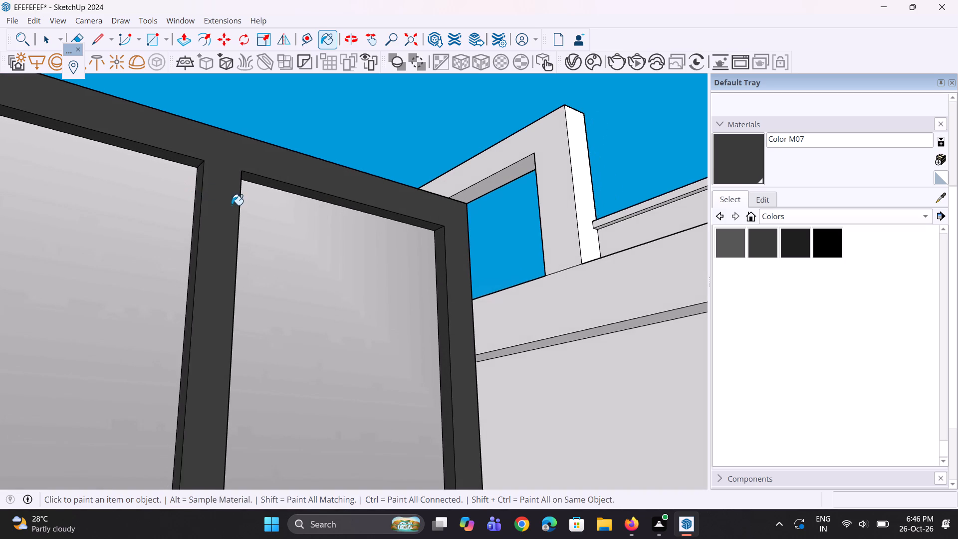
{"action": "middle_click_drag", "start_coordinate": [232, 205], "coordinate": [133, 210]}
{"action": "scroll", "coordinate": [166, 209], "scroll_direction": "up", "scroll_amount": 1}
{"action": "scroll", "coordinate": [134, 210], "scroll_direction": "down", "scroll_amount": 18}
{"action": "middle_click_drag", "start_coordinate": [131, 274], "coordinate": [0, 315]}
{"action": "scroll", "coordinate": [128, 400], "scroll_direction": "up", "scroll_amount": 16}
{"action": "left_click", "coordinate": [98, 368]}
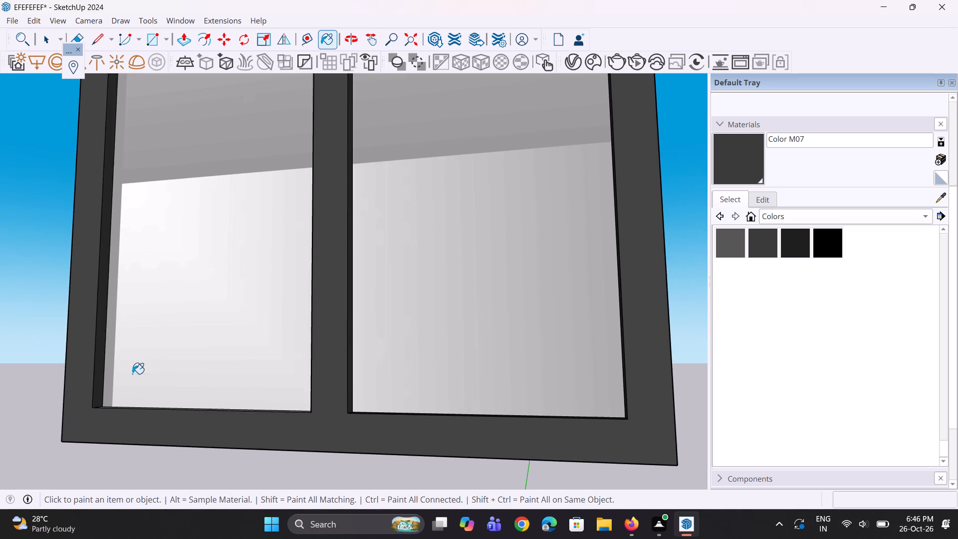
{"action": "middle_click_drag", "start_coordinate": [134, 373], "coordinate": [128, 487]}
{"action": "scroll", "coordinate": [182, 373], "scroll_direction": "up", "scroll_amount": 3}
{"action": "left_click", "coordinate": [193, 372]}
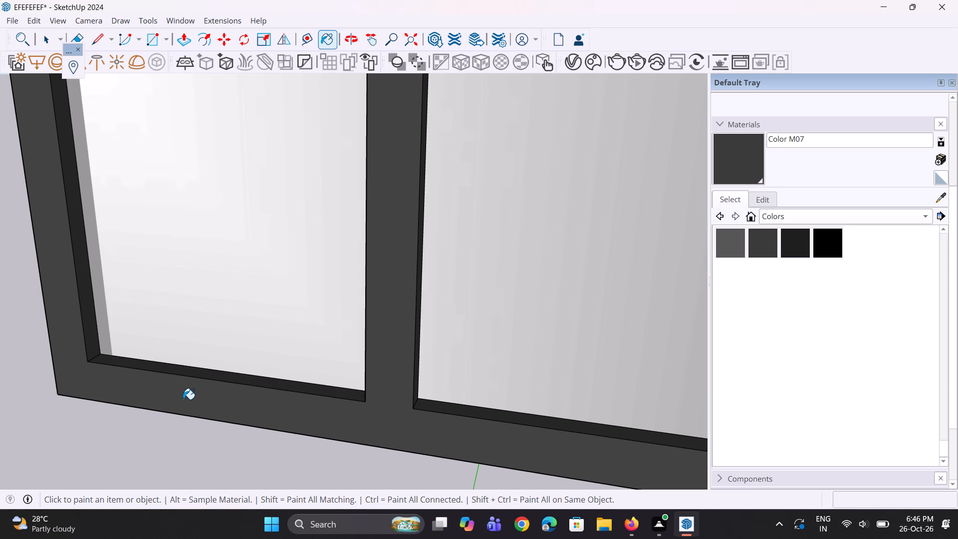
Paint the window frame's outer side farther from the house and its top face with Color M07.
{"action": "scroll", "coordinate": [183, 400], "scroll_direction": "down", "scroll_amount": 10}
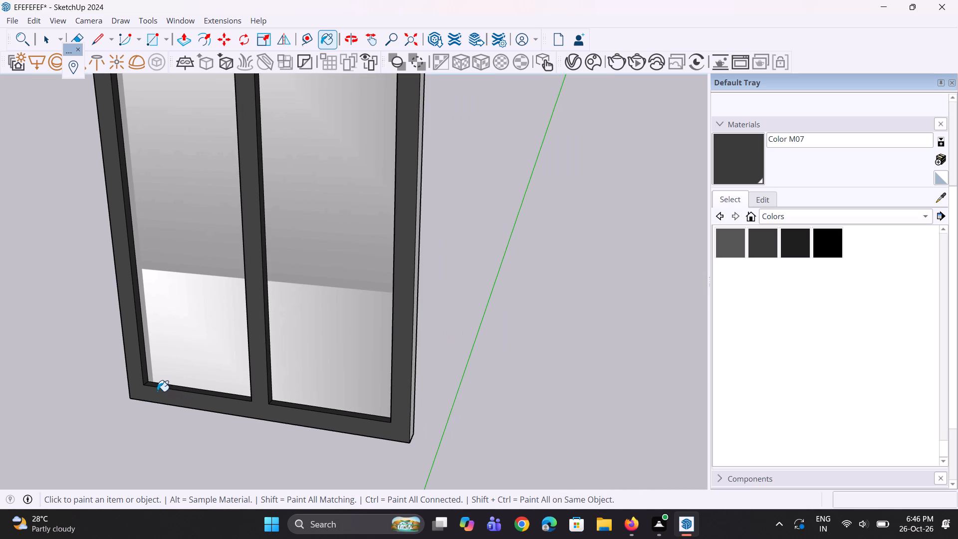
{"action": "middle_click_drag", "start_coordinate": [157, 391], "coordinate": [585, 356]}
{"action": "middle_click_drag", "start_coordinate": [287, 367], "coordinate": [322, 372]}
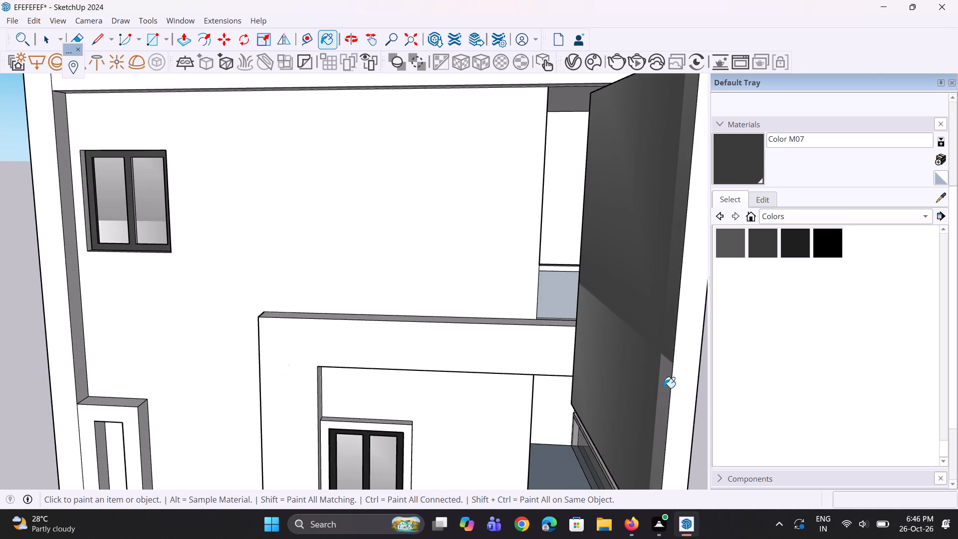
{"action": "left_click", "coordinate": [681, 393]}
{"action": "middle_click_drag", "start_coordinate": [649, 397], "coordinate": [370, 413]}
{"action": "scroll", "coordinate": [348, 397], "scroll_direction": "down", "scroll_amount": 5}
{"action": "middle_click_drag", "start_coordinate": [353, 298], "coordinate": [343, 332]}
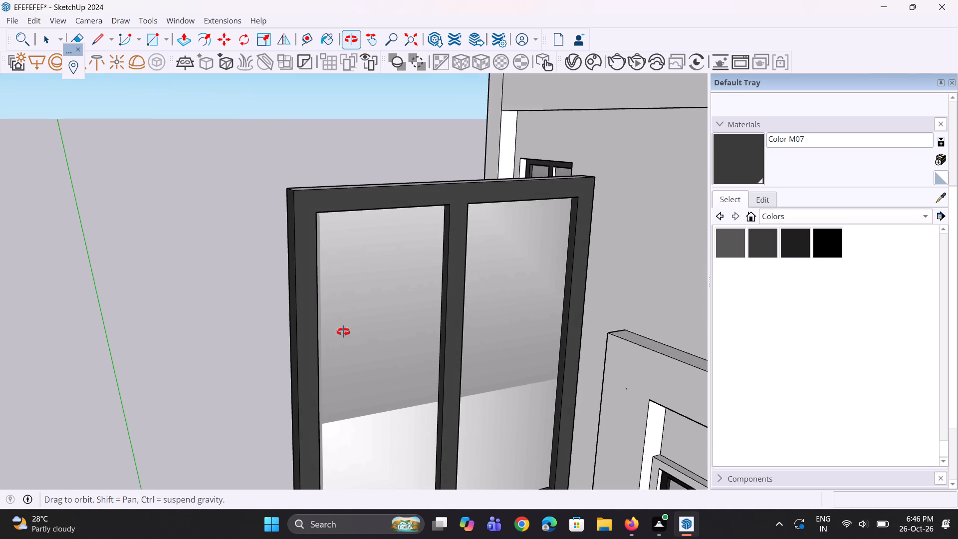
{"action": "middle_click_drag", "start_coordinate": [343, 332], "coordinate": [319, 400]}
{"action": "scroll", "coordinate": [359, 293], "scroll_direction": "up", "scroll_amount": 2}
{"action": "left_click", "coordinate": [362, 183]}
Paint the window frame's outer side nearest the house and its underside with Color M07.
{"action": "middle_click_drag", "start_coordinate": [420, 236], "coordinate": [205, 239]}
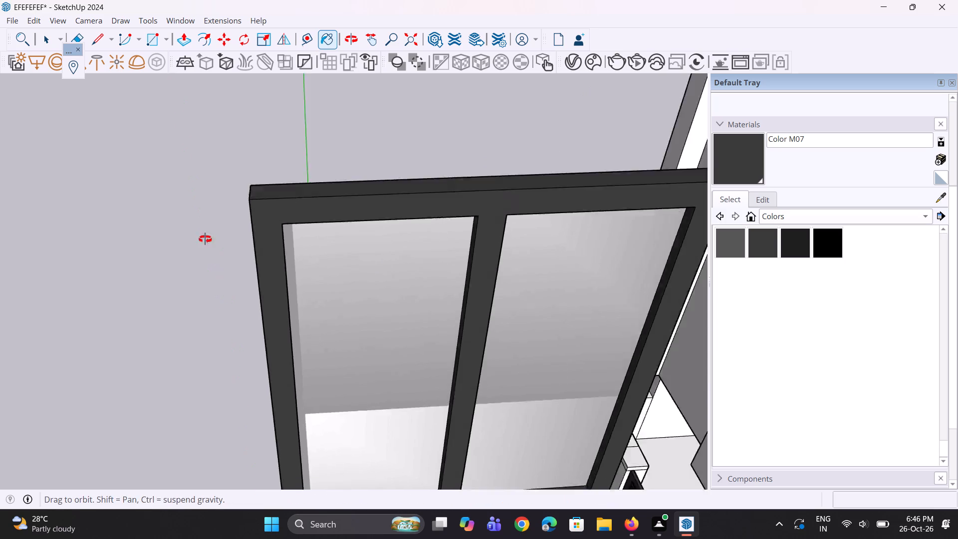
{"action": "middle_click_drag", "start_coordinate": [205, 239], "coordinate": [101, 208]}
{"action": "scroll", "coordinate": [130, 203], "scroll_direction": "down", "scroll_amount": 5}
{"action": "scroll", "coordinate": [321, 295], "scroll_direction": "up", "scroll_amount": 3}
{"action": "left_click", "coordinate": [338, 305]}
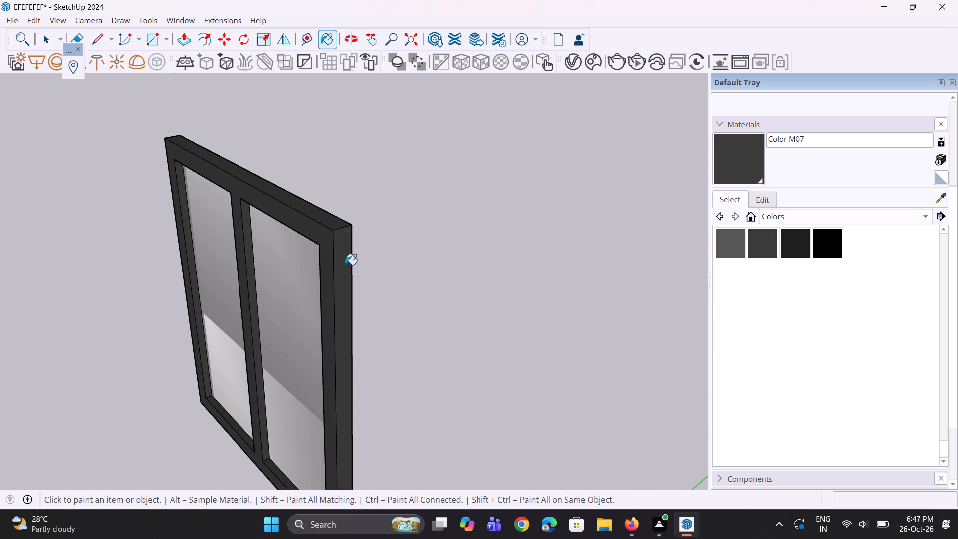
{"action": "scroll", "coordinate": [338, 250], "scroll_direction": "down", "scroll_amount": 5}
{"action": "middle_click_drag", "start_coordinate": [284, 389], "coordinate": [441, 160]}
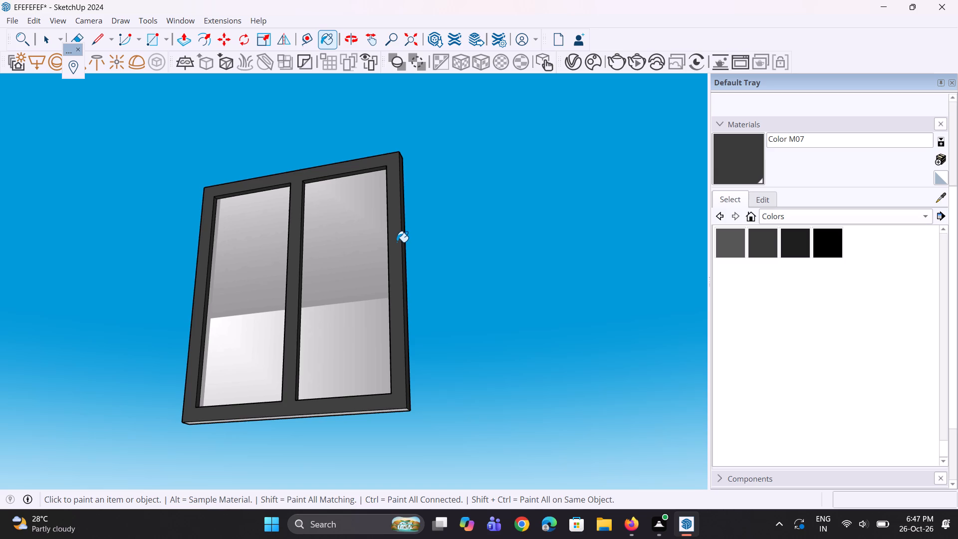
{"action": "scroll", "coordinate": [307, 268], "scroll_direction": "down", "scroll_amount": 5}
{"action": "middle_click_drag", "start_coordinate": [324, 381], "coordinate": [342, 299]}
{"action": "scroll", "coordinate": [344, 291], "scroll_direction": "up", "scroll_amount": 3}
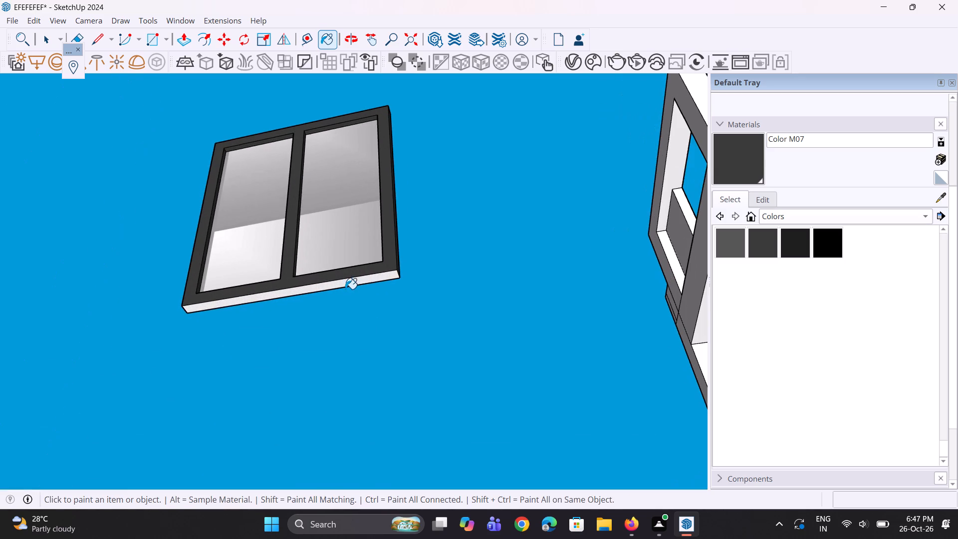
{"action": "left_click", "coordinate": [353, 281]}
Select the whole painted two-pane window beside the house and make it a group.
{"action": "middle_click_drag", "start_coordinate": [363, 279], "coordinate": [356, 441]}
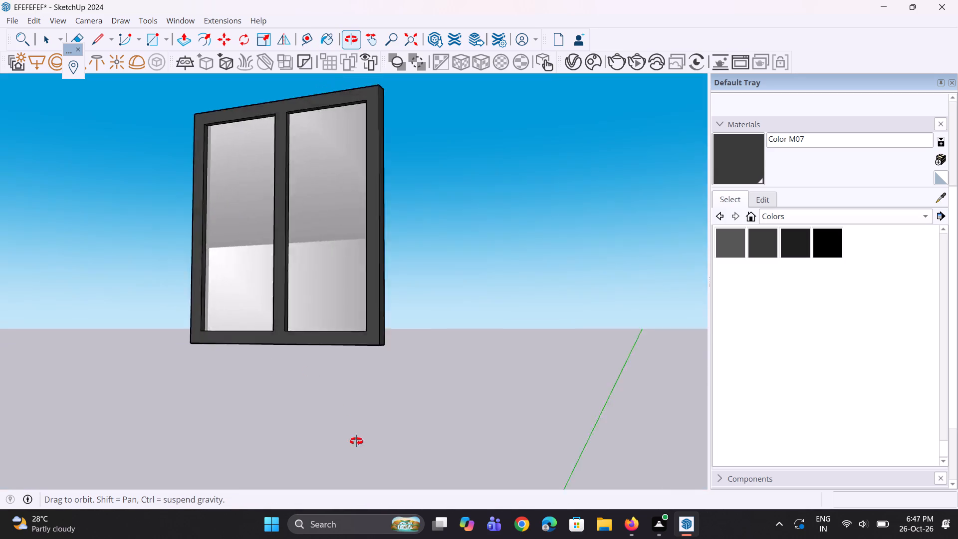
{"action": "middle_click_drag", "start_coordinate": [356, 441], "coordinate": [482, 447]}
{"action": "scroll", "coordinate": [267, 372], "scroll_direction": "down", "scroll_amount": 6}
{"action": "middle_click_drag", "start_coordinate": [274, 361], "coordinate": [689, 428]}
{"action": "scroll", "coordinate": [494, 334], "scroll_direction": "up", "scroll_amount": 2}
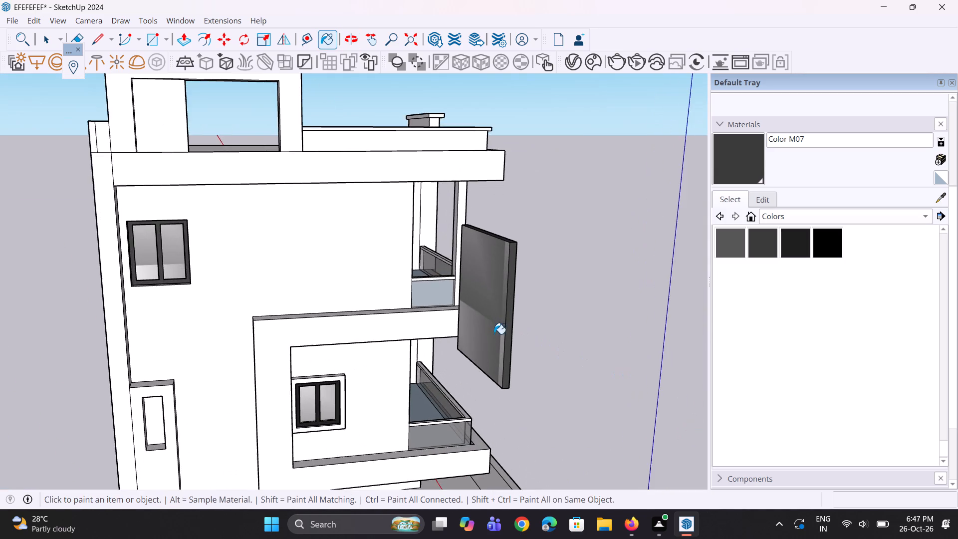
{"action": "middle_click_drag", "start_coordinate": [514, 359], "coordinate": [298, 398]}
{"action": "scroll", "coordinate": [298, 396], "scroll_direction": "up", "scroll_amount": 1}
{"action": "scroll", "coordinate": [300, 385], "scroll_direction": "down", "scroll_amount": 6}
{"action": "middle_click_drag", "start_coordinate": [195, 378], "coordinate": [62, 343]}
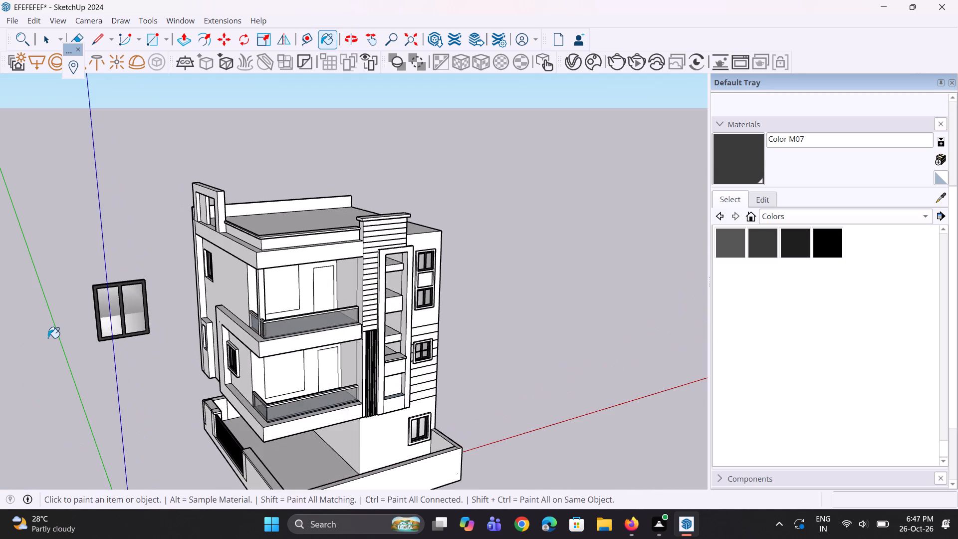
{"action": "scroll", "coordinate": [70, 315], "scroll_direction": "up", "scroll_amount": 4}
{"action": "key", "text": "space"}
{"action": "key", "text": "space"}
{"action": "middle_click_drag", "start_coordinate": [130, 329], "coordinate": [82, 327]}
{"action": "left_click_drag", "start_coordinate": [59, 199], "coordinate": [179, 363]}
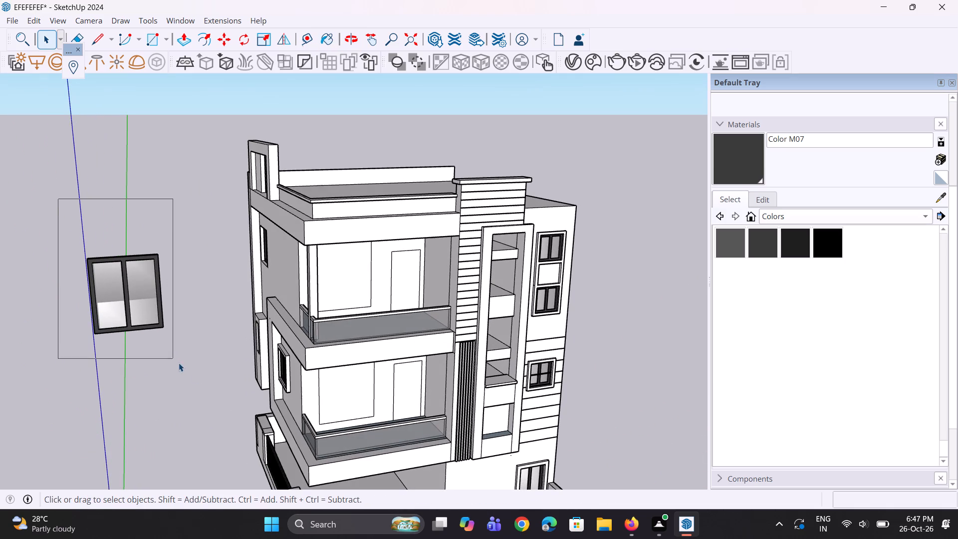
{"action": "left_click_drag", "start_coordinate": [179, 363], "coordinate": [202, 378]}
{"action": "right_click", "coordinate": [164, 303]}
{"action": "left_click", "coordinate": [207, 177]}
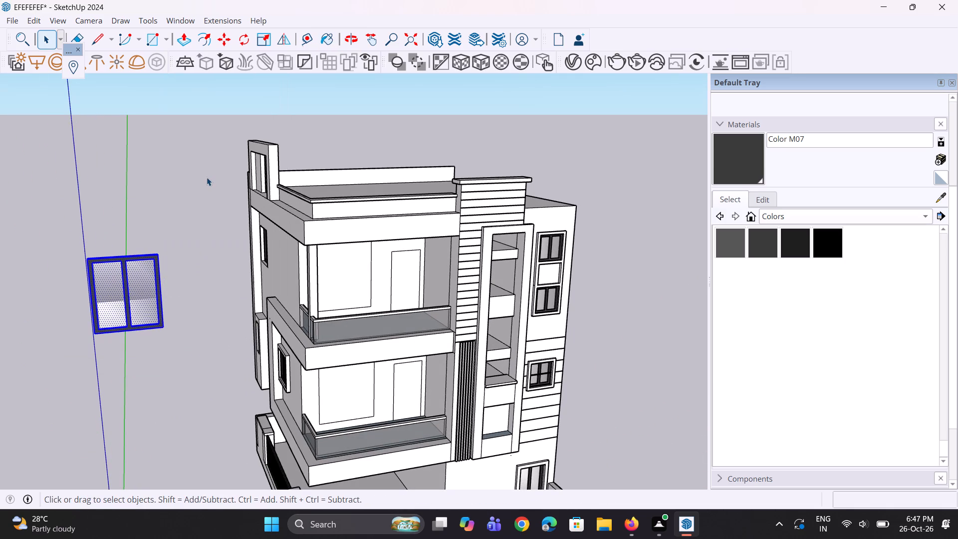
Push the large window opening's face on the upper balcony wall inward to form a recess.
{"action": "middle_click_drag", "start_coordinate": [161, 331], "coordinate": [129, 342]}
{"action": "scroll", "coordinate": [131, 342], "scroll_direction": "up", "scroll_amount": 3}
{"action": "key", "text": "space"}
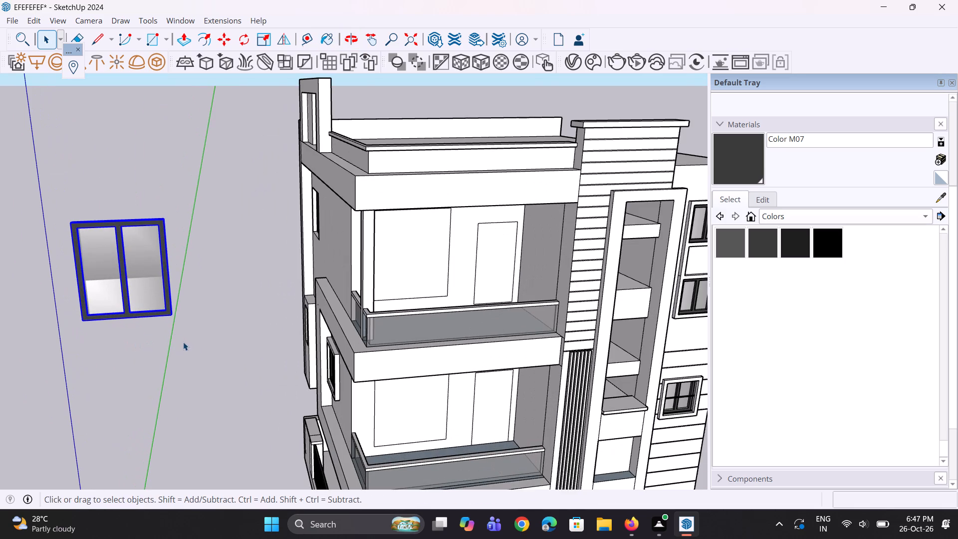
{"action": "key", "text": "p"}
{"action": "left_click", "coordinate": [402, 285]}
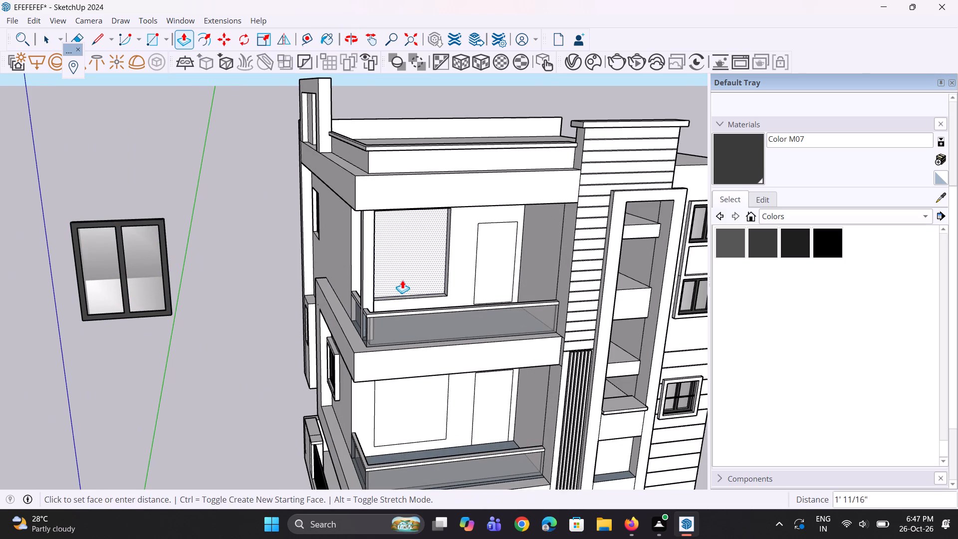
{"action": "left_click", "coordinate": [402, 275]}
Move the window group by its lower corner into the recessed opening on the upper balcony.
{"action": "key", "text": "space"}
{"action": "key", "text": "space"}
{"action": "left_click", "coordinate": [151, 313]}
{"action": "scroll", "coordinate": [217, 310], "scroll_direction": "up", "scroll_amount": 1}
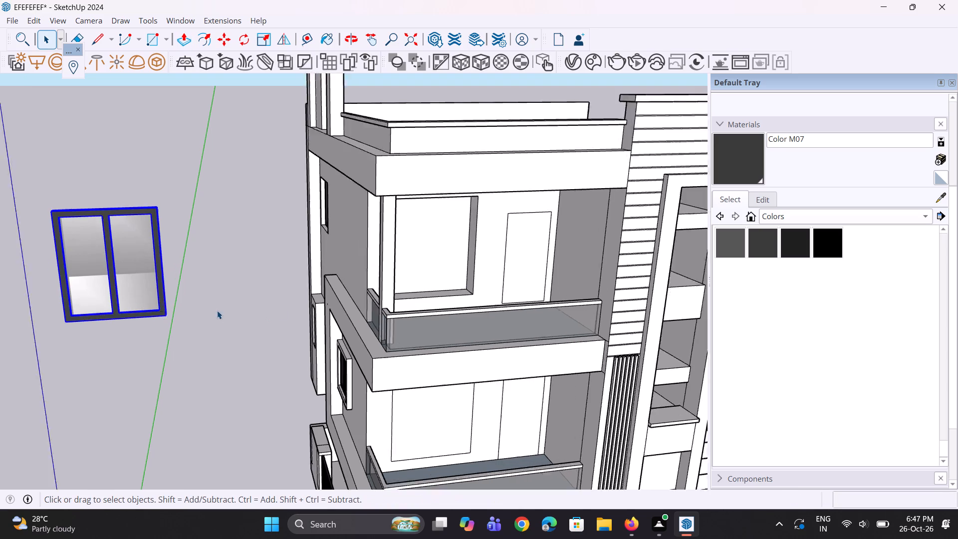
{"action": "scroll", "coordinate": [217, 310], "scroll_direction": "up", "scroll_amount": 2}
{"action": "key", "text": "m"}
{"action": "left_click", "coordinate": [158, 312]}
{"action": "scroll", "coordinate": [7, 364], "scroll_direction": "down", "scroll_amount": 6}
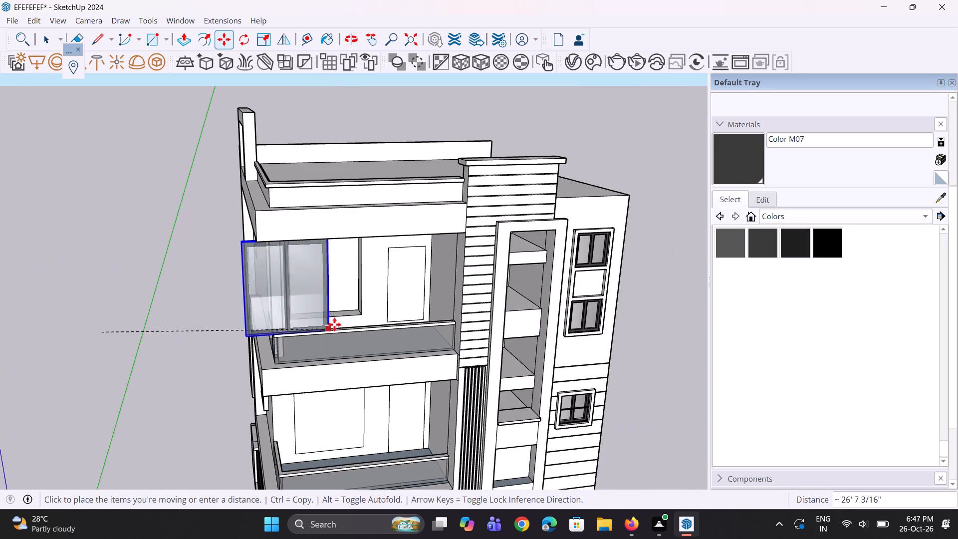
{"action": "scroll", "coordinate": [352, 316], "scroll_direction": "up", "scroll_amount": 5}
{"action": "left_click", "coordinate": [350, 315]}
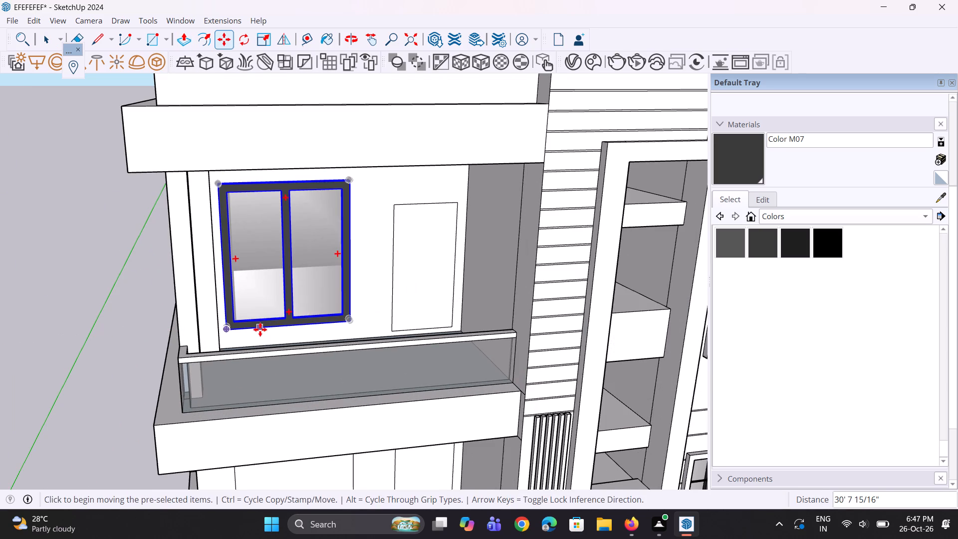
{"action": "scroll", "coordinate": [260, 329], "scroll_direction": "up", "scroll_amount": 1}
{"action": "key", "text": "space"}
{"action": "key", "text": "space"}
{"action": "left_click", "coordinate": [36, 346]}
Repeat the same Push/Pull recess on the large window opening of the lower balcony wall.
{"action": "scroll", "coordinate": [186, 303], "scroll_direction": "down", "scroll_amount": 4}
{"action": "middle_click_drag", "start_coordinate": [244, 322], "coordinate": [233, 269]}
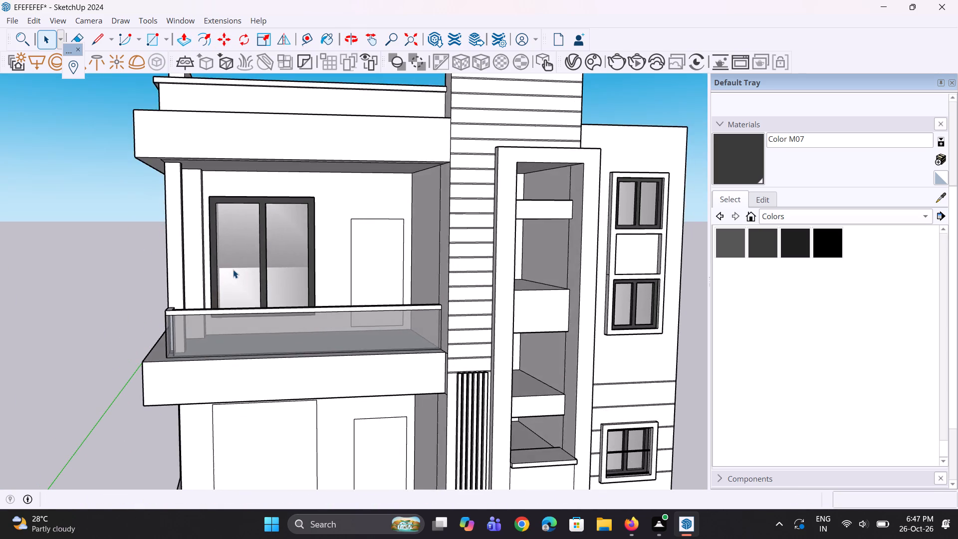
{"action": "scroll", "coordinate": [233, 269], "scroll_direction": "down", "scroll_amount": 5}
{"action": "key", "text": "m"}
{"action": "key", "text": "space"}
{"action": "key", "text": "space"}
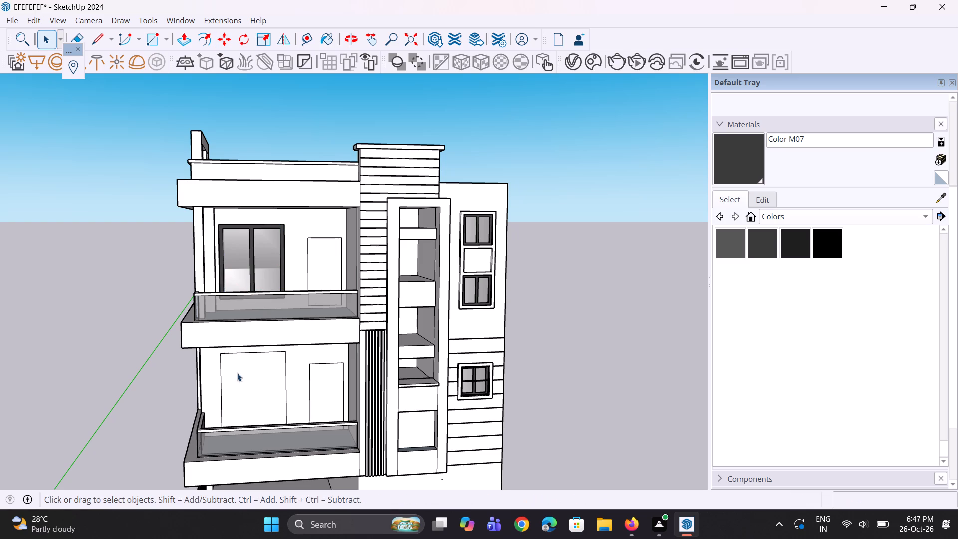
{"action": "key", "text": "p"}
{"action": "double_click", "coordinate": [255, 412]}
{"action": "middle_click_drag", "start_coordinate": [253, 405], "coordinate": [202, 538]}
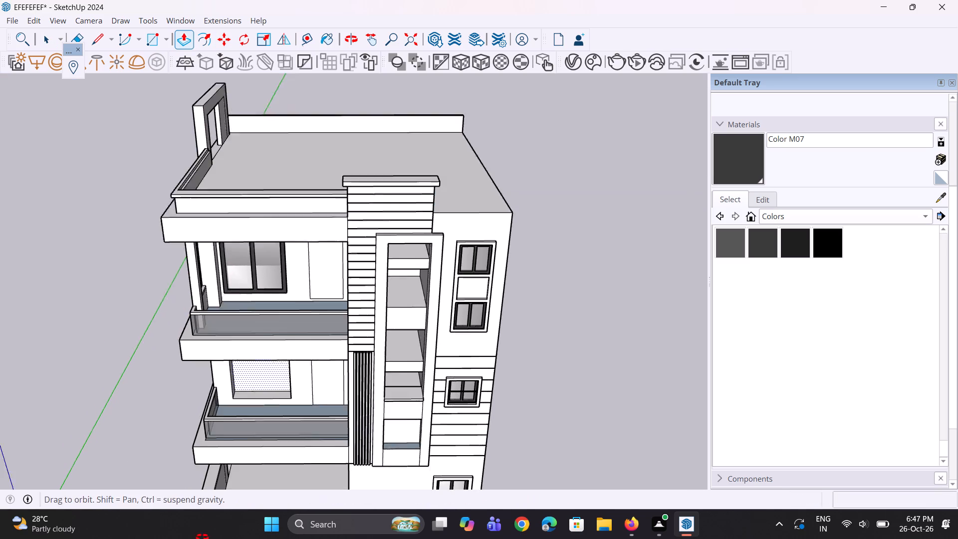
{"action": "middle_click_drag", "start_coordinate": [202, 538], "coordinate": [202, 538]}
Copy the upper balcony's window group about 17' 6 1/2" down into the lower balcony's recessed opening.
{"action": "key", "text": "space"}
{"action": "key", "text": "space"}
{"action": "left_click", "coordinate": [271, 266]}
{"action": "middle_click_drag", "start_coordinate": [270, 298], "coordinate": [282, 276]}
{"action": "scroll", "coordinate": [274, 293], "scroll_direction": "up", "scroll_amount": 1}
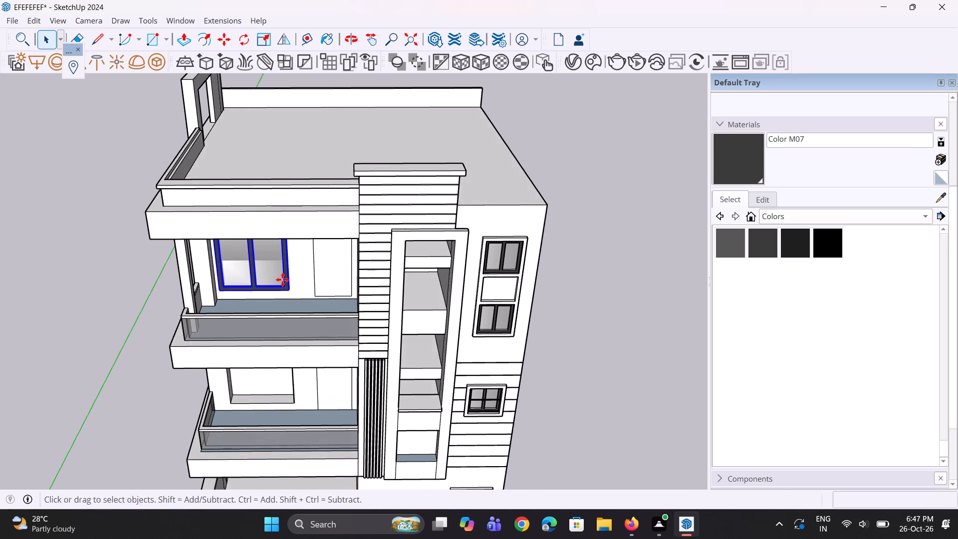
{"action": "key", "text": "m"}
{"action": "scroll", "coordinate": [287, 294], "scroll_direction": "up", "scroll_amount": 4}
{"action": "left_click", "coordinate": [295, 291]}
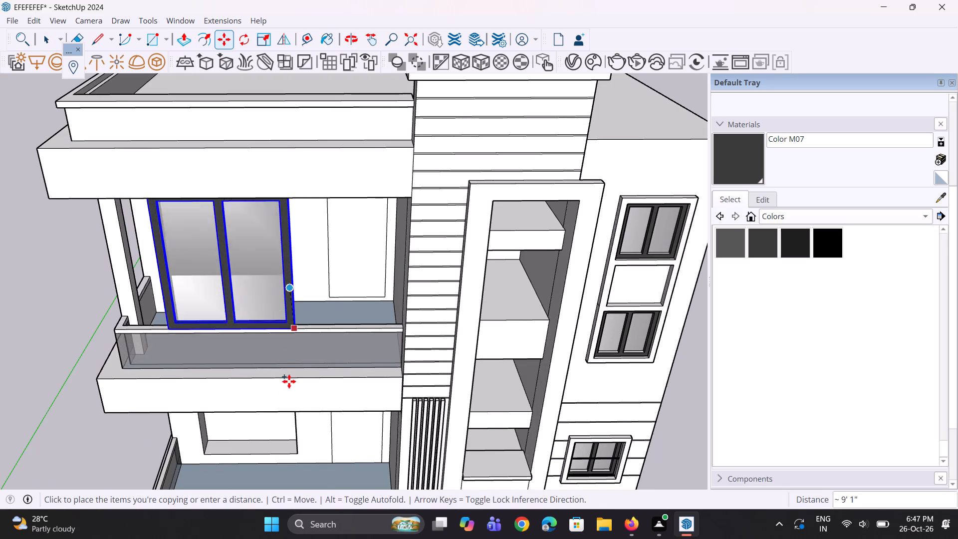
{"action": "scroll", "coordinate": [278, 463], "scroll_direction": "up", "scroll_amount": 3}
{"action": "left_click", "coordinate": [304, 450]}
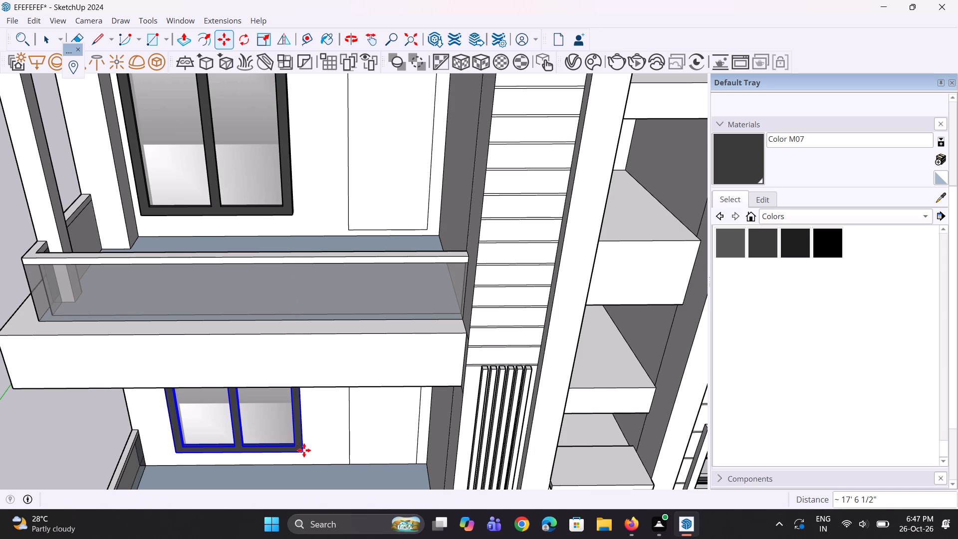
{"action": "key", "text": "space"}
{"action": "key", "text": "space"}
{"action": "left_click", "coordinate": [89, 449]}
Copy the upper balcony's door face out to the open space beside the house.
{"action": "middle_click_drag", "start_coordinate": [270, 373], "coordinate": [326, 318]}
{"action": "scroll", "coordinate": [349, 322], "scroll_direction": "down", "scroll_amount": 12}
{"action": "left_click", "coordinate": [371, 267]}
{"action": "scroll", "coordinate": [371, 265], "scroll_direction": "down", "scroll_amount": 6}
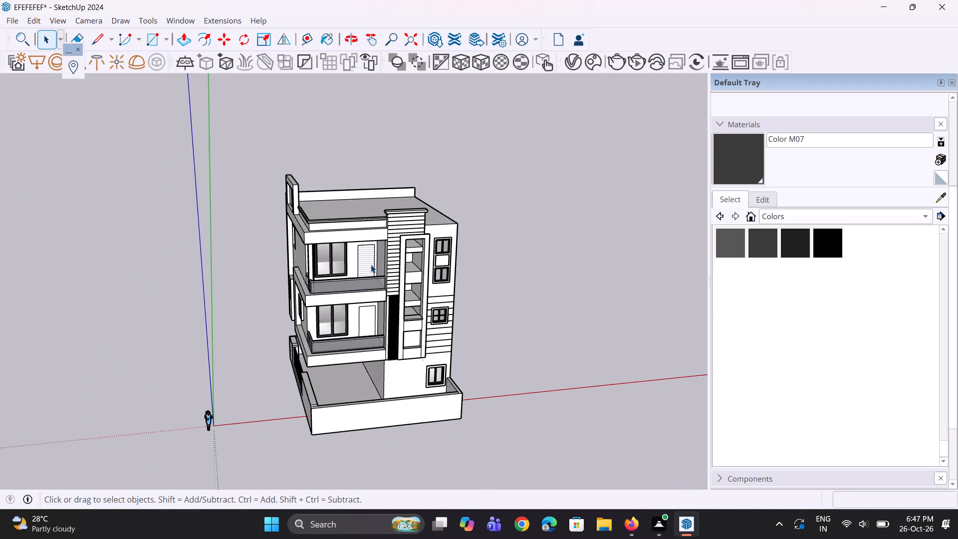
{"action": "key", "text": "m"}
{"action": "scroll", "coordinate": [366, 269], "scroll_direction": "up", "scroll_amount": 4}
{"action": "left_click", "coordinate": [366, 269]}
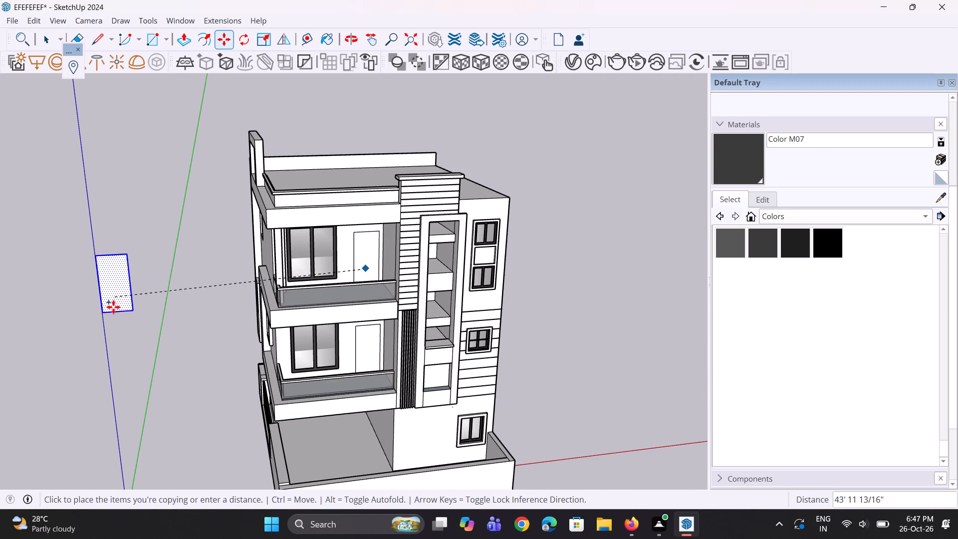
{"action": "left_click", "coordinate": [122, 282]}
Extrude the copied door face 3" to make a door slab.
{"action": "scroll", "coordinate": [122, 282], "scroll_direction": "up", "scroll_amount": 3}
{"action": "key", "text": "p"}
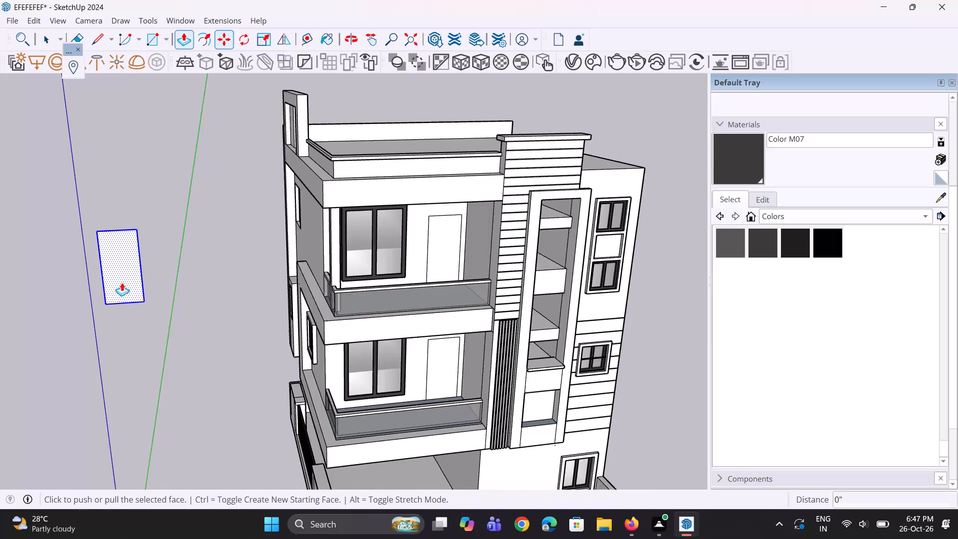
{"action": "scroll", "coordinate": [122, 282], "scroll_direction": "up", "scroll_amount": 3}
{"action": "left_click", "coordinate": [116, 272]}
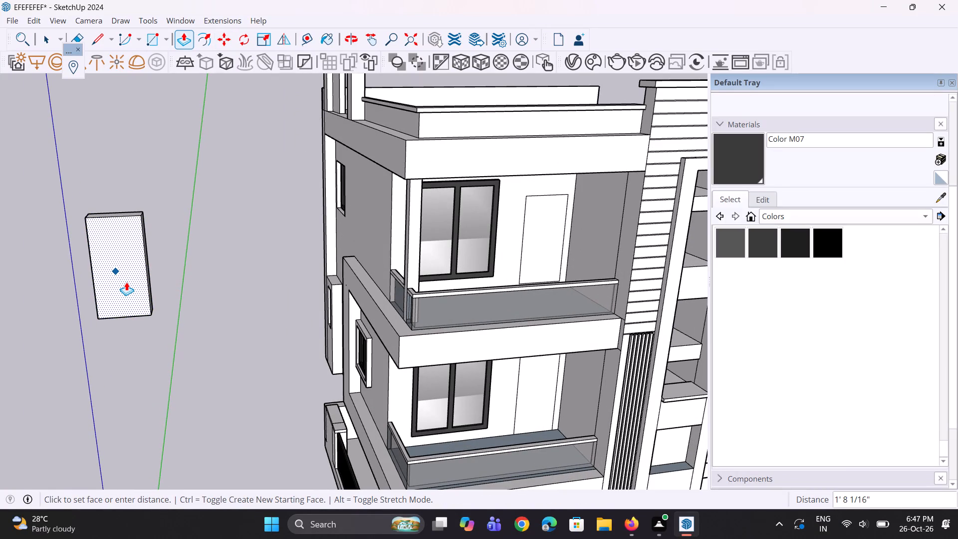
{"action": "key", "text": "2"}
{"action": "key", "text": "BackSpace"}
{"action": "key", "text": "3"}
{"action": "key", "text": "shift+quotedbl"}
{"action": "key", "text": "Return"}
{"action": "middle_click_drag", "start_coordinate": [112, 282], "coordinate": [178, 293]}
{"action": "key", "text": "space"}
{"action": "key", "text": "space"}
{"action": "left_click", "coordinate": [190, 283]}
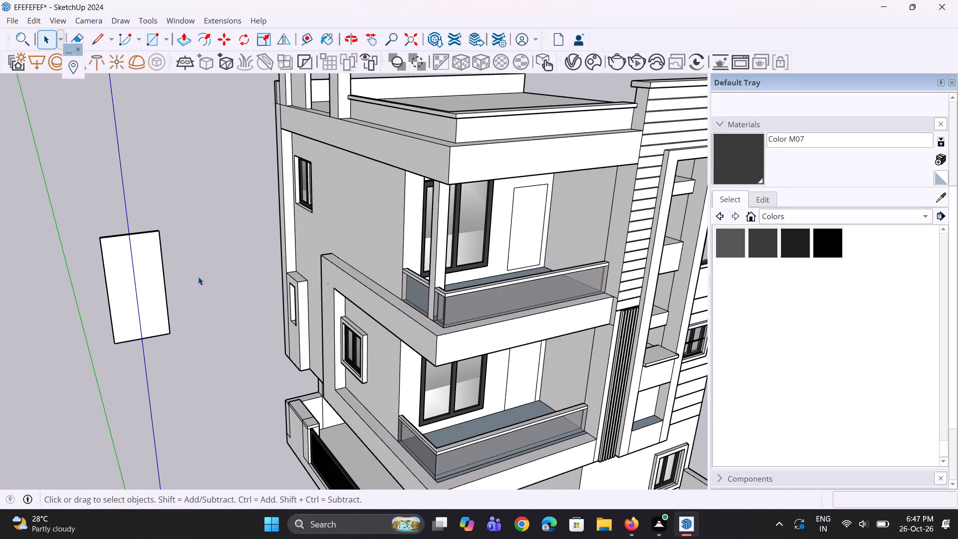
Offset the door slab's front face edges inward to outline a narrow frame border.
{"action": "scroll", "coordinate": [141, 282], "scroll_direction": "up", "scroll_amount": 5}
{"action": "left_click", "coordinate": [125, 302]}
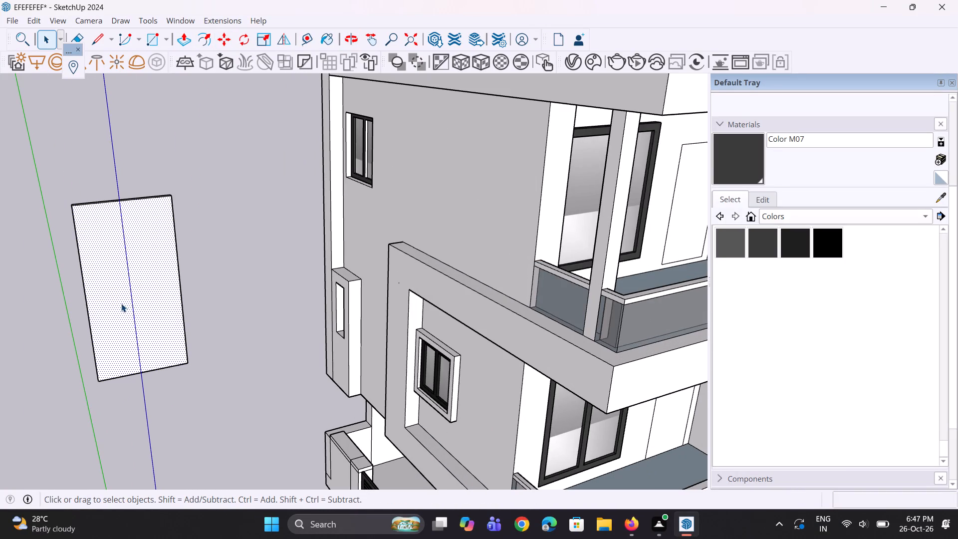
{"action": "key", "text": "f"}
{"action": "left_click", "coordinate": [97, 287]}
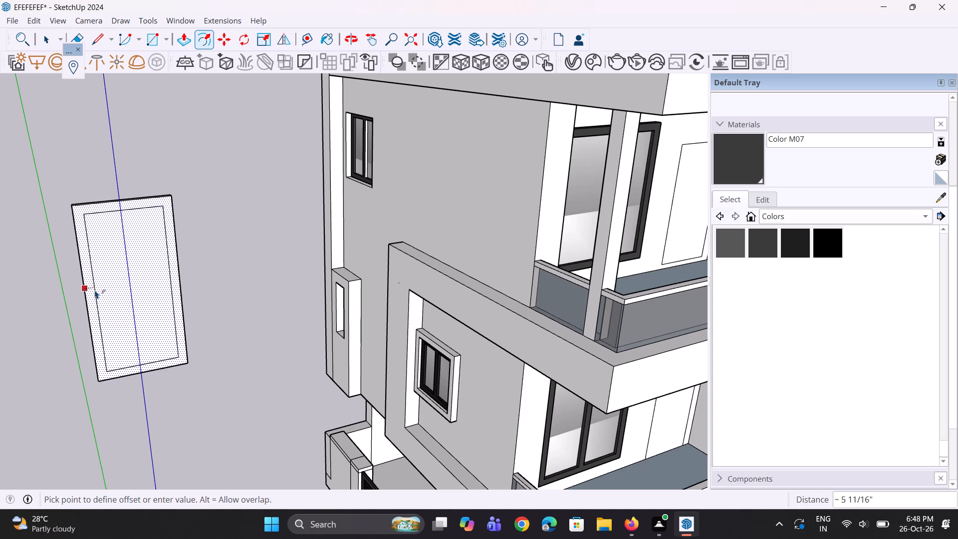
{"action": "left_click", "coordinate": [94, 289]}
{"action": "type", "text": "b"}
{"action": "key", "text": "space"}
{"action": "key", "text": "space"}
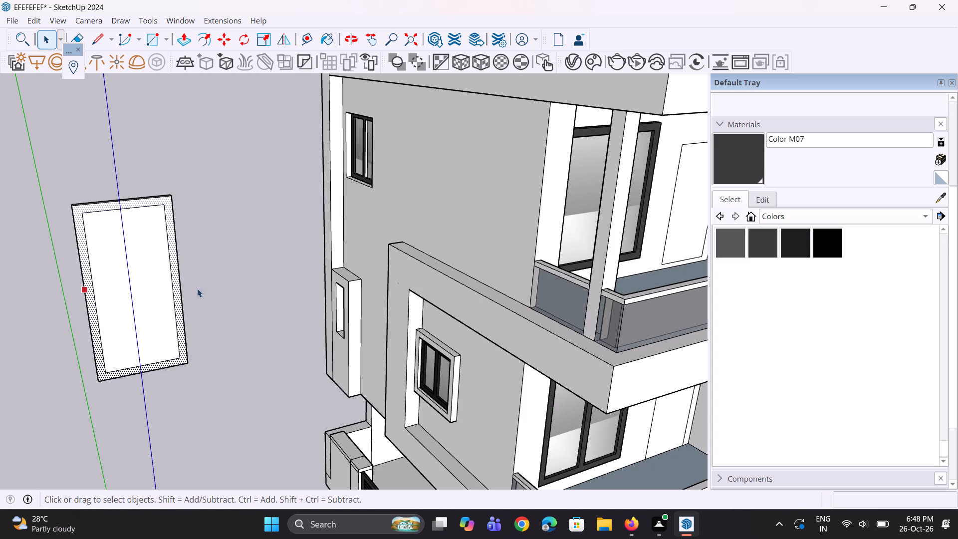
{"action": "left_click", "coordinate": [204, 290]}
Pull the door's frame border outward 3 1/2" from the inner panel.
{"action": "middle_click_drag", "start_coordinate": [207, 297], "coordinate": [189, 299]}
{"action": "scroll", "coordinate": [184, 314], "scroll_direction": "up", "scroll_amount": 5}
{"action": "key", "text": "p"}
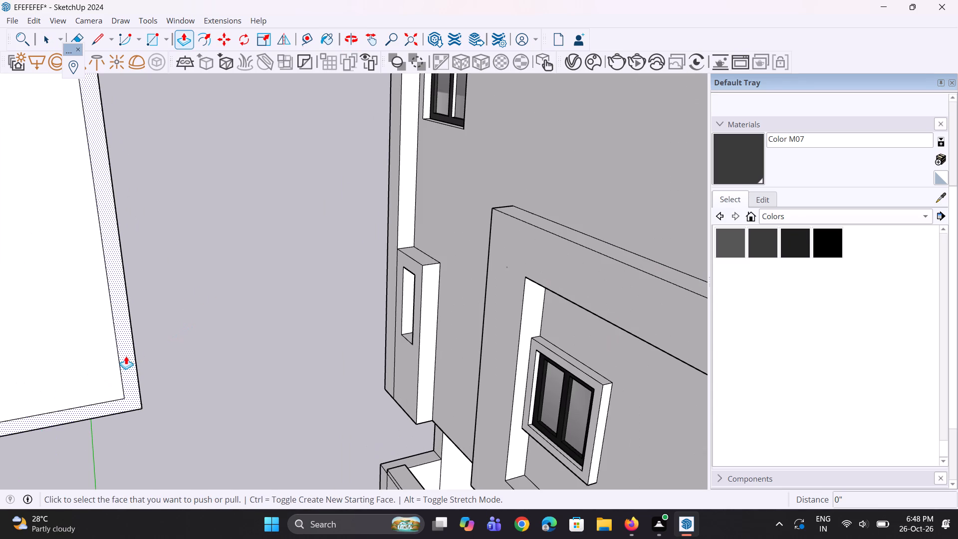
{"action": "left_click", "coordinate": [125, 357]}
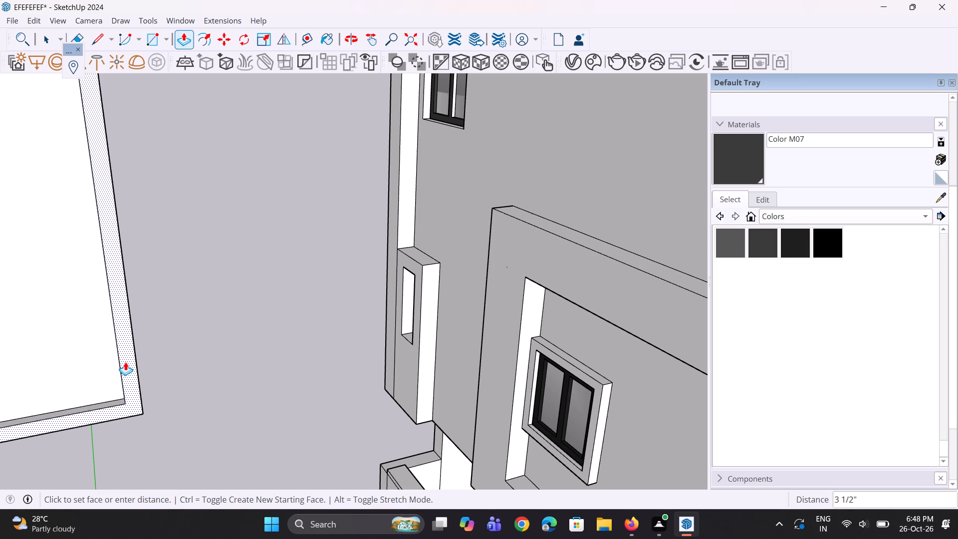
{"action": "left_click", "coordinate": [125, 362]}
{"action": "scroll", "coordinate": [194, 338], "scroll_direction": "down", "scroll_amount": 10}
{"action": "middle_click_drag", "start_coordinate": [193, 336], "coordinate": [182, 315]}
{"action": "scroll", "coordinate": [109, 299], "scroll_direction": "up", "scroll_amount": 2}
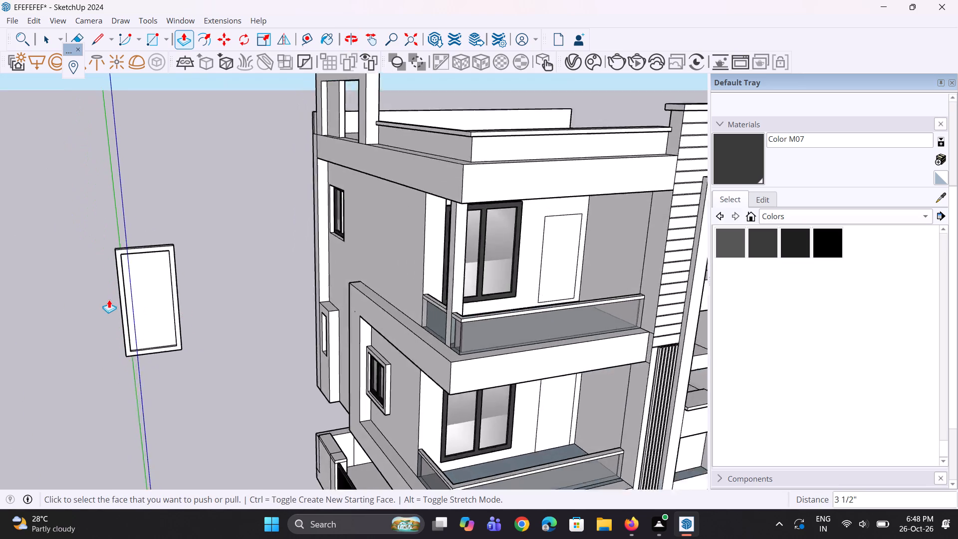
{"action": "scroll", "coordinate": [109, 299], "scroll_direction": "up", "scroll_amount": 4}
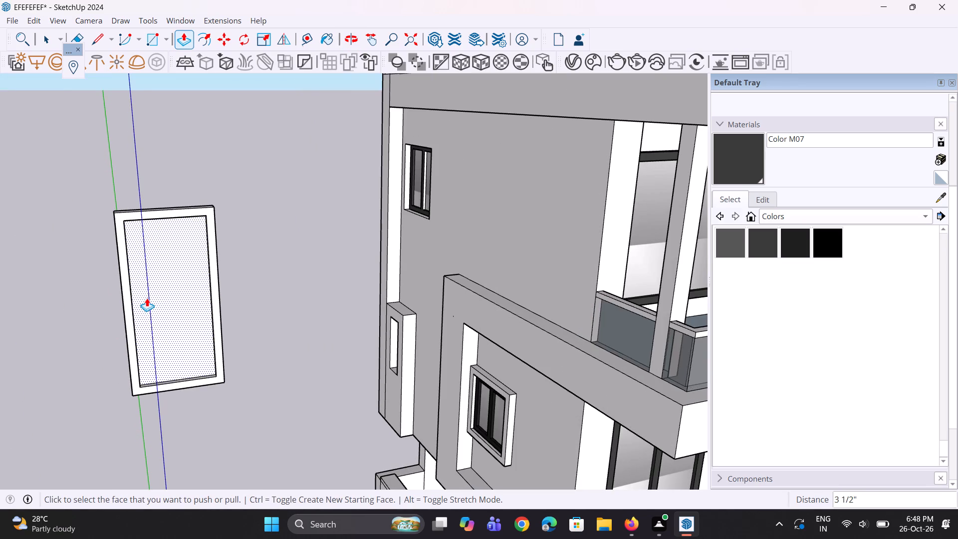
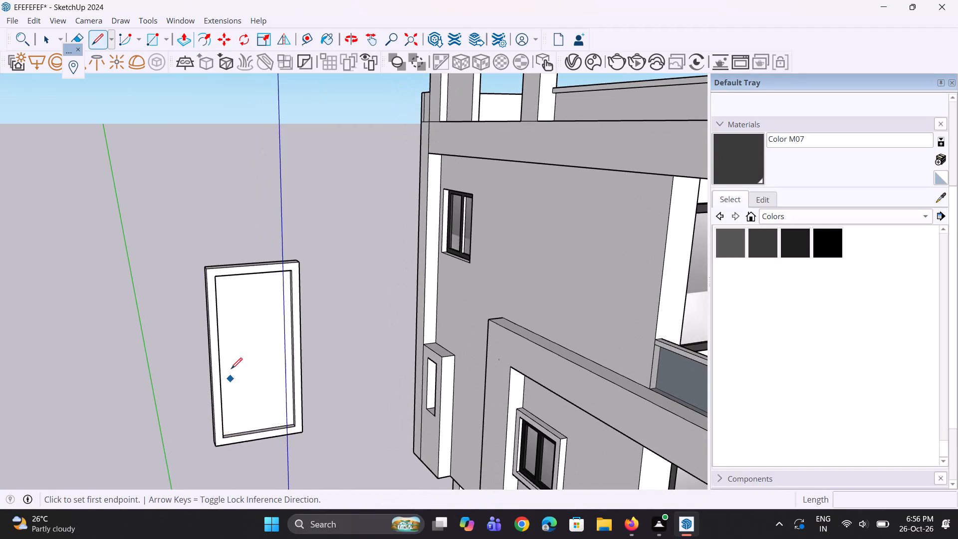
Draw a line about 3" long projecting straight out from the door panel, near its handle-side edge at mid-height.
{"action": "middle_click_drag", "start_coordinate": [220, 360], "coordinate": [282, 363]}
{"action": "scroll", "coordinate": [281, 361], "scroll_direction": "up", "scroll_amount": 2}
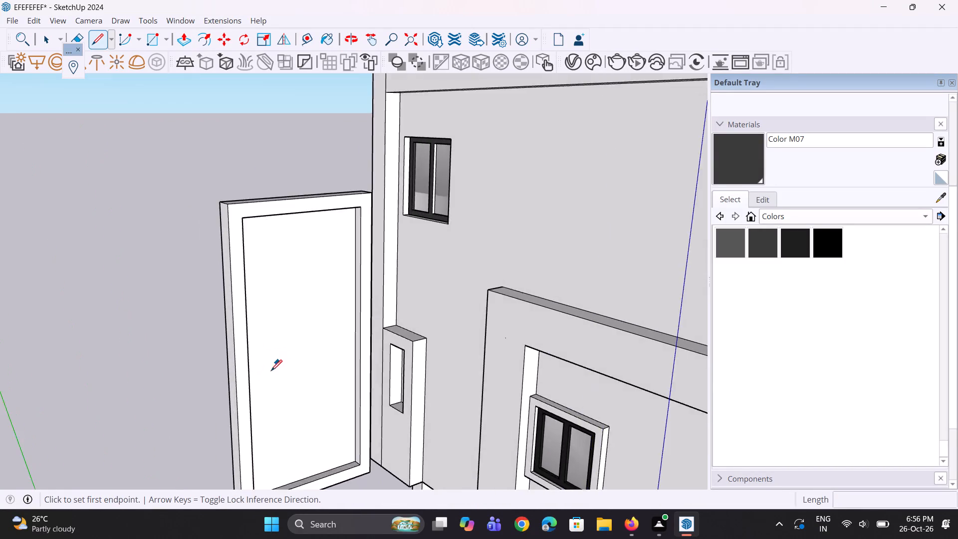
{"action": "scroll", "coordinate": [271, 371], "scroll_direction": "up", "scroll_amount": 10}
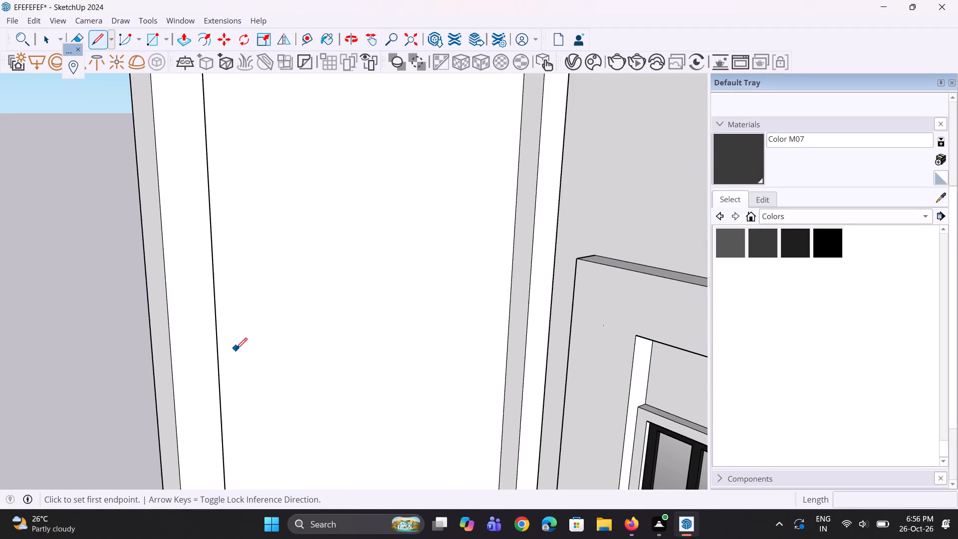
{"action": "left_click", "coordinate": [236, 349]}
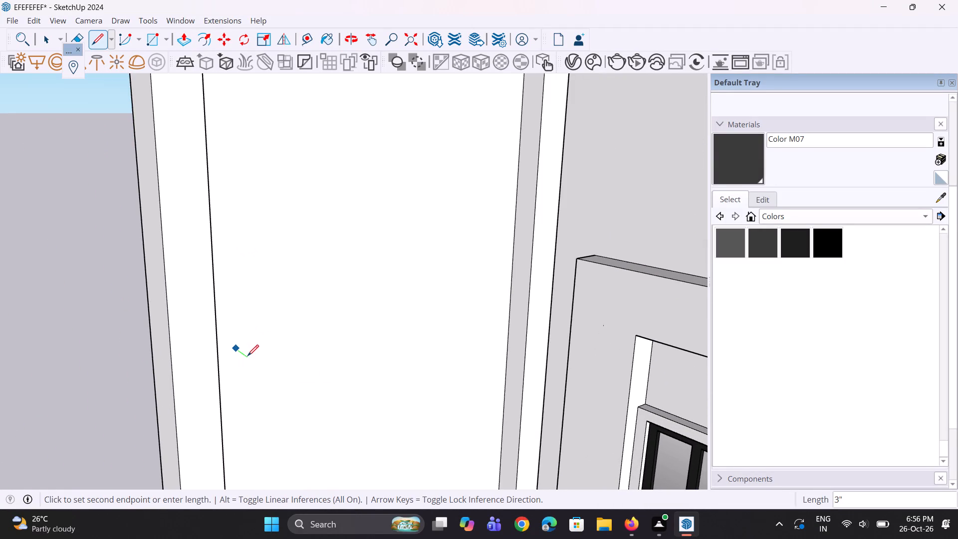
{"action": "left_click", "coordinate": [247, 356]}
{"action": "middle_click_drag", "start_coordinate": [257, 390], "coordinate": [205, 391]}
{"action": "key", "text": "space"}
Draw a circle of about 1" radius on the door panel, centred on the start of the short projecting line.
{"action": "scroll", "coordinate": [251, 353], "scroll_direction": "up", "scroll_amount": 5}
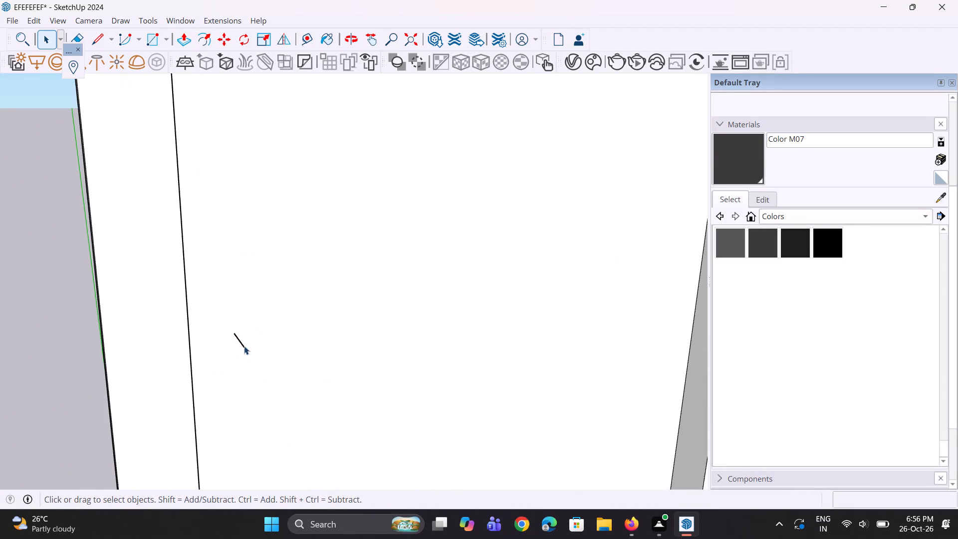
{"action": "key", "text": "c"}
{"action": "scroll", "coordinate": [241, 327], "scroll_direction": "up", "scroll_amount": 3}
{"action": "left_click", "coordinate": [229, 331]}
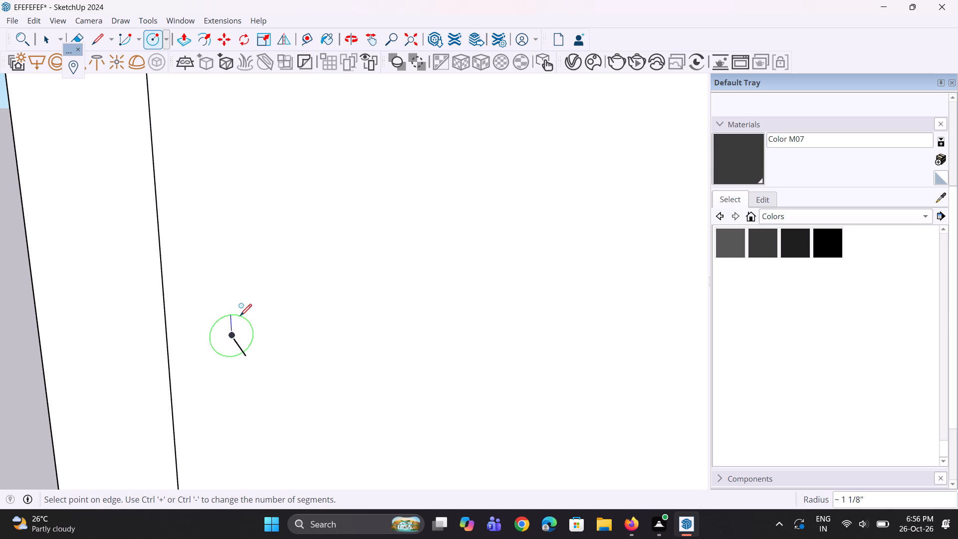
{"action": "left_click", "coordinate": [240, 320]}
{"action": "scroll", "coordinate": [235, 335], "scroll_direction": "up", "scroll_amount": 2}
{"action": "key", "text": "space"}
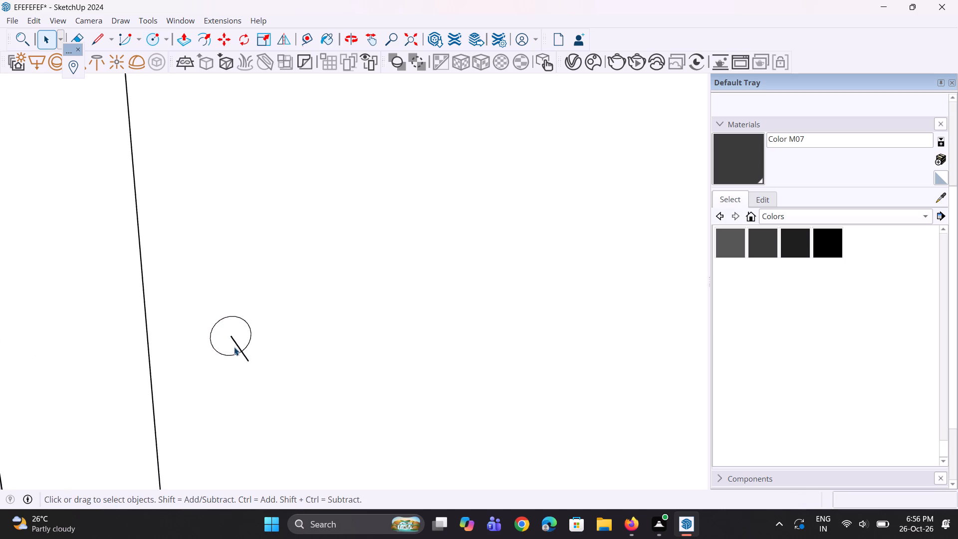
Extrude the circle along the short projecting line with Follow Me to form a cylindrical handle stem.
{"action": "left_click", "coordinate": [242, 353]}
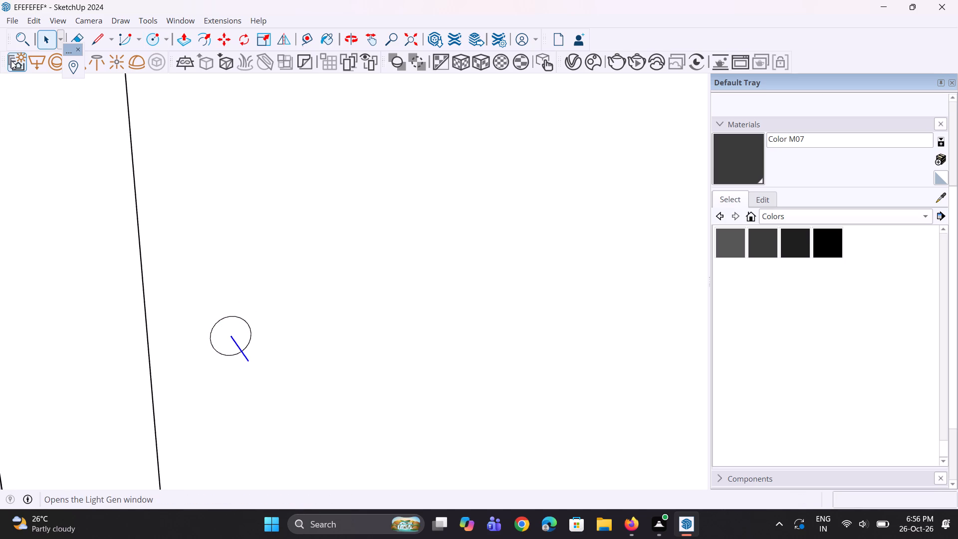
{"action": "left_click", "coordinate": [21, 35]}
{"action": "key", "text": "f"}
{"action": "key", "text": "o"}
{"action": "key", "text": "l"}
{"action": "key", "text": "l"}
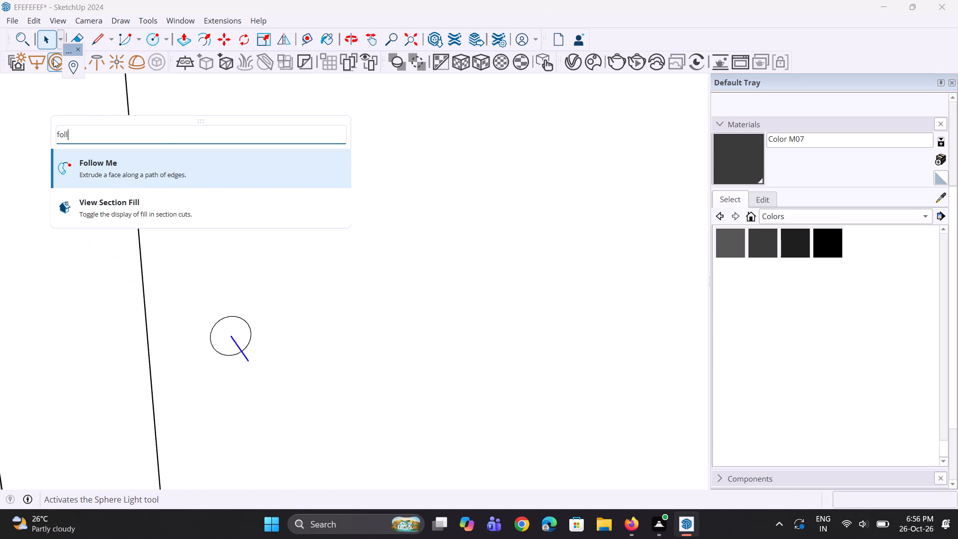
{"action": "left_click", "coordinate": [107, 162]}
{"action": "left_click", "coordinate": [224, 335]}
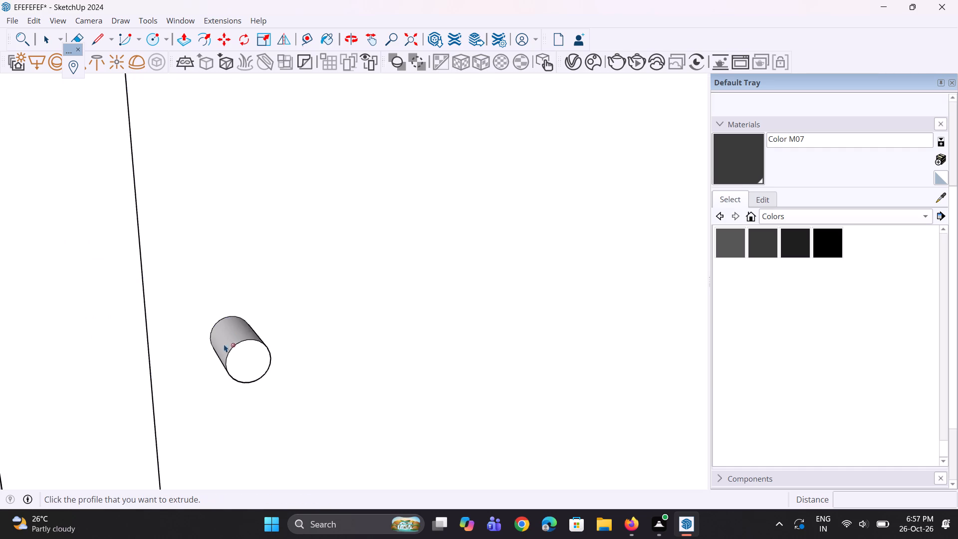
Examine the cylindrical handle stem on the door panel up close and against the whole door.
{"action": "scroll", "coordinate": [260, 420], "scroll_direction": "up", "scroll_amount": 1}
{"action": "scroll", "coordinate": [260, 420], "scroll_direction": "down", "scroll_amount": 5}
{"action": "middle_click_drag", "start_coordinate": [250, 403], "coordinate": [177, 303]}
{"action": "scroll", "coordinate": [185, 333], "scroll_direction": "down", "scroll_amount": 11}
{"action": "middle_click_drag", "start_coordinate": [196, 350], "coordinate": [228, 390]}
{"action": "scroll", "coordinate": [237, 369], "scroll_direction": "down", "scroll_amount": 6}
{"action": "middle_click_drag", "start_coordinate": [234, 368], "coordinate": [216, 394]}
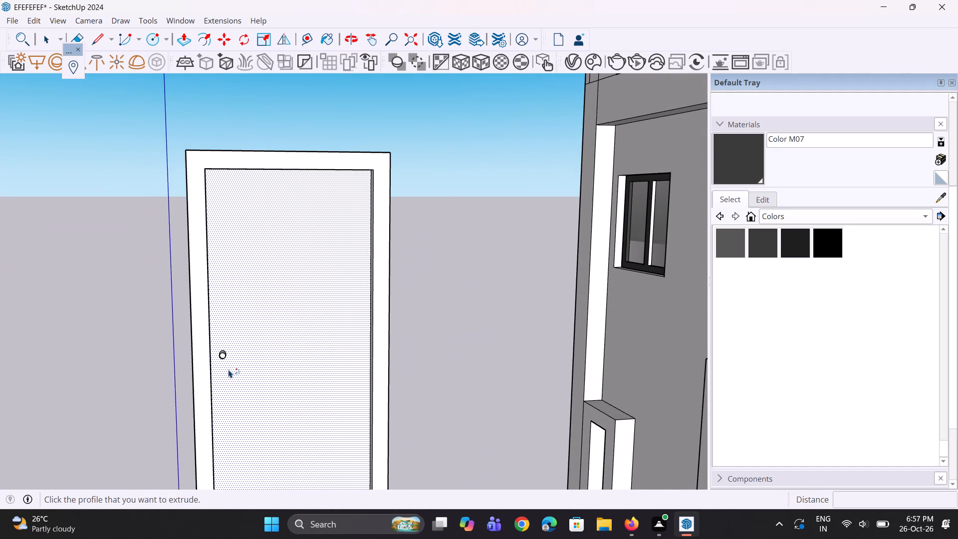
{"action": "scroll", "coordinate": [233, 366], "scroll_direction": "up", "scroll_amount": 9}
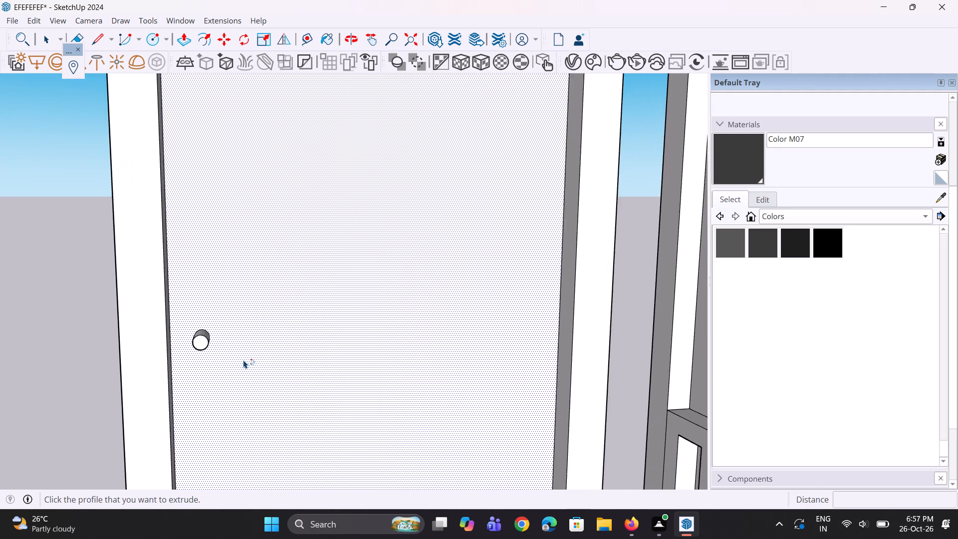
{"action": "scroll", "coordinate": [243, 360], "scroll_direction": "up", "scroll_amount": 3}
{"action": "scroll", "coordinate": [245, 356], "scroll_direction": "down", "scroll_amount": 5}
{"action": "middle_click_drag", "start_coordinate": [256, 351], "coordinate": [244, 314]}
{"action": "scroll", "coordinate": [252, 318], "scroll_direction": "down", "scroll_amount": 8}
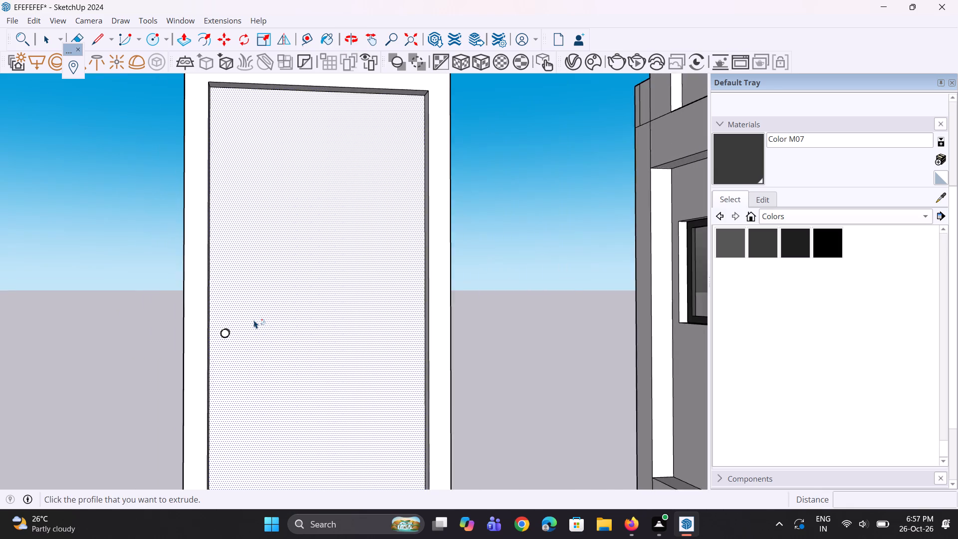
{"action": "scroll", "coordinate": [254, 320], "scroll_direction": "down", "scroll_amount": 3}
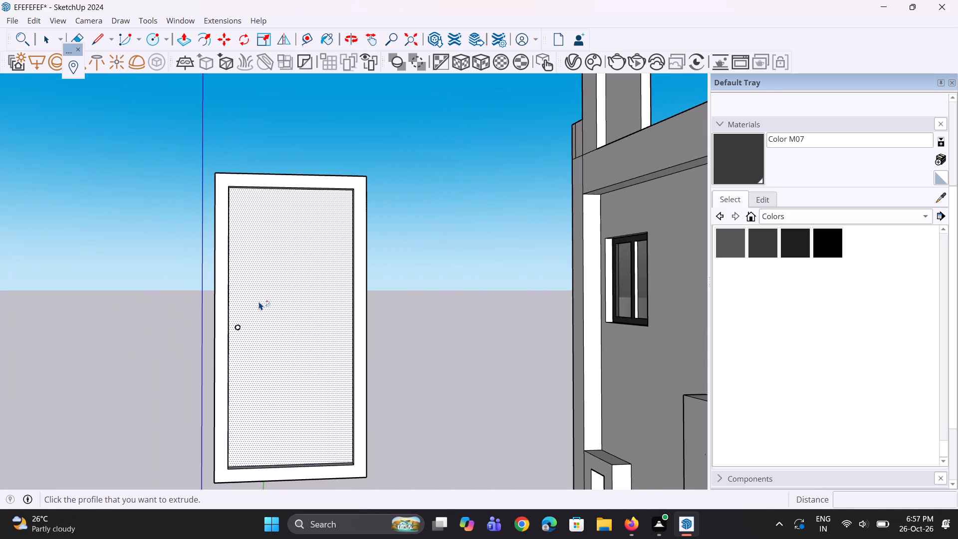
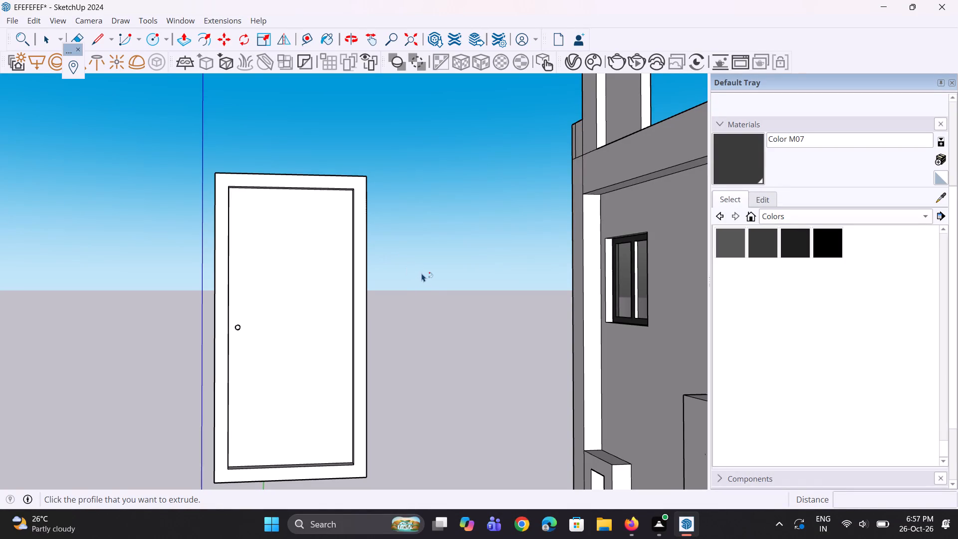
Paint the front of the door panel with Wood Bamboo from the Wood materials.
{"action": "left_click", "coordinate": [847, 216]}
{"action": "left_click", "coordinate": [789, 343]}
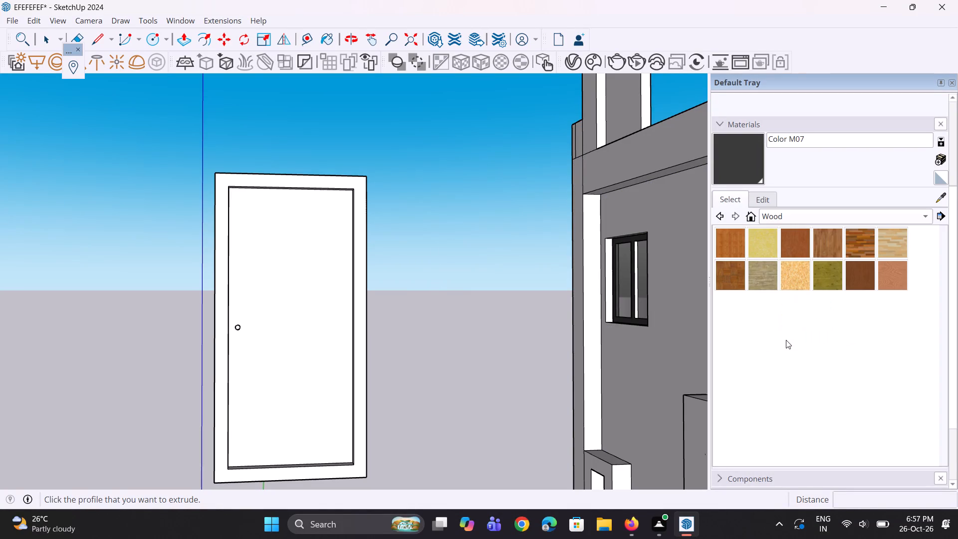
{"action": "left_click", "coordinate": [733, 249]}
{"action": "left_click", "coordinate": [273, 410]}
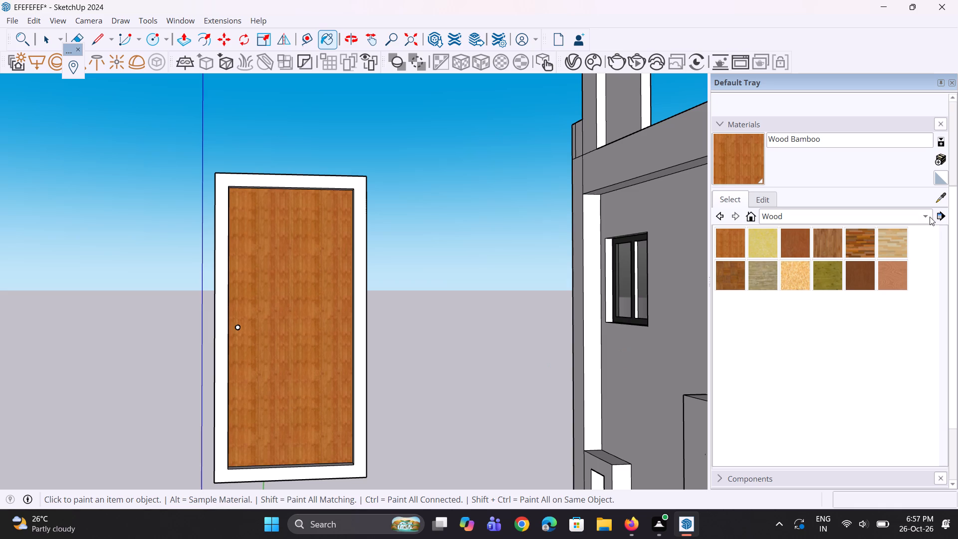
Paint the front face of the door frame with Wood Veneer 01.
{"action": "left_click", "coordinate": [864, 272]}
{"action": "scroll", "coordinate": [398, 419], "scroll_direction": "up", "scroll_amount": 2}
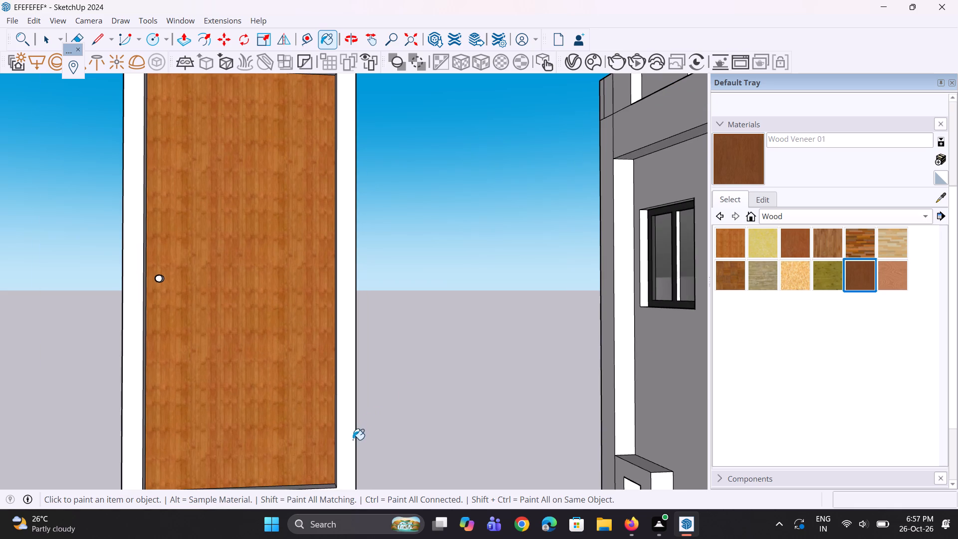
{"action": "left_click", "coordinate": [353, 440]}
Paint the two vertical inner faces of the door frame with Wood Veneer 01.
{"action": "scroll", "coordinate": [389, 427], "scroll_direction": "down", "scroll_amount": 9}
{"action": "scroll", "coordinate": [372, 422], "scroll_direction": "up", "scroll_amount": 1}
{"action": "middle_click_drag", "start_coordinate": [372, 422], "coordinate": [501, 400]}
{"action": "scroll", "coordinate": [464, 385], "scroll_direction": "up", "scroll_amount": 1}
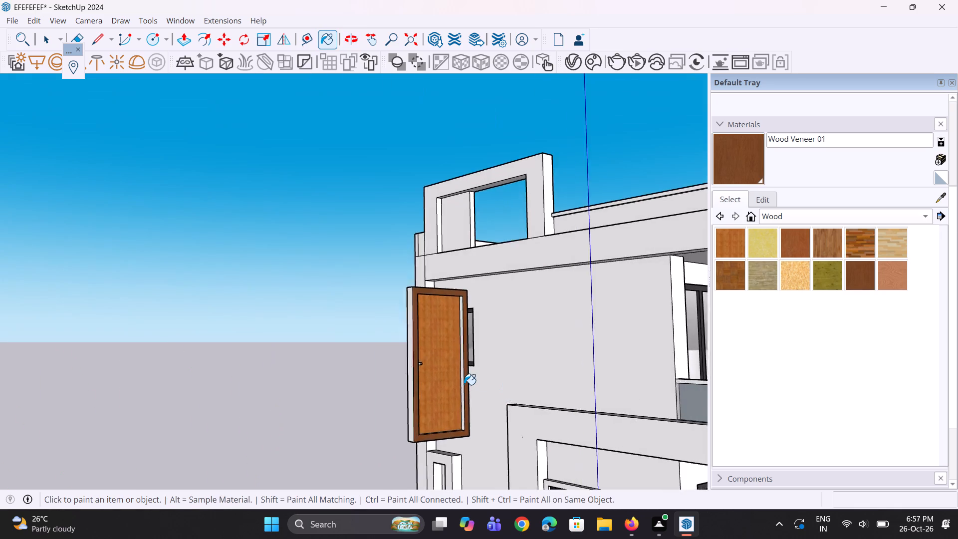
{"action": "scroll", "coordinate": [464, 385], "scroll_direction": "up", "scroll_amount": 8}
{"action": "left_click", "coordinate": [461, 385]}
{"action": "scroll", "coordinate": [461, 385], "scroll_direction": "up", "scroll_amount": 1}
{"action": "middle_click_drag", "start_coordinate": [461, 386], "coordinate": [167, 425]}
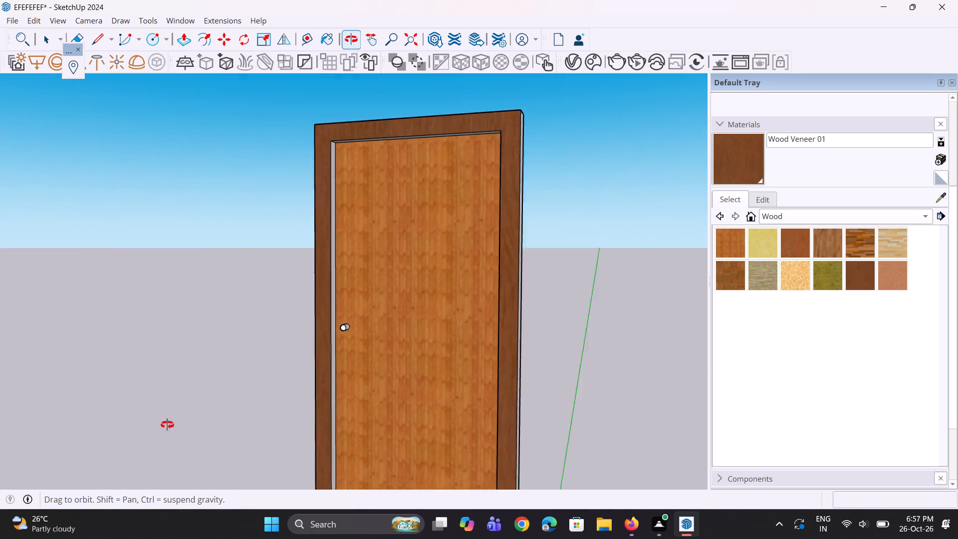
{"action": "middle_click_drag", "start_coordinate": [167, 425], "coordinate": [58, 416]}
{"action": "scroll", "coordinate": [246, 403], "scroll_direction": "up", "scroll_amount": 2}
{"action": "left_click", "coordinate": [372, 389]}
Paint the upper and lower inner faces of the door frame with Wood Veneer 01.
{"action": "scroll", "coordinate": [349, 448], "scroll_direction": "down", "scroll_amount": 5}
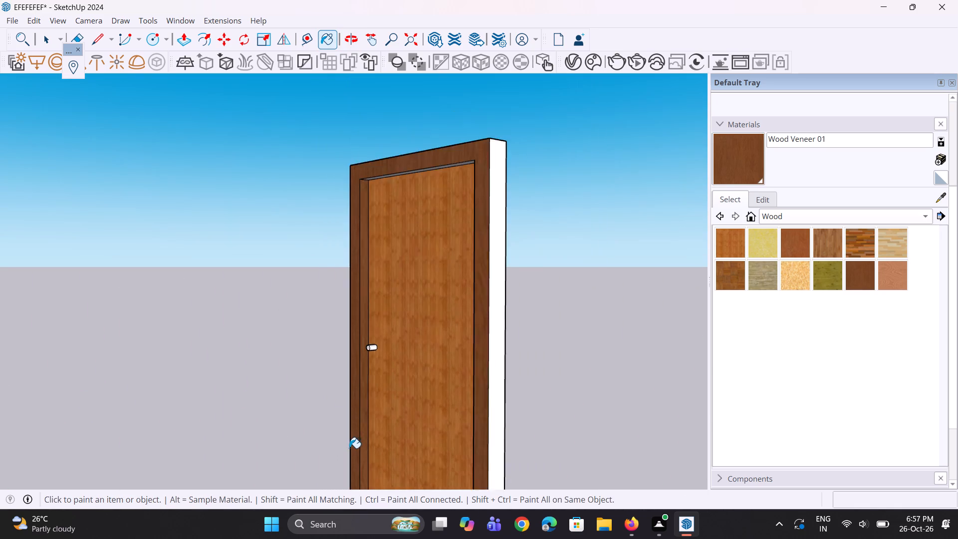
{"action": "scroll", "coordinate": [349, 446], "scroll_direction": "down", "scroll_amount": 3}
{"action": "middle_click_drag", "start_coordinate": [387, 377], "coordinate": [439, 197]}
{"action": "scroll", "coordinate": [420, 244], "scroll_direction": "up", "scroll_amount": 6}
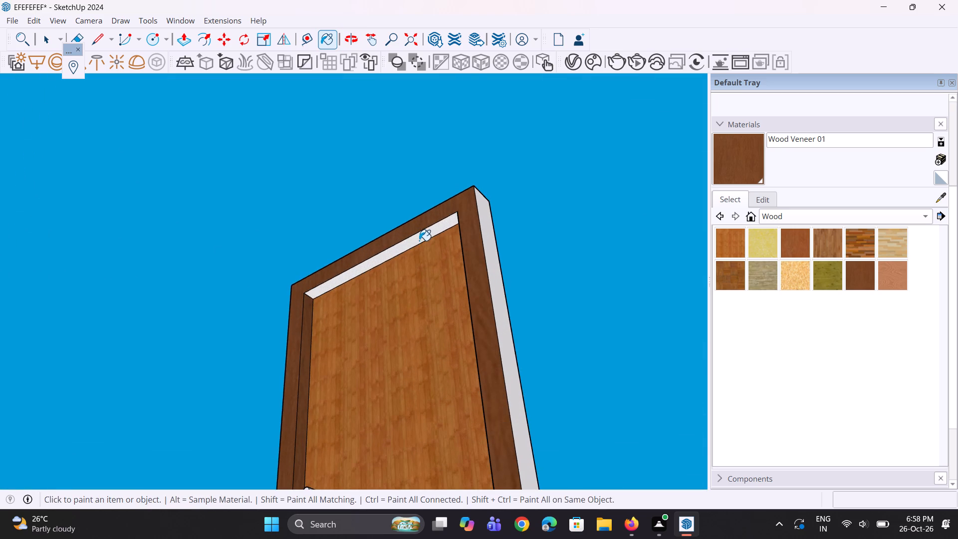
{"action": "left_click", "coordinate": [419, 237]}
{"action": "scroll", "coordinate": [340, 259], "scroll_direction": "down", "scroll_amount": 5}
{"action": "middle_click_drag", "start_coordinate": [357, 326], "coordinate": [386, 419]}
{"action": "scroll", "coordinate": [389, 418], "scroll_direction": "up", "scroll_amount": 1}
{"action": "scroll", "coordinate": [385, 336], "scroll_direction": "down", "scroll_amount": 6}
{"action": "middle_click_drag", "start_coordinate": [358, 369], "coordinate": [356, 531]}
{"action": "scroll", "coordinate": [356, 424], "scroll_direction": "up", "scroll_amount": 13}
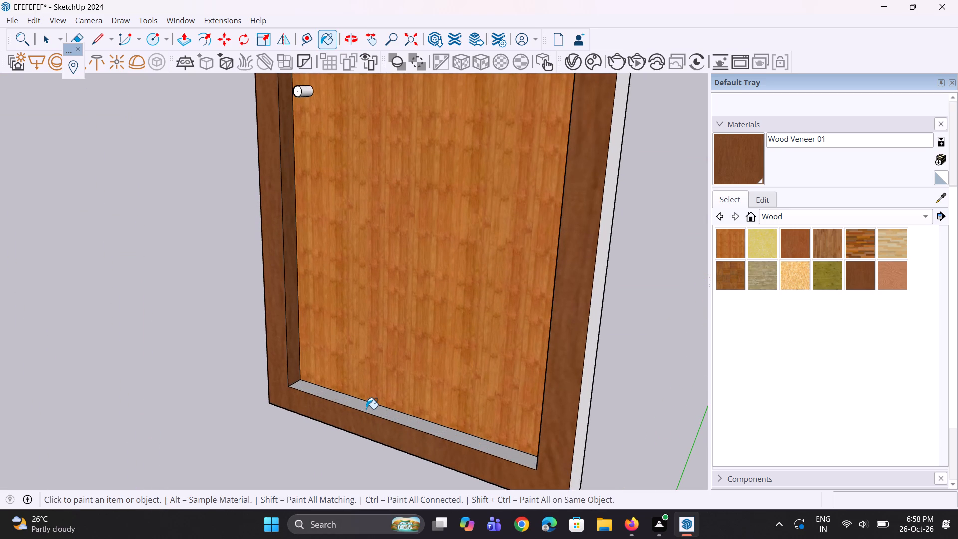
{"action": "left_click", "coordinate": [367, 409]}
Paint the side and end of the cylindrical handle stem with Wood Veneer 01.
{"action": "scroll", "coordinate": [389, 459], "scroll_direction": "down", "scroll_amount": 5}
{"action": "scroll", "coordinate": [375, 333], "scroll_direction": "up", "scroll_amount": 8}
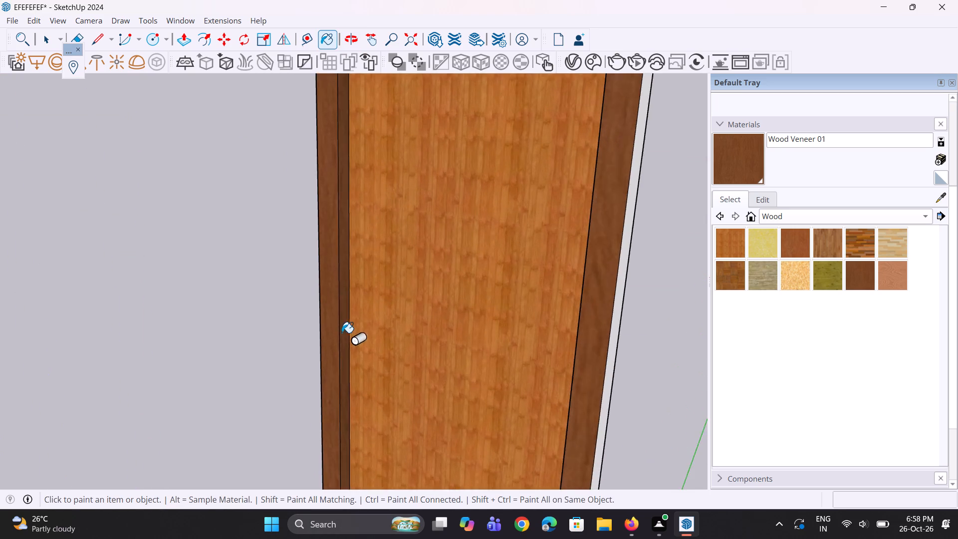
{"action": "scroll", "coordinate": [342, 333], "scroll_direction": "up", "scroll_amount": 8}
{"action": "left_click", "coordinate": [361, 341]}
{"action": "left_click", "coordinate": [350, 345]}
Paint the door's handle-side outer face, back face and top face with Wood Veneer 01.
{"action": "scroll", "coordinate": [349, 371], "scroll_direction": "down", "scroll_amount": 4}
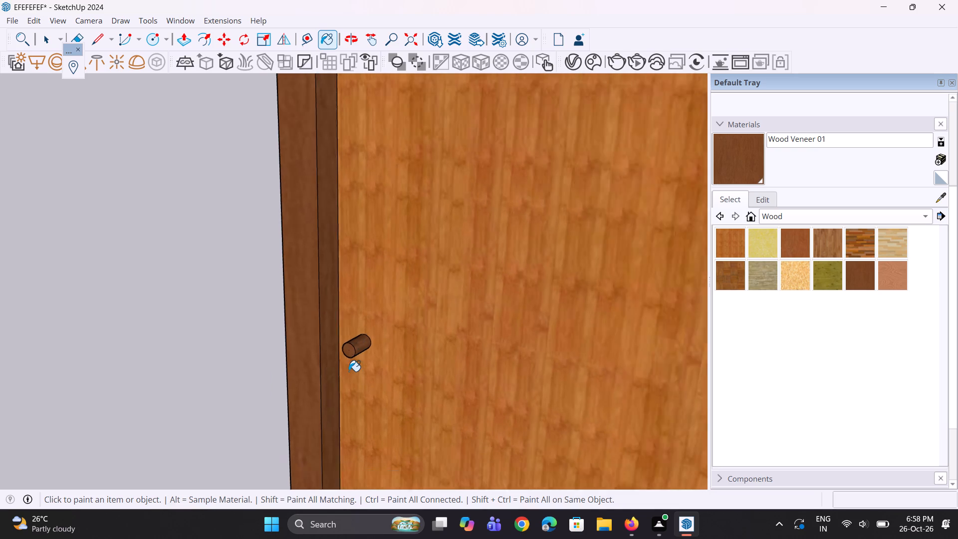
{"action": "scroll", "coordinate": [349, 371], "scroll_direction": "down", "scroll_amount": 1}
{"action": "scroll", "coordinate": [352, 375], "scroll_direction": "up", "scroll_amount": 2}
{"action": "middle_click_drag", "start_coordinate": [355, 375], "coordinate": [509, 301]}
{"action": "scroll", "coordinate": [322, 387], "scroll_direction": "down", "scroll_amount": 6}
{"action": "middle_click_drag", "start_coordinate": [322, 395], "coordinate": [588, 383]}
{"action": "scroll", "coordinate": [307, 382], "scroll_direction": "up", "scroll_amount": 1}
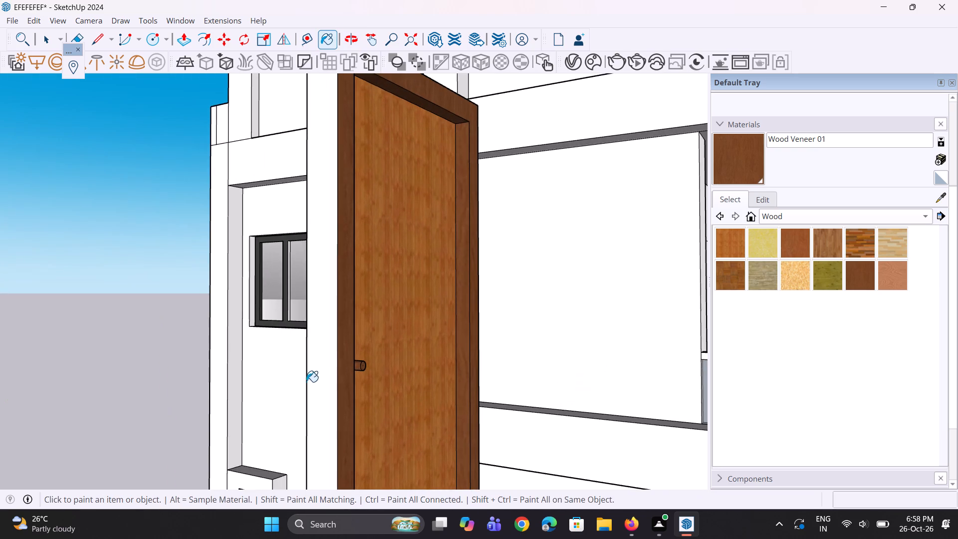
{"action": "left_click", "coordinate": [330, 389]}
{"action": "middle_click_drag", "start_coordinate": [365, 428], "coordinate": [637, 430]}
{"action": "left_click", "coordinate": [361, 353]}
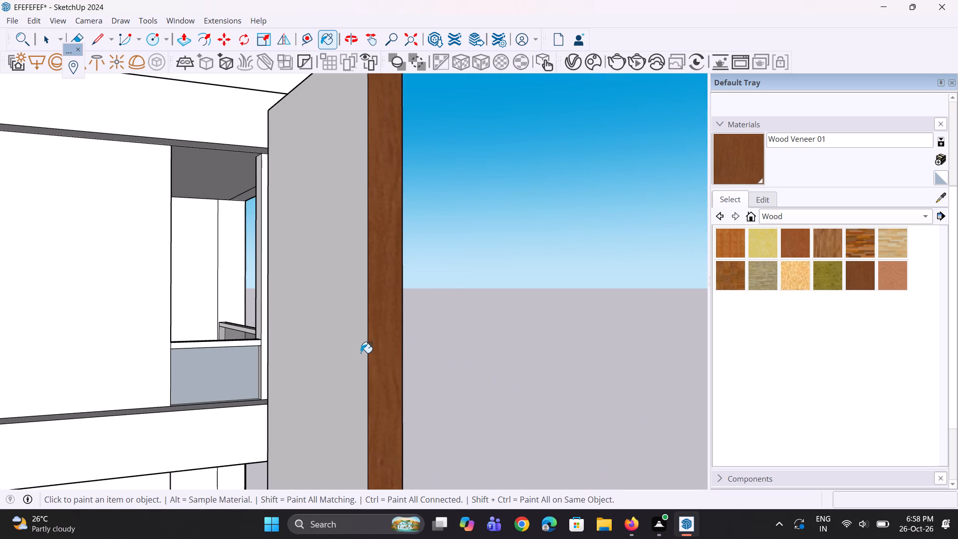
{"action": "scroll", "coordinate": [348, 383], "scroll_direction": "down", "scroll_amount": 6}
{"action": "middle_click_drag", "start_coordinate": [385, 202], "coordinate": [298, 361]}
{"action": "scroll", "coordinate": [324, 273], "scroll_direction": "up", "scroll_amount": 2}
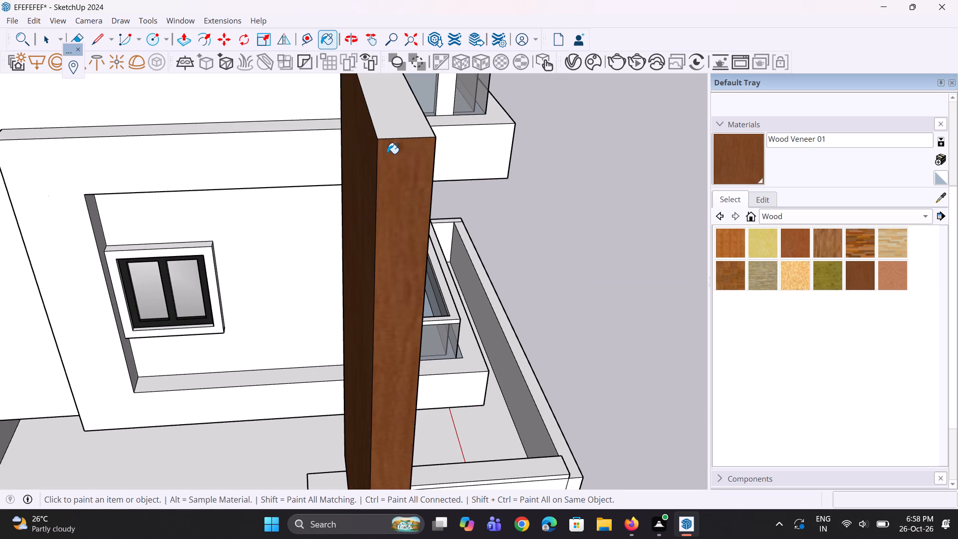
{"action": "left_click", "coordinate": [403, 132]}
Paint the door frame's remaining outer side face and its underside with Wood Veneer 01.
{"action": "scroll", "coordinate": [322, 358], "scroll_direction": "down", "scroll_amount": 5}
{"action": "middle_click_drag", "start_coordinate": [426, 365], "coordinate": [60, 326]}
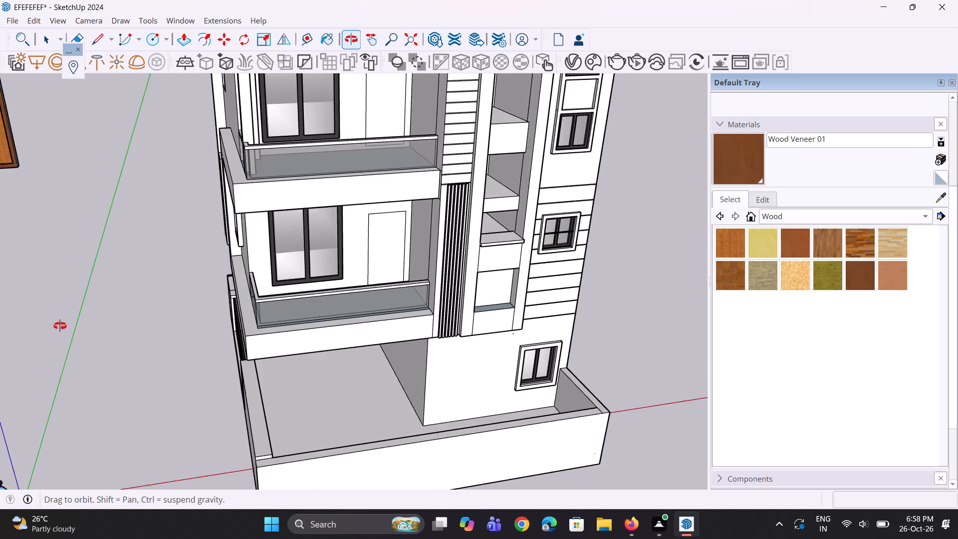
{"action": "middle_click_drag", "start_coordinate": [60, 326], "coordinate": [89, 322]}
{"action": "scroll", "coordinate": [221, 373], "scroll_direction": "down", "scroll_amount": 6}
{"action": "scroll", "coordinate": [126, 253], "scroll_direction": "up", "scroll_amount": 15}
{"action": "middle_click_drag", "start_coordinate": [109, 321], "coordinate": [49, 347]}
{"action": "scroll", "coordinate": [116, 297], "scroll_direction": "up", "scroll_amount": 9}
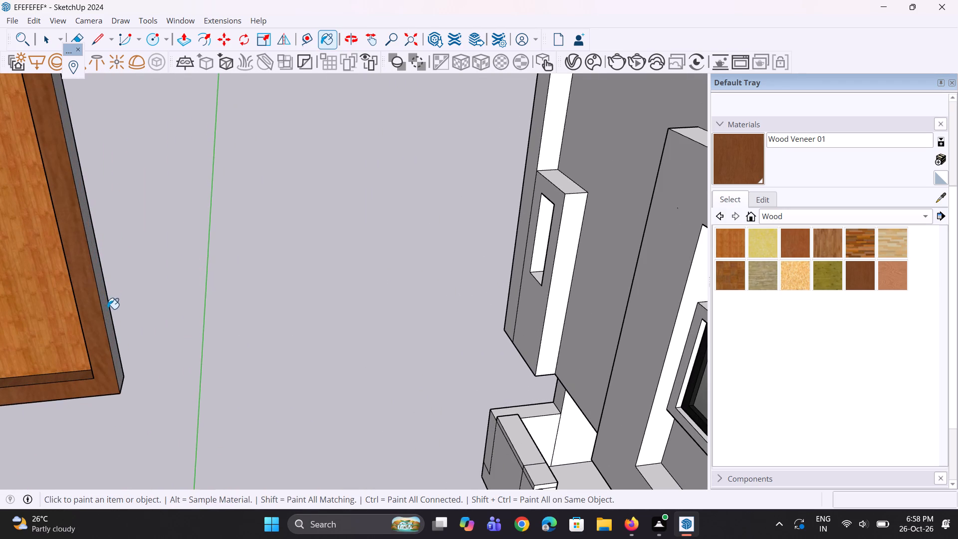
{"action": "left_click", "coordinate": [107, 309]}
{"action": "scroll", "coordinate": [133, 358], "scroll_direction": "down", "scroll_amount": 11}
{"action": "middle_click_drag", "start_coordinate": [134, 355], "coordinate": [190, 117]}
{"action": "scroll", "coordinate": [134, 355], "scroll_direction": "up", "scroll_amount": 1}
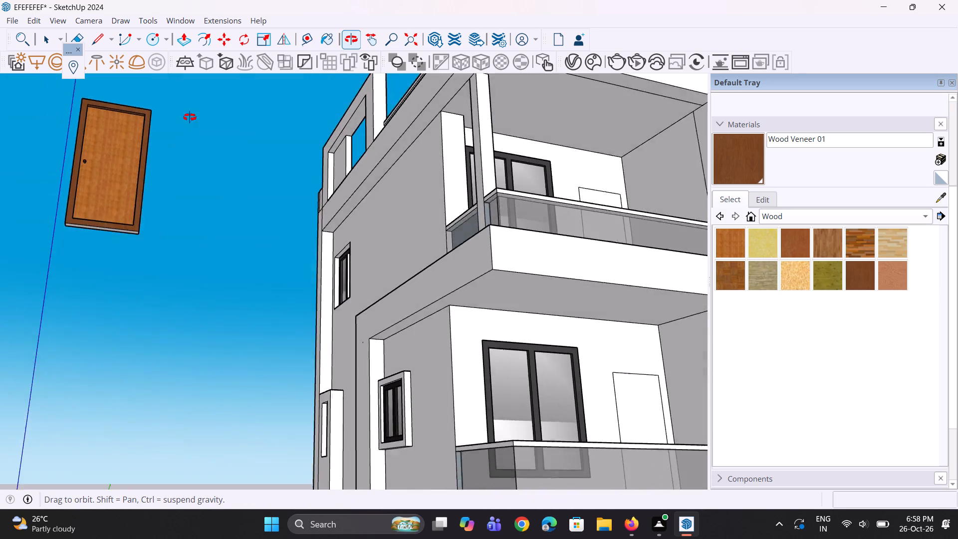
{"action": "middle_click_drag", "start_coordinate": [190, 117], "coordinate": [190, 116]}
{"action": "scroll", "coordinate": [103, 182], "scroll_direction": "up", "scroll_amount": 8}
{"action": "left_click", "coordinate": [90, 209]}
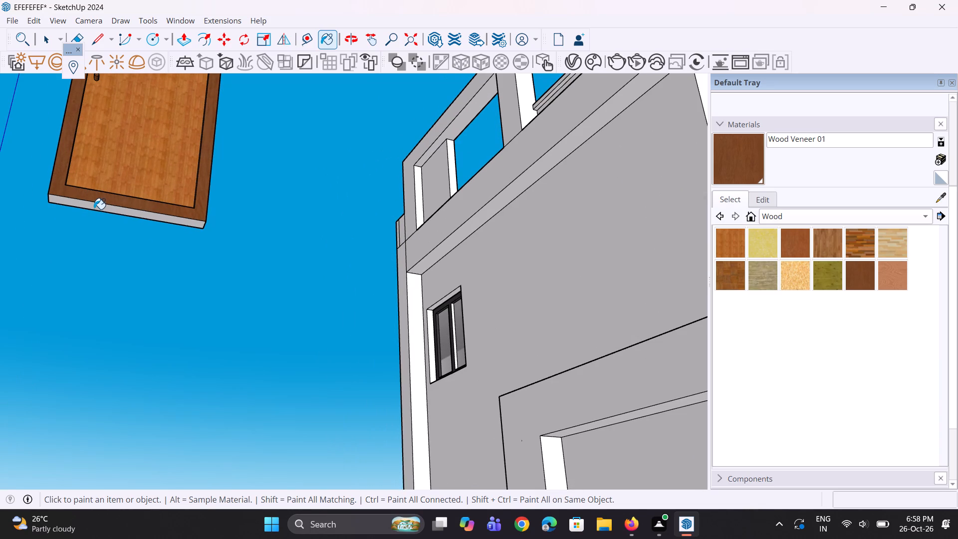
{"action": "left_click", "coordinate": [153, 217]}
Select the entire door with its frame and handle and make it a group.
{"action": "scroll", "coordinate": [156, 328], "scroll_direction": "down", "scroll_amount": 6}
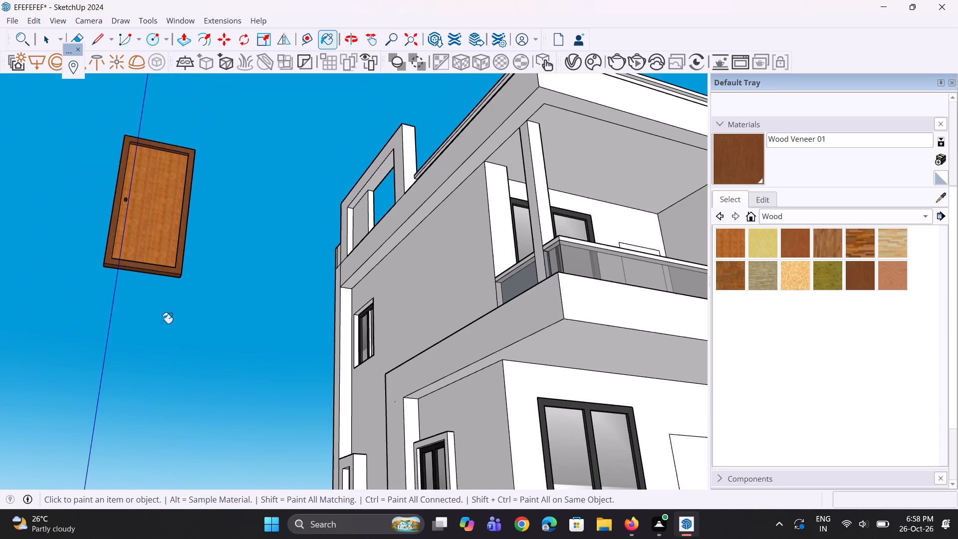
{"action": "middle_click_drag", "start_coordinate": [173, 270], "coordinate": [157, 332]}
{"action": "scroll", "coordinate": [157, 335], "scroll_direction": "down", "scroll_amount": 3}
{"action": "scroll", "coordinate": [87, 249], "scroll_direction": "up", "scroll_amount": 5}
{"action": "key", "text": "space"}
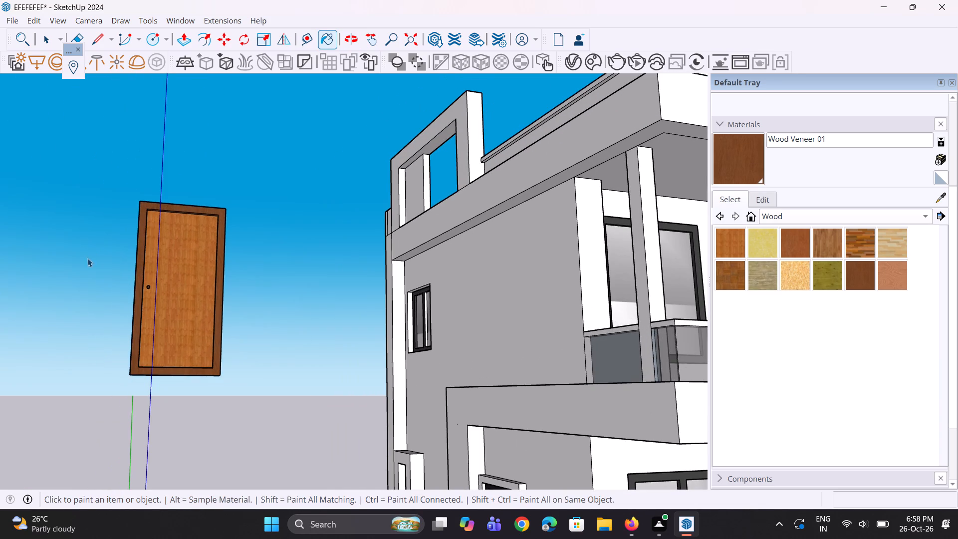
{"action": "key", "text": "space"}
{"action": "scroll", "coordinate": [93, 264], "scroll_direction": "down", "scroll_amount": 4}
{"action": "left_click_drag", "start_coordinate": [99, 155], "coordinate": [208, 366]}
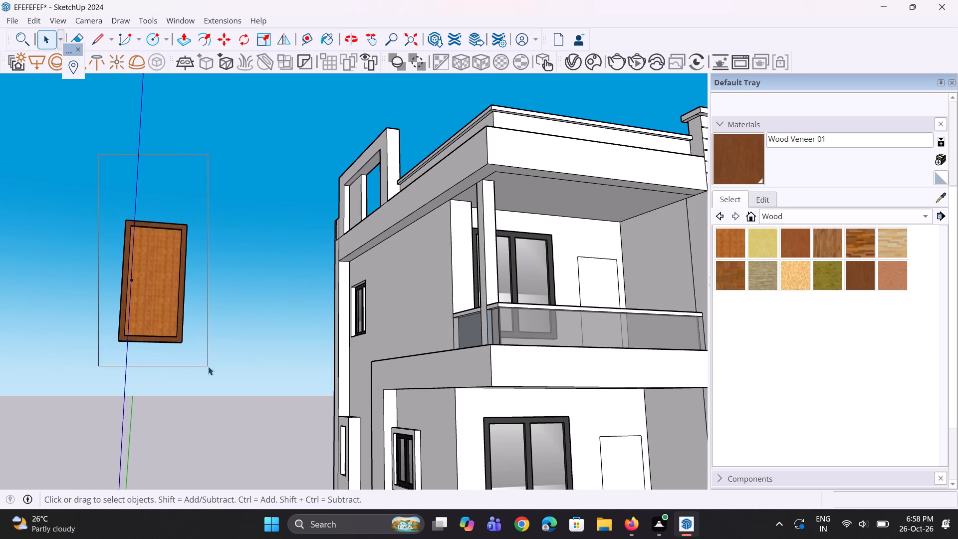
{"action": "right_click", "coordinate": [162, 291]}
{"action": "left_click", "coordinate": [231, 147]}
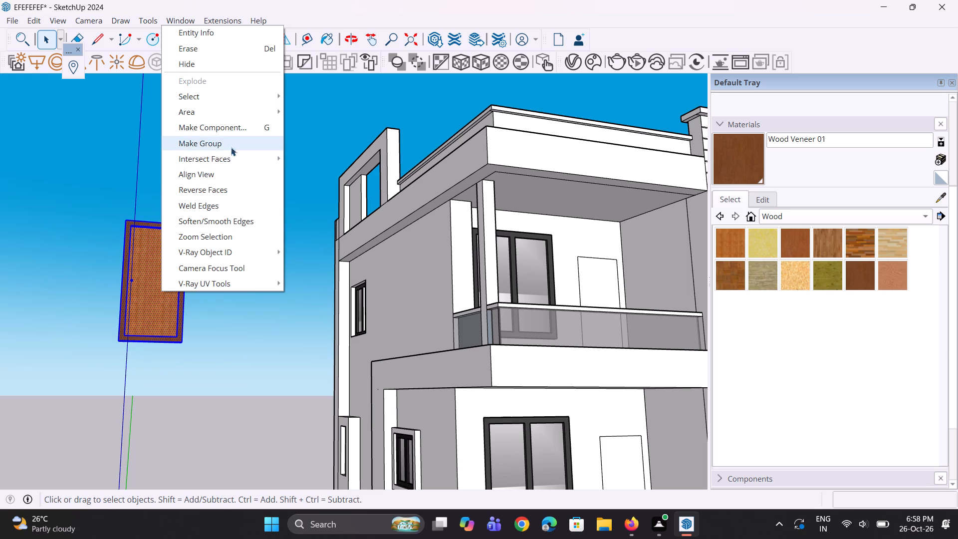
Push the doorway faces behind the upper and lower balconies into the wall by about 3' 8 1/2".
{"action": "scroll", "coordinate": [199, 356], "scroll_direction": "down", "scroll_amount": 5}
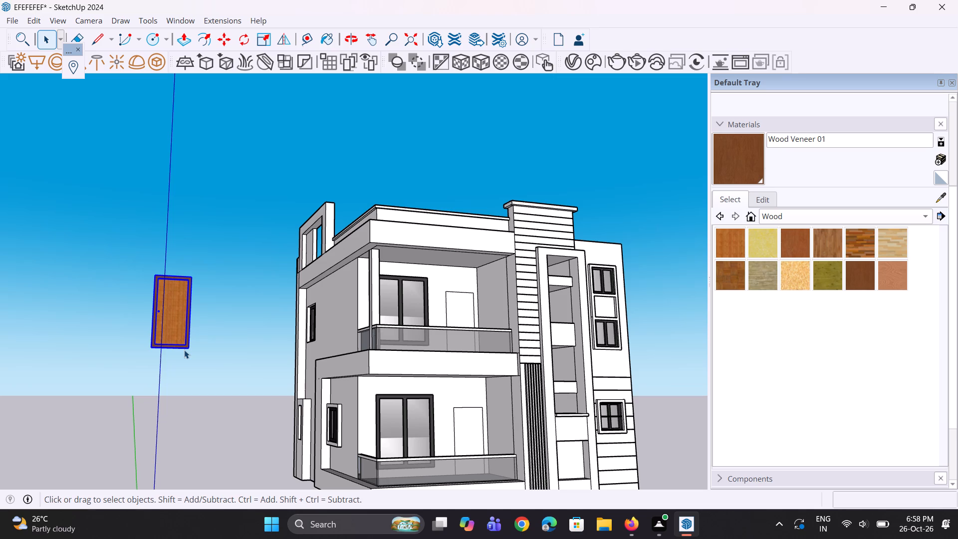
{"action": "scroll", "coordinate": [93, 362], "scroll_direction": "down", "scroll_amount": 2}
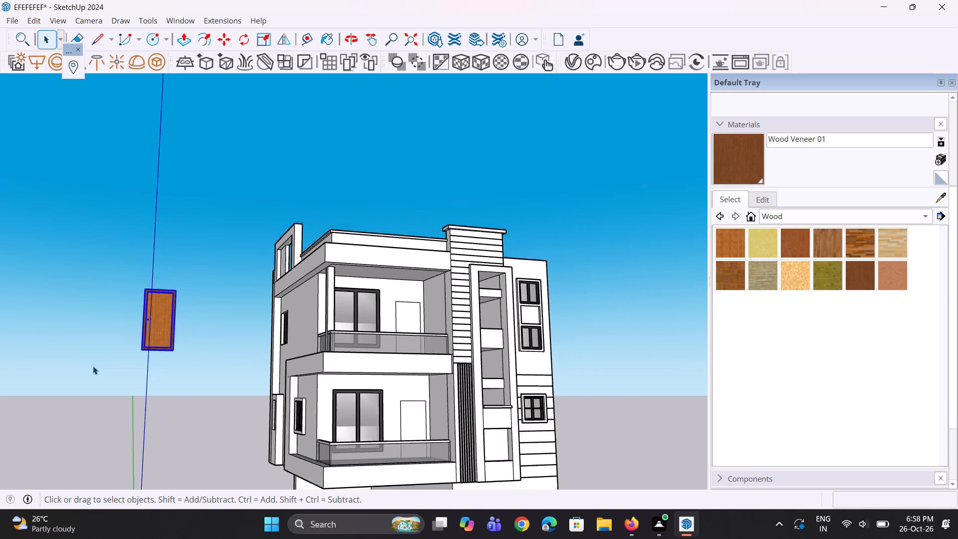
{"action": "scroll", "coordinate": [93, 366], "scroll_direction": "down", "scroll_amount": 2}
{"action": "middle_click_drag", "start_coordinate": [218, 407], "coordinate": [125, 537]}
{"action": "scroll", "coordinate": [406, 264], "scroll_direction": "up", "scroll_amount": 5}
{"action": "key", "text": "p"}
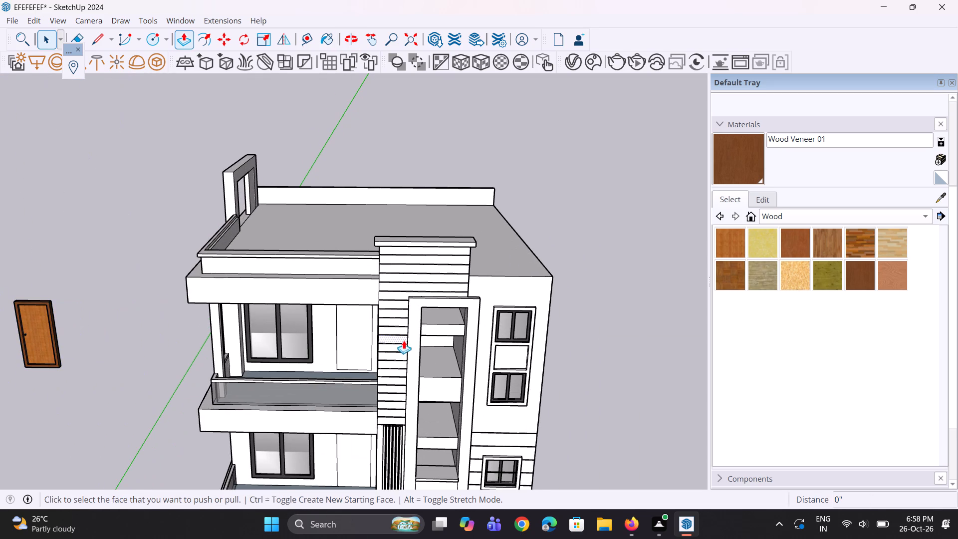
{"action": "double_click", "coordinate": [355, 349]}
{"action": "left_click", "coordinate": [355, 349]}
{"action": "left_click", "coordinate": [355, 338]}
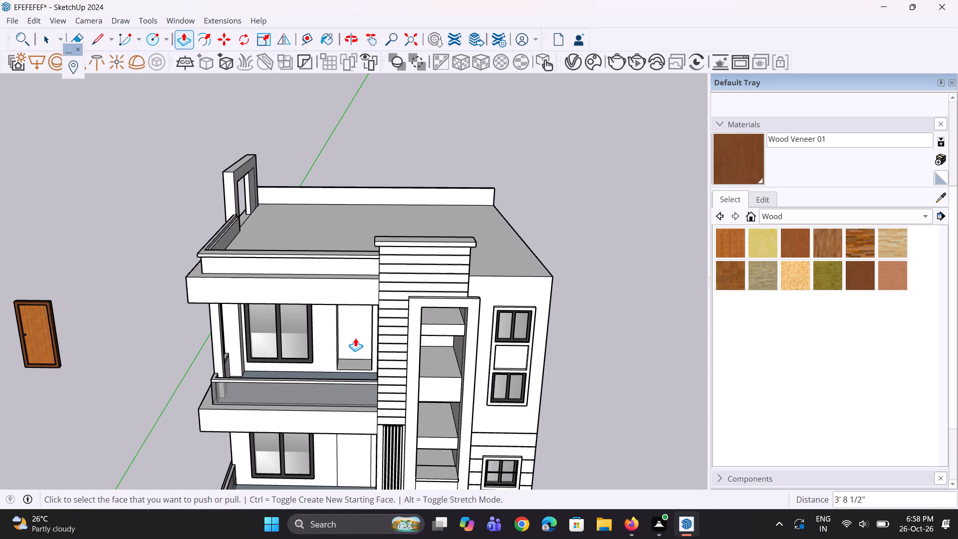
{"action": "double_click", "coordinate": [355, 458]}
{"action": "scroll", "coordinate": [356, 424], "scroll_direction": "down", "scroll_amount": 5}
{"action": "middle_click_drag", "start_coordinate": [346, 429], "coordinate": [342, 407]}
{"action": "scroll", "coordinate": [289, 403], "scroll_direction": "up", "scroll_amount": 2}
Move the door group by its bottom corner into the upper balcony's doorway opening.
{"action": "key", "text": "space"}
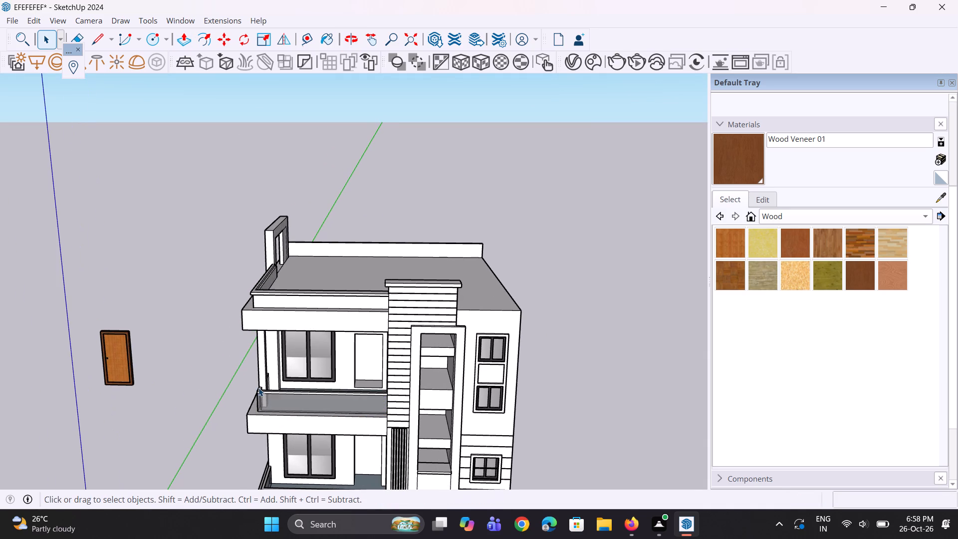
{"action": "key", "text": "space"}
{"action": "left_click", "coordinate": [126, 382]}
{"action": "scroll", "coordinate": [129, 391], "scroll_direction": "up", "scroll_amount": 9}
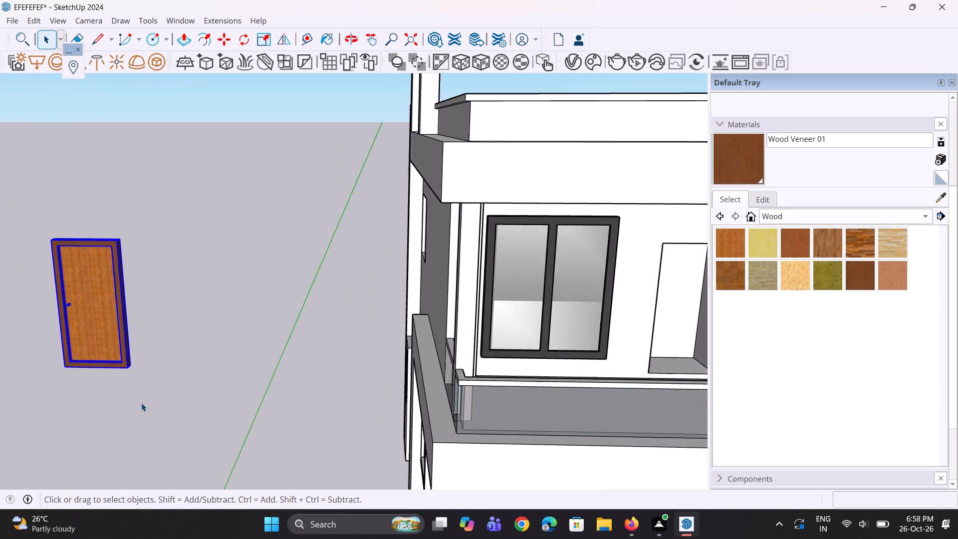
{"action": "scroll", "coordinate": [141, 403], "scroll_direction": "up", "scroll_amount": 2}
{"action": "key", "text": "m"}
{"action": "scroll", "coordinate": [136, 376], "scroll_direction": "up", "scroll_amount": 6}
{"action": "left_click", "coordinate": [117, 348]}
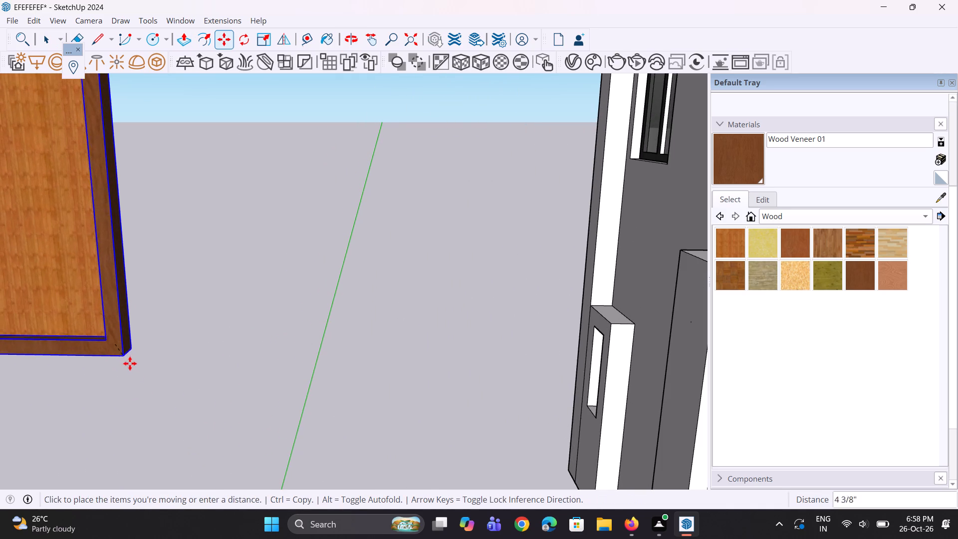
{"action": "scroll", "coordinate": [130, 365], "scroll_direction": "down", "scroll_amount": 14}
{"action": "scroll", "coordinate": [272, 356], "scroll_direction": "down", "scroll_amount": 4}
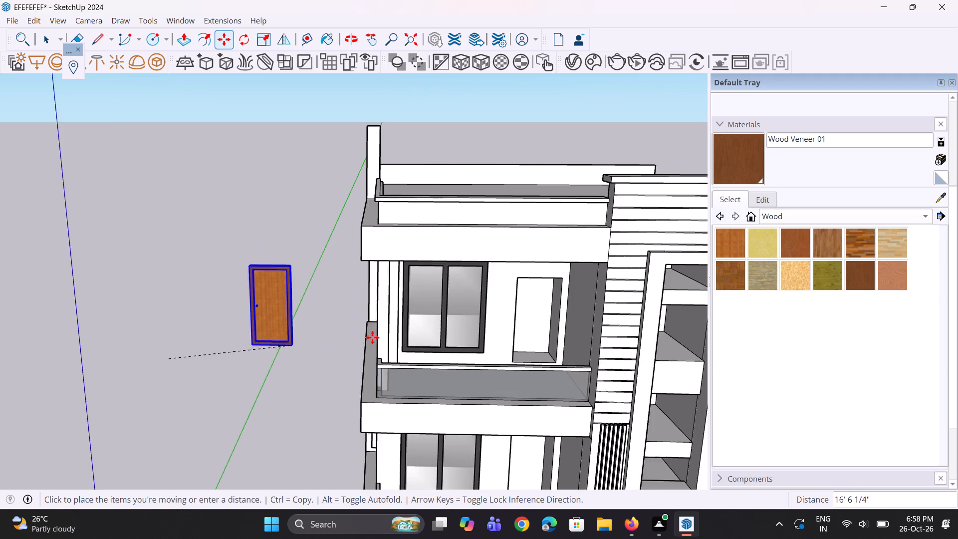
{"action": "scroll", "coordinate": [484, 326], "scroll_direction": "up", "scroll_amount": 4}
{"action": "scroll", "coordinate": [557, 363], "scroll_direction": "up", "scroll_amount": 3}
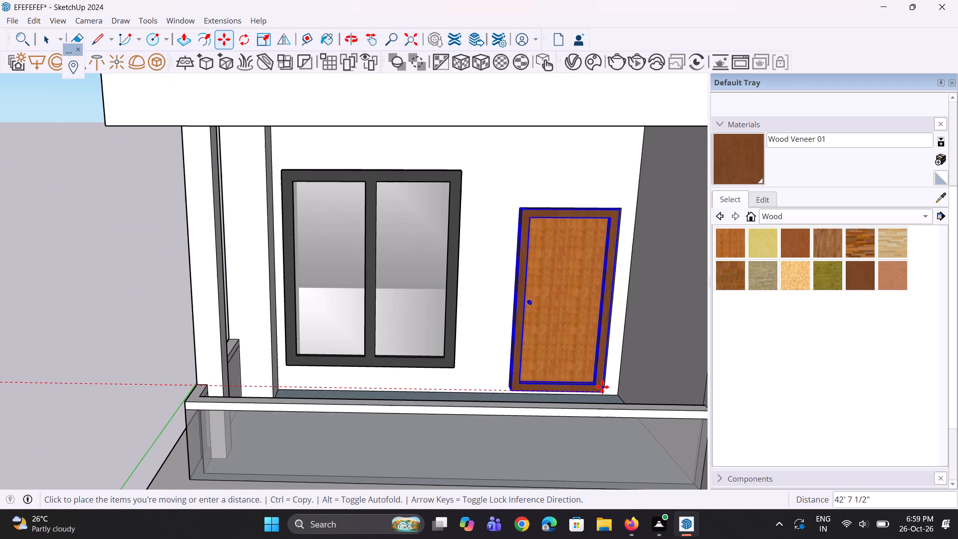
{"action": "left_click", "coordinate": [602, 383]}
Copy the door group from the upper balcony's doorway down into the lower balcony's doorway, and clear the selection.
{"action": "scroll", "coordinate": [541, 361], "scroll_direction": "down", "scroll_amount": 5}
{"action": "middle_click_drag", "start_coordinate": [552, 390], "coordinate": [542, 352]}
{"action": "scroll", "coordinate": [549, 358], "scroll_direction": "down", "scroll_amount": 2}
{"action": "middle_click_drag", "start_coordinate": [549, 358], "coordinate": [558, 428]}
{"action": "scroll", "coordinate": [556, 415], "scroll_direction": "up", "scroll_amount": 3}
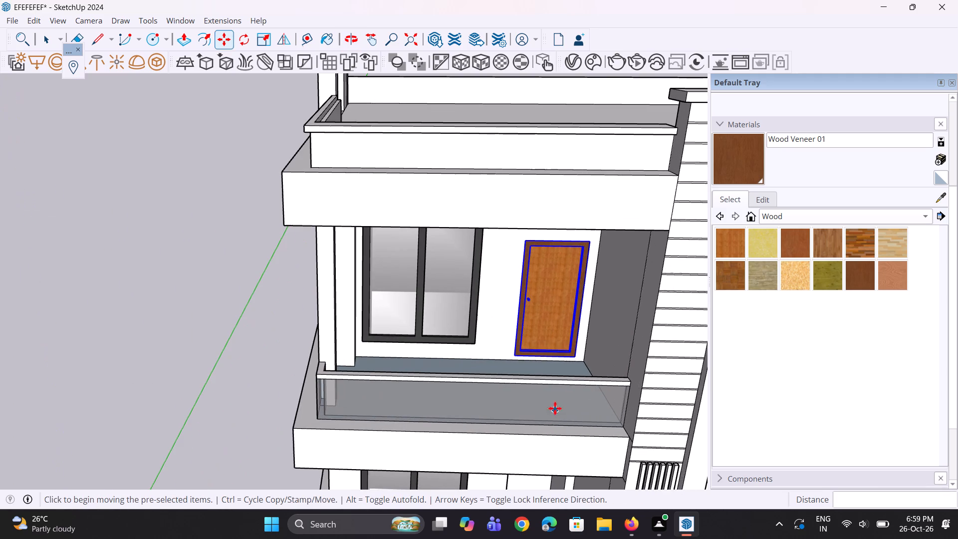
{"action": "key", "text": "m"}
{"action": "left_click", "coordinate": [576, 355]}
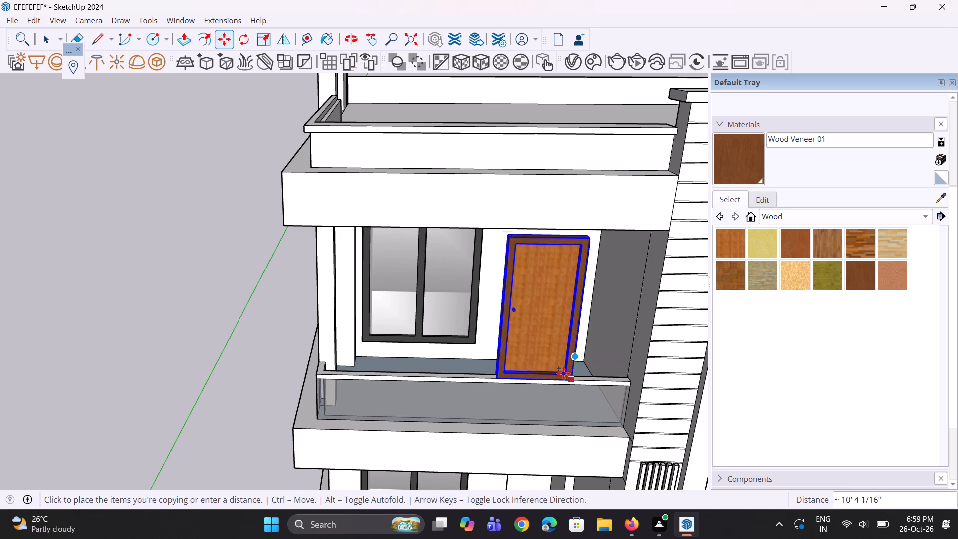
{"action": "scroll", "coordinate": [561, 370], "scroll_direction": "down", "scroll_amount": 9}
{"action": "scroll", "coordinate": [549, 427], "scroll_direction": "up", "scroll_amount": 7}
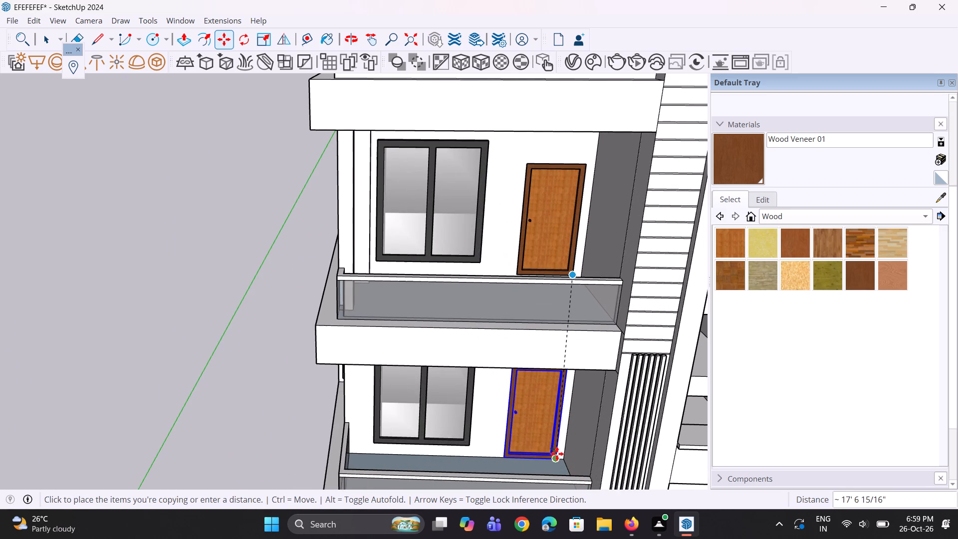
{"action": "left_click", "coordinate": [557, 455]}
{"action": "middle_click_drag", "start_coordinate": [501, 435], "coordinate": [463, 339]}
{"action": "scroll", "coordinate": [465, 345], "scroll_direction": "up", "scroll_amount": 1}
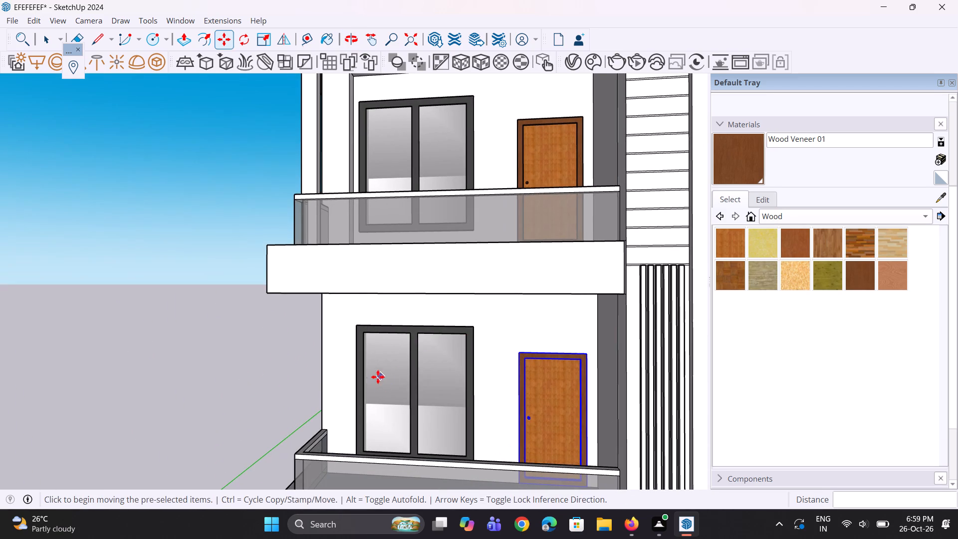
{"action": "key", "text": "space"}
{"action": "key", "text": "space"}
{"action": "left_click", "coordinate": [178, 353]}
Examine the house front with the doors on both balcony floors, close up and as a whole.
{"action": "scroll", "coordinate": [177, 403], "scroll_direction": "down", "scroll_amount": 7}
{"action": "scroll", "coordinate": [174, 390], "scroll_direction": "up", "scroll_amount": 1}
{"action": "middle_click_drag", "start_coordinate": [174, 390], "coordinate": [218, 367]}
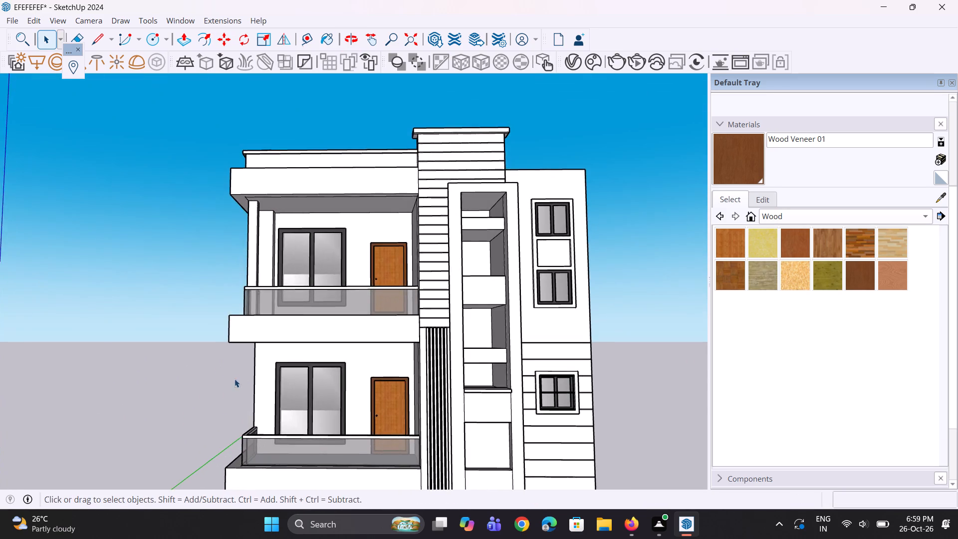
{"action": "scroll", "coordinate": [245, 381], "scroll_direction": "down", "scroll_amount": 6}
{"action": "middle_click_drag", "start_coordinate": [261, 382], "coordinate": [335, 424]}
{"action": "scroll", "coordinate": [289, 381], "scroll_direction": "down", "scroll_amount": 5}
{"action": "middle_click_drag", "start_coordinate": [301, 437], "coordinate": [293, 413]}
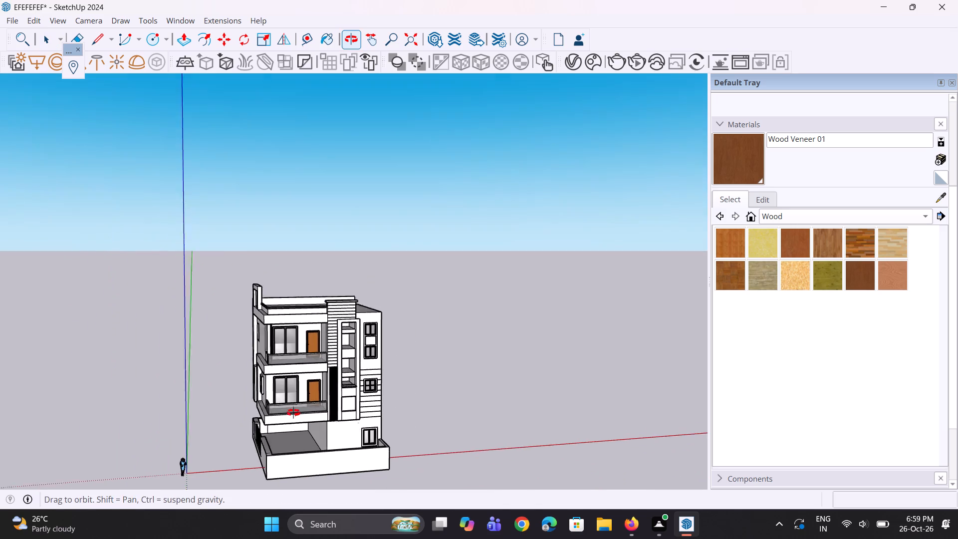
{"action": "middle_click_drag", "start_coordinate": [293, 413], "coordinate": [293, 408]}
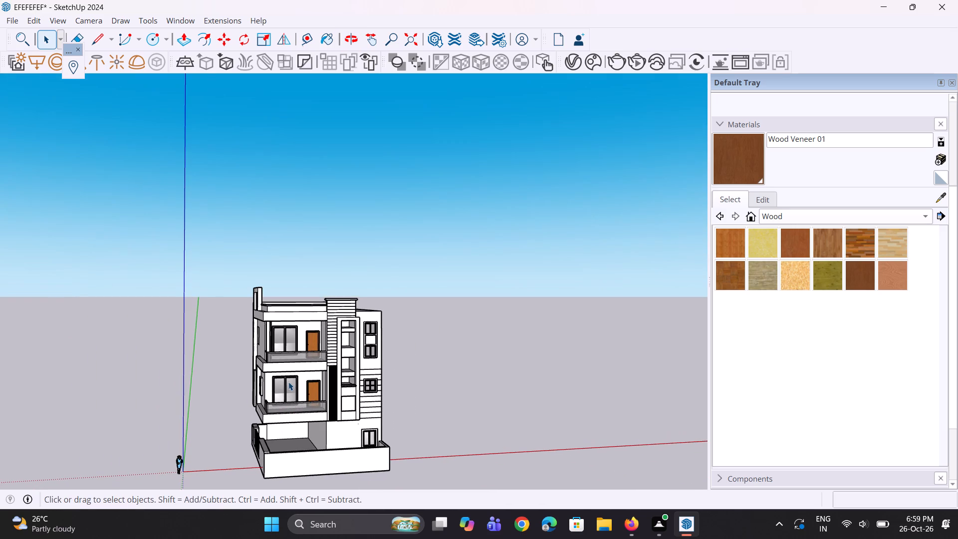
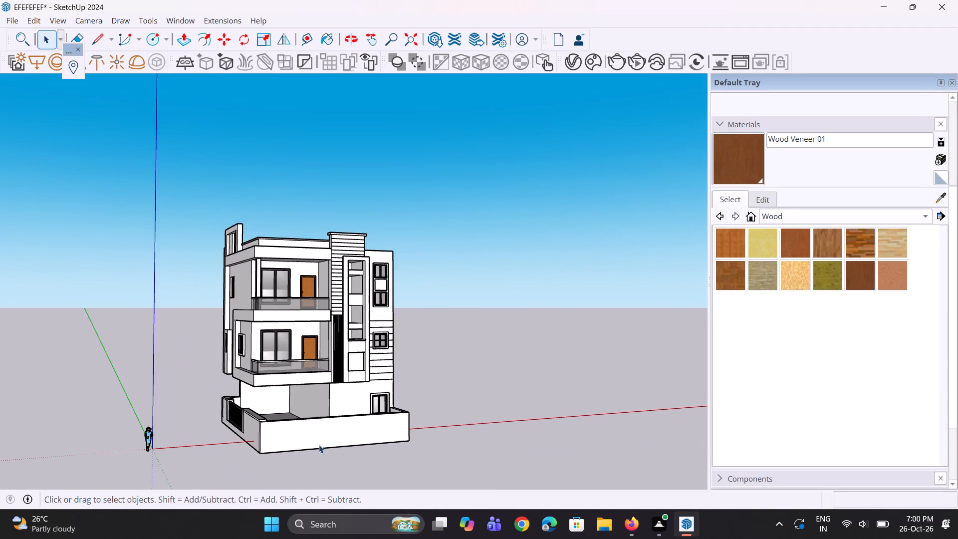
Draw a rectangle about 3' 2" by 3' 10" on the front boundary wall near its gate-side end.
{"action": "scroll", "coordinate": [319, 445], "scroll_direction": "up", "scroll_amount": 4}
{"action": "middle_click_drag", "start_coordinate": [348, 458], "coordinate": [299, 464]}
{"action": "scroll", "coordinate": [253, 436], "scroll_direction": "up", "scroll_amount": 8}
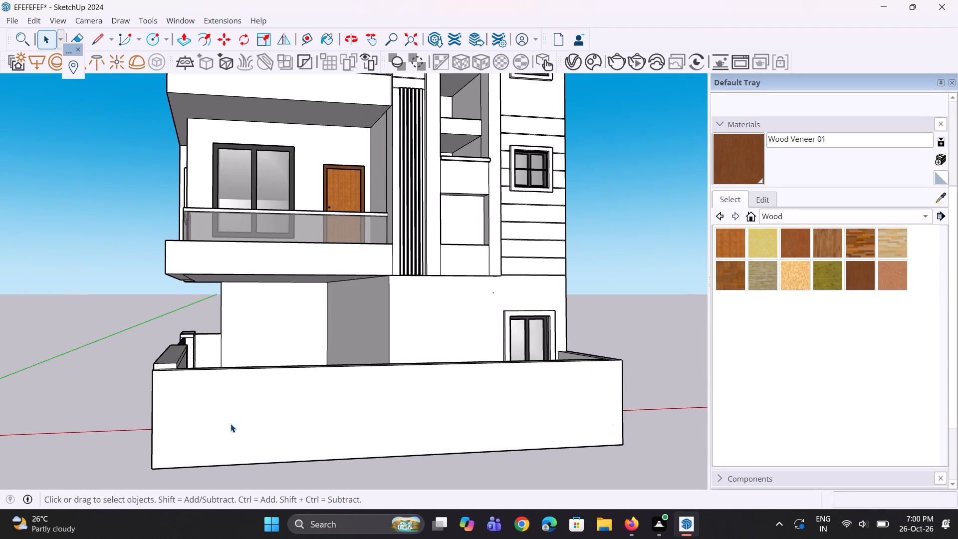
{"action": "key", "text": "r"}
{"action": "scroll", "coordinate": [231, 424], "scroll_direction": "up", "scroll_amount": 7}
{"action": "left_click", "coordinate": [181, 399]}
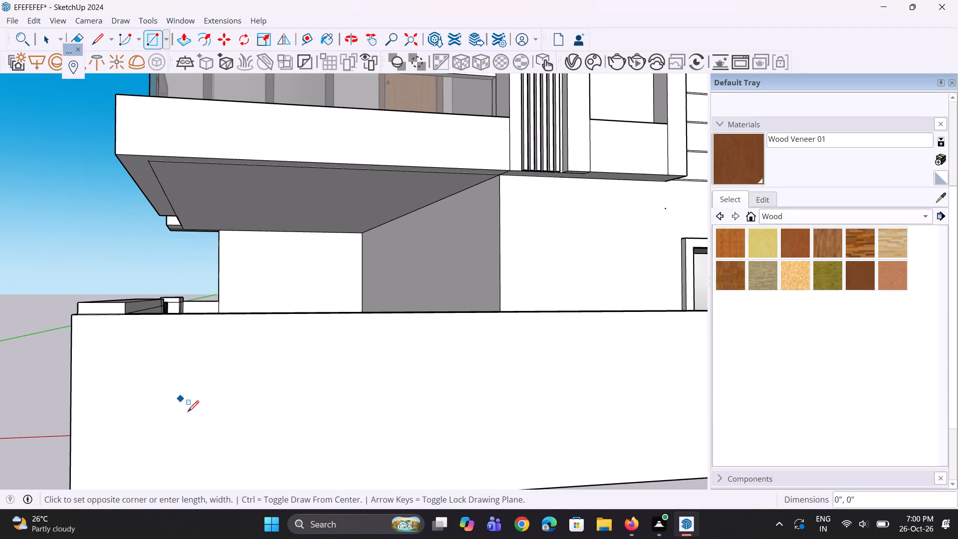
{"action": "left_click", "coordinate": [277, 475]}
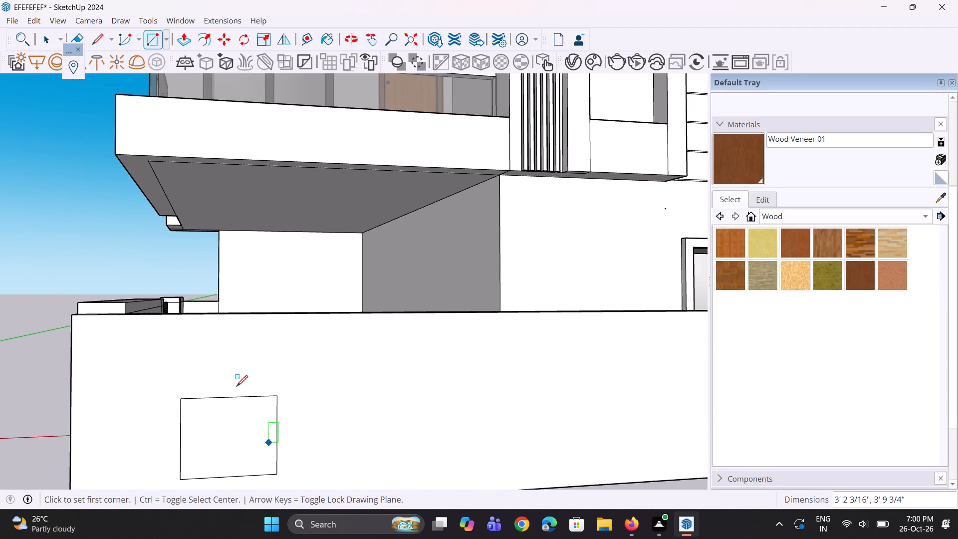
Move the rectangle higher up on the boundary wall's front face, discarding the extra move started after placing it.
{"action": "scroll", "coordinate": [190, 322], "scroll_direction": "down", "scroll_amount": 5}
{"action": "middle_click_drag", "start_coordinate": [216, 406], "coordinate": [214, 430]}
{"action": "scroll", "coordinate": [214, 430], "scroll_direction": "up", "scroll_amount": 4}
{"action": "key", "text": "space"}
{"action": "left_click", "coordinate": [232, 420]}
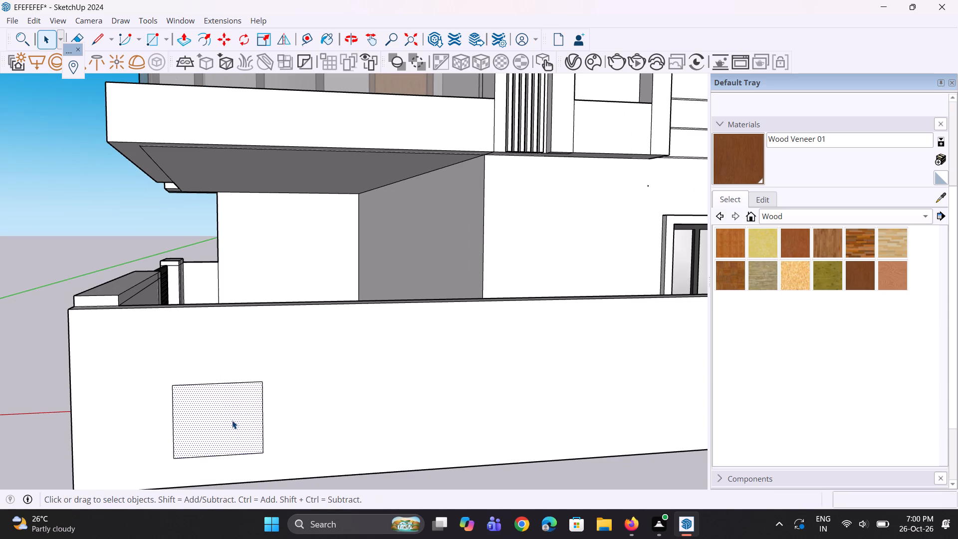
{"action": "key", "text": "m"}
{"action": "left_click", "coordinate": [232, 420]}
{"action": "left_click", "coordinate": [222, 422]}
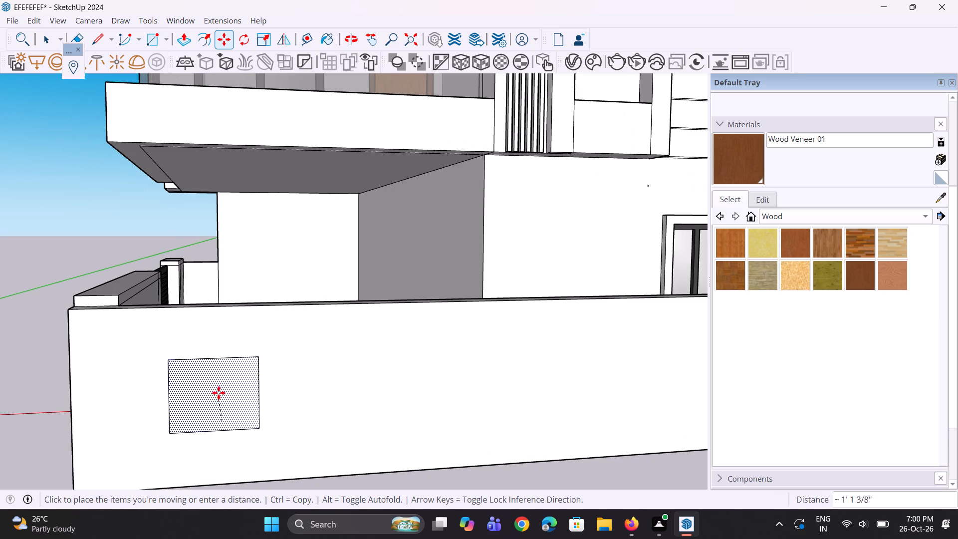
{"action": "left_click", "coordinate": [221, 386]}
{"action": "left_click", "coordinate": [223, 382]}
{"action": "scroll", "coordinate": [191, 427], "scroll_direction": "up", "scroll_amount": 1}
{"action": "middle_click", "coordinate": [191, 427]}
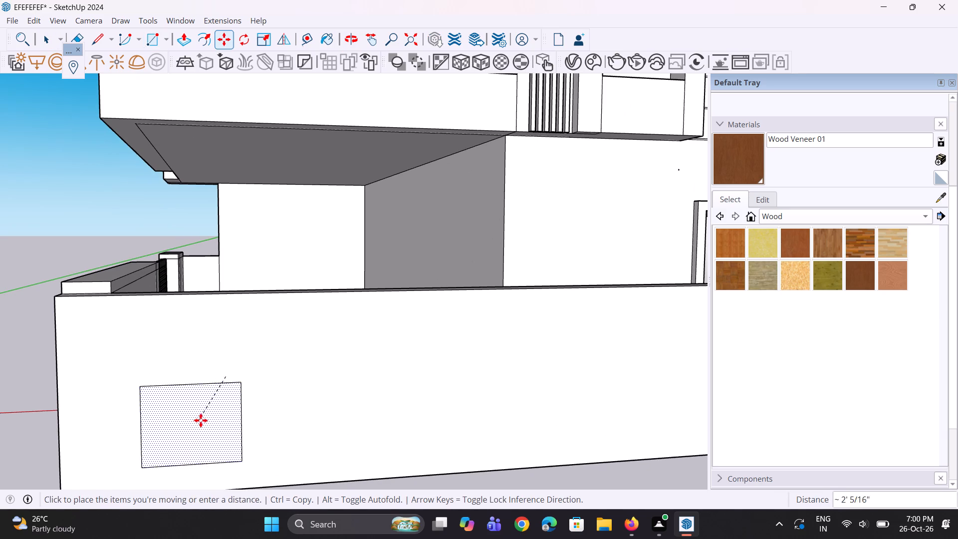
{"action": "key", "text": "ctrl+z"}
{"action": "key", "text": "space"}
{"action": "key", "text": "space"}
{"action": "scroll", "coordinate": [214, 451], "scroll_direction": "down", "scroll_amount": 6}
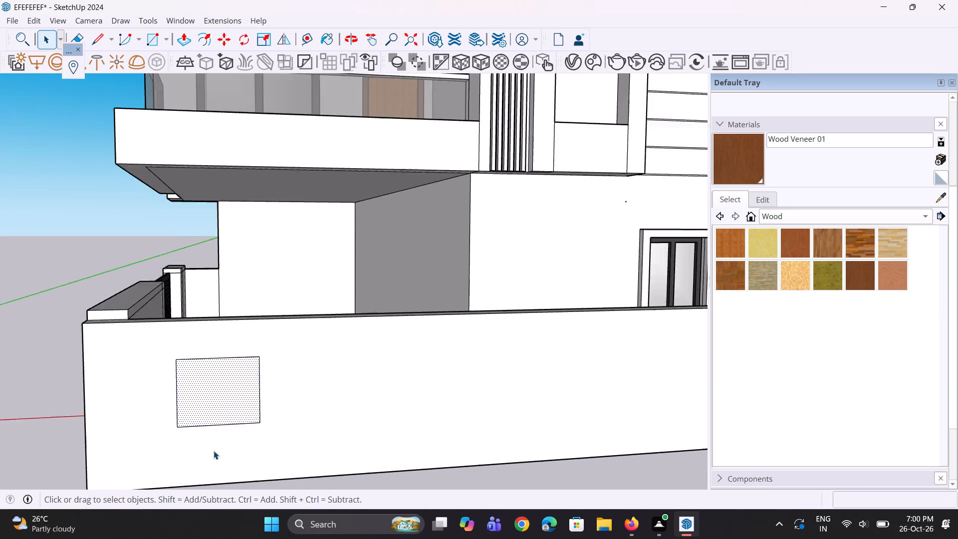
Lower the rectangle on the boundary wall by about 6 1/2" along the blue axis.
{"action": "scroll", "coordinate": [214, 451], "scroll_direction": "down", "scroll_amount": 1}
{"action": "middle_click_drag", "start_coordinate": [208, 430], "coordinate": [179, 433]}
{"action": "scroll", "coordinate": [187, 411], "scroll_direction": "up", "scroll_amount": 8}
{"action": "middle_click_drag", "start_coordinate": [186, 430], "coordinate": [216, 416]}
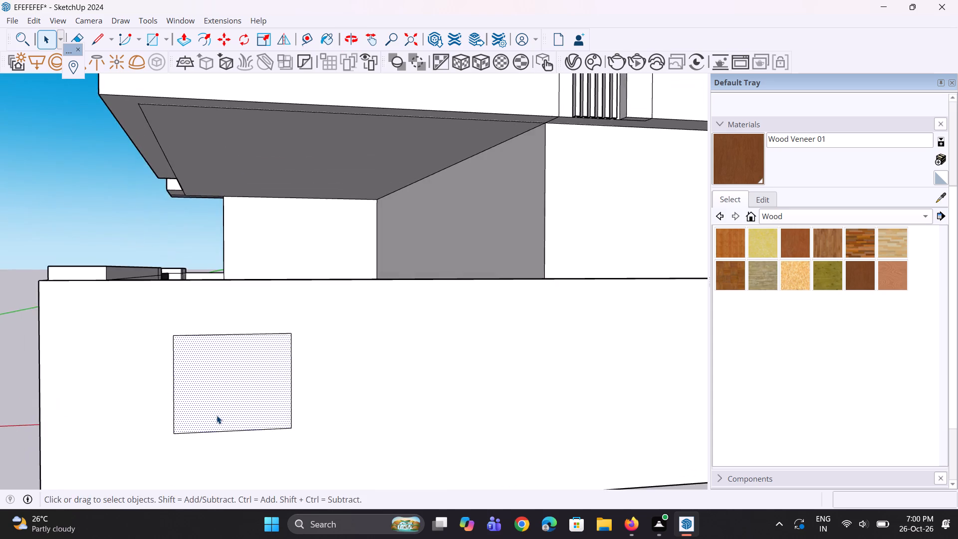
{"action": "key", "text": "m"}
{"action": "scroll", "coordinate": [217, 415], "scroll_direction": "up", "scroll_amount": 7}
{"action": "left_click", "coordinate": [202, 383]}
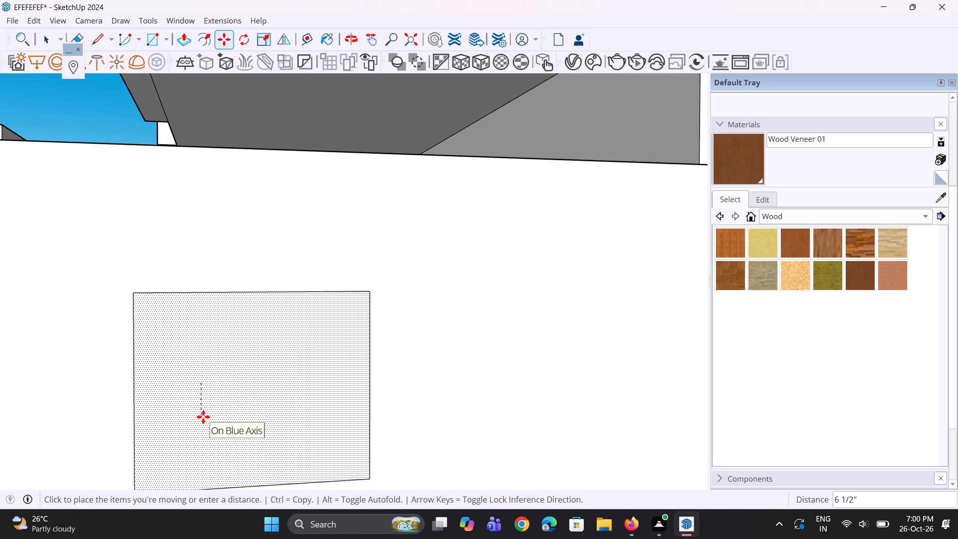
{"action": "left_click", "coordinate": [203, 417]}
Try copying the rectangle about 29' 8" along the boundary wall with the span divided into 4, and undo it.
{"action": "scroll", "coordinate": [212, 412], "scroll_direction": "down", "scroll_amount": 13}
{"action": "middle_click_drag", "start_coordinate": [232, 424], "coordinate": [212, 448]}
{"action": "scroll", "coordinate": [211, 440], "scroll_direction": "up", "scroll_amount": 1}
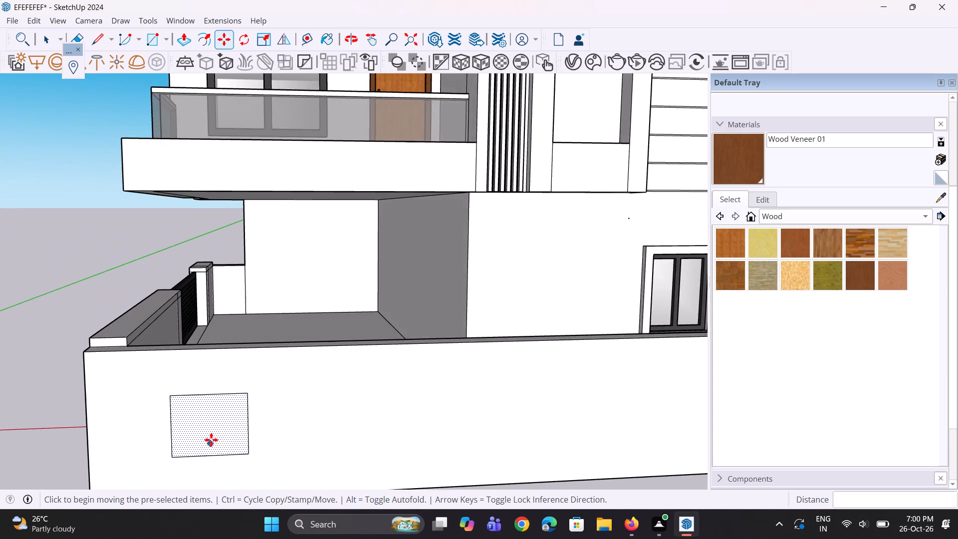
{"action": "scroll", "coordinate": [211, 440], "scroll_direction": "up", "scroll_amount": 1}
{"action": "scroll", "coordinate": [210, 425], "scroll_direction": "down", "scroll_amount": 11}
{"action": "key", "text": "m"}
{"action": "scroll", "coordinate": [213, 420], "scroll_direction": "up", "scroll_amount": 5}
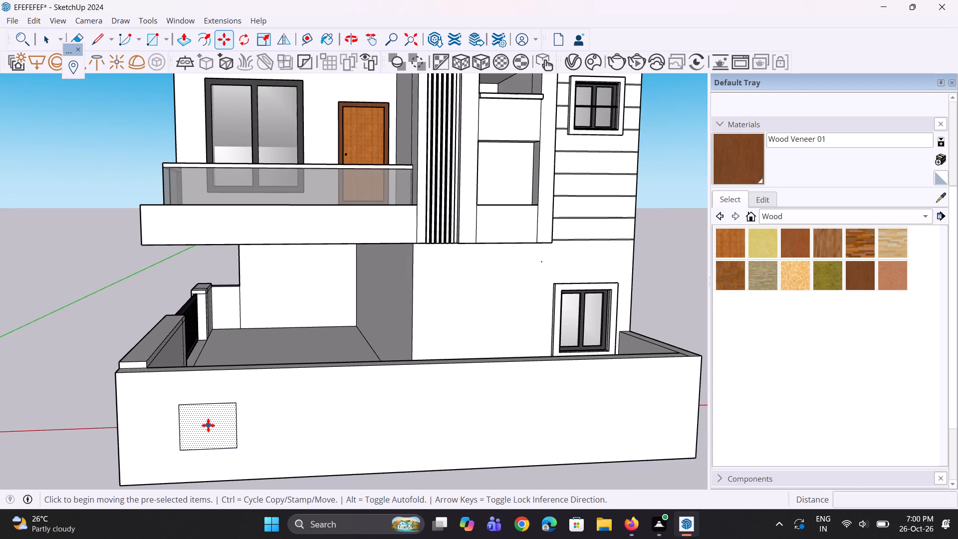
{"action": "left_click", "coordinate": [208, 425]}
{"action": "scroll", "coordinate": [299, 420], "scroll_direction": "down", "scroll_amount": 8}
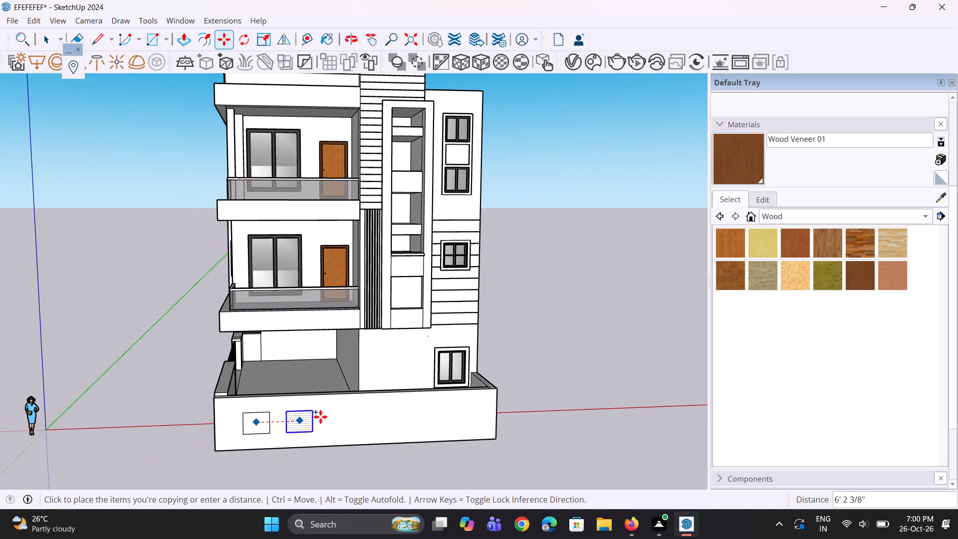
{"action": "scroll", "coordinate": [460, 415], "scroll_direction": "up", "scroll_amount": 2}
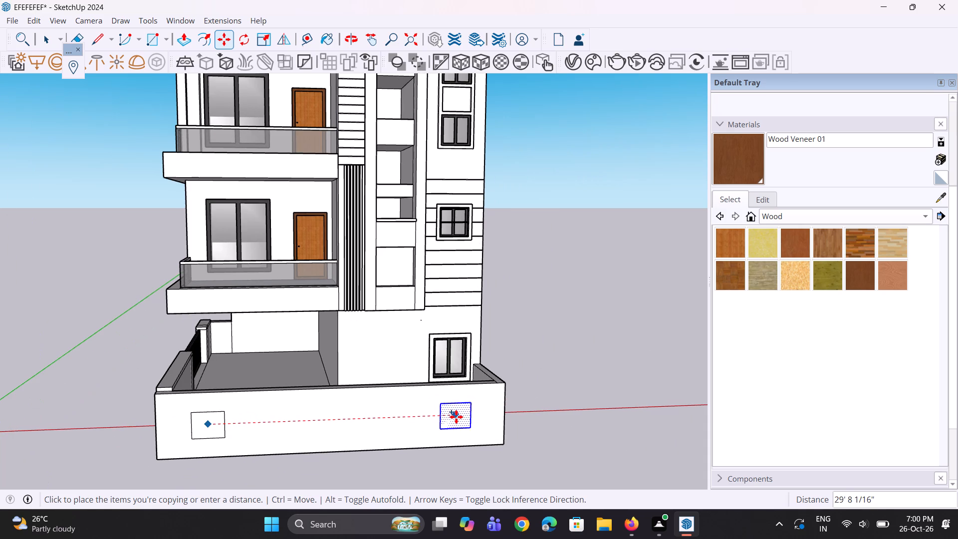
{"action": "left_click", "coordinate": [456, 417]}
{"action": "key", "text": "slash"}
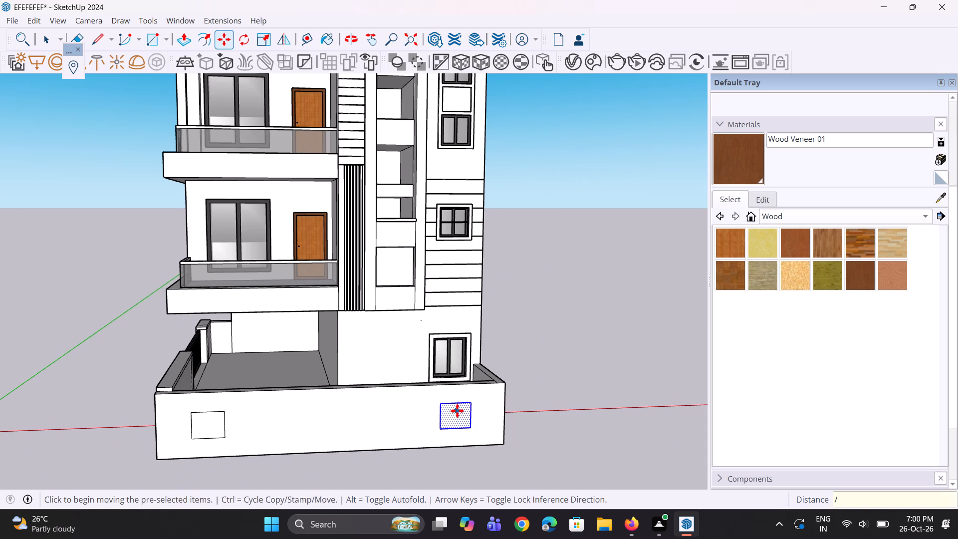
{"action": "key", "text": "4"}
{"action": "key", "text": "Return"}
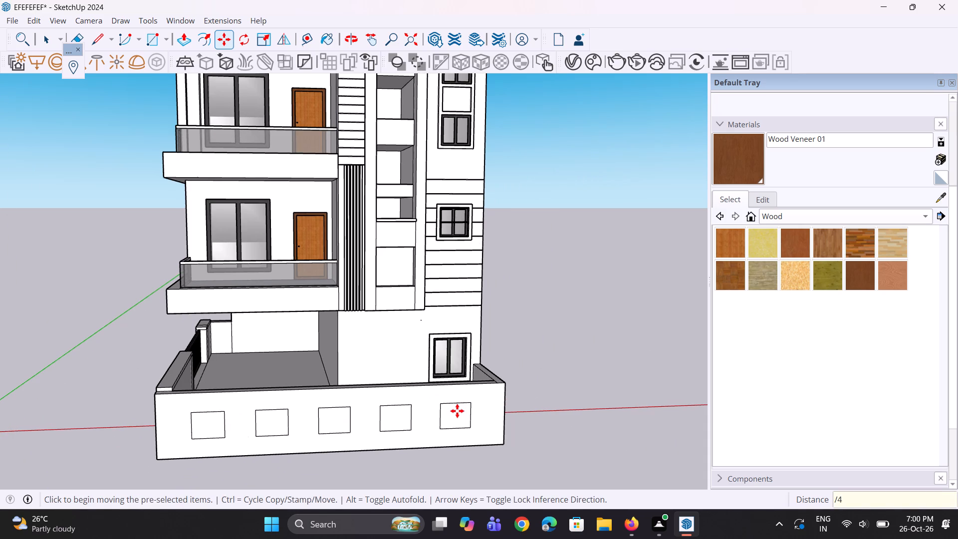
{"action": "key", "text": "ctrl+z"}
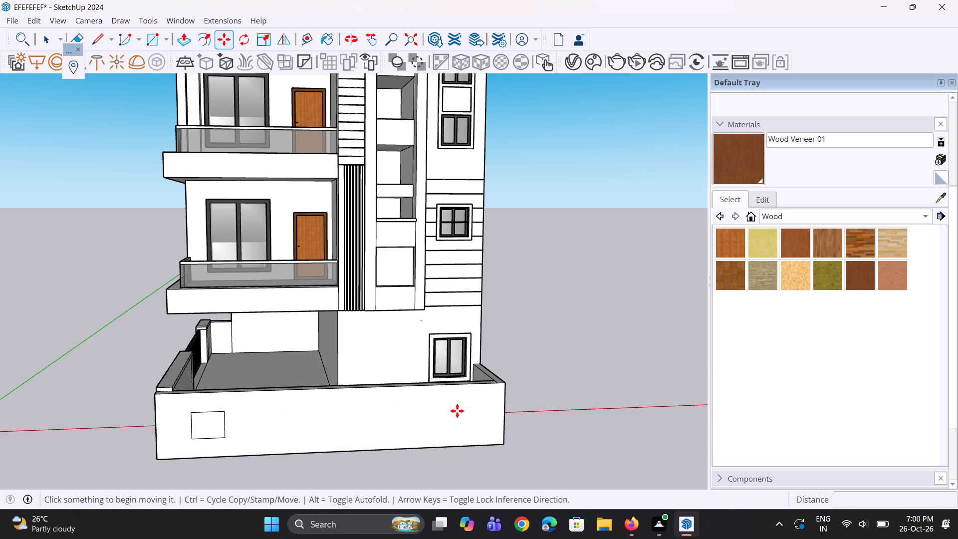
Copy the rectangle about 29' 7" along the boundary wall and divide the span into 3 equal intervals.
{"action": "key", "text": "space"}
{"action": "scroll", "coordinate": [315, 415], "scroll_direction": "up", "scroll_amount": 2}
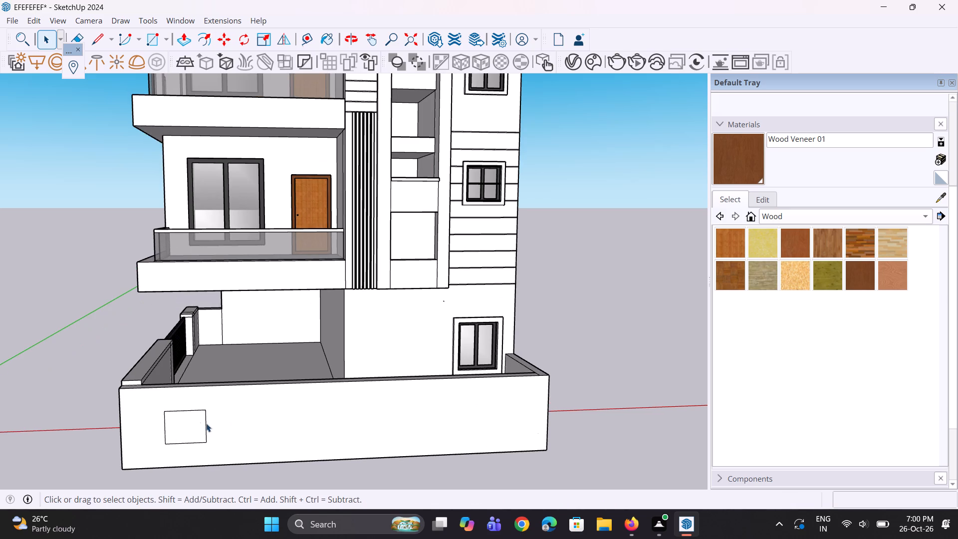
{"action": "left_click", "coordinate": [193, 424]}
{"action": "scroll", "coordinate": [194, 426], "scroll_direction": "up", "scroll_amount": 2}
{"action": "key", "text": "m"}
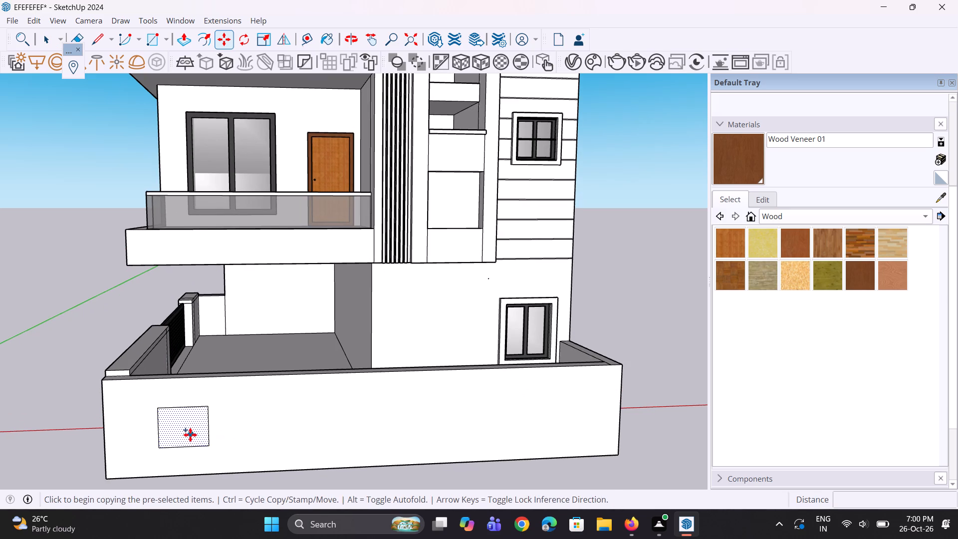
{"action": "left_click", "coordinate": [190, 434]}
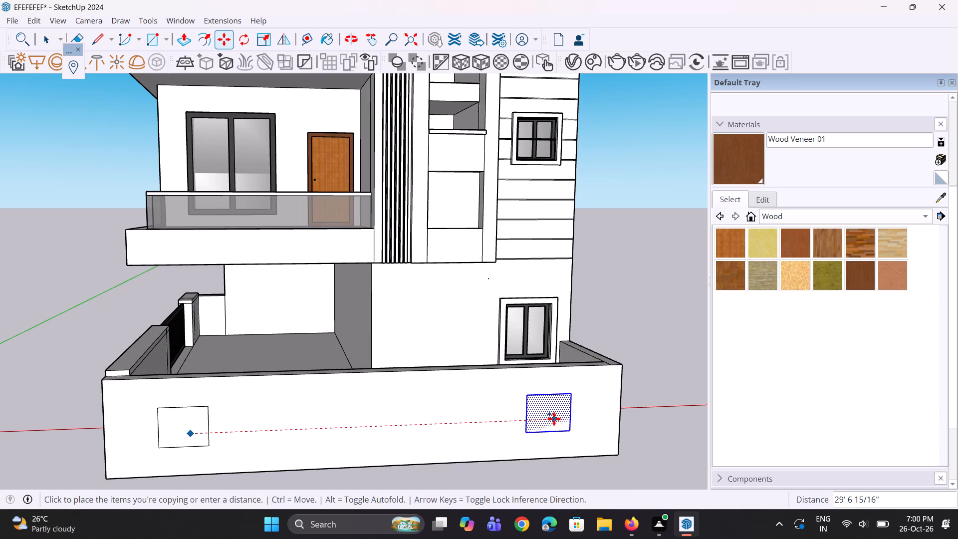
{"action": "left_click", "coordinate": [554, 419]}
{"action": "type", "text": "/3"}
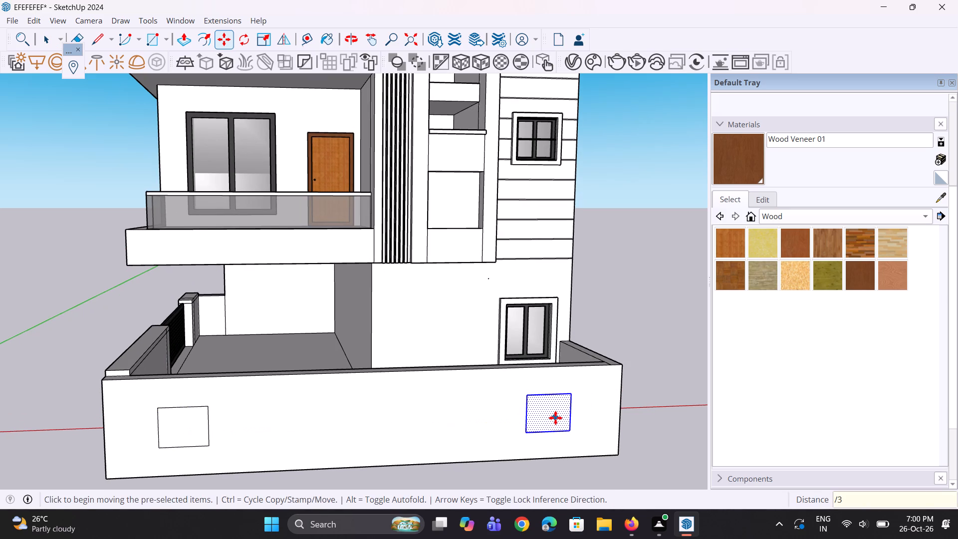
{"action": "key", "text": "Return"}
Offset the edges of the first rectangle, nearest the gate side, inward by about 4" for a frame outline.
{"action": "scroll", "coordinate": [487, 430], "scroll_direction": "down", "scroll_amount": 5}
{"action": "middle_click_drag", "start_coordinate": [402, 401], "coordinate": [397, 390]}
{"action": "scroll", "coordinate": [344, 458], "scroll_direction": "up", "scroll_amount": 3}
{"action": "key", "text": "space"}
{"action": "scroll", "coordinate": [239, 431], "scroll_direction": "up", "scroll_amount": 4}
{"action": "left_click", "coordinate": [235, 426]}
{"action": "scroll", "coordinate": [218, 430], "scroll_direction": "up", "scroll_amount": 1}
{"action": "middle_click_drag", "start_coordinate": [219, 430], "coordinate": [236, 435]}
{"action": "scroll", "coordinate": [224, 440], "scroll_direction": "up", "scroll_amount": 3}
{"action": "key", "text": "f"}
{"action": "left_click", "coordinate": [220, 430]}
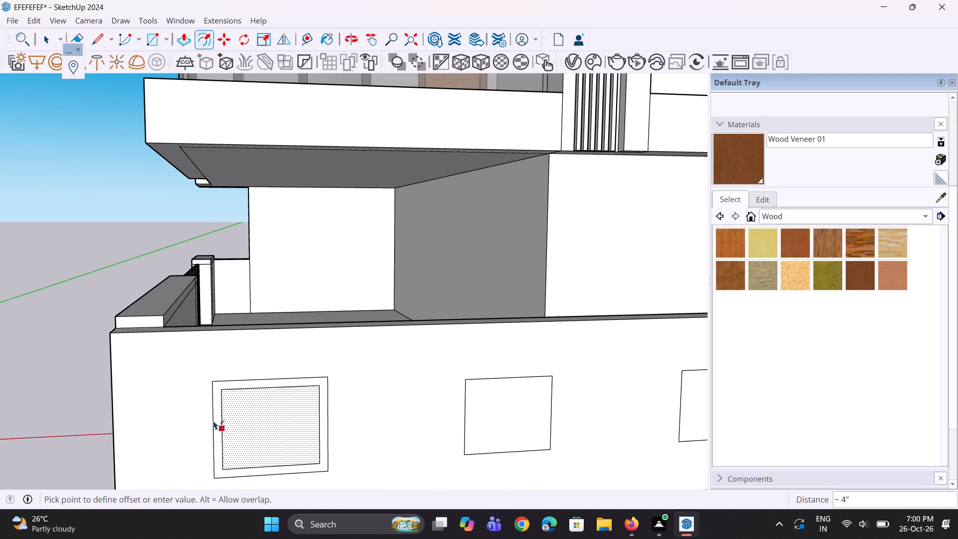
{"action": "left_click", "coordinate": [214, 421]}
{"action": "key", "text": "space"}
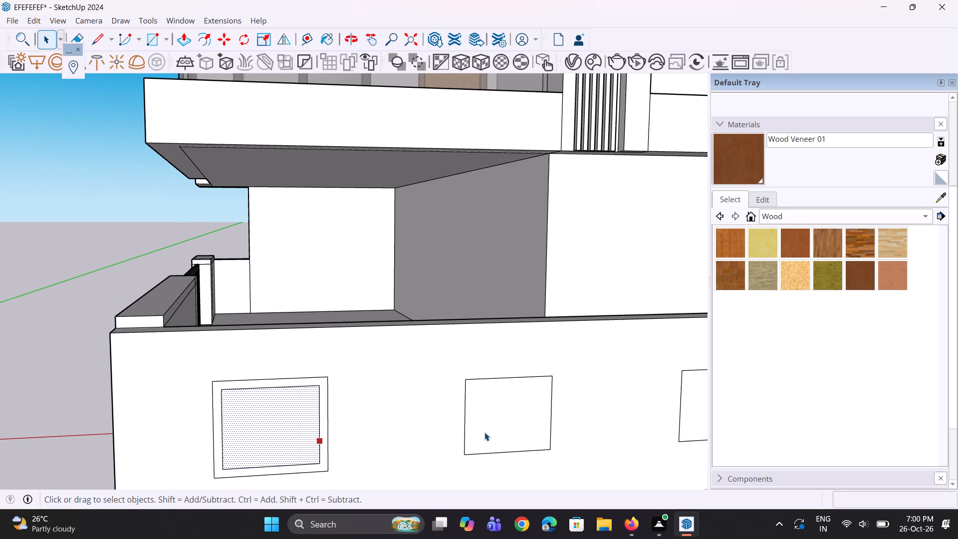
Repeat the same inward offset on the other three boundary wall rectangles and clear the selection.
{"action": "left_click", "coordinate": [486, 428]}
{"action": "key", "text": "f"}
{"action": "double_click", "coordinate": [468, 418]}
{"action": "scroll", "coordinate": [401, 438], "scroll_direction": "down", "scroll_amount": 6}
{"action": "key", "text": "space"}
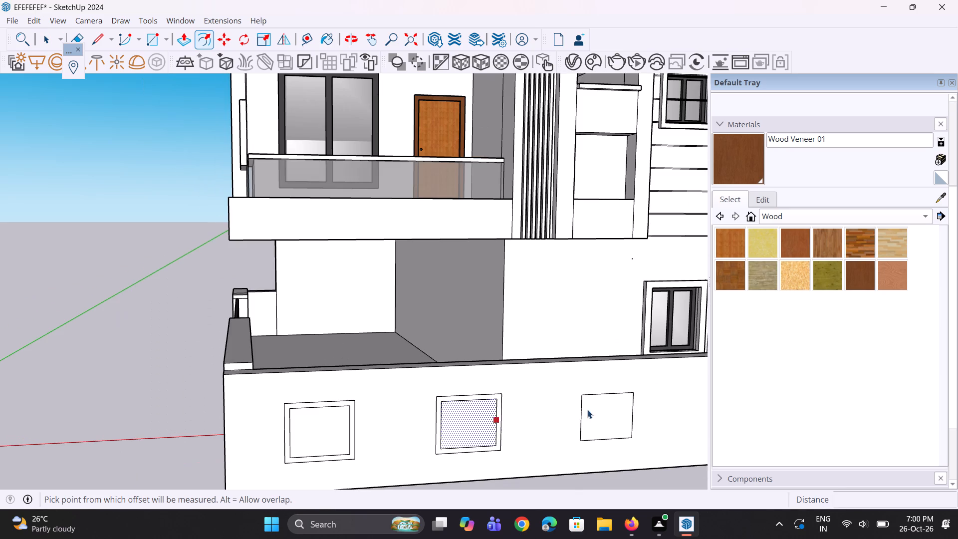
{"action": "left_click", "coordinate": [601, 415]}
{"action": "scroll", "coordinate": [570, 419], "scroll_direction": "up", "scroll_amount": 2}
{"action": "key", "text": "f"}
{"action": "double_click", "coordinate": [571, 419]}
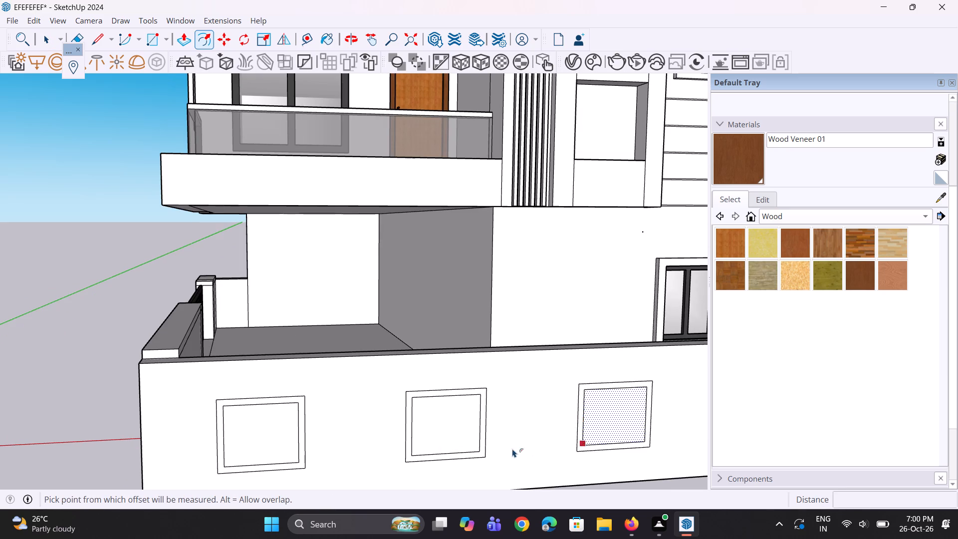
{"action": "scroll", "coordinate": [460, 448], "scroll_direction": "down", "scroll_amount": 12}
{"action": "key", "text": "space"}
{"action": "key", "text": "space"}
{"action": "scroll", "coordinate": [597, 439], "scroll_direction": "up", "scroll_amount": 3}
{"action": "left_click", "coordinate": [567, 429]}
{"action": "scroll", "coordinate": [551, 433], "scroll_direction": "up", "scroll_amount": 3}
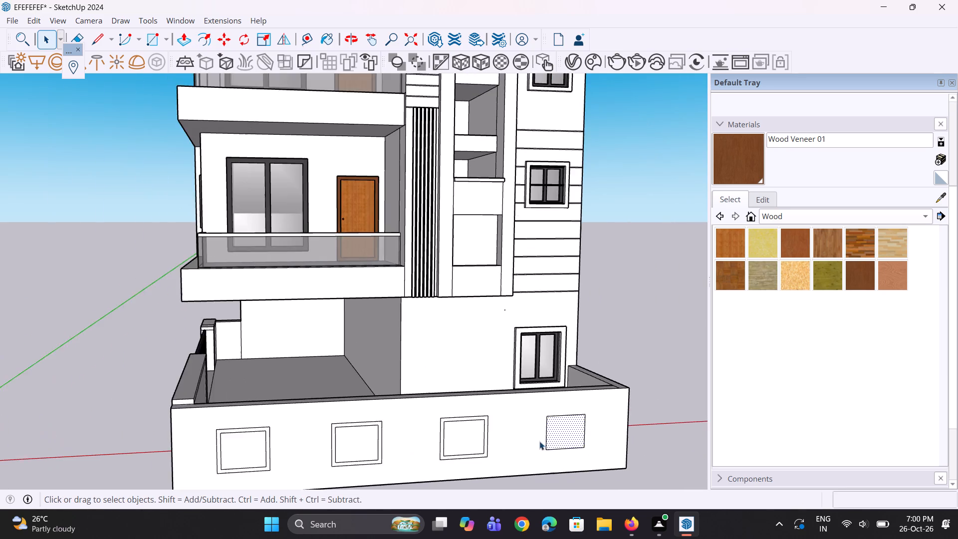
{"action": "scroll", "coordinate": [539, 441], "scroll_direction": "up", "scroll_amount": 2}
{"action": "key", "text": "f"}
{"action": "double_click", "coordinate": [546, 434]}
{"action": "scroll", "coordinate": [514, 439], "scroll_direction": "up", "scroll_amount": 1}
{"action": "middle_click_drag", "start_coordinate": [518, 440], "coordinate": [545, 438]}
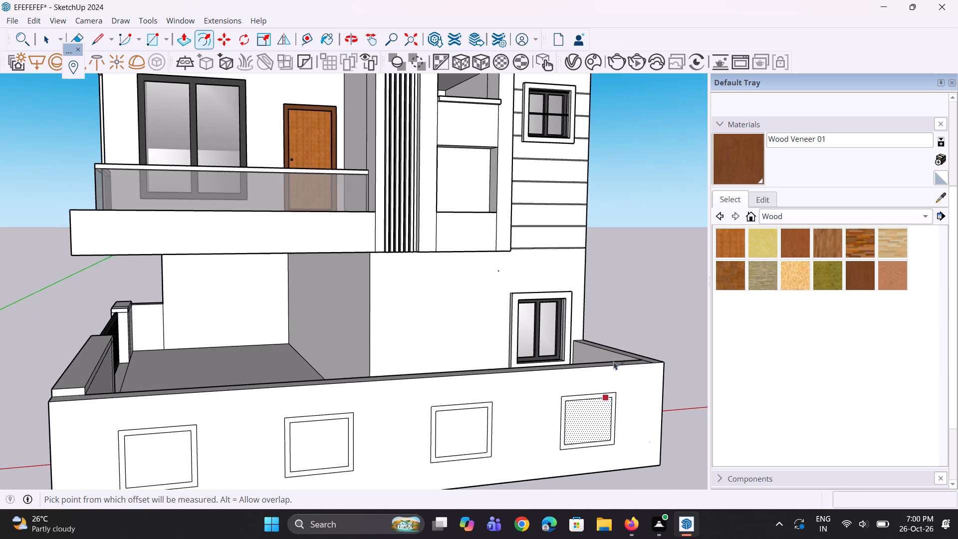
{"action": "key", "text": "space"}
{"action": "left_click", "coordinate": [638, 307]}
Pull the first rectangle's frame face out from the boundary wall by about 7".
{"action": "middle_click_drag", "start_coordinate": [535, 394], "coordinate": [548, 401]}
{"action": "scroll", "coordinate": [548, 401], "scroll_direction": "up", "scroll_amount": 1}
{"action": "scroll", "coordinate": [497, 373], "scroll_direction": "down", "scroll_amount": 9}
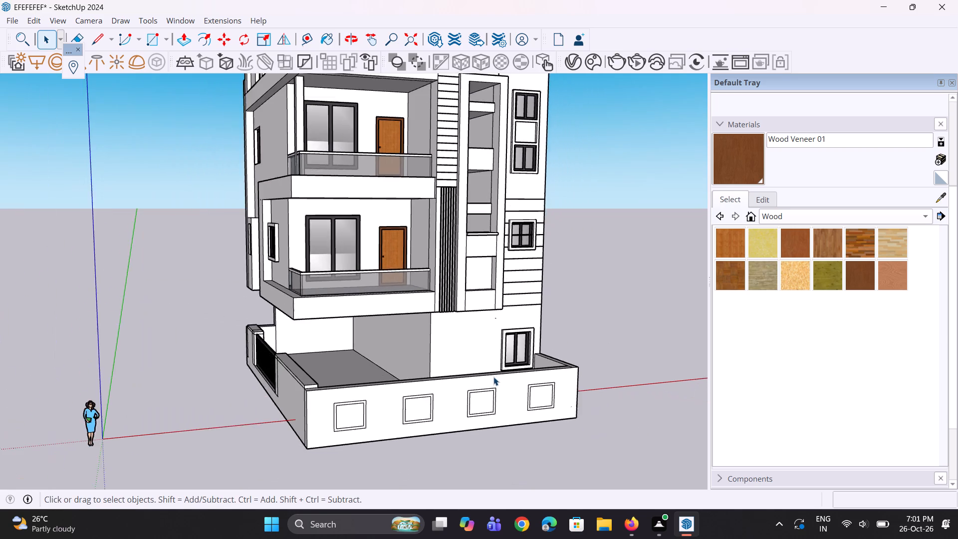
{"action": "scroll", "coordinate": [414, 421], "scroll_direction": "up", "scroll_amount": 4}
{"action": "scroll", "coordinate": [355, 425], "scroll_direction": "up", "scroll_amount": 12}
{"action": "key", "text": "p"}
{"action": "scroll", "coordinate": [288, 450], "scroll_direction": "up", "scroll_amount": 2}
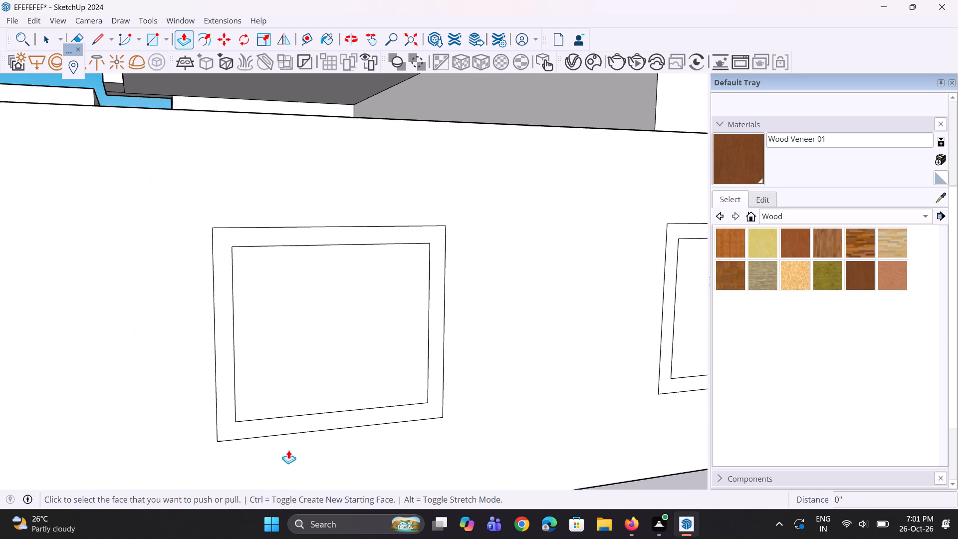
{"action": "scroll", "coordinate": [288, 450], "scroll_direction": "up", "scroll_amount": 2}
{"action": "left_click", "coordinate": [257, 431]}
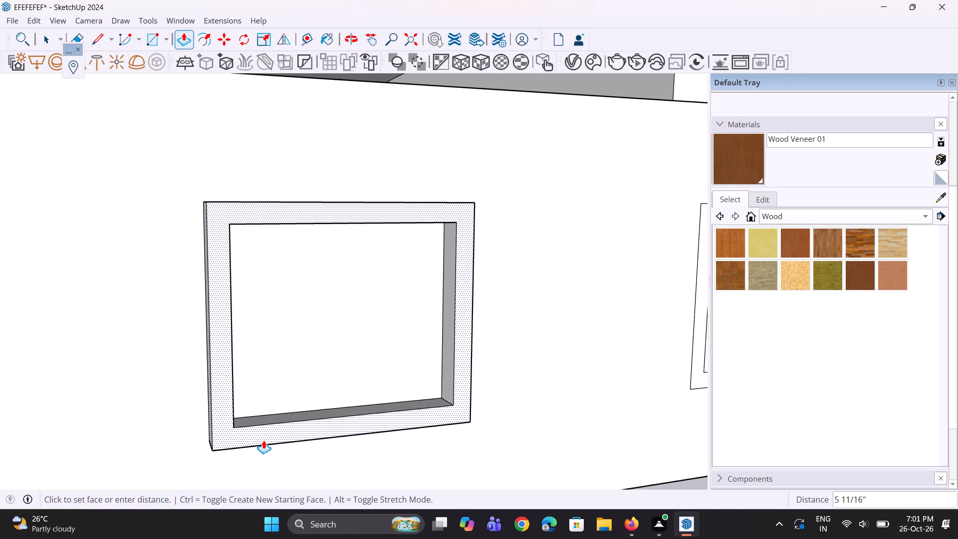
{"action": "left_click", "coordinate": [265, 442]}
Pull the other three frame faces out from the boundary wall by the same distance.
{"action": "scroll", "coordinate": [179, 419], "scroll_direction": "down", "scroll_amount": 6}
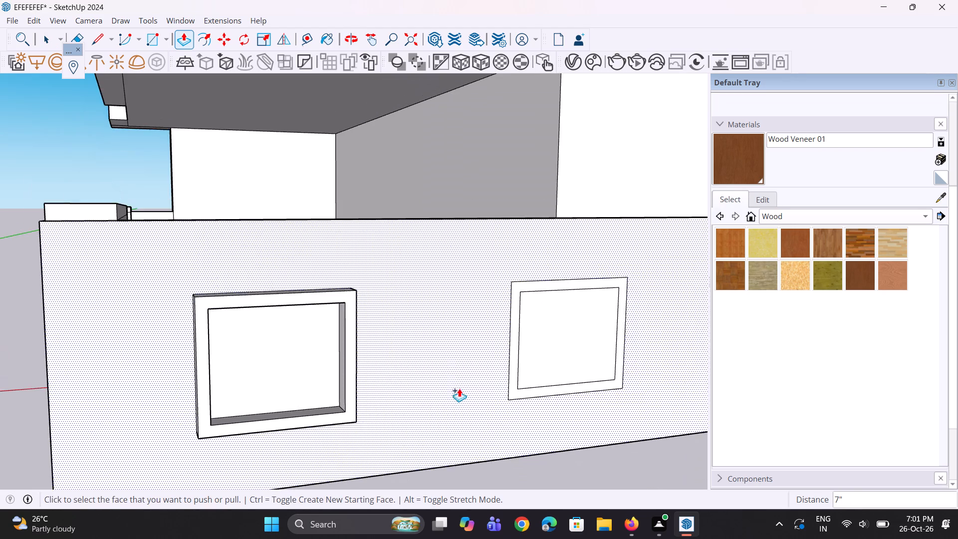
{"action": "scroll", "coordinate": [505, 412], "scroll_direction": "up", "scroll_amount": 2}
{"action": "double_click", "coordinate": [515, 394]}
{"action": "scroll", "coordinate": [323, 393], "scroll_direction": "down", "scroll_amount": 10}
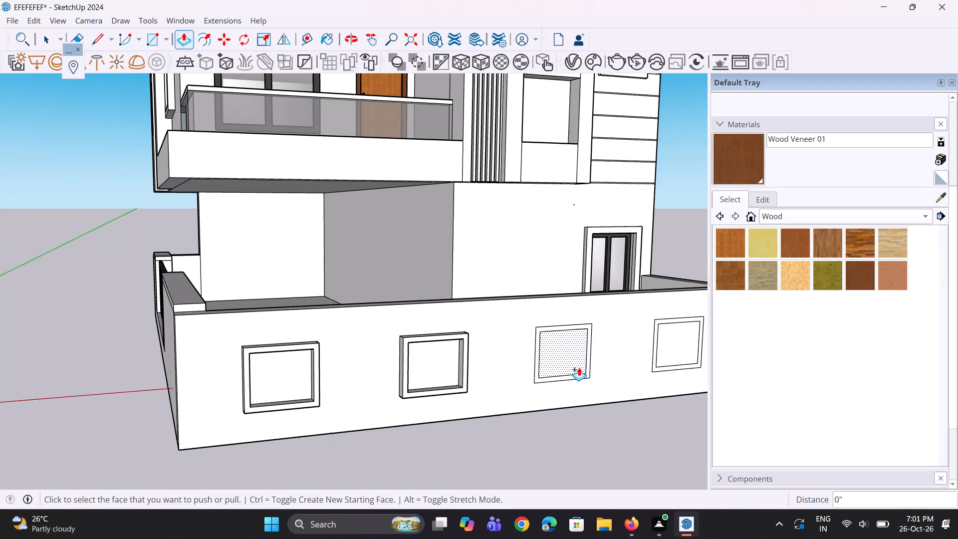
{"action": "scroll", "coordinate": [579, 367], "scroll_direction": "up", "scroll_amount": 6}
{"action": "double_click", "coordinate": [532, 379]}
{"action": "scroll", "coordinate": [435, 382], "scroll_direction": "down", "scroll_amount": 6}
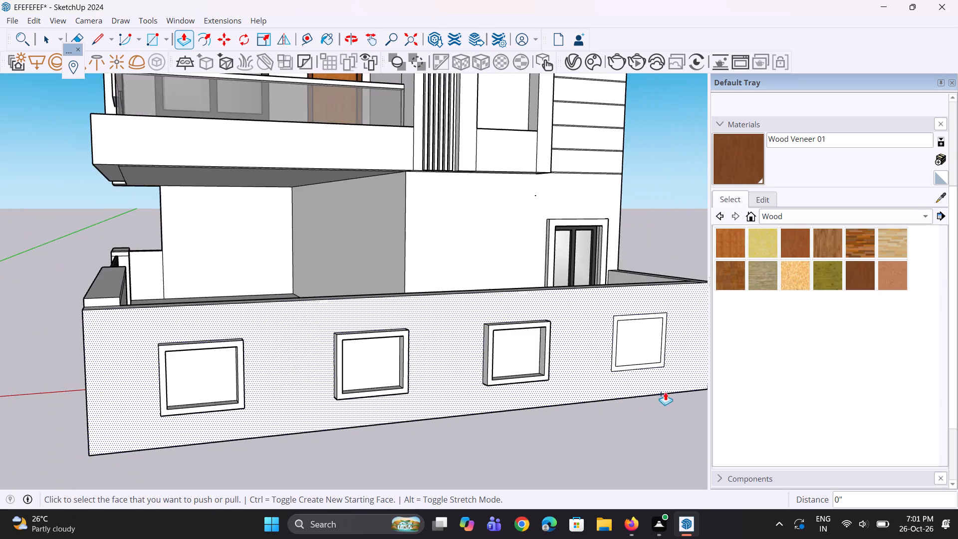
{"action": "scroll", "coordinate": [665, 392], "scroll_direction": "up", "scroll_amount": 7}
{"action": "double_click", "coordinate": [597, 359]}
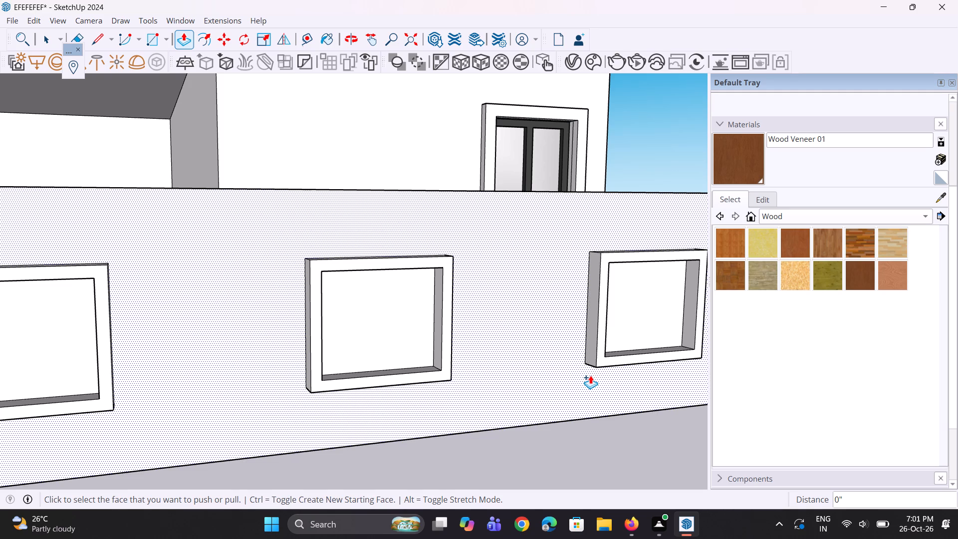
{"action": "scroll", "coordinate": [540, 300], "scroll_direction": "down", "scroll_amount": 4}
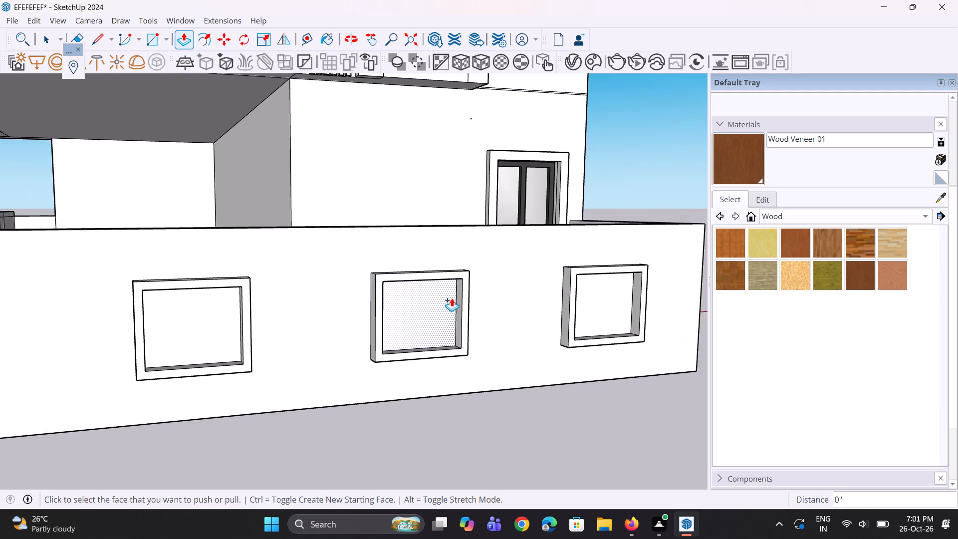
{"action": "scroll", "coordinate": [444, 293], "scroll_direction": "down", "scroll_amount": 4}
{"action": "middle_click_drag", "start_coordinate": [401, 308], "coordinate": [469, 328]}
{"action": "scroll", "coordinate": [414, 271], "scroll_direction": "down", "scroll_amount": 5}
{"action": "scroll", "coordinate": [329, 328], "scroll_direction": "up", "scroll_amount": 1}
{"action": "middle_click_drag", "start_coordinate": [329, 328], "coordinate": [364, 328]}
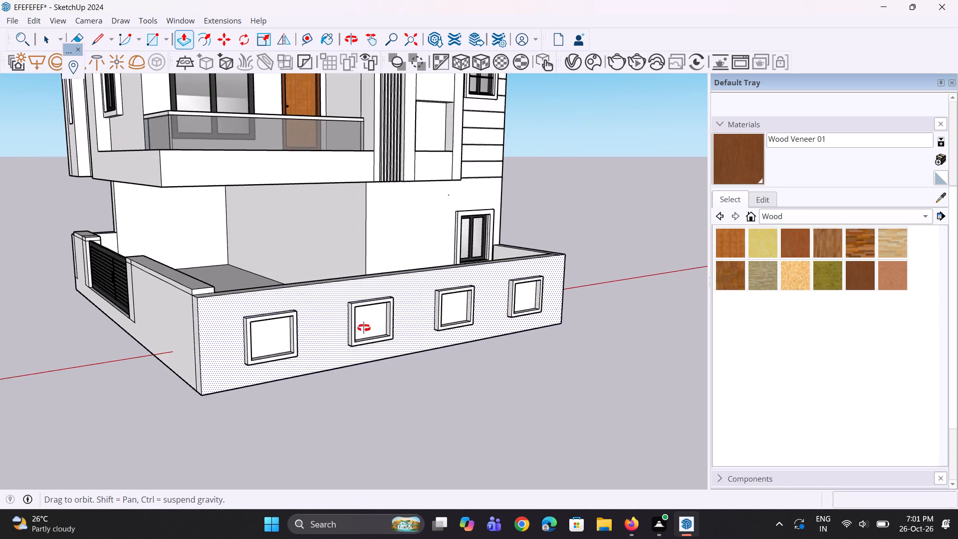
Draw a rectangle about 3' 6 1/2" high by 7' 8" wide on the boundary wall between the gate and the corner.
{"action": "middle_click_drag", "start_coordinate": [364, 328], "coordinate": [406, 319]}
{"action": "scroll", "coordinate": [292, 312], "scroll_direction": "down", "scroll_amount": 4}
{"action": "middle_click_drag", "start_coordinate": [275, 320], "coordinate": [312, 303]}
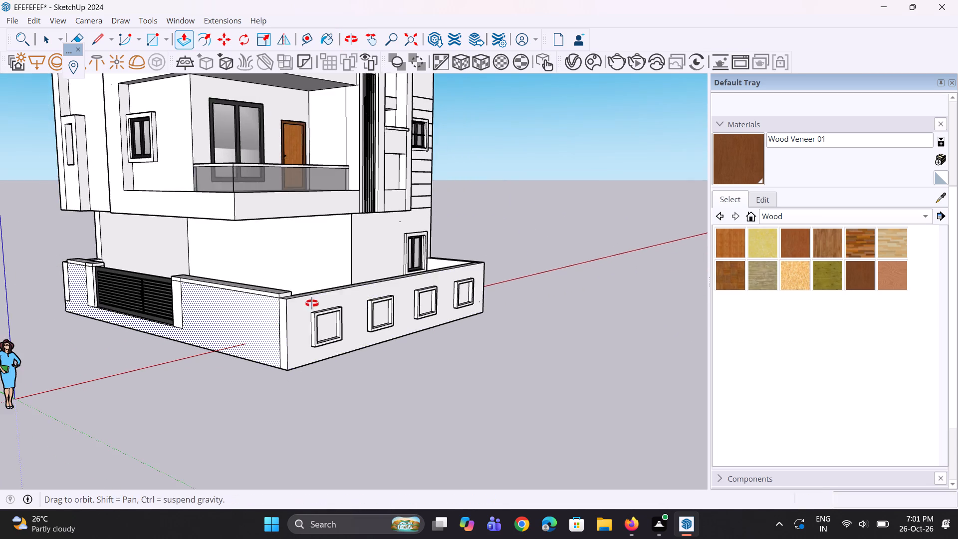
{"action": "middle_click_drag", "start_coordinate": [312, 303], "coordinate": [334, 278]}
{"action": "scroll", "coordinate": [275, 302], "scroll_direction": "up", "scroll_amount": 7}
{"action": "middle_click_drag", "start_coordinate": [224, 299], "coordinate": [290, 374]}
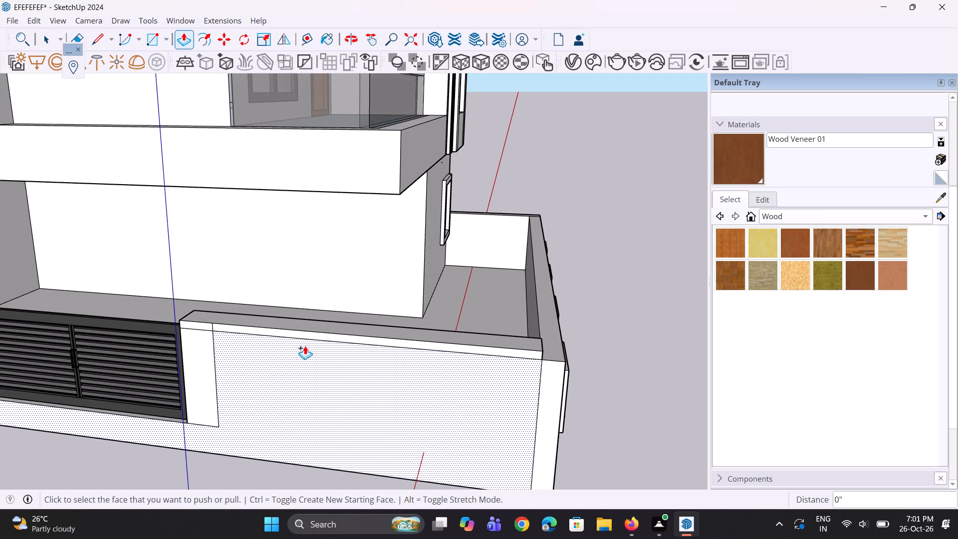
{"action": "key", "text": "r"}
{"action": "scroll", "coordinate": [310, 367], "scroll_direction": "up", "scroll_amount": 2}
{"action": "middle_click_drag", "start_coordinate": [313, 367], "coordinate": [319, 323]}
{"action": "scroll", "coordinate": [310, 341], "scroll_direction": "up", "scroll_amount": 3}
{"action": "left_click", "coordinate": [300, 327]}
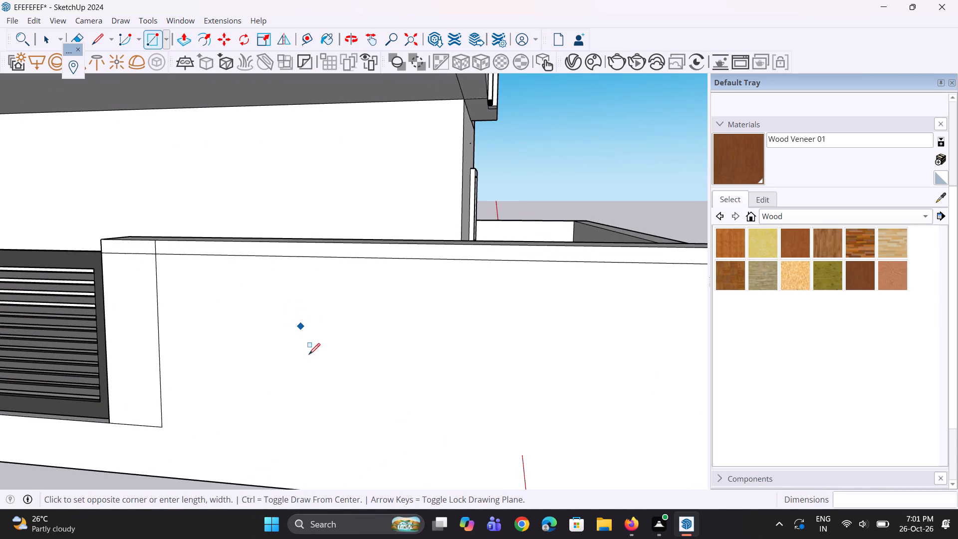
{"action": "scroll", "coordinate": [376, 395], "scroll_direction": "down", "scroll_amount": 6}
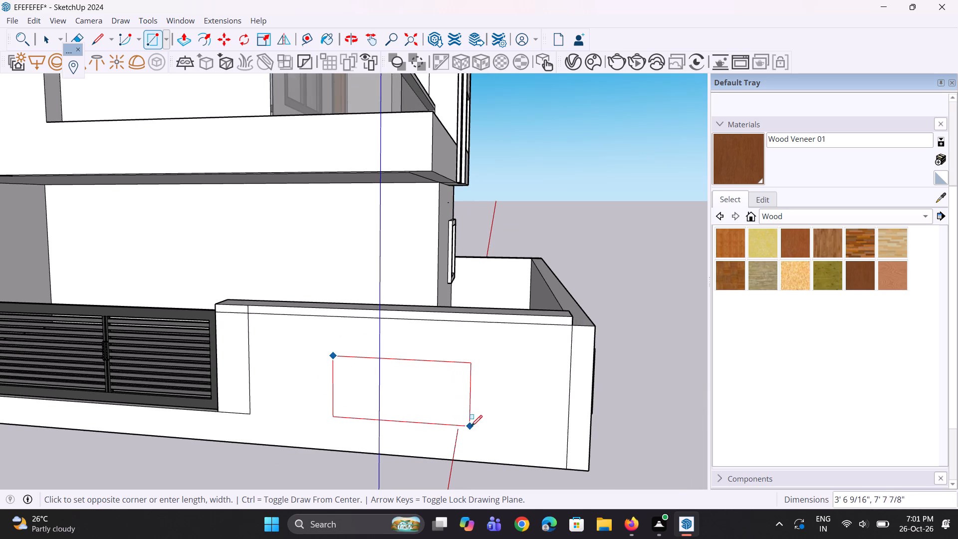
{"action": "left_click", "coordinate": [472, 426]}
{"action": "middle_click_drag", "start_coordinate": [472, 425], "coordinate": [463, 390]}
{"action": "key", "text": "space"}
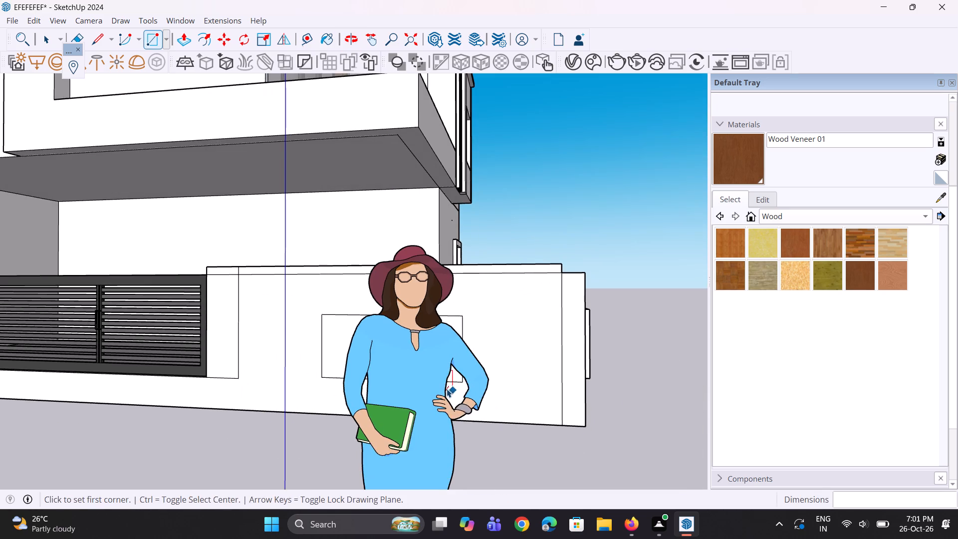
{"action": "key", "text": "space"}
Offset the new gate-wall rectangle inward by the same distance as the other frames, about 4", and clear the selection.
{"action": "middle_click_drag", "start_coordinate": [358, 376], "coordinate": [462, 436]}
{"action": "scroll", "coordinate": [453, 430], "scroll_direction": "down", "scroll_amount": 6}
{"action": "left_click", "coordinate": [259, 285]}
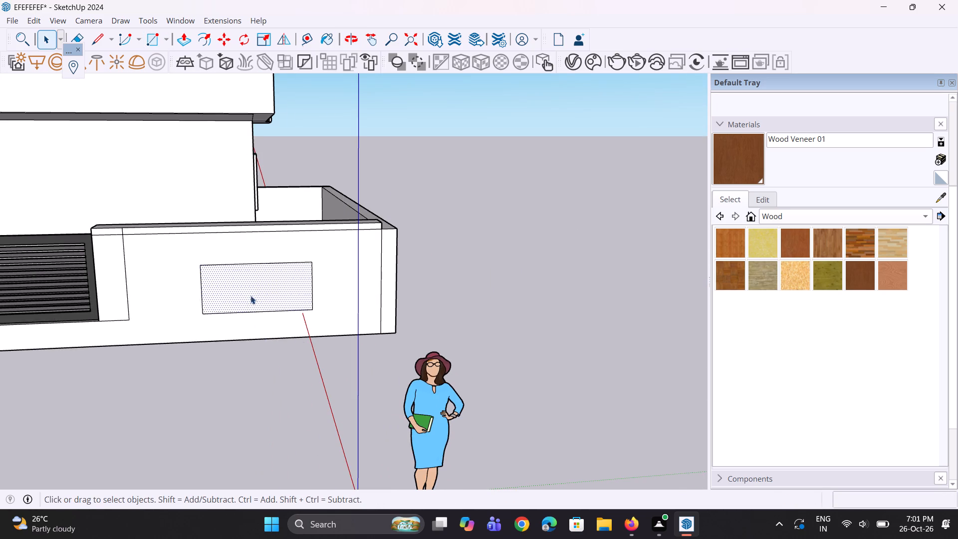
{"action": "scroll", "coordinate": [224, 300], "scroll_direction": "up", "scroll_amount": 4}
{"action": "key", "text": "m"}
{"action": "scroll", "coordinate": [218, 317], "scroll_direction": "up", "scroll_amount": 3}
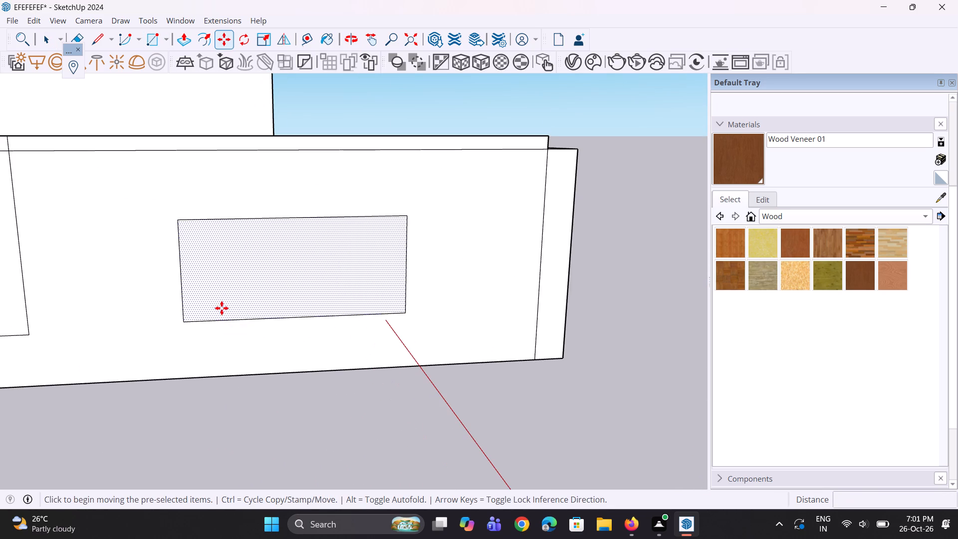
{"action": "key", "text": "f"}
{"action": "left_click", "coordinate": [189, 264]}
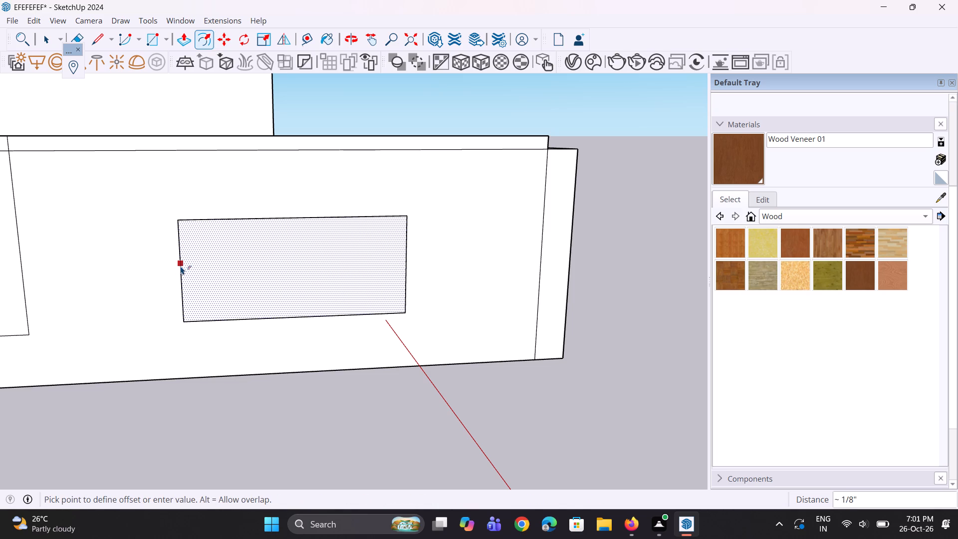
{"action": "key", "text": "Escape"}
{"action": "key", "text": "f"}
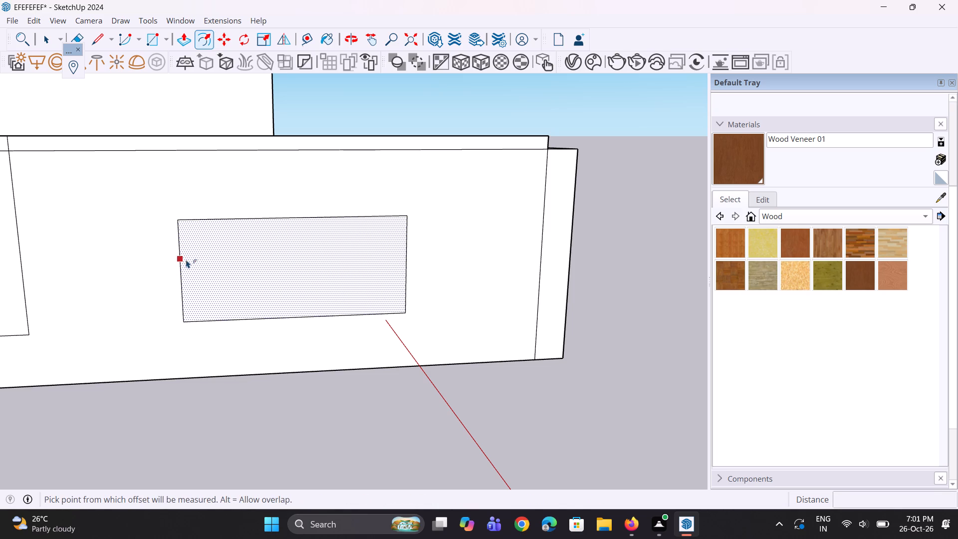
{"action": "double_click", "coordinate": [184, 260]}
{"action": "scroll", "coordinate": [167, 270], "scroll_direction": "down", "scroll_amount": 6}
{"action": "key", "text": "space"}
{"action": "key", "text": "space"}
{"action": "left_click", "coordinate": [264, 369]}
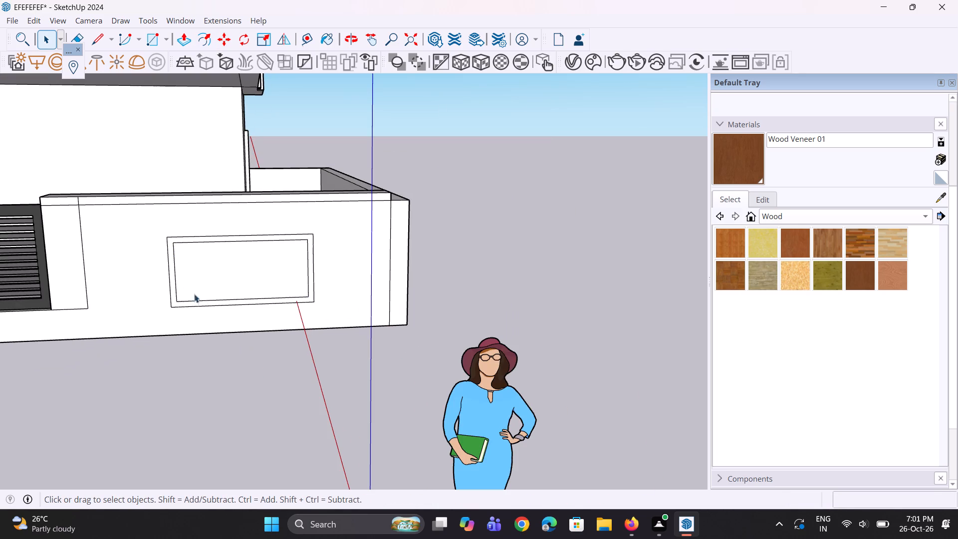
Pull the new frame face out from the gate wall by the same distance as the other frames, about 7".
{"action": "scroll", "coordinate": [187, 284], "scroll_direction": "up", "scroll_amount": 9}
{"action": "key", "text": "p"}
{"action": "double_click", "coordinate": [172, 310]}
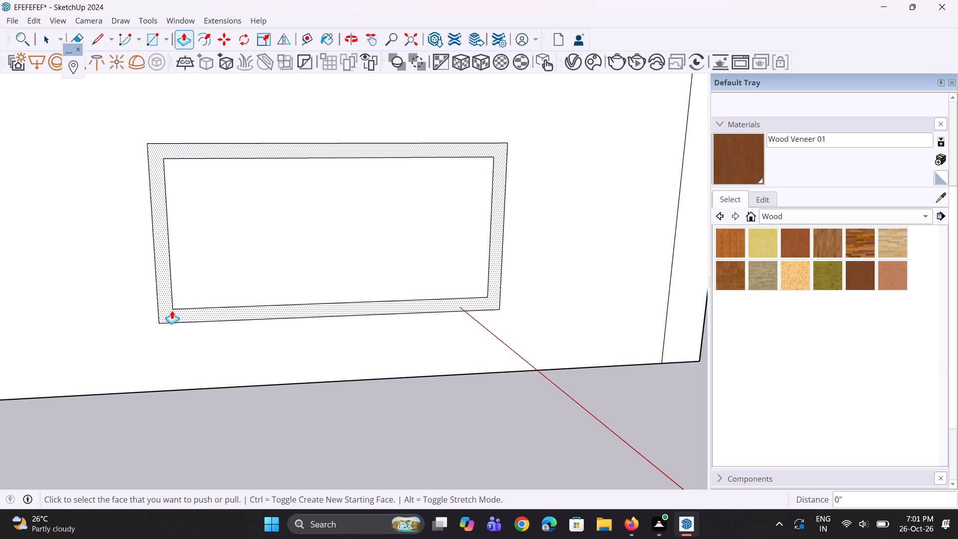
Push the gate-wall frame's front face back toward the wall by about 1 9/16".
{"action": "middle_click_drag", "start_coordinate": [189, 326], "coordinate": [163, 343]}
{"action": "scroll", "coordinate": [174, 355], "scroll_direction": "down", "scroll_amount": 11}
{"action": "middle_click_drag", "start_coordinate": [201, 370], "coordinate": [68, 362]}
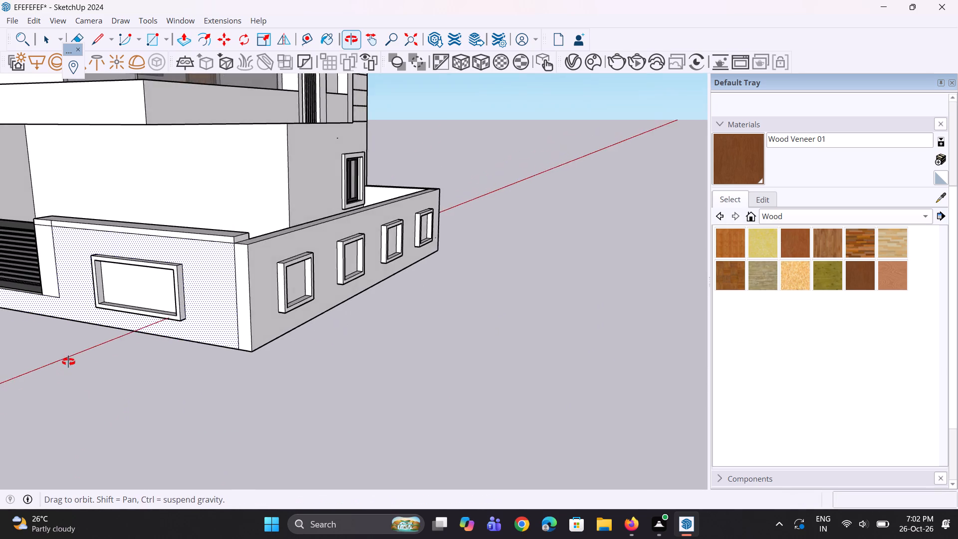
{"action": "middle_click_drag", "start_coordinate": [68, 362], "coordinate": [31, 388]}
{"action": "scroll", "coordinate": [165, 321], "scroll_direction": "up", "scroll_amount": 8}
{"action": "scroll", "coordinate": [162, 328], "scroll_direction": "down", "scroll_amount": 3}
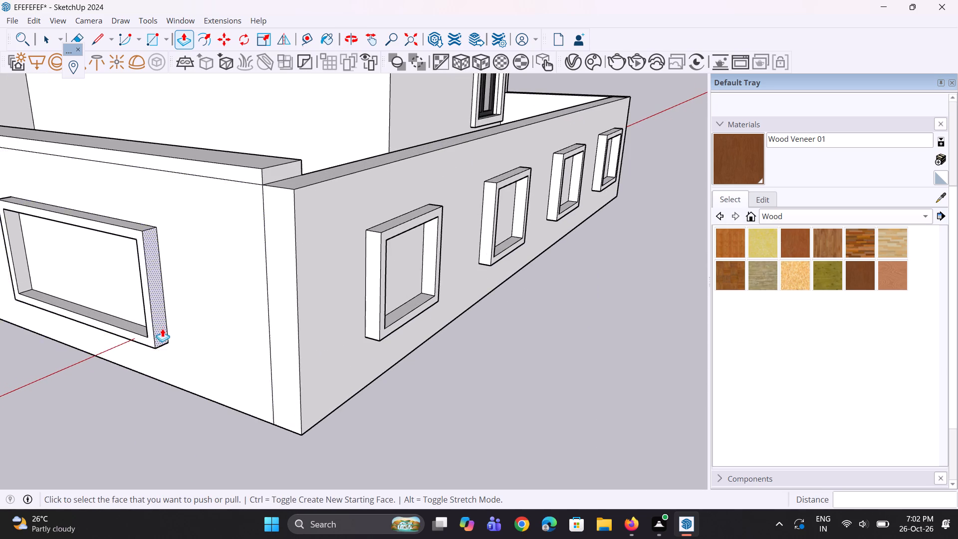
{"action": "scroll", "coordinate": [162, 328], "scroll_direction": "down", "scroll_amount": 3}
{"action": "middle_click_drag", "start_coordinate": [281, 350], "coordinate": [246, 347]}
{"action": "scroll", "coordinate": [141, 301], "scroll_direction": "up", "scroll_amount": 7}
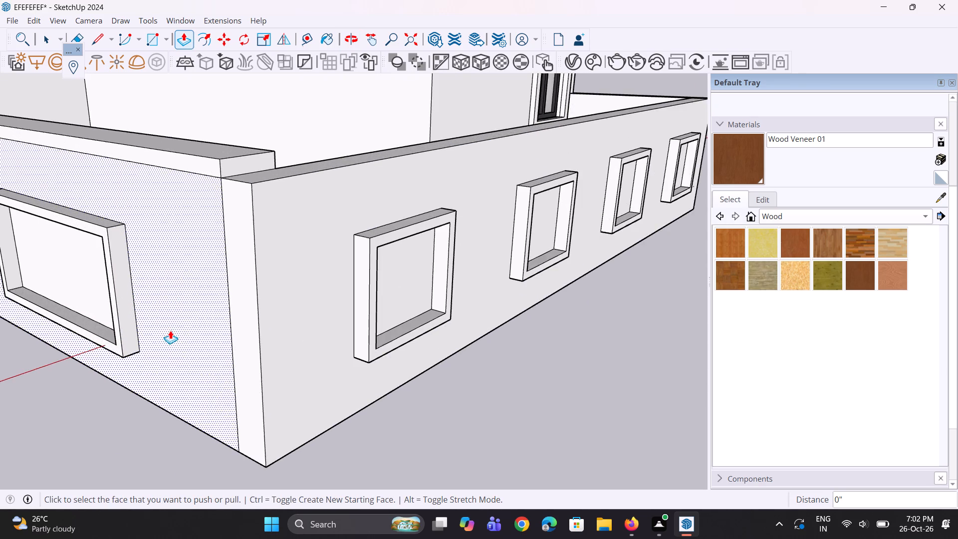
{"action": "key", "text": "p"}
{"action": "scroll", "coordinate": [170, 330], "scroll_direction": "up", "scroll_amount": 6}
{"action": "left_click", "coordinate": [100, 335]}
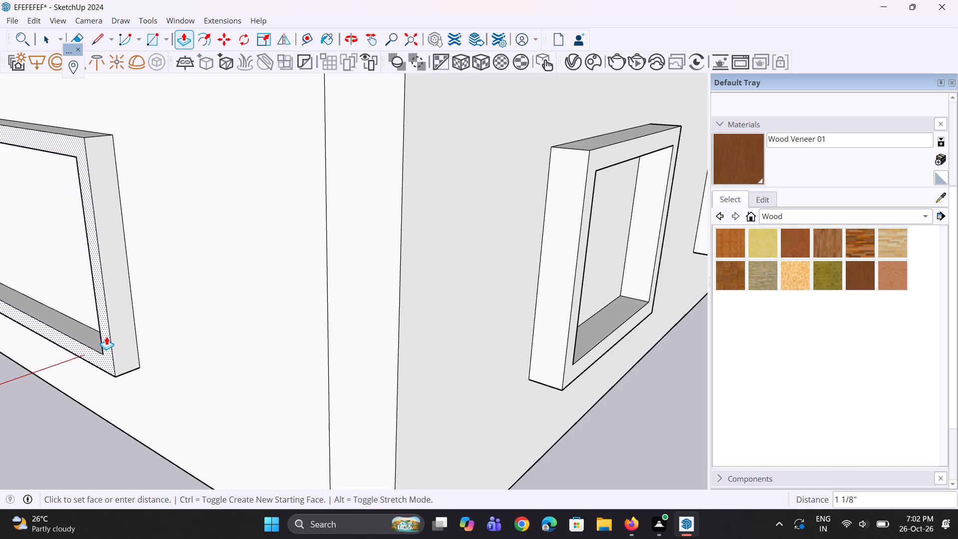
{"action": "left_click", "coordinate": [109, 338]}
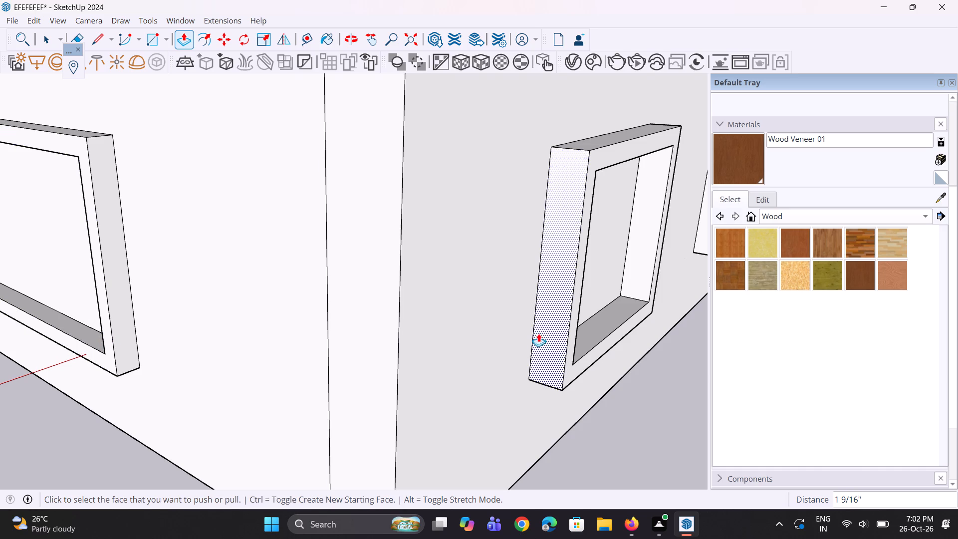
Push the front faces of the four frames on the adjoining boundary wall back by the same distance.
{"action": "double_click", "coordinate": [568, 371]}
{"action": "scroll", "coordinate": [411, 377], "scroll_direction": "down", "scroll_amount": 8}
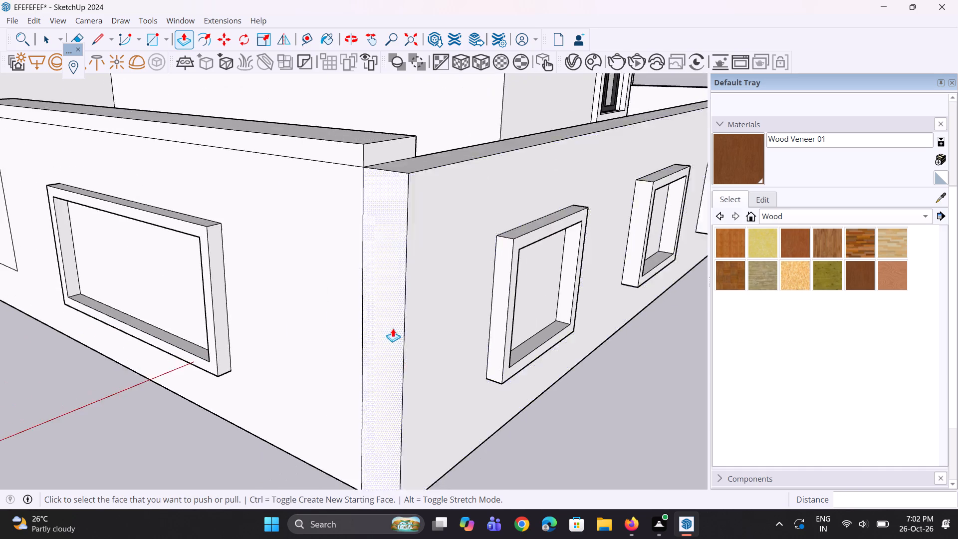
{"action": "scroll", "coordinate": [393, 328], "scroll_direction": "down", "scroll_amount": 3}
{"action": "scroll", "coordinate": [620, 290], "scroll_direction": "up", "scroll_amount": 8}
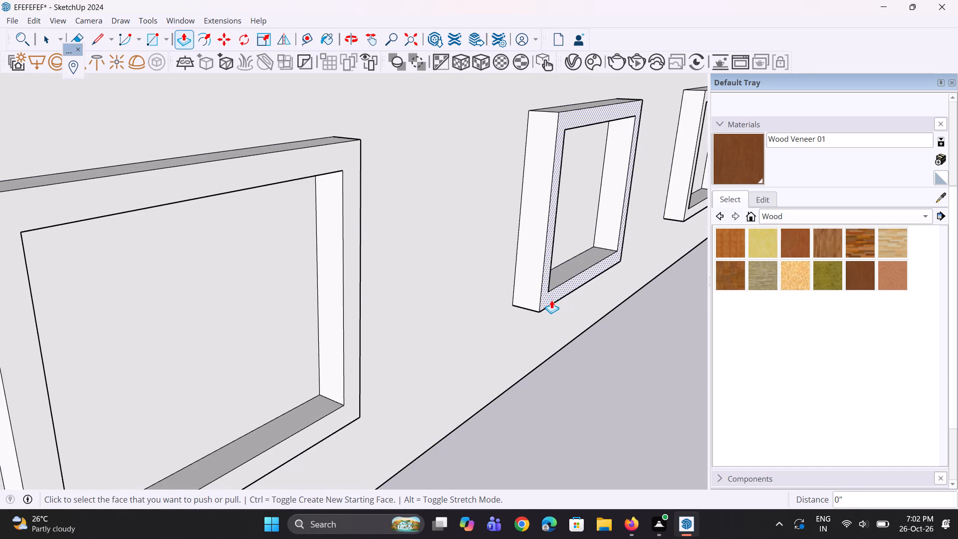
{"action": "double_click", "coordinate": [551, 300]}
{"action": "scroll", "coordinate": [407, 321], "scroll_direction": "down", "scroll_amount": 12}
{"action": "scroll", "coordinate": [614, 250], "scroll_direction": "up", "scroll_amount": 10}
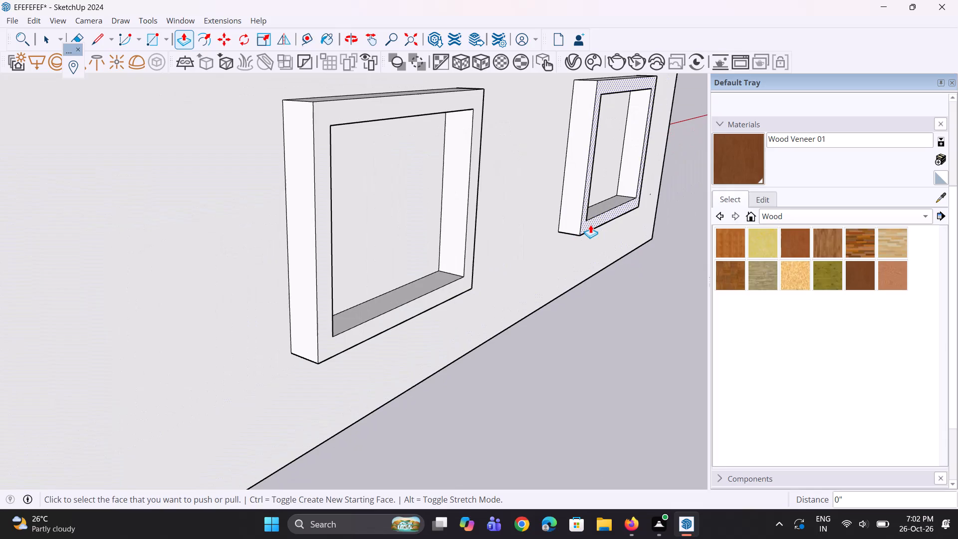
{"action": "double_click", "coordinate": [587, 225]}
{"action": "double_click", "coordinate": [366, 326]}
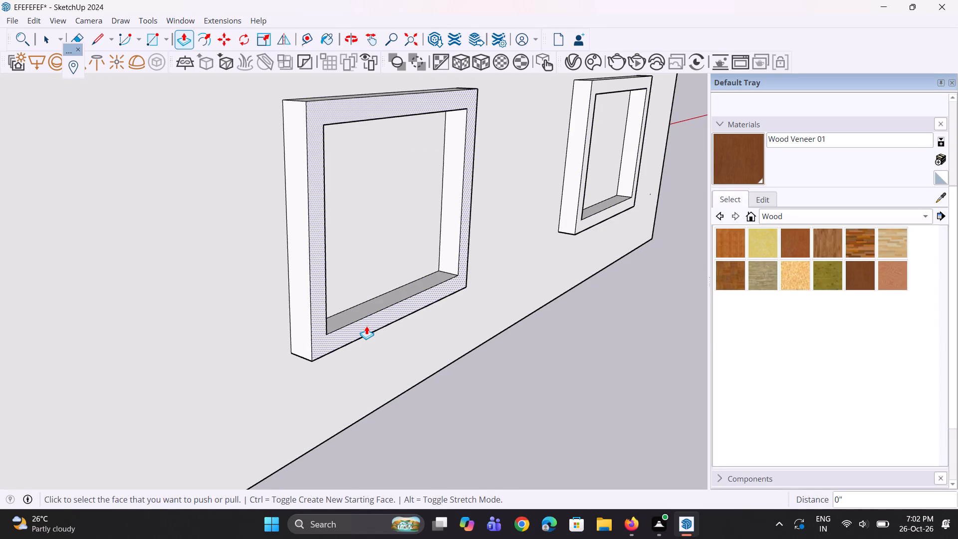
Examine the boundary wall frames, gate, balconies and window surrounds from several angles around the house.
{"action": "scroll", "coordinate": [366, 326], "scroll_direction": "down", "scroll_amount": 7}
{"action": "scroll", "coordinate": [411, 324], "scroll_direction": "down", "scroll_amount": 14}
{"action": "scroll", "coordinate": [341, 316], "scroll_direction": "up", "scroll_amount": 1}
{"action": "middle_click_drag", "start_coordinate": [341, 316], "coordinate": [391, 311]}
{"action": "scroll", "coordinate": [393, 309], "scroll_direction": "down", "scroll_amount": 6}
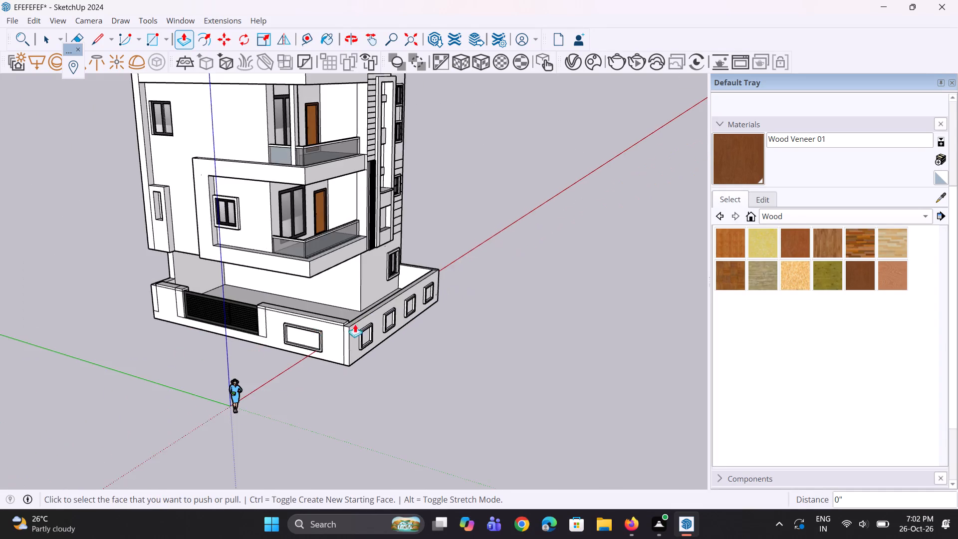
{"action": "middle_click_drag", "start_coordinate": [259, 331], "coordinate": [315, 319]}
{"action": "scroll", "coordinate": [295, 325], "scroll_direction": "up", "scroll_amount": 1}
{"action": "scroll", "coordinate": [309, 319], "scroll_direction": "down", "scroll_amount": 1}
{"action": "scroll", "coordinate": [158, 335], "scroll_direction": "up", "scroll_amount": 8}
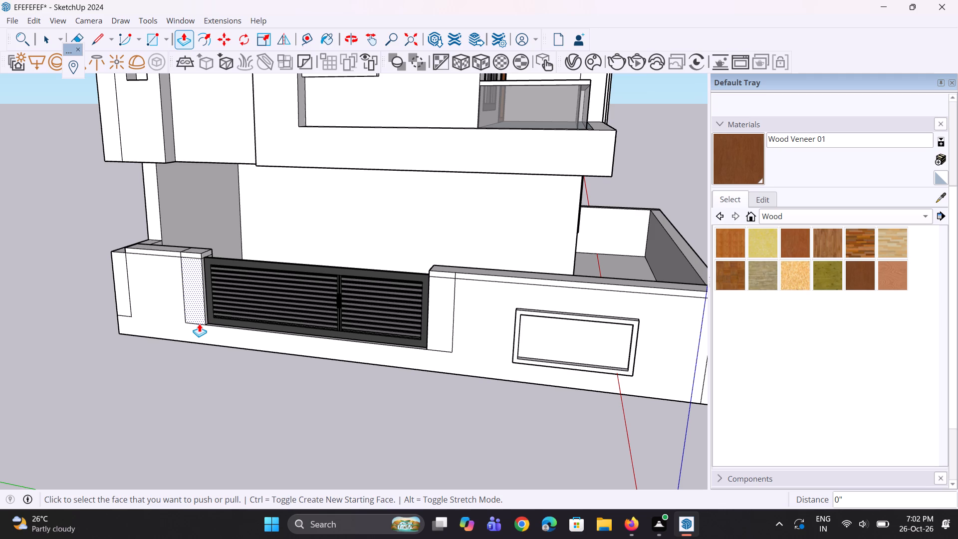
{"action": "scroll", "coordinate": [378, 306], "scroll_direction": "down", "scroll_amount": 12}
{"action": "middle_click_drag", "start_coordinate": [394, 372], "coordinate": [394, 371]}
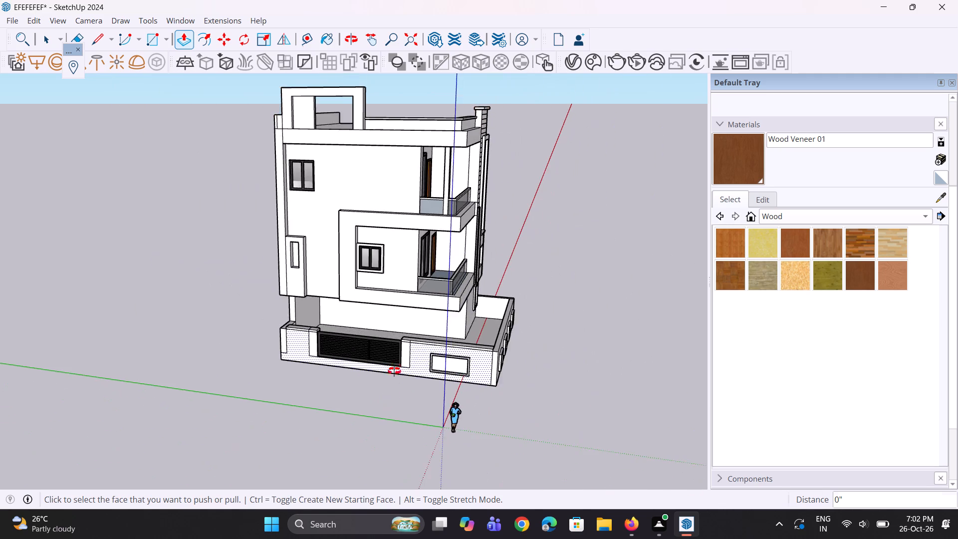
{"action": "middle_click_drag", "start_coordinate": [394, 371], "coordinate": [404, 345]}
{"action": "scroll", "coordinate": [404, 345], "scroll_direction": "up", "scroll_amount": 4}
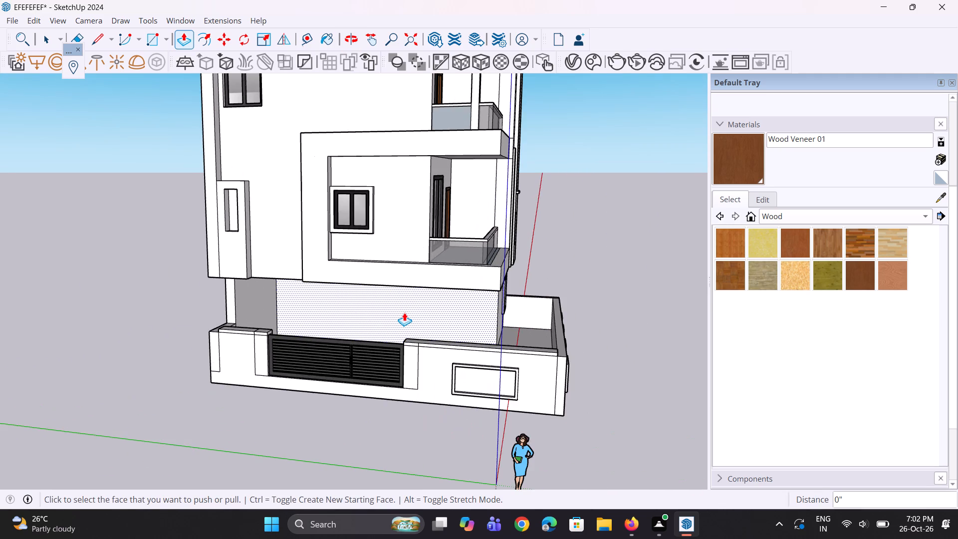
{"action": "scroll", "coordinate": [404, 312], "scroll_direction": "down", "scroll_amount": 5}
{"action": "middle_click_drag", "start_coordinate": [450, 311], "coordinate": [341, 320]}
{"action": "scroll", "coordinate": [316, 193], "scroll_direction": "up", "scroll_amount": 5}
{"action": "scroll", "coordinate": [329, 227], "scroll_direction": "down", "scroll_amount": 3}
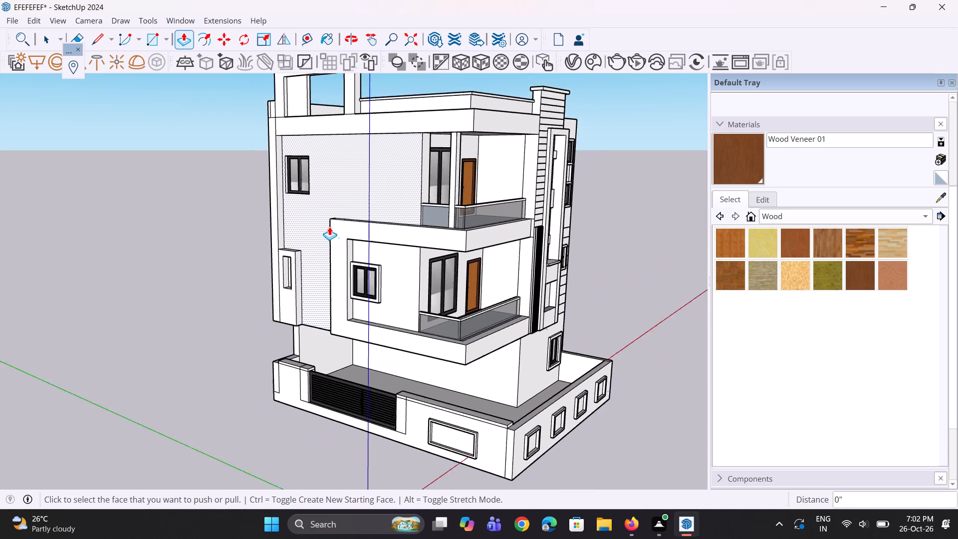
{"action": "middle_click_drag", "start_coordinate": [320, 233], "coordinate": [363, 215]}
{"action": "scroll", "coordinate": [350, 246], "scroll_direction": "up", "scroll_amount": 4}
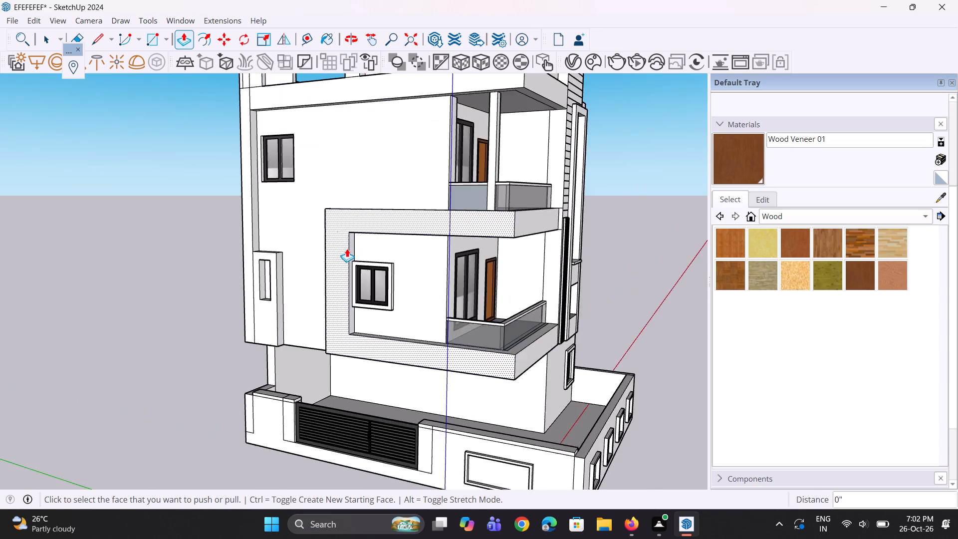
{"action": "scroll", "coordinate": [347, 249], "scroll_direction": "up", "scroll_amount": 5}
{"action": "left_click", "coordinate": [356, 251]}
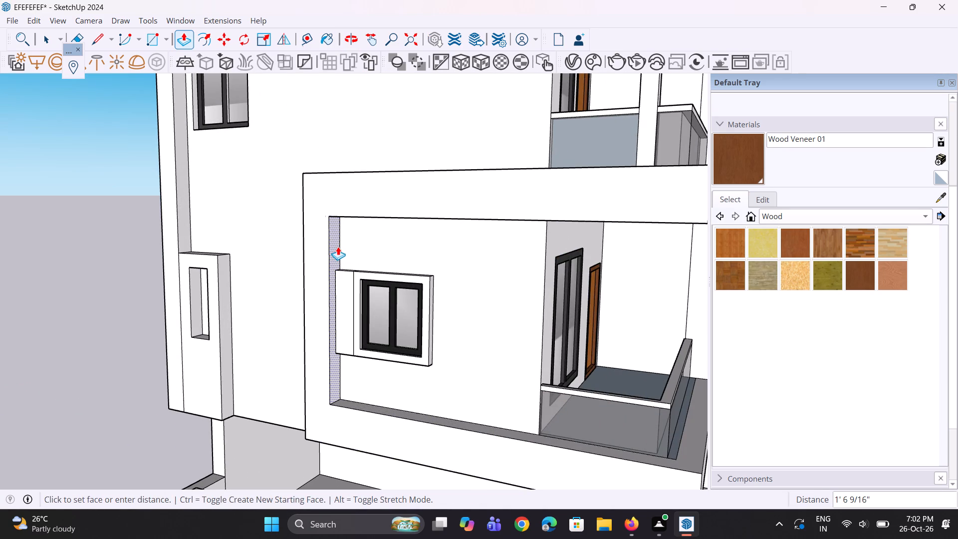
{"action": "key", "text": "Escape"}
{"action": "middle_click_drag", "start_coordinate": [356, 288], "coordinate": [323, 284]}
{"action": "scroll", "coordinate": [256, 295], "scroll_direction": "down", "scroll_amount": 10}
{"action": "middle_click_drag", "start_coordinate": [412, 288], "coordinate": [302, 302]}
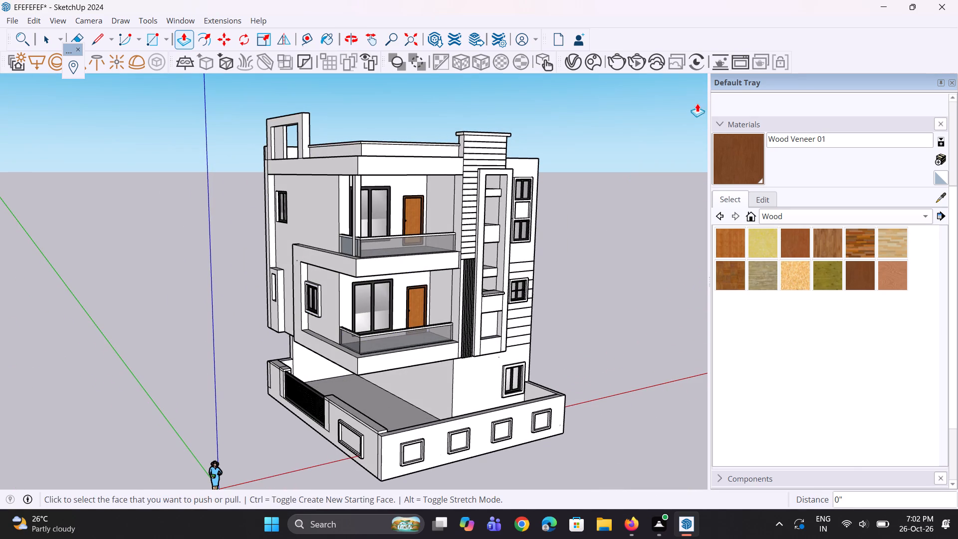
Create a new Generic material in the V-Ray Asset Editor and show its settings.
{"action": "left_click", "coordinate": [573, 57]}
{"action": "key", "text": "space"}
{"action": "key", "text": "space"}
{"action": "key", "text": "space"}
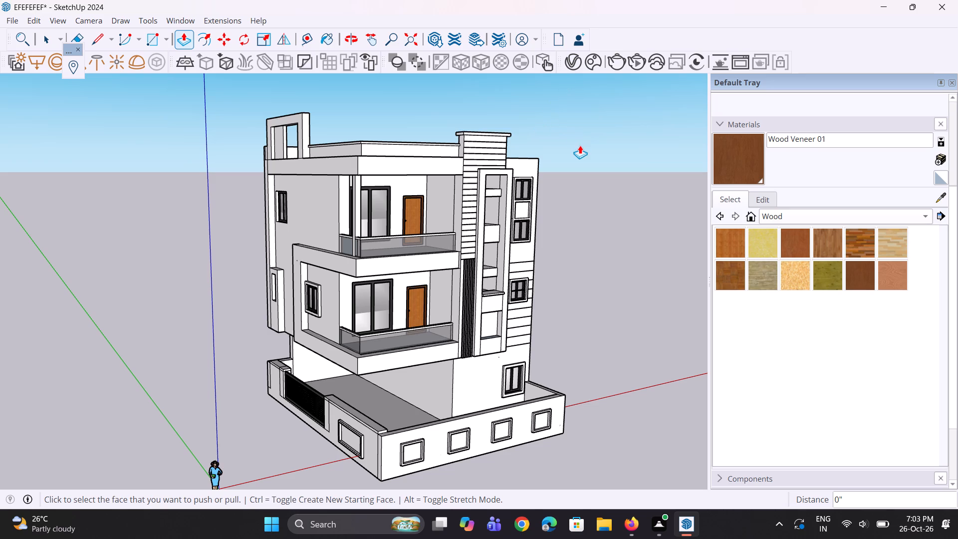
{"action": "left_click", "coordinate": [580, 145]}
{"action": "scroll", "coordinate": [571, 204], "scroll_direction": "up", "scroll_amount": 2}
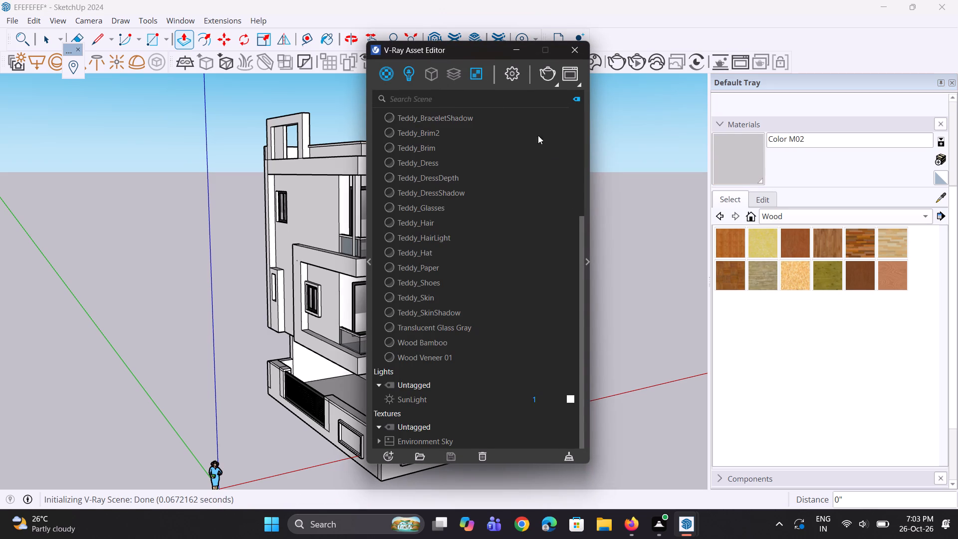
{"action": "right_click", "coordinate": [390, 74]}
{"action": "left_click", "coordinate": [409, 98]}
{"action": "left_click", "coordinate": [588, 260]}
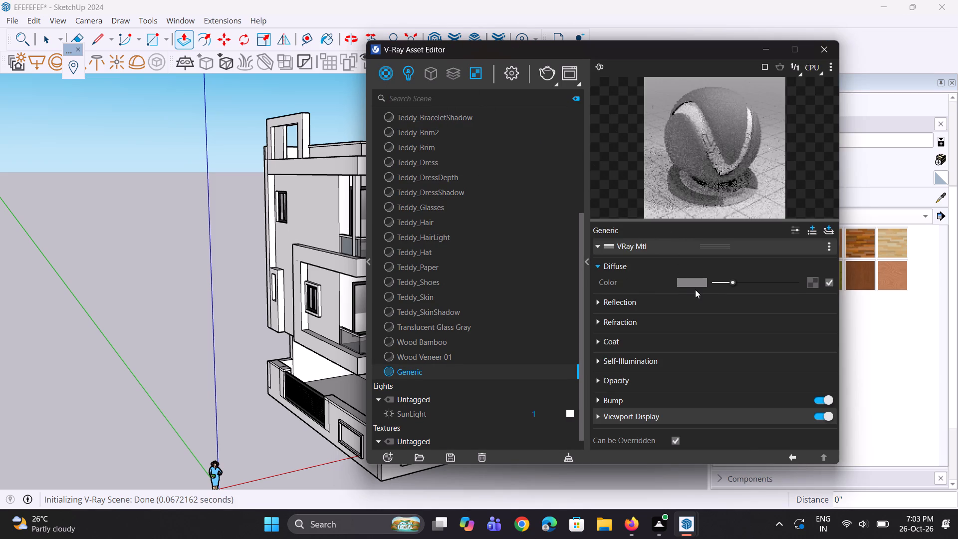
Darken the Generic material's diffuse colour to a deeper grey.
{"action": "left_click", "coordinate": [695, 284]}
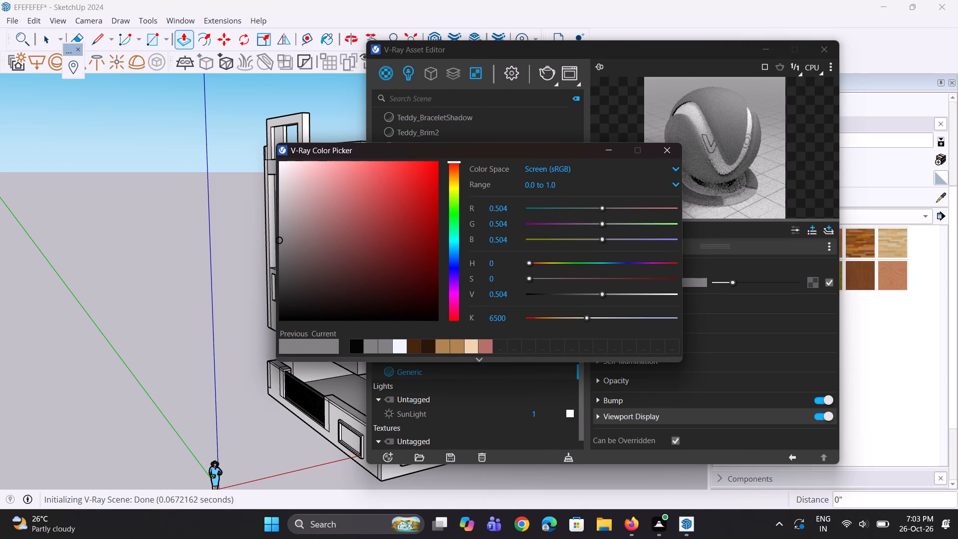
{"action": "left_click", "coordinate": [604, 149]}
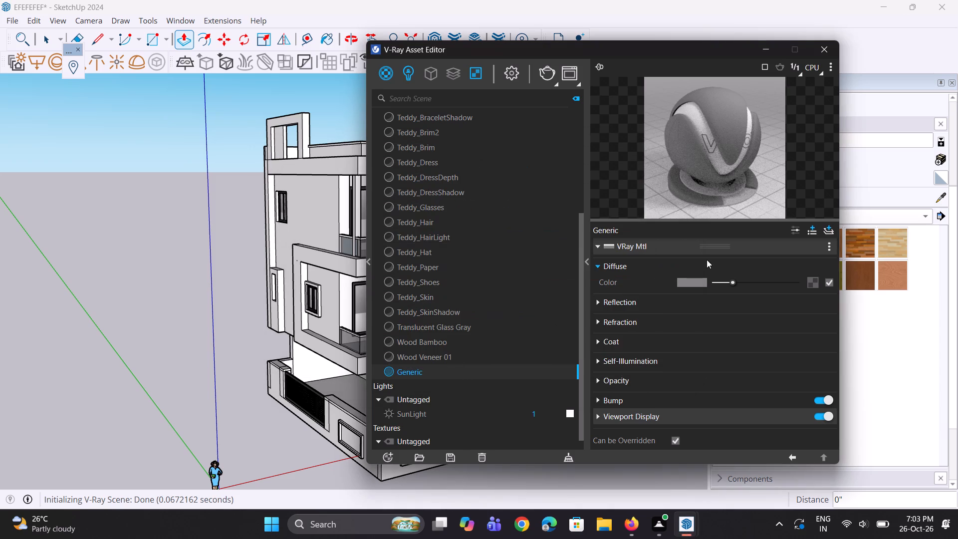
{"action": "left_click_drag", "start_coordinate": [731, 282], "coordinate": [727, 282]}
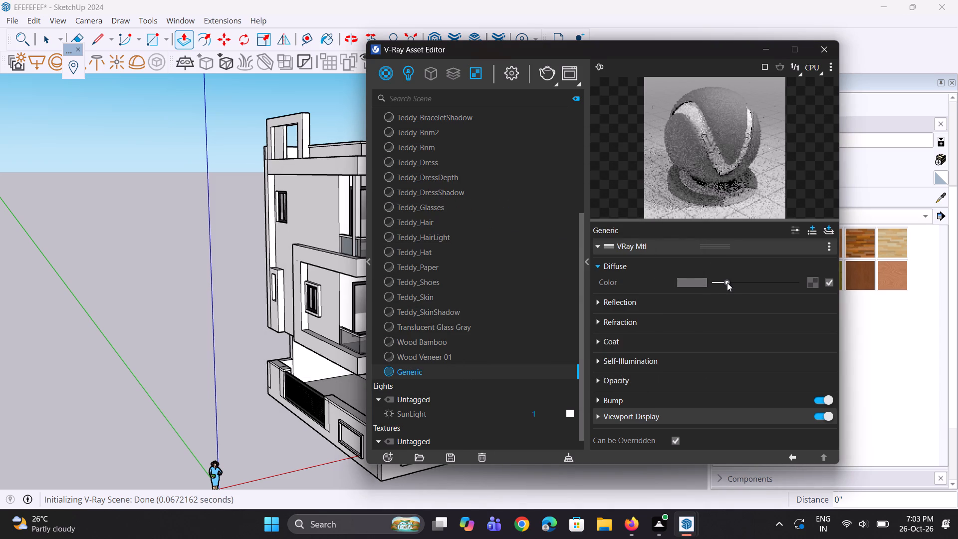
{"action": "left_click_drag", "start_coordinate": [727, 282], "coordinate": [723, 284]}
{"action": "double_click", "coordinate": [728, 188]}
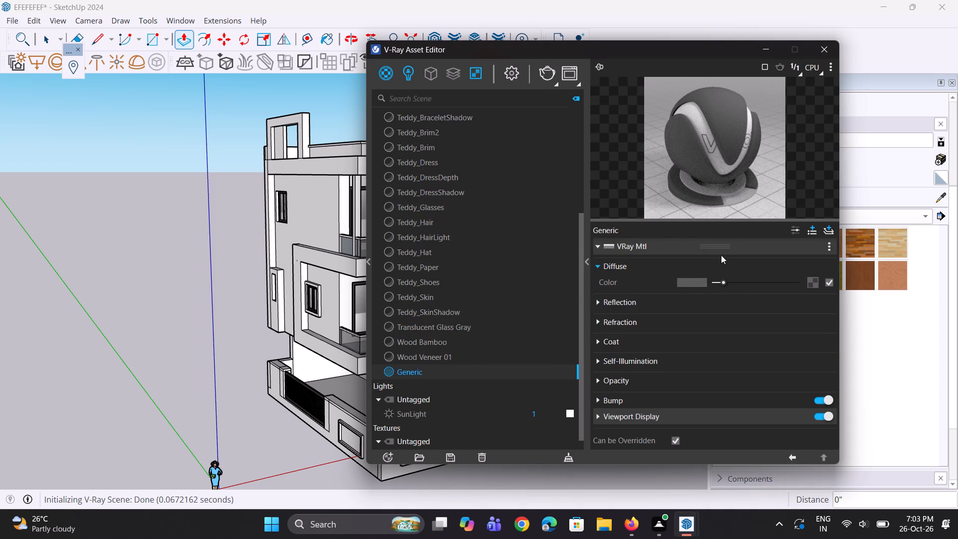
Give the Generic material a mid-grey reflection colour and a reflection glossiness of 0.95, and put the Asset Editor away.
{"action": "left_click", "coordinate": [705, 302]}
{"action": "left_click", "coordinate": [726, 319]}
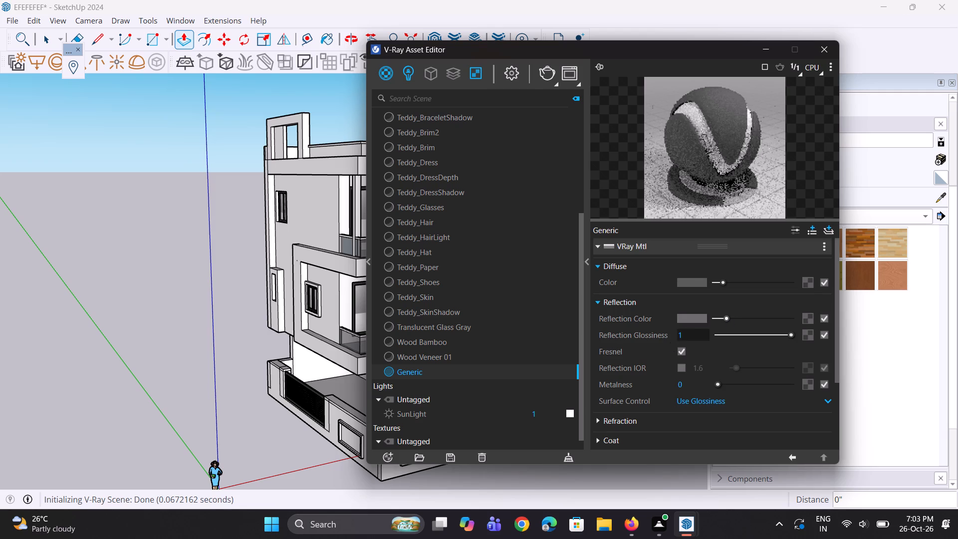
{"action": "left_click_drag", "start_coordinate": [683, 336], "coordinate": [660, 331]}
{"action": "type", "text": "0.95"}
{"action": "key", "text": "Return"}
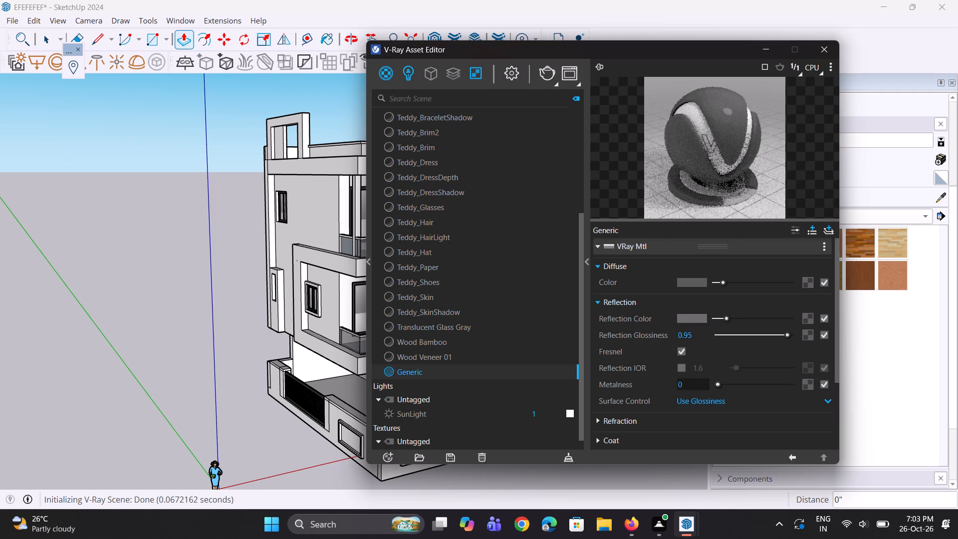
{"action": "double_click", "coordinate": [717, 138]}
{"action": "left_click", "coordinate": [763, 49]}
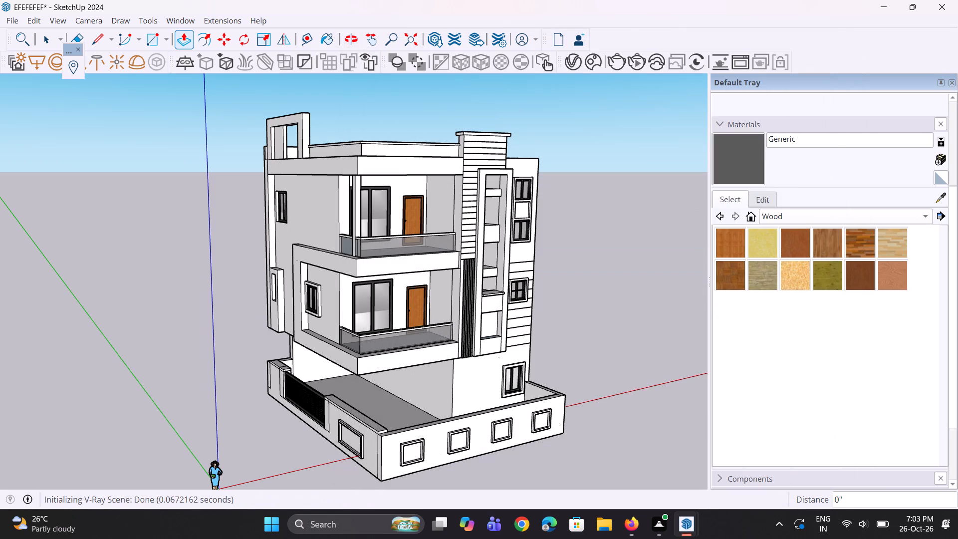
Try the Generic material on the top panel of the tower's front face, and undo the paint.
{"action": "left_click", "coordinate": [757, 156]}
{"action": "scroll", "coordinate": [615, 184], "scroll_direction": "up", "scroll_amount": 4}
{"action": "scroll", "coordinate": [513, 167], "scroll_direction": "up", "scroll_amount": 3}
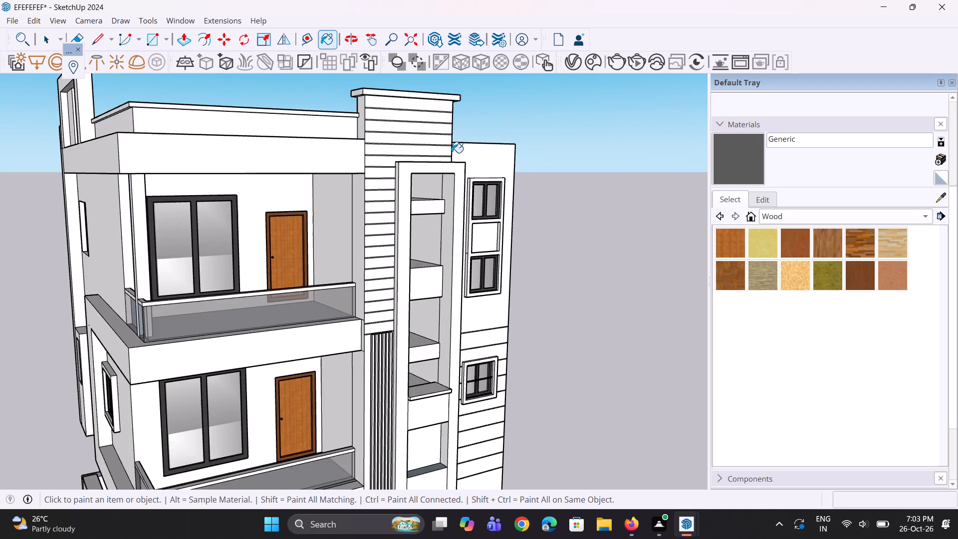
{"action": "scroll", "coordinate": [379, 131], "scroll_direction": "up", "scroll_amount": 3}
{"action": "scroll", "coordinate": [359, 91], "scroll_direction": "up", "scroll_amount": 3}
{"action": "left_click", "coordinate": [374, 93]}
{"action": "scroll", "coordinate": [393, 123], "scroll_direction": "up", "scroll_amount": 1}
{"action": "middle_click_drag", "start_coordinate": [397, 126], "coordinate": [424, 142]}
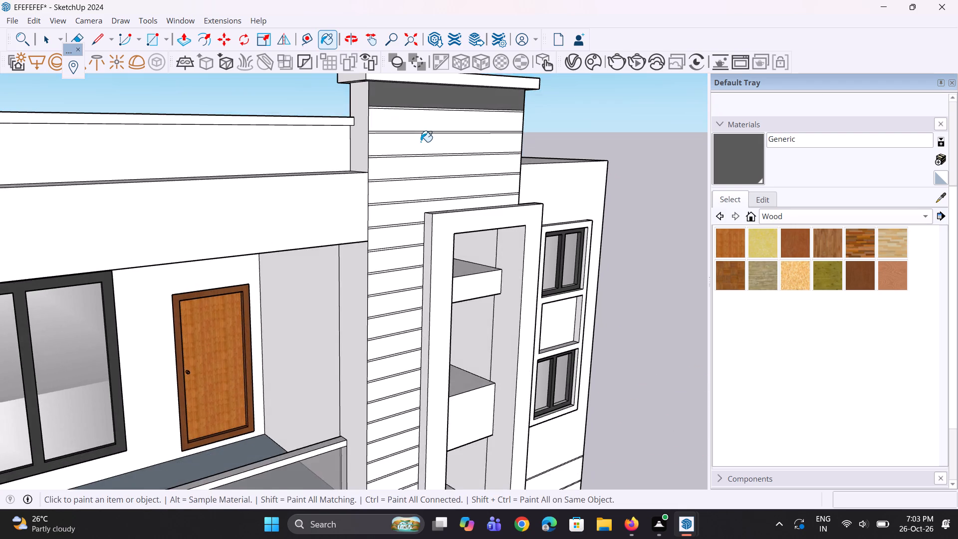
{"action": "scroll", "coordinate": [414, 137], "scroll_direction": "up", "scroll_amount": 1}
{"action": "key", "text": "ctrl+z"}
Pull the topmost narrow horizontal strip on the tower's front outward by about 1 1/8".
{"action": "scroll", "coordinate": [412, 135], "scroll_direction": "up", "scroll_amount": 2, "text": "ctrl"}
{"action": "scroll", "coordinate": [405, 155], "scroll_direction": "up", "scroll_amount": 1}
{"action": "key", "text": "p"}
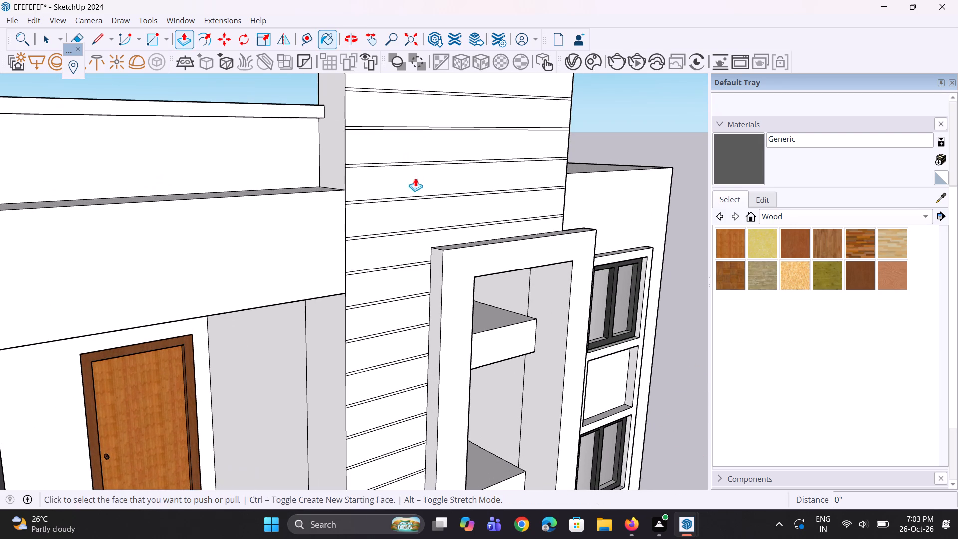
{"action": "scroll", "coordinate": [411, 198], "scroll_direction": "down", "scroll_amount": 8}
{"action": "scroll", "coordinate": [399, 86], "scroll_direction": "up", "scroll_amount": 3}
{"action": "scroll", "coordinate": [363, 104], "scroll_direction": "up", "scroll_amount": 4}
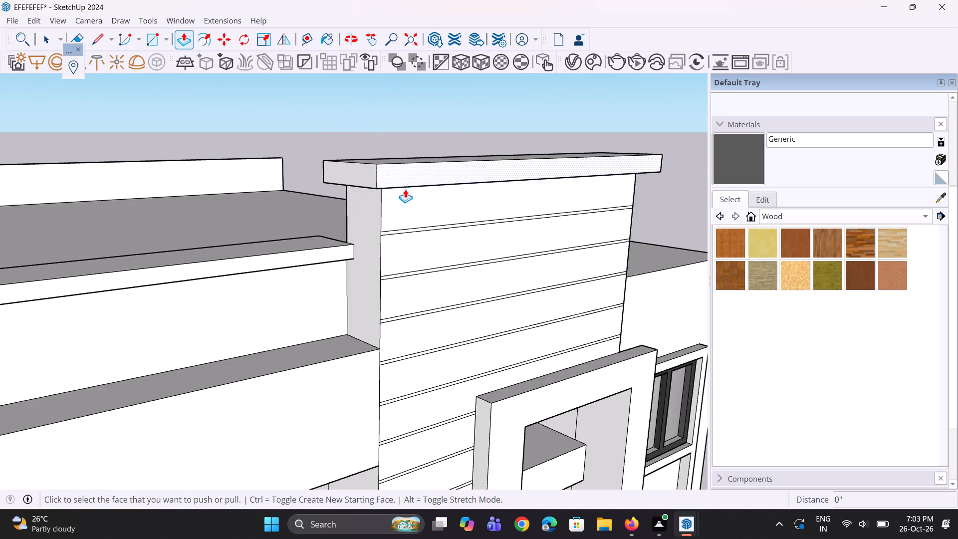
{"action": "scroll", "coordinate": [405, 189], "scroll_direction": "up", "scroll_amount": 6}
{"action": "left_click", "coordinate": [413, 253]}
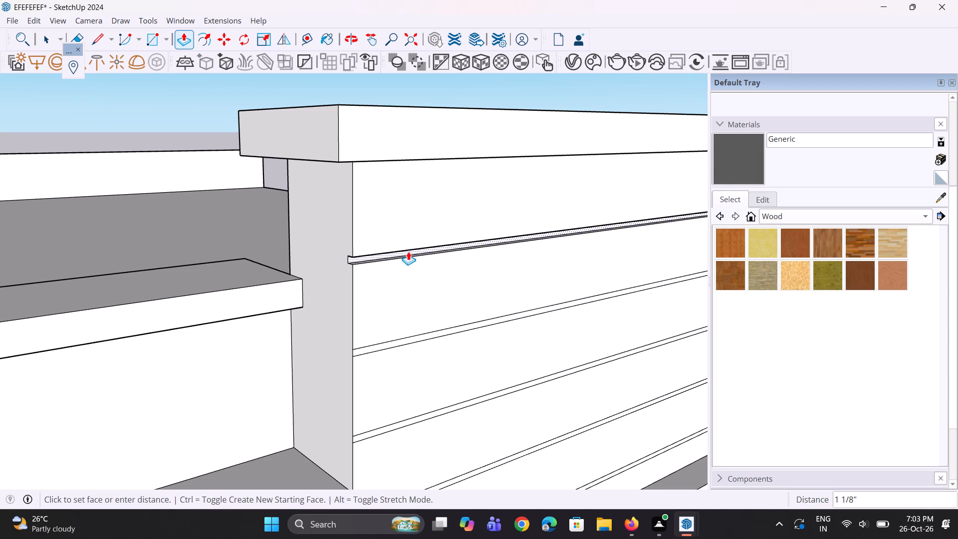
{"action": "left_click", "coordinate": [408, 252]}
Pull the next four narrow strips down the tower's front outward by the same distance.
{"action": "scroll", "coordinate": [396, 242], "scroll_direction": "down", "scroll_amount": 4}
{"action": "scroll", "coordinate": [380, 331], "scroll_direction": "up", "scroll_amount": 2}
{"action": "double_click", "coordinate": [382, 313]}
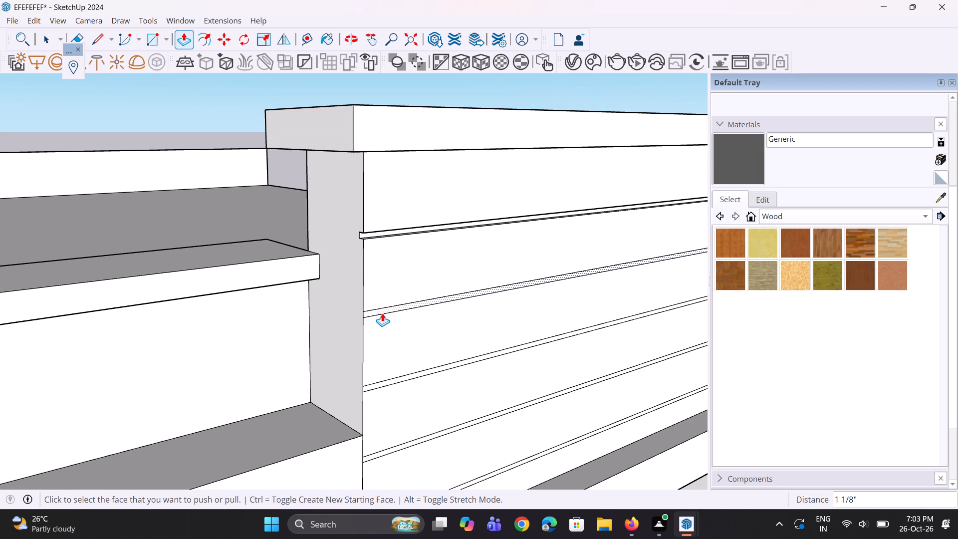
{"action": "double_click", "coordinate": [382, 385]}
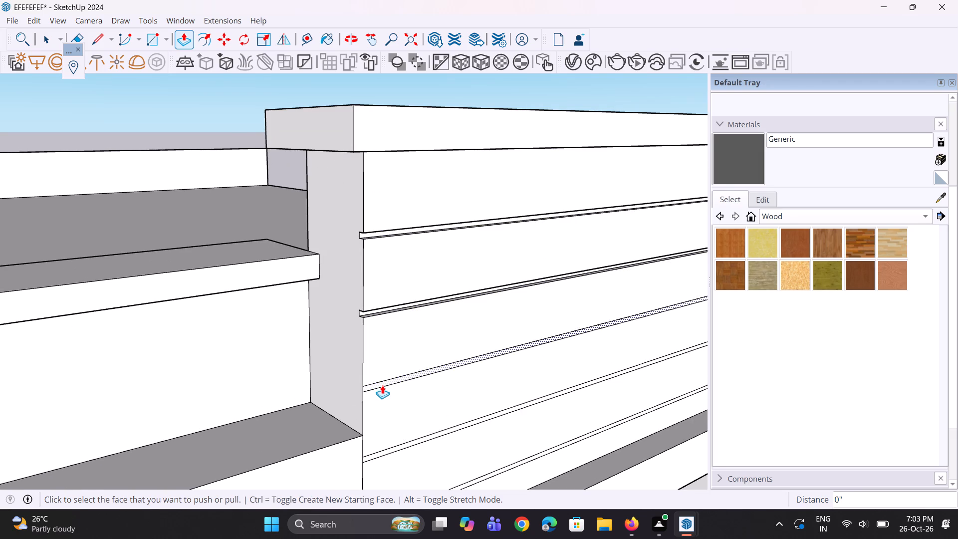
{"action": "scroll", "coordinate": [334, 273], "scroll_direction": "down", "scroll_amount": 9}
{"action": "scroll", "coordinate": [377, 360], "scroll_direction": "up", "scroll_amount": 9}
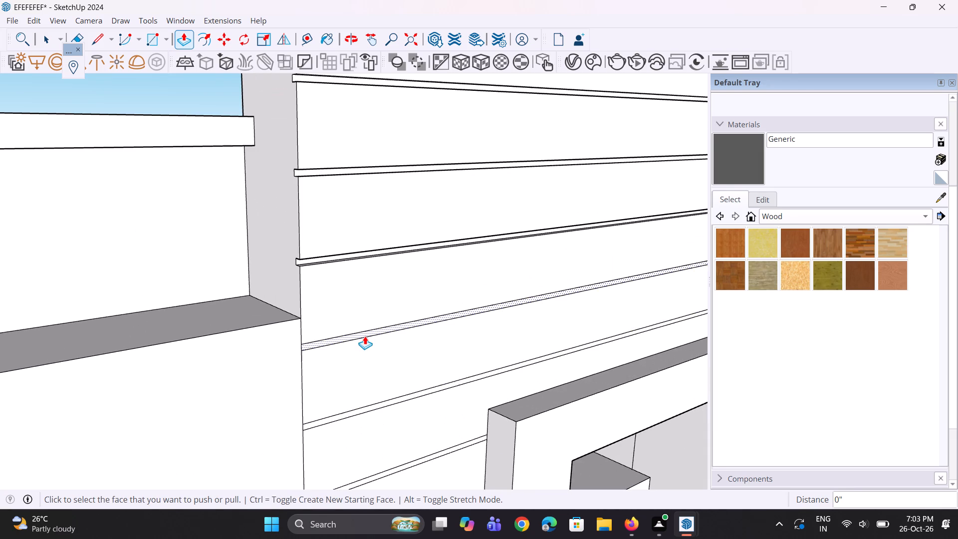
{"action": "double_click", "coordinate": [365, 336]}
{"action": "scroll", "coordinate": [345, 275], "scroll_direction": "down", "scroll_amount": 4}
{"action": "scroll", "coordinate": [341, 358], "scroll_direction": "up", "scroll_amount": 3}
{"action": "double_click", "coordinate": [331, 379]}
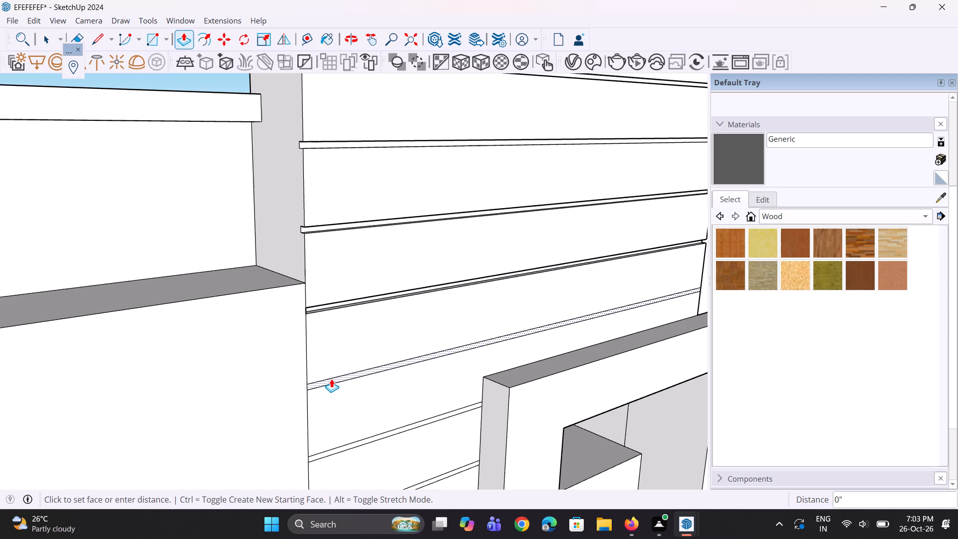
Repeat the same pull on the next five strips beside the tall frame, undoing the one applied to a wide panel by mistake.
{"action": "scroll", "coordinate": [337, 276], "scroll_direction": "down", "scroll_amount": 4}
{"action": "scroll", "coordinate": [363, 433], "scroll_direction": "up", "scroll_amount": 4}
{"action": "double_click", "coordinate": [334, 374]}
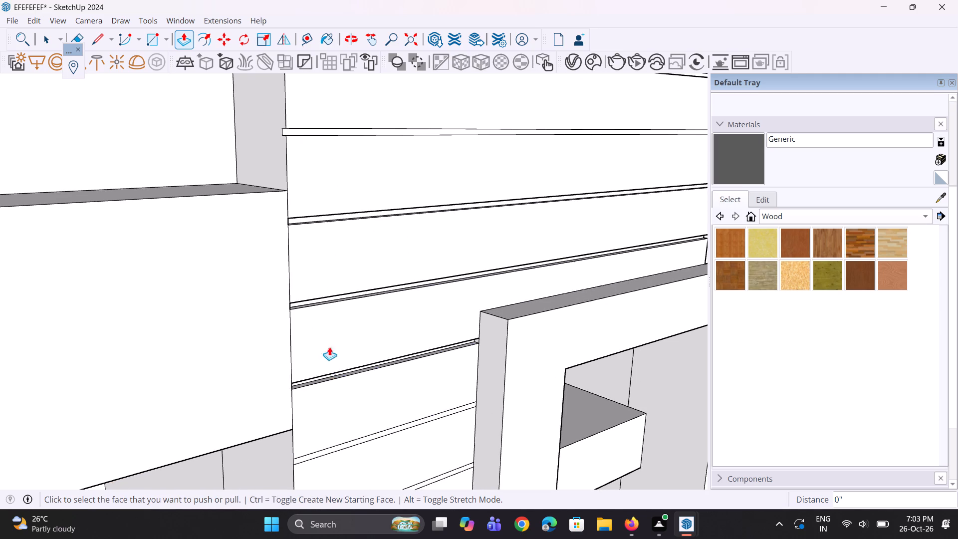
{"action": "scroll", "coordinate": [316, 270], "scroll_direction": "down", "scroll_amount": 10}
{"action": "scroll", "coordinate": [341, 370], "scroll_direction": "up", "scroll_amount": 8}
{"action": "double_click", "coordinate": [309, 327]}
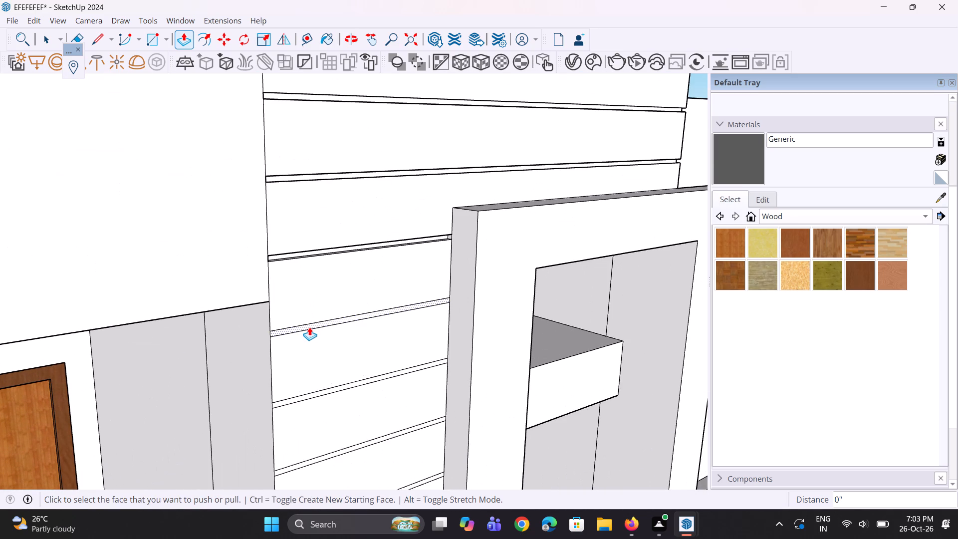
{"action": "double_click", "coordinate": [316, 394]}
{"action": "scroll", "coordinate": [327, 237], "scroll_direction": "down", "scroll_amount": 10}
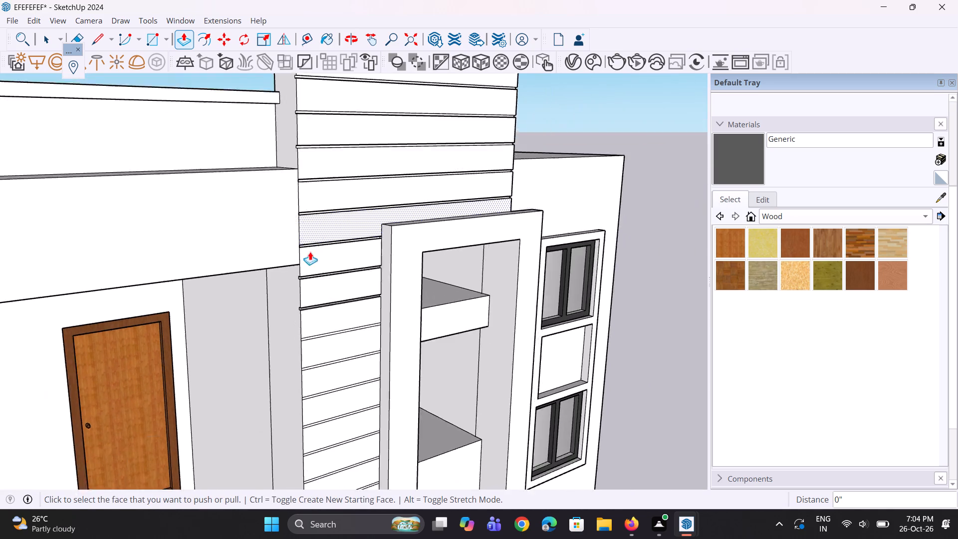
{"action": "scroll", "coordinate": [318, 345], "scroll_direction": "up", "scroll_amount": 8}
{"action": "double_click", "coordinate": [309, 299]}
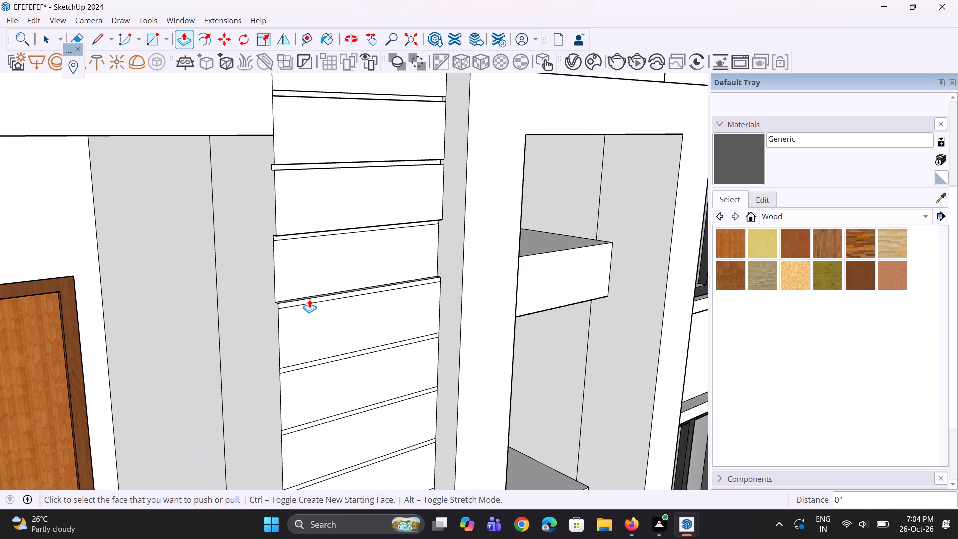
{"action": "key", "text": "ctrl+z"}
{"action": "double_click", "coordinate": [301, 302]}
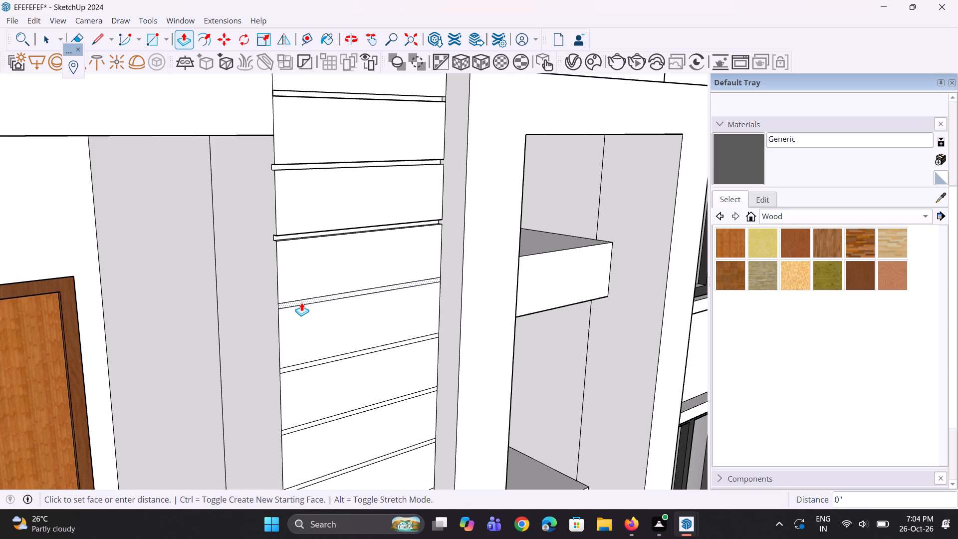
{"action": "double_click", "coordinate": [294, 369]}
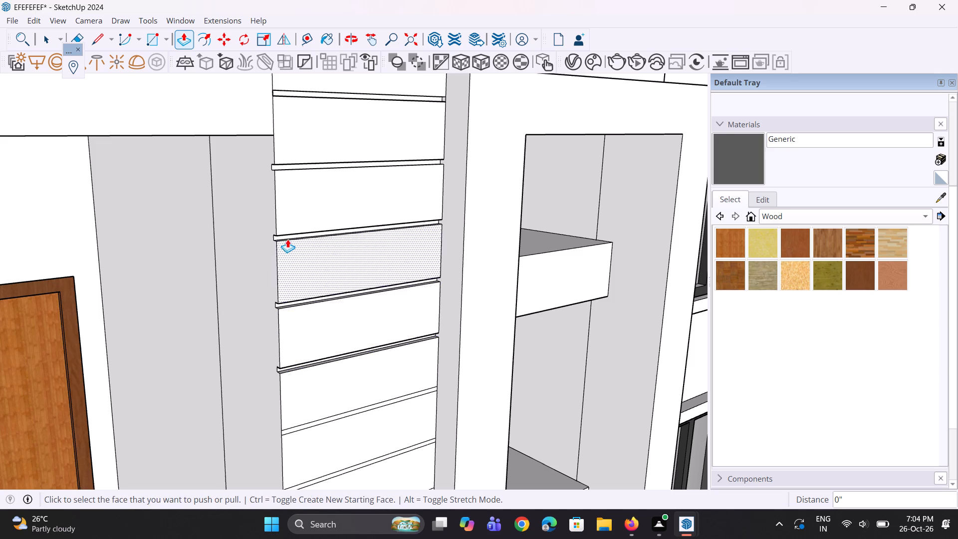
Pull the next four narrow strips between the upper balcony wall and the tall frame outward by the same distance.
{"action": "scroll", "coordinate": [286, 237], "scroll_direction": "down", "scroll_amount": 10}
{"action": "scroll", "coordinate": [274, 346], "scroll_direction": "up", "scroll_amount": 12}
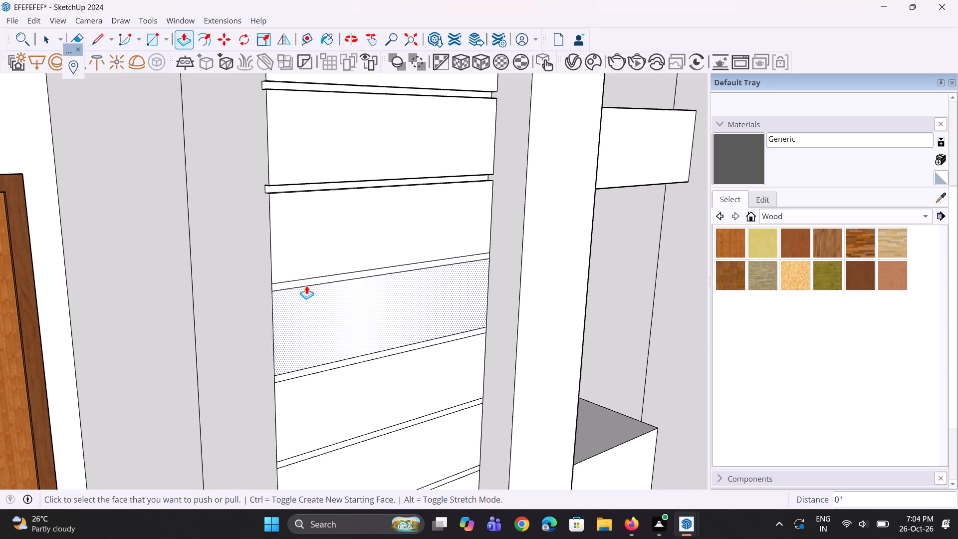
{"action": "double_click", "coordinate": [306, 285]}
{"action": "double_click", "coordinate": [313, 370]}
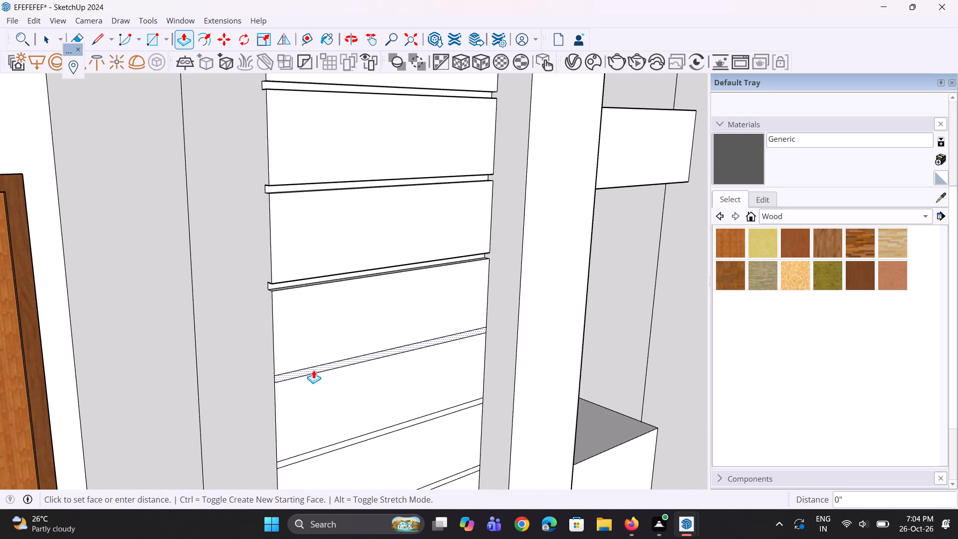
{"action": "scroll", "coordinate": [302, 199], "scroll_direction": "down", "scroll_amount": 9}
{"action": "scroll", "coordinate": [310, 303], "scroll_direction": "up", "scroll_amount": 10}
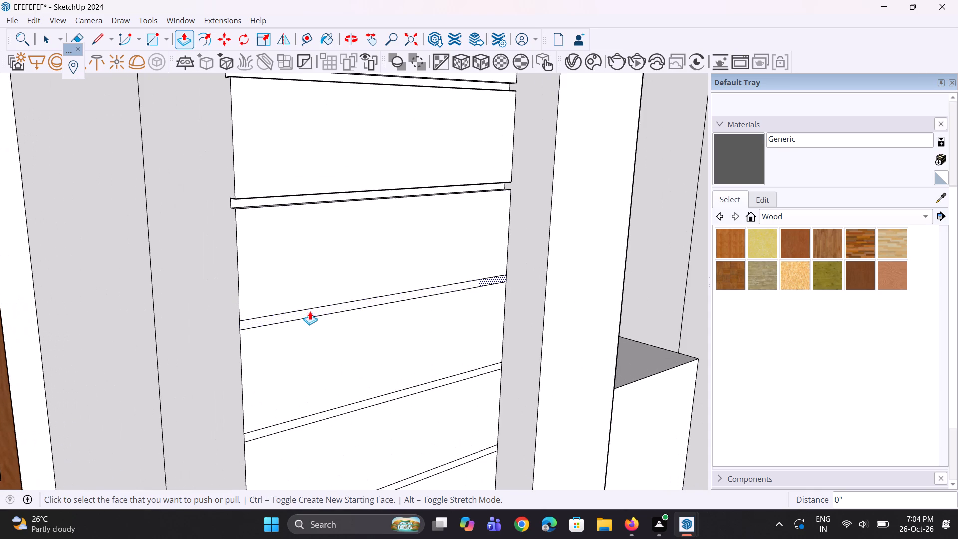
{"action": "double_click", "coordinate": [309, 314]}
{"action": "scroll", "coordinate": [295, 257], "scroll_direction": "down", "scroll_amount": 5}
{"action": "scroll", "coordinate": [287, 358], "scroll_direction": "up", "scroll_amount": 4}
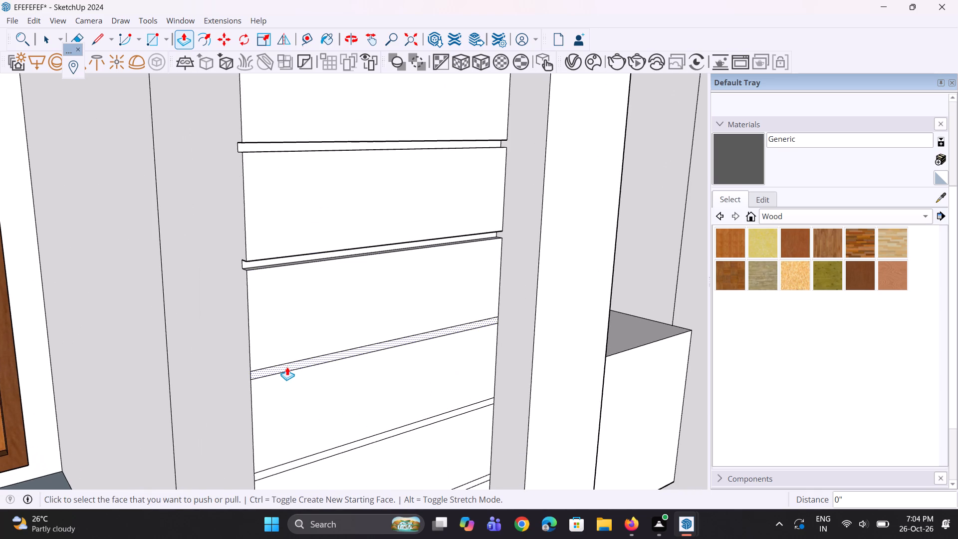
{"action": "double_click", "coordinate": [287, 367]}
Pull the following four narrow strips beside the upper balcony railing outward by the same distance.
{"action": "scroll", "coordinate": [239, 239], "scroll_direction": "down", "scroll_amount": 15}
{"action": "scroll", "coordinate": [261, 312], "scroll_direction": "up", "scroll_amount": 3}
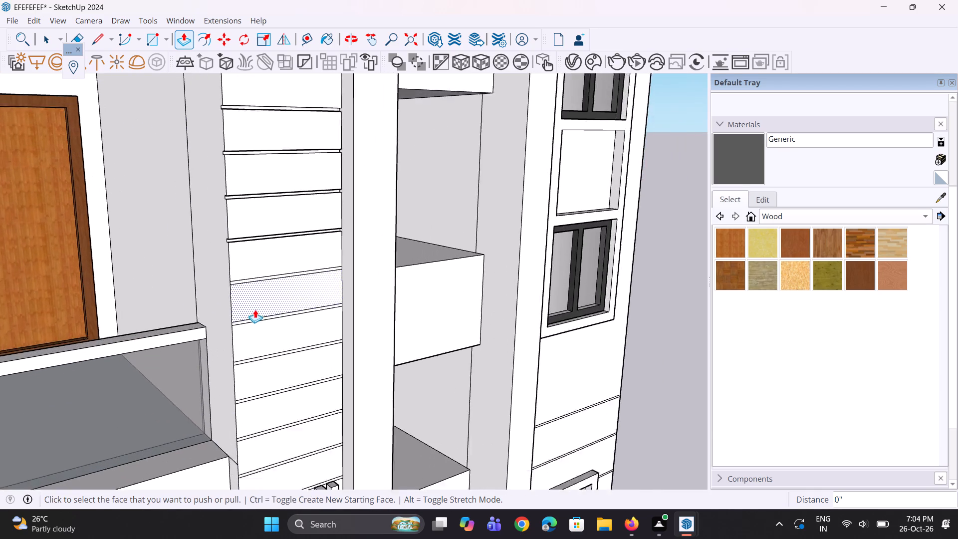
{"action": "scroll", "coordinate": [255, 309], "scroll_direction": "up", "scroll_amount": 10}
{"action": "double_click", "coordinate": [241, 281]}
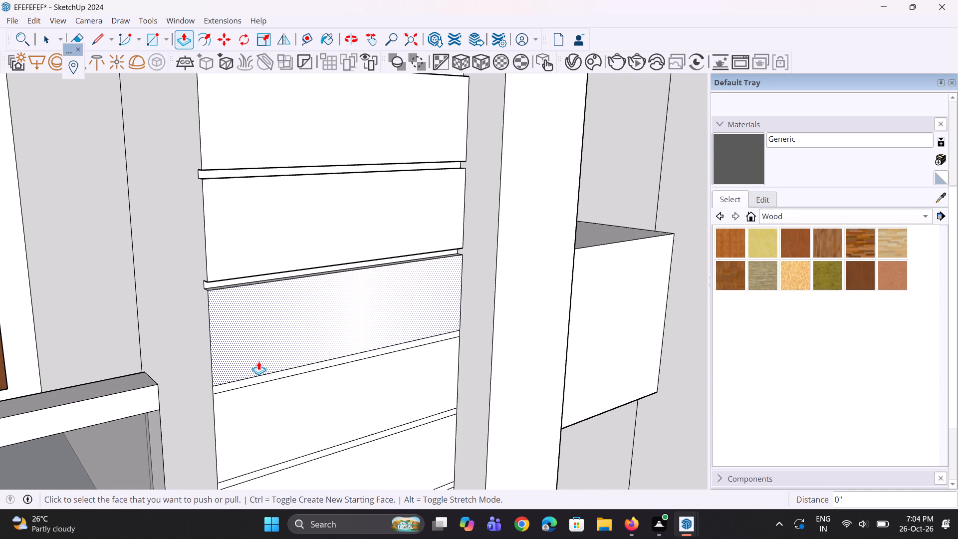
{"action": "double_click", "coordinate": [257, 380]}
{"action": "scroll", "coordinate": [241, 258], "scroll_direction": "down", "scroll_amount": 11}
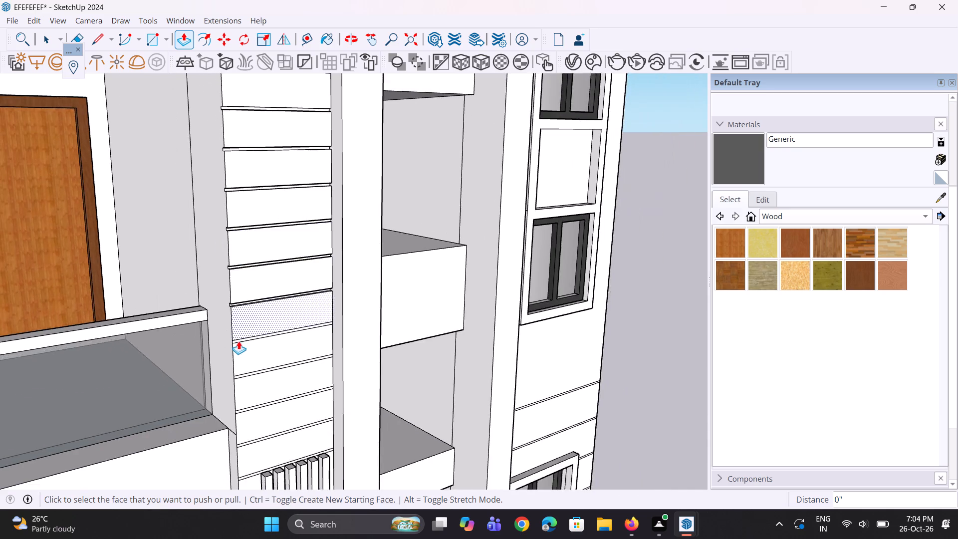
{"action": "scroll", "coordinate": [239, 344], "scroll_direction": "up", "scroll_amount": 9}
{"action": "double_click", "coordinate": [242, 335]}
{"action": "scroll", "coordinate": [245, 251], "scroll_direction": "down", "scroll_amount": 5}
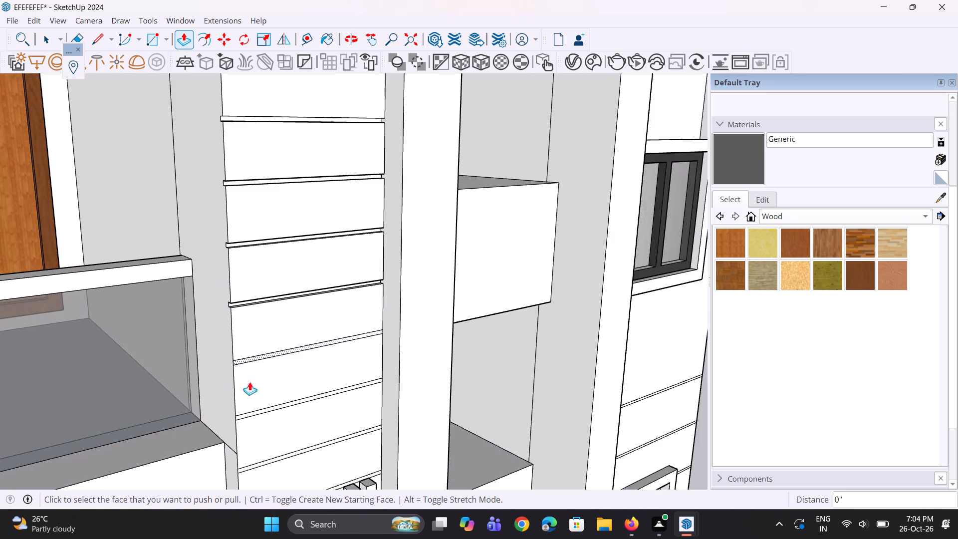
{"action": "scroll", "coordinate": [249, 382], "scroll_direction": "up", "scroll_amount": 3}
{"action": "double_click", "coordinate": [249, 353]}
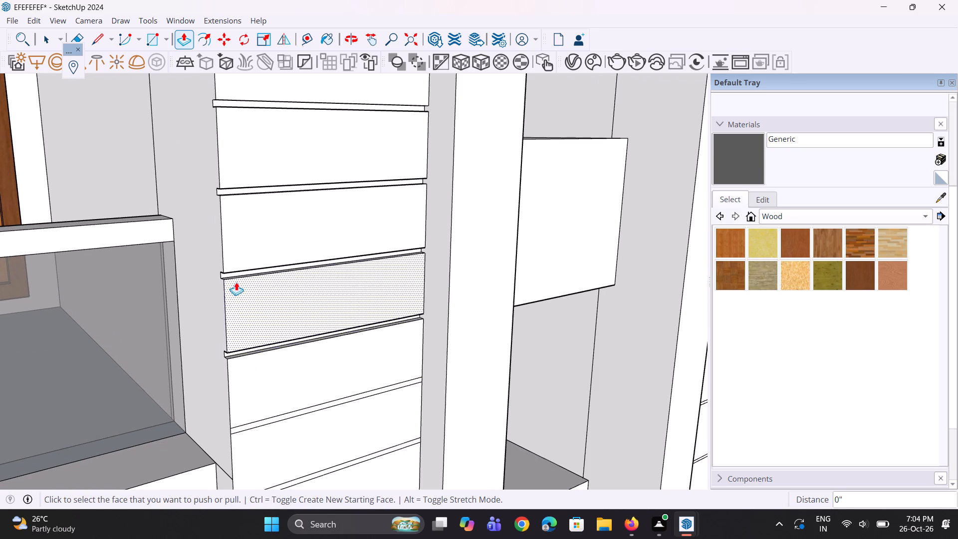
Pull the last three narrow strips, down to the one just above the vertical louvres, outward by the same distance.
{"action": "scroll", "coordinate": [235, 251], "scroll_direction": "down", "scroll_amount": 10}
{"action": "scroll", "coordinate": [243, 349], "scroll_direction": "up", "scroll_amount": 12}
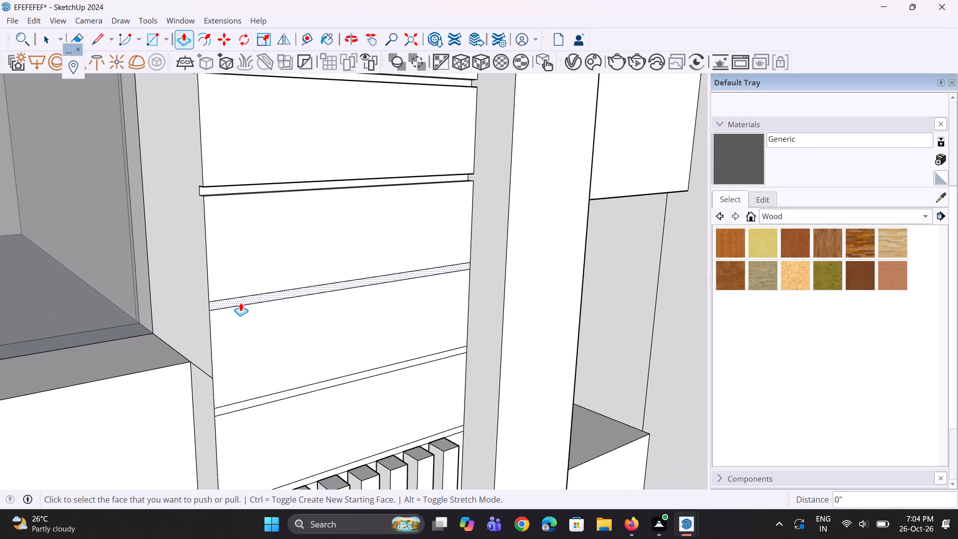
{"action": "double_click", "coordinate": [240, 301]}
{"action": "double_click", "coordinate": [259, 400]}
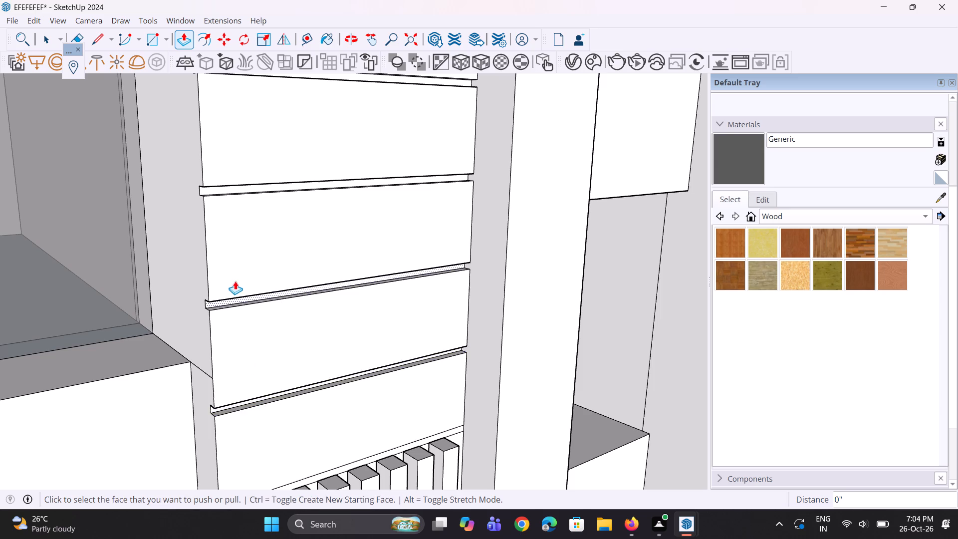
{"action": "scroll", "coordinate": [235, 281], "scroll_direction": "down", "scroll_amount": 9}
{"action": "scroll", "coordinate": [248, 390], "scroll_direction": "up", "scroll_amount": 3}
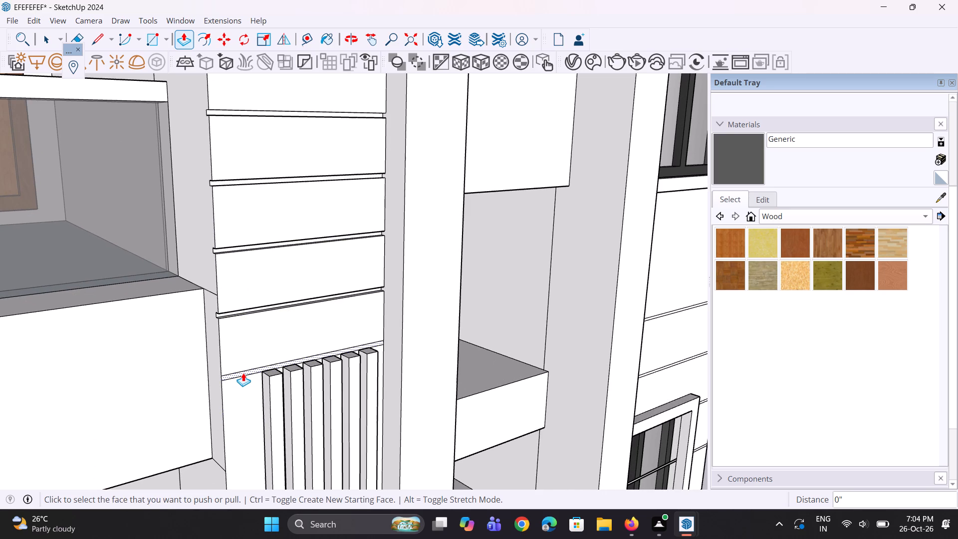
{"action": "double_click", "coordinate": [243, 373]}
{"action": "scroll", "coordinate": [243, 373], "scroll_direction": "down", "scroll_amount": 20}
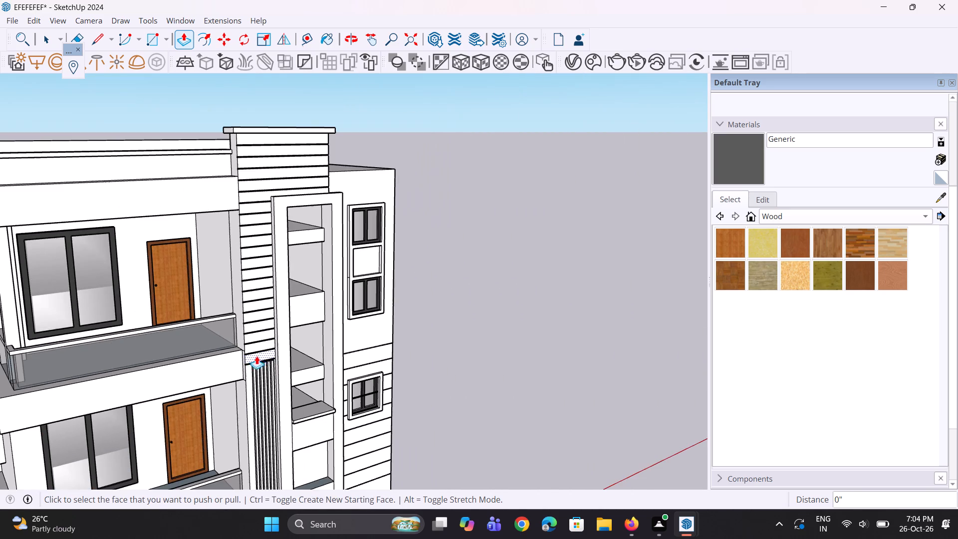
Paint the top six horizontal strips of the tower facade, starting below the cap, with the dark grey Generic material.
{"action": "scroll", "coordinate": [265, 354], "scroll_direction": "down", "scroll_amount": 3}
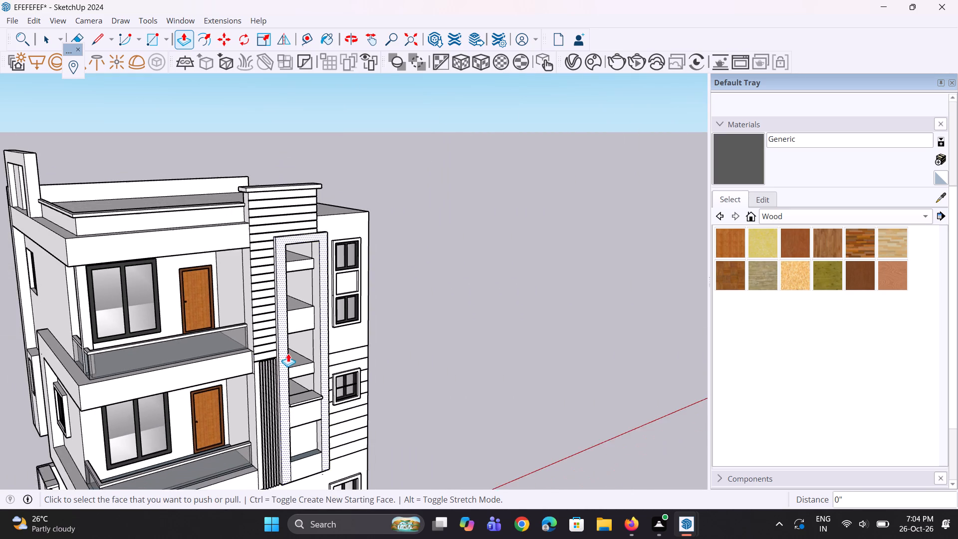
{"action": "scroll", "coordinate": [288, 353], "scroll_direction": "down", "scroll_amount": 1}
{"action": "left_click", "coordinate": [725, 155]}
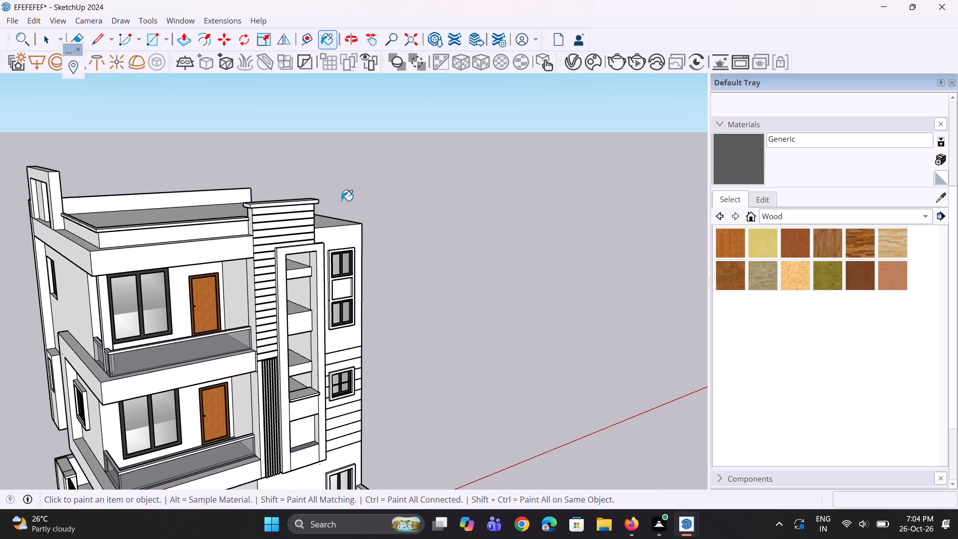
{"action": "scroll", "coordinate": [321, 200], "scroll_direction": "up", "scroll_amount": 12}
{"action": "left_click", "coordinate": [252, 203]}
{"action": "left_click", "coordinate": [254, 231]}
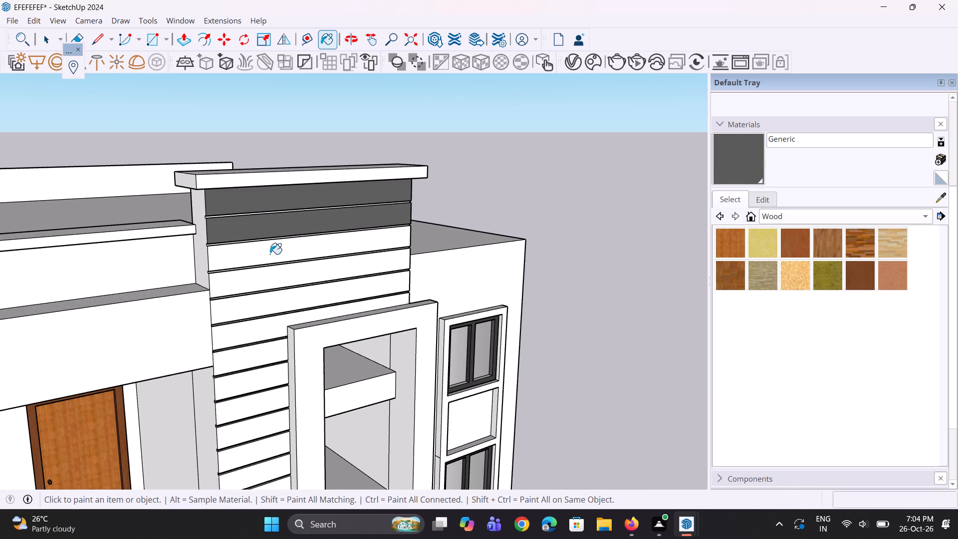
{"action": "left_click", "coordinate": [274, 257]}
{"action": "left_click", "coordinate": [286, 281]}
{"action": "left_click", "coordinate": [291, 303]}
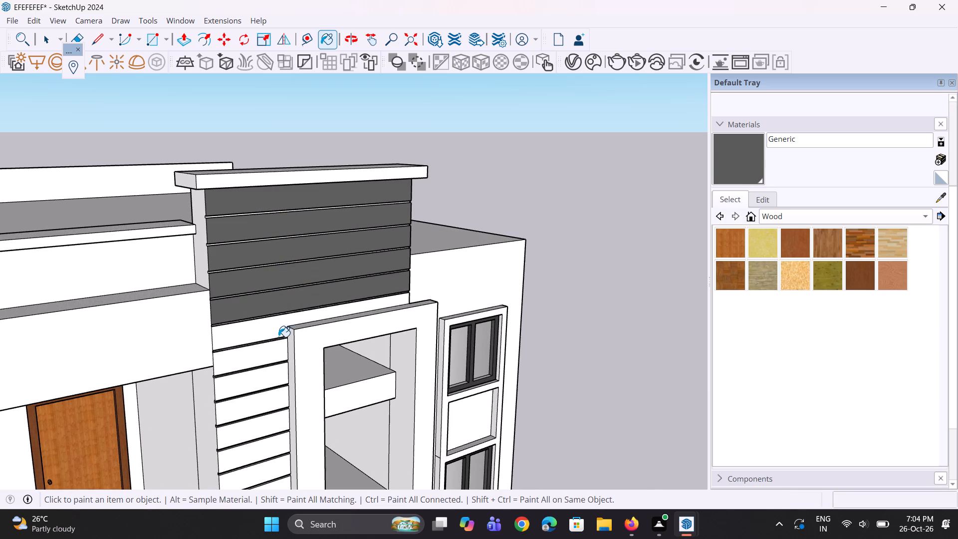
{"action": "left_click", "coordinate": [278, 337]}
Paint the next four horizontal strips, beside the top of the tall frame, with the dark grey Generic material.
{"action": "scroll", "coordinate": [257, 208], "scroll_direction": "down", "scroll_amount": 5}
{"action": "scroll", "coordinate": [226, 328], "scroll_direction": "up", "scroll_amount": 8}
{"action": "middle_click_drag", "start_coordinate": [249, 312], "coordinate": [229, 291]}
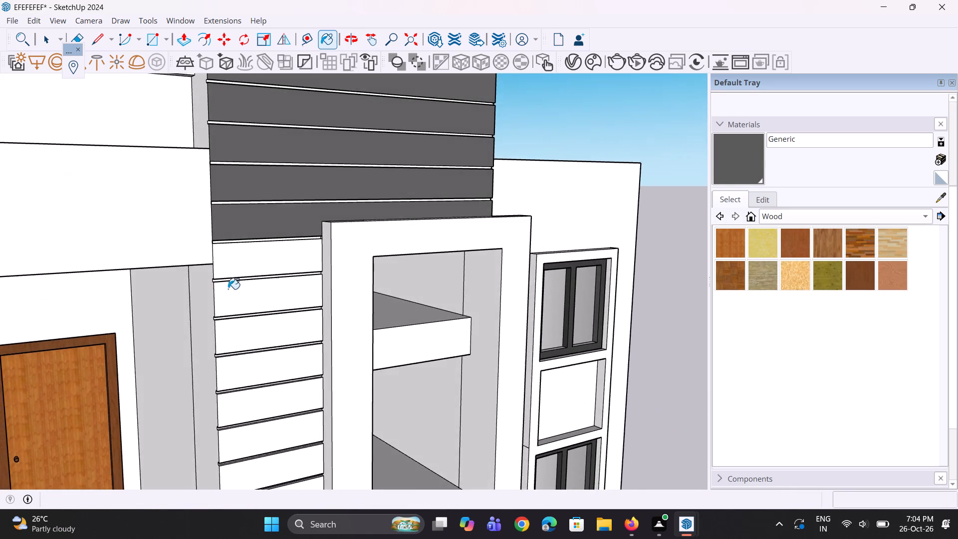
{"action": "scroll", "coordinate": [233, 271], "scroll_direction": "up", "scroll_amount": 3}
{"action": "left_click", "coordinate": [242, 264]}
{"action": "left_click", "coordinate": [245, 317]}
{"action": "left_click", "coordinate": [249, 350]}
{"action": "scroll", "coordinate": [241, 249], "scroll_direction": "down", "scroll_amount": 4}
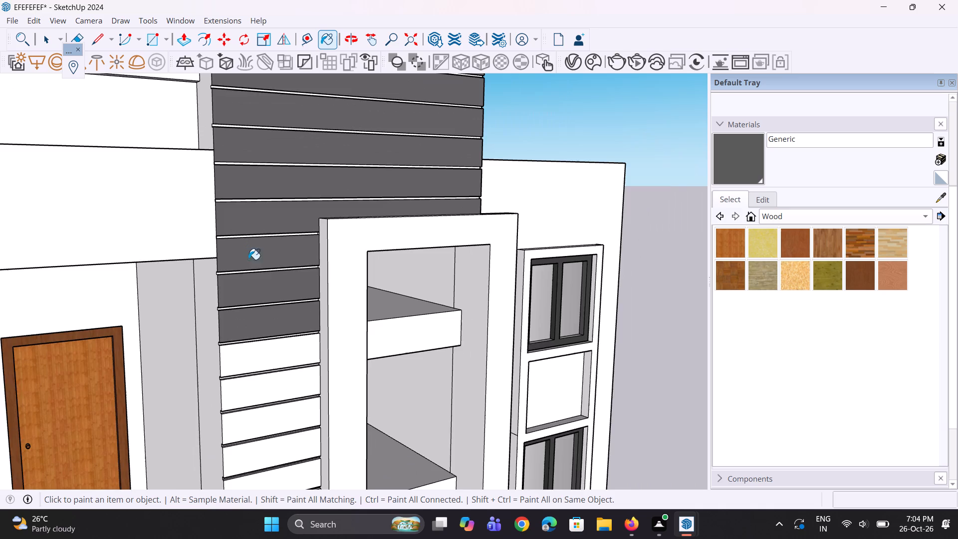
{"action": "scroll", "coordinate": [249, 328], "scroll_direction": "up", "scroll_amount": 3}
{"action": "left_click", "coordinate": [248, 349]}
Paint the following five horizontal strips beside the tall frame with the dark grey Generic material.
{"action": "scroll", "coordinate": [243, 274], "scroll_direction": "down", "scroll_amount": 10}
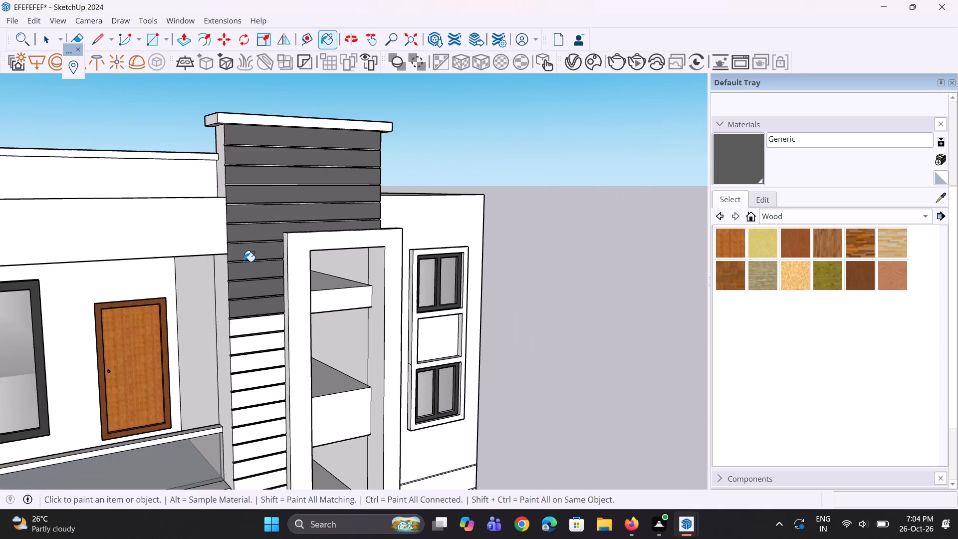
{"action": "scroll", "coordinate": [243, 262], "scroll_direction": "down", "scroll_amount": 4}
{"action": "scroll", "coordinate": [265, 347], "scroll_direction": "up", "scroll_amount": 7}
{"action": "left_click", "coordinate": [240, 257]}
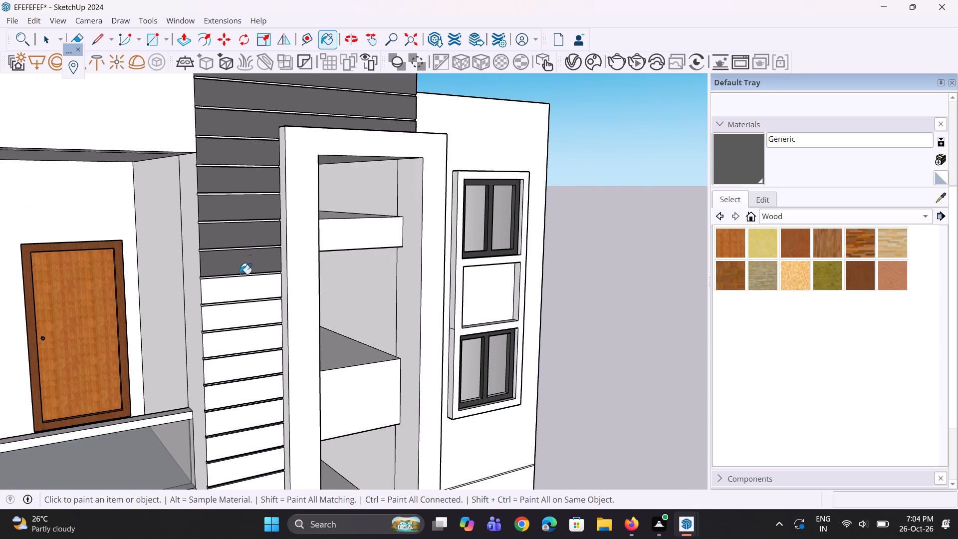
{"action": "left_click", "coordinate": [239, 286]}
{"action": "left_click", "coordinate": [253, 318]}
{"action": "left_click", "coordinate": [260, 346]}
{"action": "left_click", "coordinate": [262, 364]}
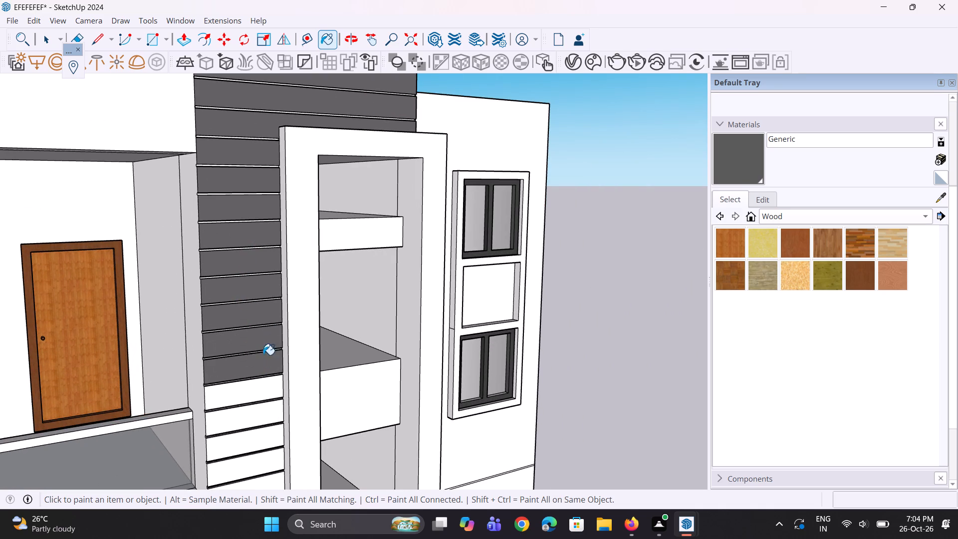
Paint the last six horizontal strips, down to the one just above the vertical louvres, with the dark grey Generic material.
{"action": "scroll", "coordinate": [213, 205], "scroll_direction": "down", "scroll_amount": 10}
{"action": "scroll", "coordinate": [213, 298], "scroll_direction": "up", "scroll_amount": 15}
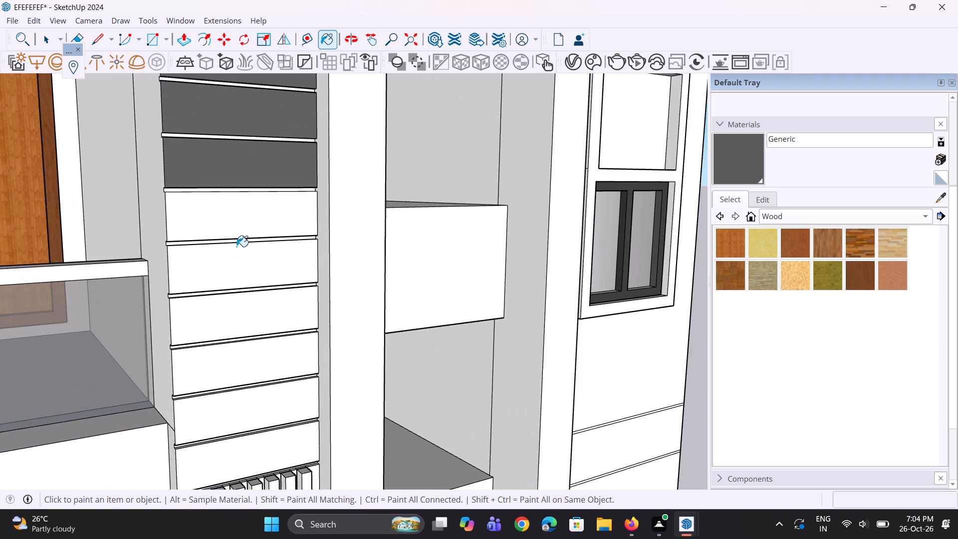
{"action": "left_click", "coordinate": [242, 218]}
{"action": "left_click", "coordinate": [243, 277]}
{"action": "left_click", "coordinate": [255, 314]}
{"action": "left_click", "coordinate": [259, 343]}
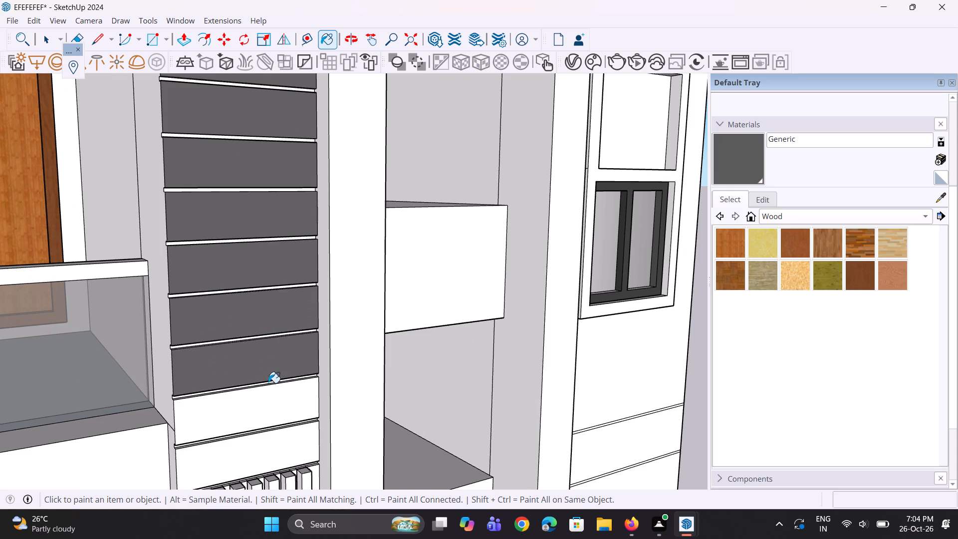
{"action": "left_click", "coordinate": [272, 398]}
{"action": "left_click_drag", "start_coordinate": [289, 442], "coordinate": [293, 441]}
Paint the flat panel between the balcony side and the louvres, and all six vertical louvre slats, with the dark grey Generic material.
{"action": "scroll", "coordinate": [284, 269], "scroll_direction": "down", "scroll_amount": 5}
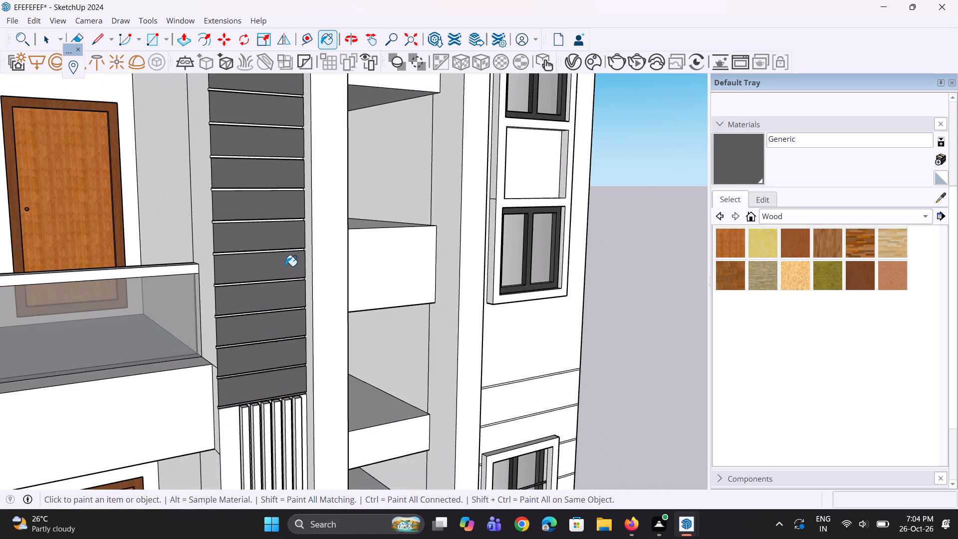
{"action": "scroll", "coordinate": [285, 266], "scroll_direction": "down", "scroll_amount": 5}
{"action": "scroll", "coordinate": [285, 266], "scroll_direction": "up", "scroll_amount": 4}
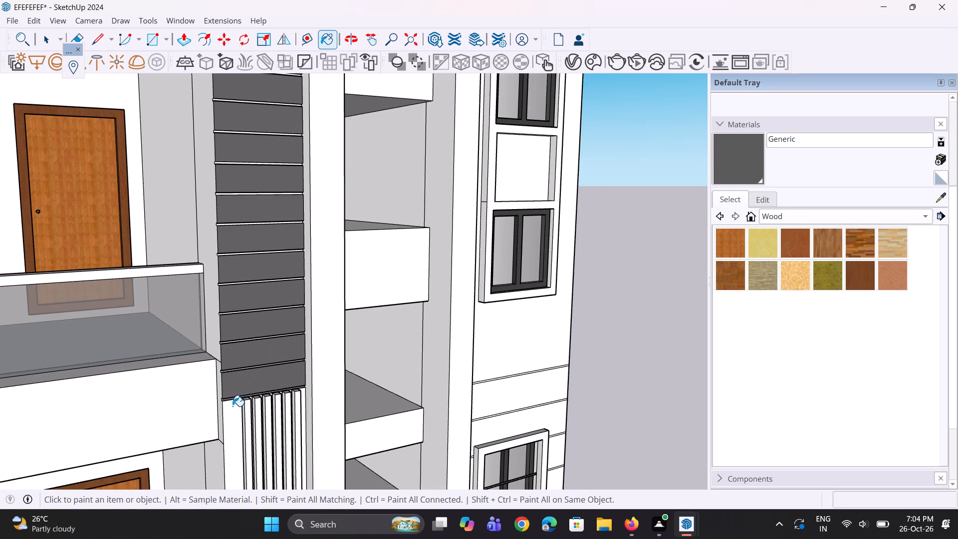
{"action": "left_click", "coordinate": [229, 415]}
{"action": "scroll", "coordinate": [248, 339], "scroll_direction": "down", "scroll_amount": 10}
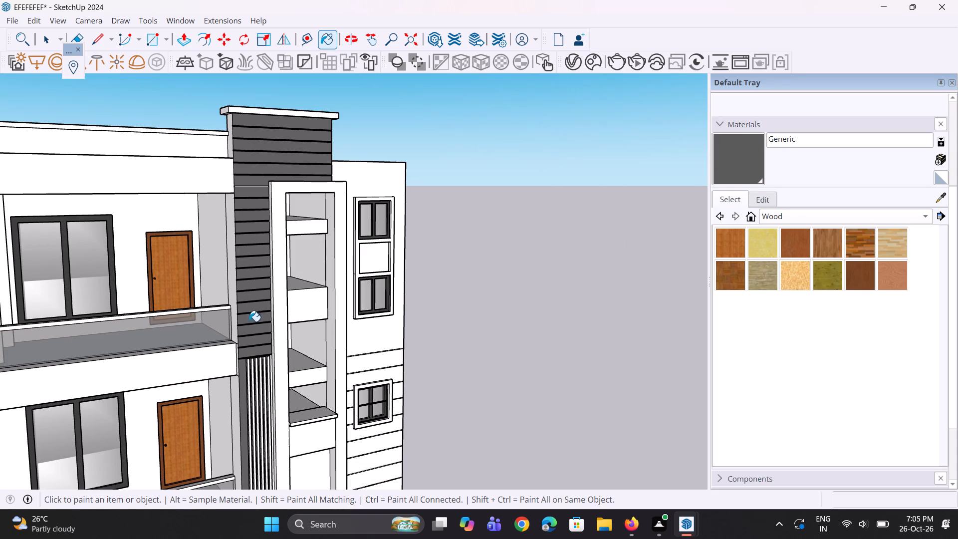
{"action": "scroll", "coordinate": [241, 347], "scroll_direction": "up", "scroll_amount": 7}
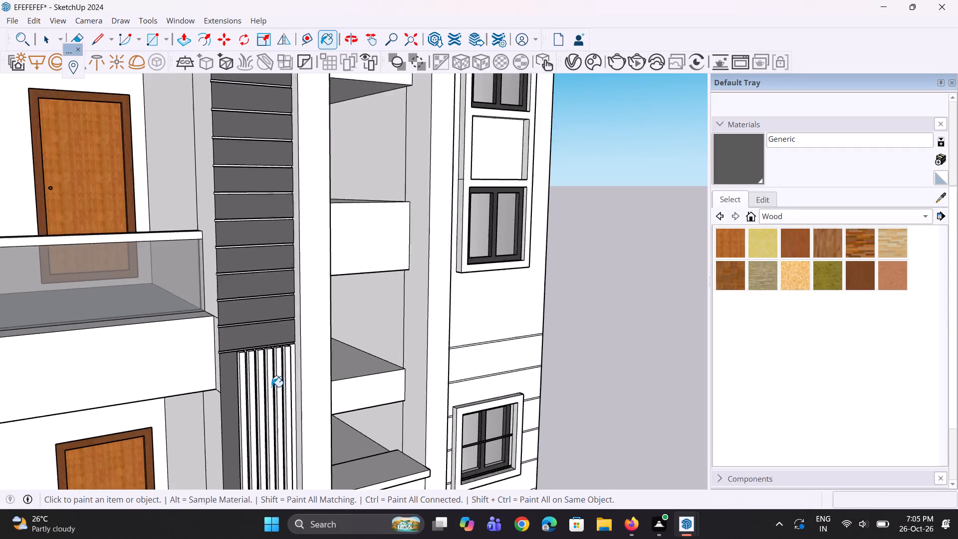
{"action": "scroll", "coordinate": [271, 387], "scroll_direction": "up", "scroll_amount": 8}
{"action": "left_click", "coordinate": [239, 366]}
{"action": "scroll", "coordinate": [231, 337], "scroll_direction": "up", "scroll_amount": 5}
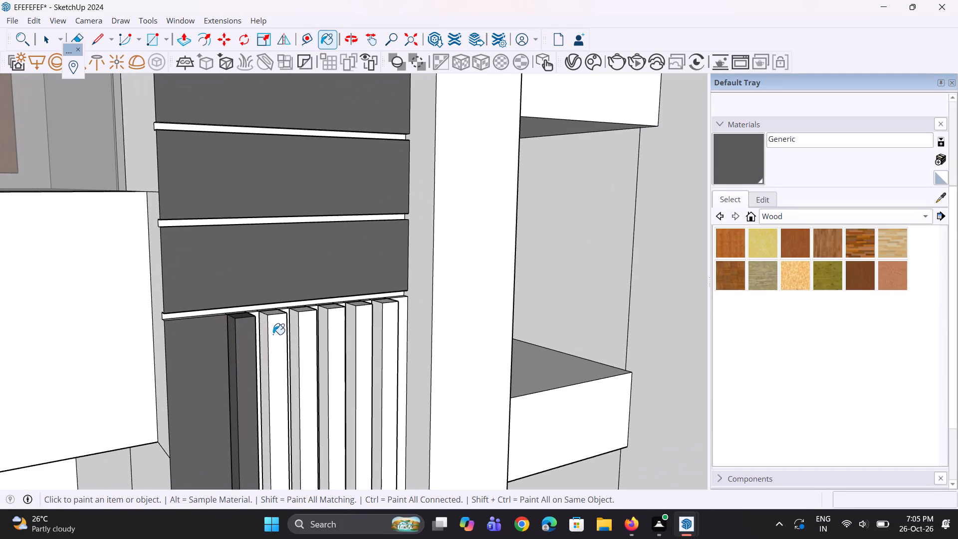
{"action": "left_click", "coordinate": [274, 335]}
{"action": "left_click", "coordinate": [301, 334]}
{"action": "left_click", "coordinate": [335, 334]}
{"action": "left_click", "coordinate": [364, 326]}
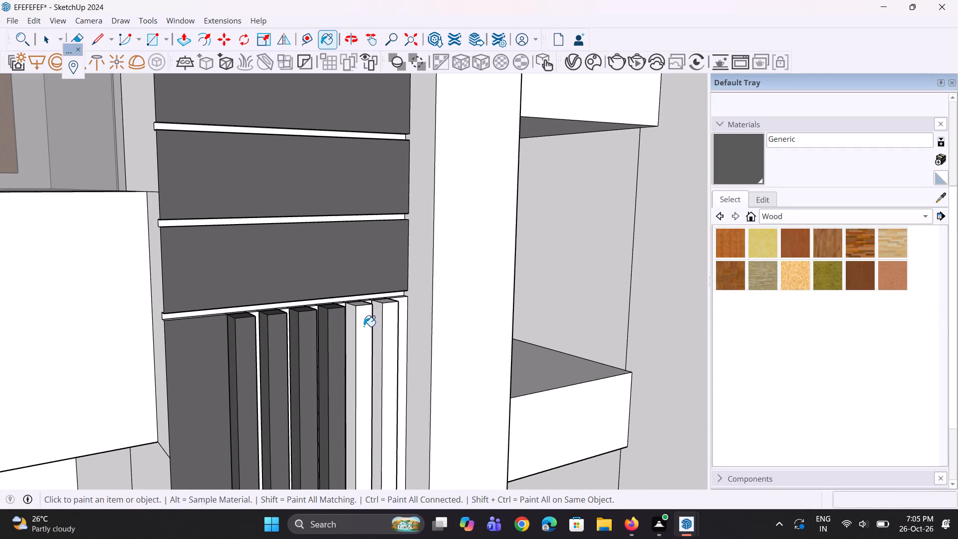
{"action": "left_click", "coordinate": [388, 325]}
Paint the wall panel beside the last louvre slat and the five gaps between the slats with the dark grey Generic material.
{"action": "middle_click_drag", "start_coordinate": [393, 334], "coordinate": [307, 335]}
{"action": "left_click", "coordinate": [381, 324]}
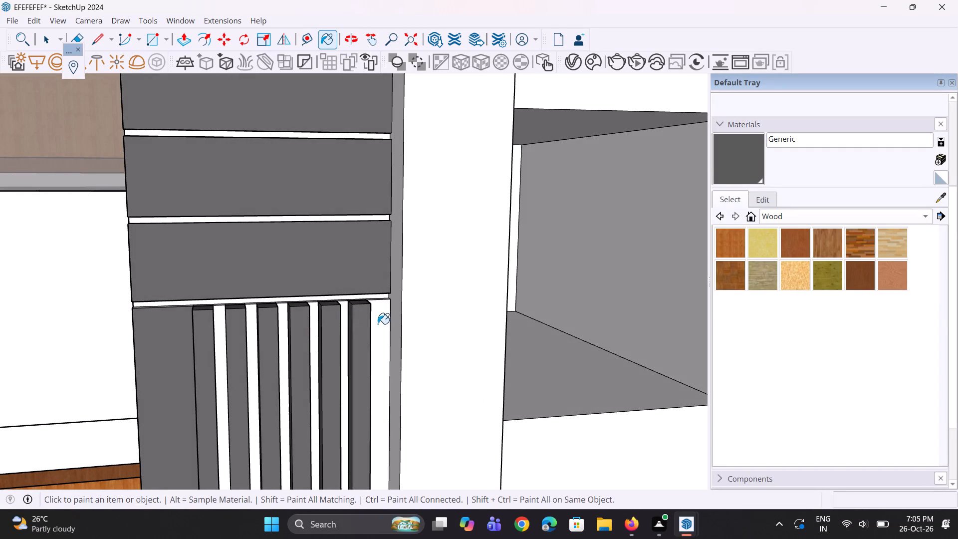
{"action": "scroll", "coordinate": [340, 323], "scroll_direction": "down", "scroll_amount": 4}
{"action": "scroll", "coordinate": [328, 326], "scroll_direction": "up", "scroll_amount": 7}
{"action": "left_click", "coordinate": [321, 320]}
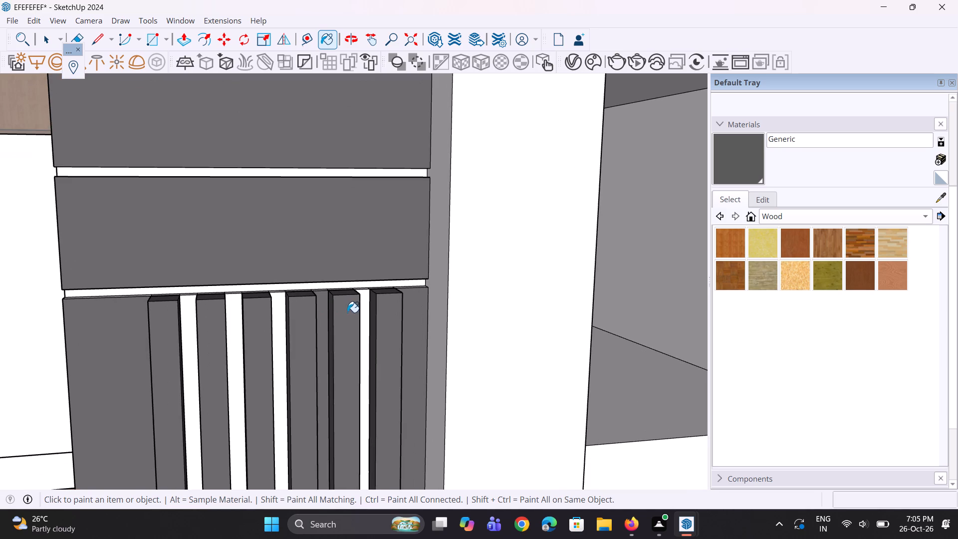
{"action": "left_click", "coordinate": [362, 307]}
{"action": "scroll", "coordinate": [291, 338], "scroll_direction": "up", "scroll_amount": 3}
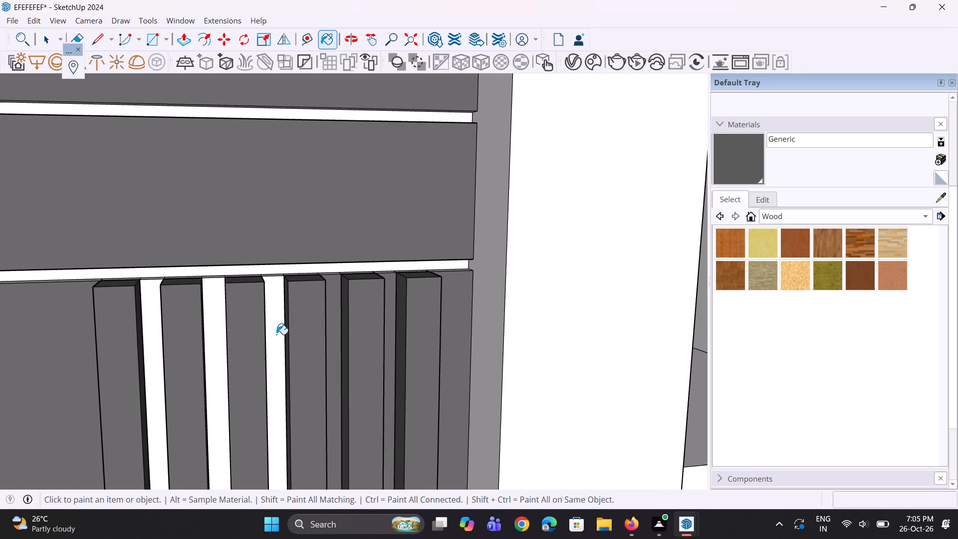
{"action": "left_click", "coordinate": [276, 334]}
{"action": "left_click", "coordinate": [218, 350]}
{"action": "left_click", "coordinate": [149, 361]}
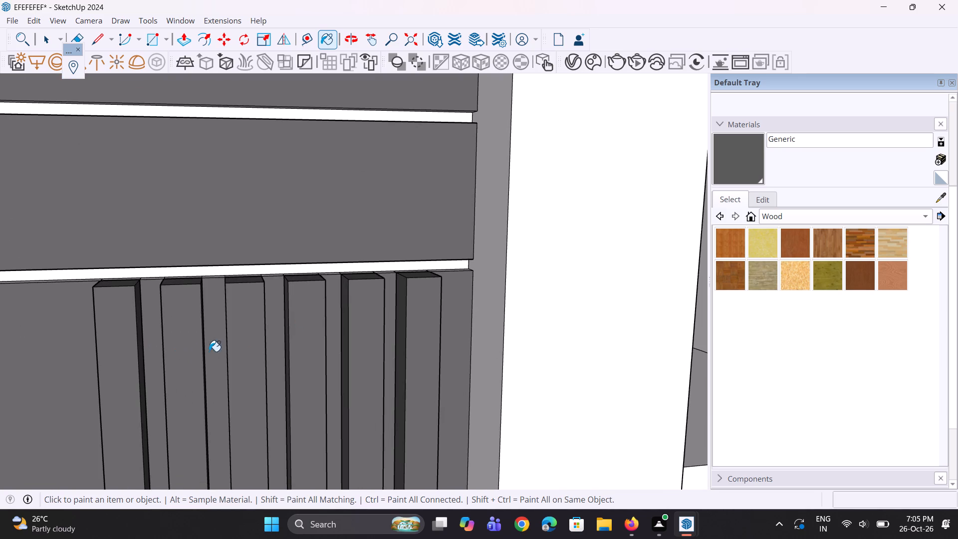
Paint the tower's side faces beside the two balconies, including the narrow face at the upper balcony slab's end, dark grey Generic.
{"action": "scroll", "coordinate": [217, 350], "scroll_direction": "down", "scroll_amount": 20}
{"action": "scroll", "coordinate": [217, 350], "scroll_direction": "down", "scroll_amount": 10}
{"action": "scroll", "coordinate": [267, 355], "scroll_direction": "up", "scroll_amount": 1}
{"action": "middle_click_drag", "start_coordinate": [267, 355], "coordinate": [266, 355]}
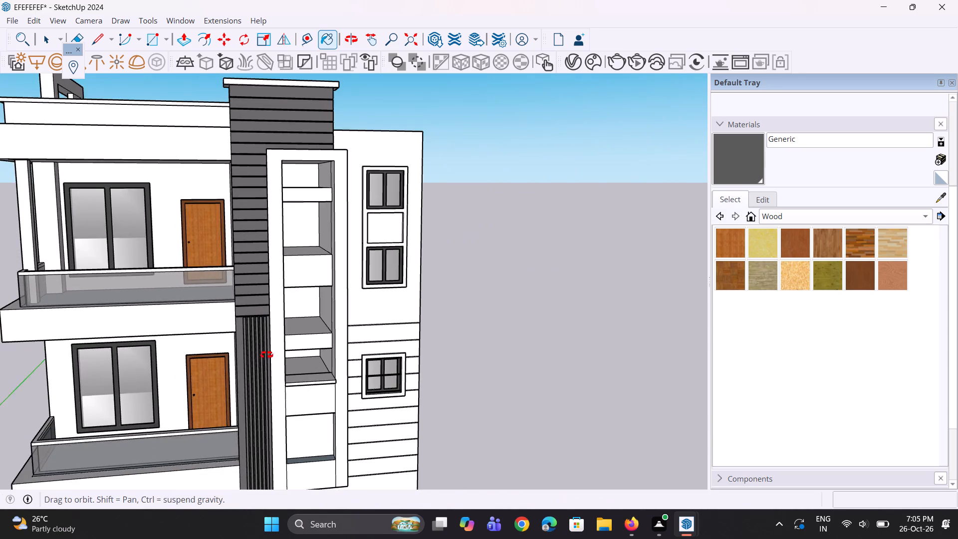
{"action": "middle_click_drag", "start_coordinate": [266, 355], "coordinate": [263, 349]}
{"action": "scroll", "coordinate": [249, 338], "scroll_direction": "down", "scroll_amount": 6}
{"action": "scroll", "coordinate": [248, 338], "scroll_direction": "up", "scroll_amount": 1}
{"action": "middle_click_drag", "start_coordinate": [248, 338], "coordinate": [241, 332]}
{"action": "scroll", "coordinate": [183, 331], "scroll_direction": "up", "scroll_amount": 4}
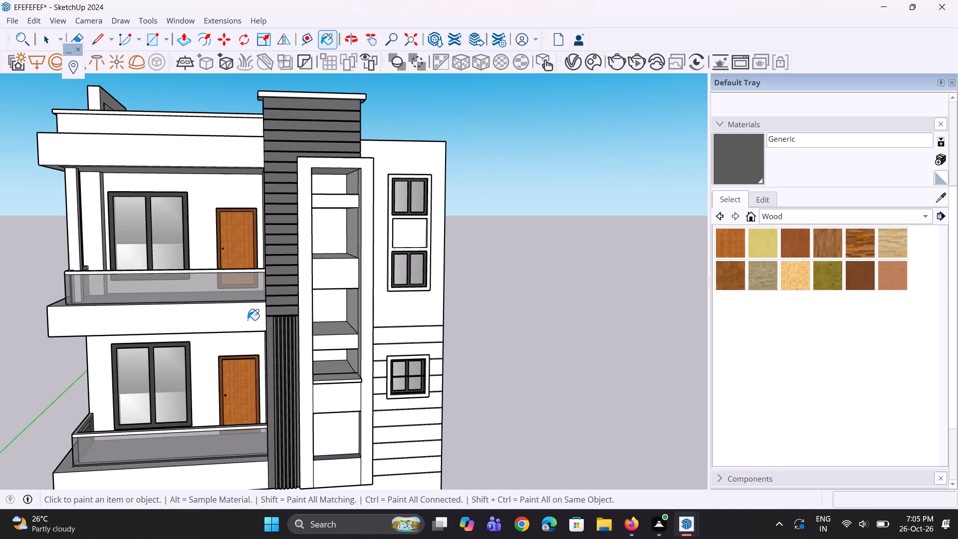
{"action": "middle_click_drag", "start_coordinate": [312, 336], "coordinate": [541, 318]}
{"action": "scroll", "coordinate": [541, 318], "scroll_direction": "down", "scroll_amount": 1}
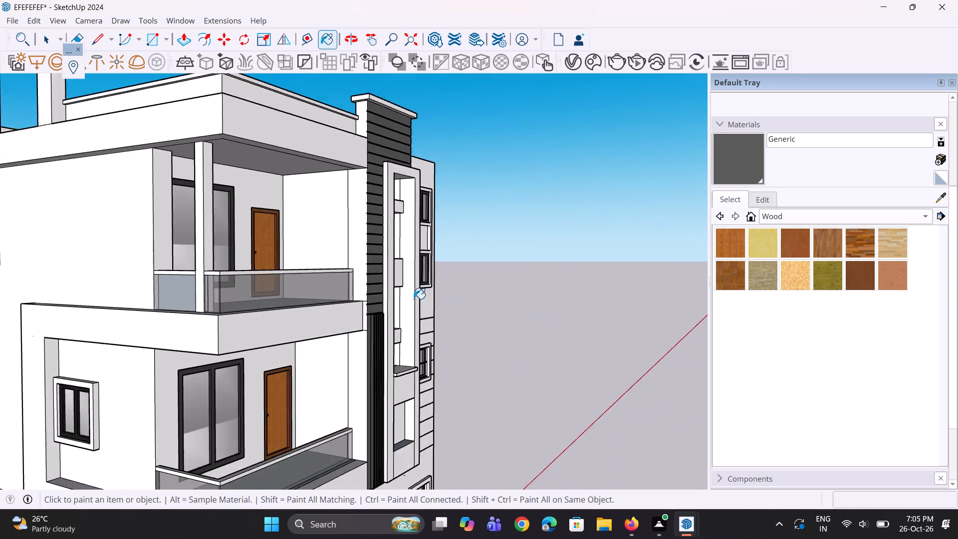
{"action": "scroll", "coordinate": [371, 292], "scroll_direction": "up", "scroll_amount": 4}
{"action": "left_click", "coordinate": [358, 236]}
{"action": "left_click", "coordinate": [359, 377]}
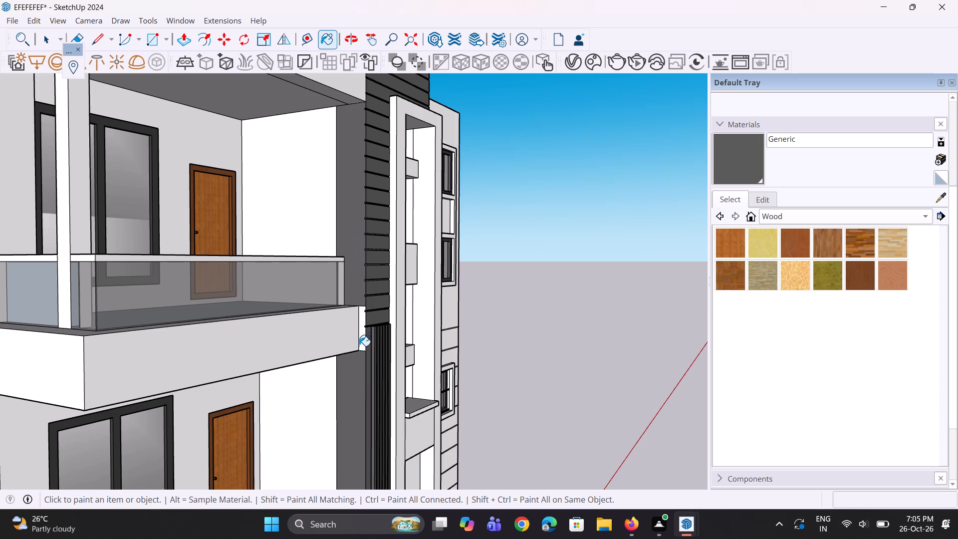
{"action": "scroll", "coordinate": [359, 340], "scroll_direction": "up", "scroll_amount": 3}
{"action": "left_click", "coordinate": [360, 330]}
Paint the tower's side face between the roof parapet and the cap with the dark grey Generic material.
{"action": "scroll", "coordinate": [355, 293], "scroll_direction": "down", "scroll_amount": 6}
{"action": "scroll", "coordinate": [334, 239], "scroll_direction": "up", "scroll_amount": 1}
{"action": "scroll", "coordinate": [333, 237], "scroll_direction": "down", "scroll_amount": 6}
{"action": "middle_click_drag", "start_coordinate": [335, 314], "coordinate": [253, 343]}
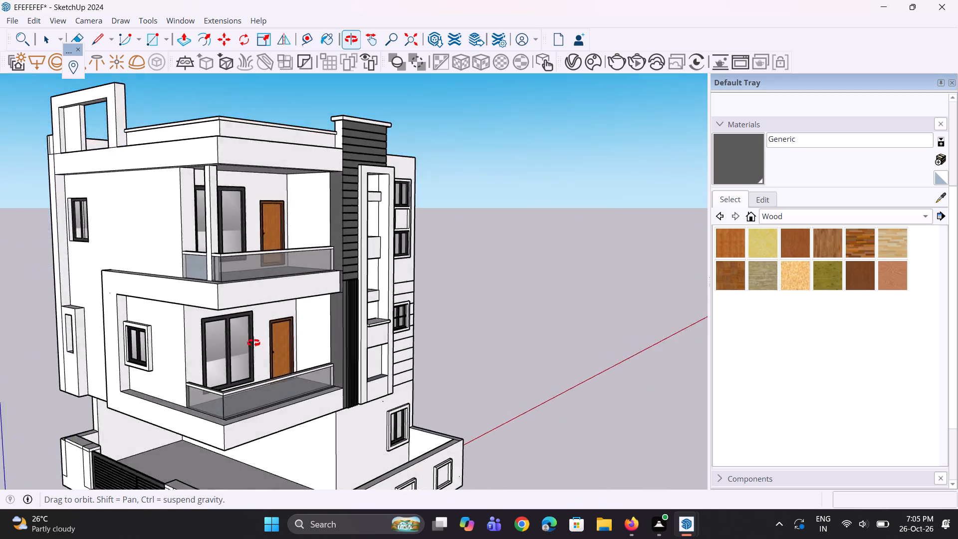
{"action": "middle_click_drag", "start_coordinate": [253, 343], "coordinate": [184, 329]}
{"action": "scroll", "coordinate": [360, 237], "scroll_direction": "up", "scroll_amount": 6}
{"action": "middle_click_drag", "start_coordinate": [352, 234], "coordinate": [431, 334]}
{"action": "scroll", "coordinate": [413, 336], "scroll_direction": "down", "scroll_amount": 4}
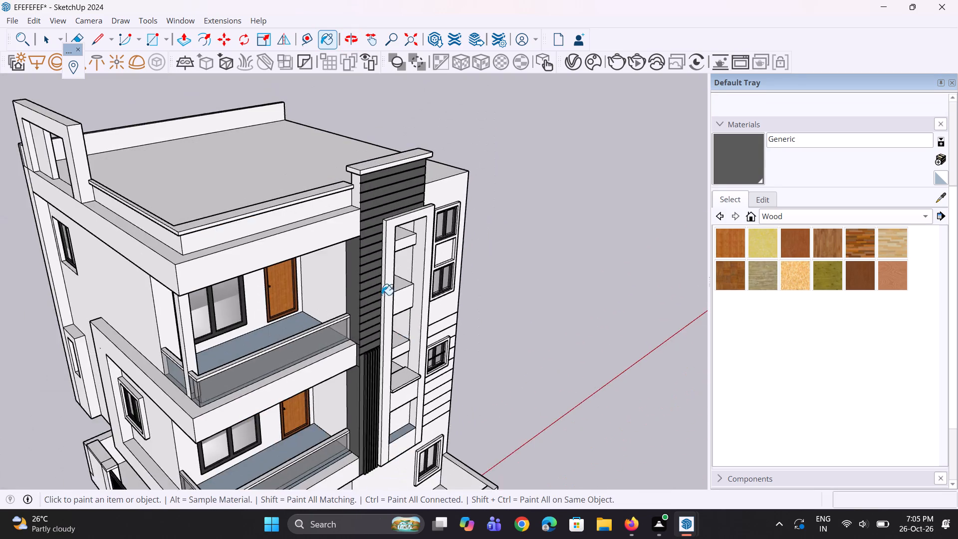
{"action": "scroll", "coordinate": [378, 210], "scroll_direction": "up", "scroll_amount": 7}
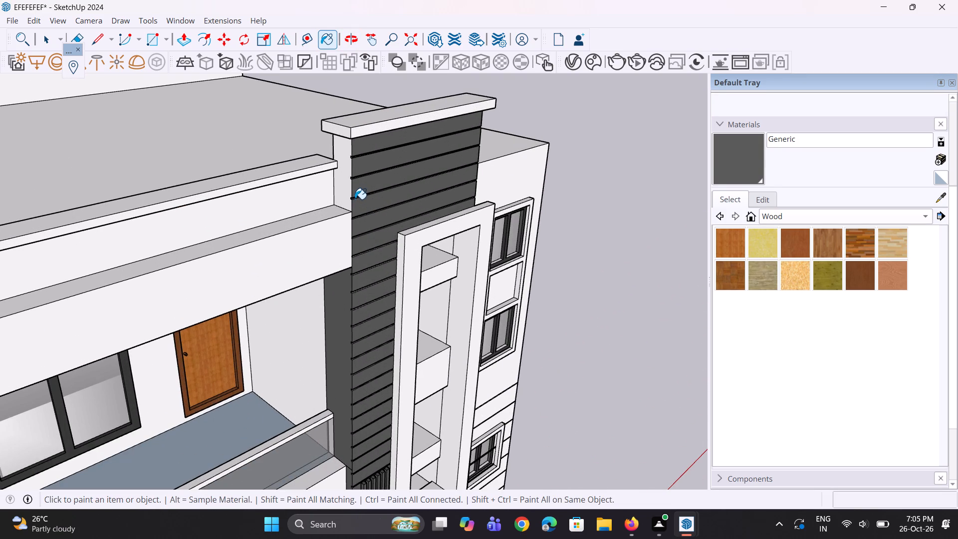
{"action": "scroll", "coordinate": [355, 197], "scroll_direction": "up", "scroll_amount": 2}
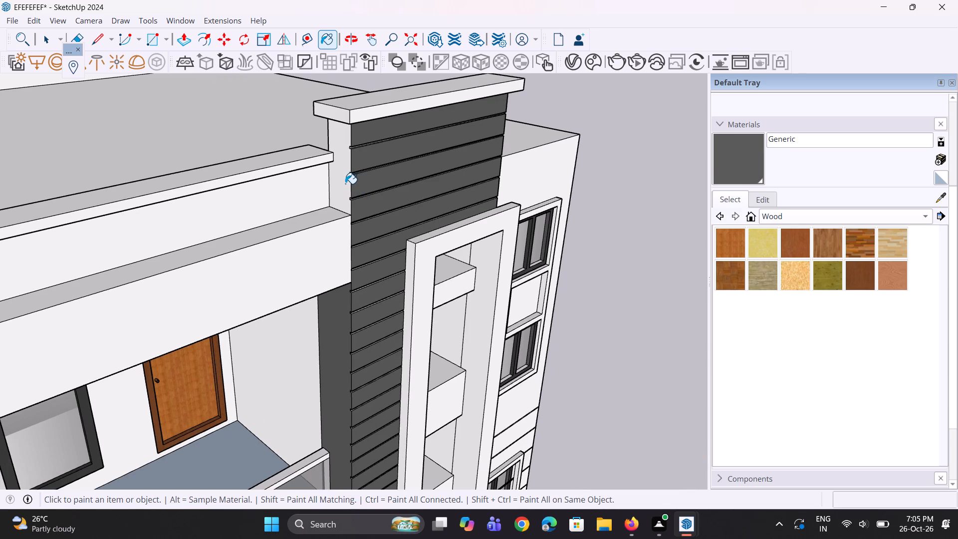
{"action": "left_click", "coordinate": [340, 184]}
Paint the exposed faces of the wall inside the rooftop frame with the dark grey Generic material.
{"action": "scroll", "coordinate": [344, 186], "scroll_direction": "down", "scroll_amount": 9}
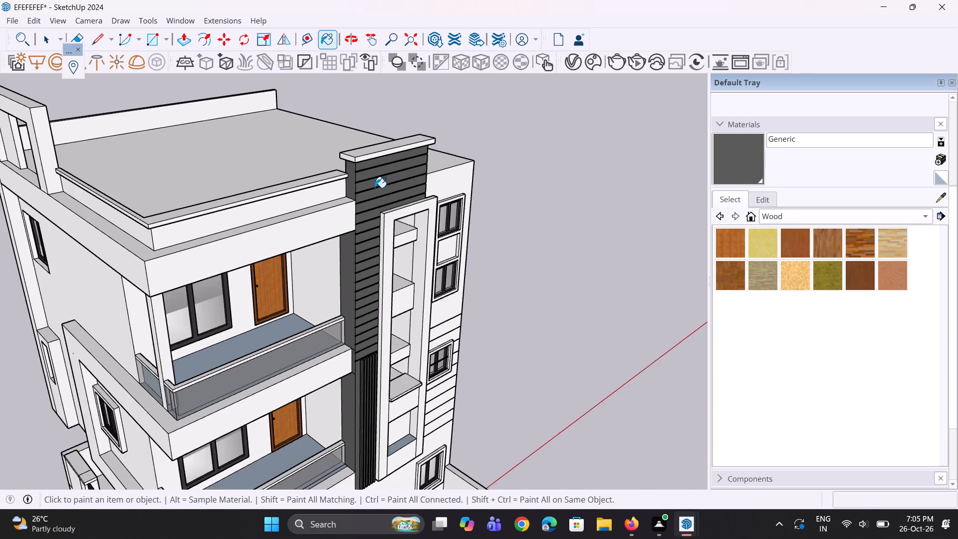
{"action": "scroll", "coordinate": [376, 188], "scroll_direction": "down", "scroll_amount": 5}
{"action": "scroll", "coordinate": [325, 176], "scroll_direction": "up", "scroll_amount": 2}
{"action": "scroll", "coordinate": [185, 181], "scroll_direction": "up", "scroll_amount": 4}
{"action": "left_click", "coordinate": [75, 144]}
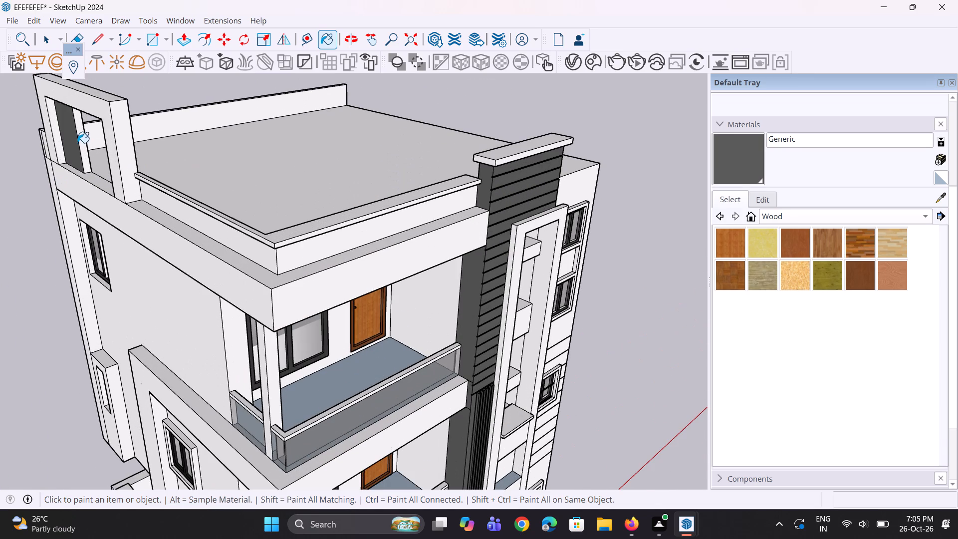
{"action": "scroll", "coordinate": [77, 143], "scroll_direction": "up", "scroll_amount": 2}
{"action": "left_click", "coordinate": [85, 142]}
{"action": "middle_click_drag", "start_coordinate": [157, 167], "coordinate": [0, 186]}
{"action": "scroll", "coordinate": [228, 113], "scroll_direction": "up", "scroll_amount": 5}
{"action": "left_click", "coordinate": [178, 115]}
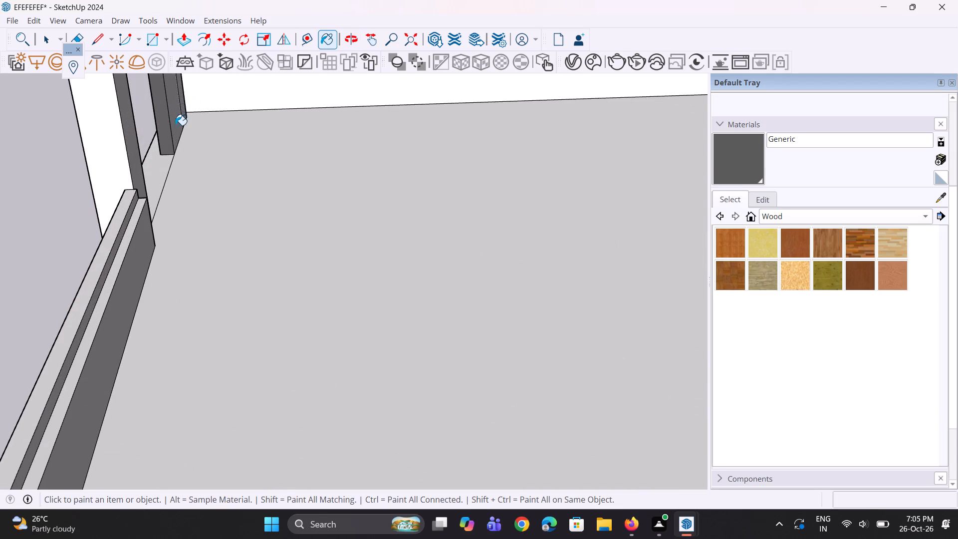
Paint the front, side and top faces of the projecting wall panel with the narrow vertical opening dark grey Generic.
{"action": "middle_click_drag", "start_coordinate": [139, 192], "coordinate": [298, 176]}
{"action": "scroll", "coordinate": [374, 232], "scroll_direction": "down", "scroll_amount": 6}
{"action": "middle_click_drag", "start_coordinate": [249, 191], "coordinate": [417, 120]}
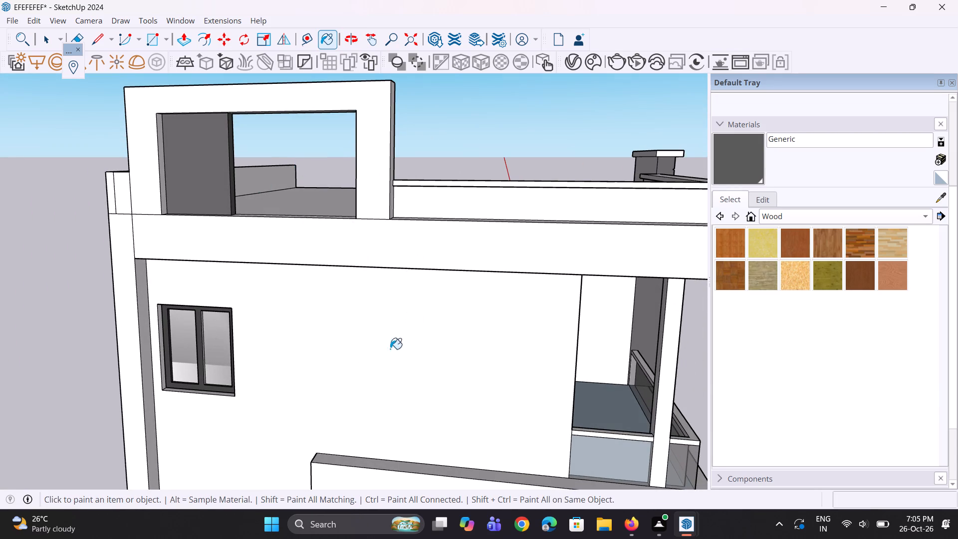
{"action": "scroll", "coordinate": [329, 308], "scroll_direction": "down", "scroll_amount": 10}
{"action": "scroll", "coordinate": [247, 411], "scroll_direction": "up", "scroll_amount": 4}
{"action": "left_click", "coordinate": [242, 447]}
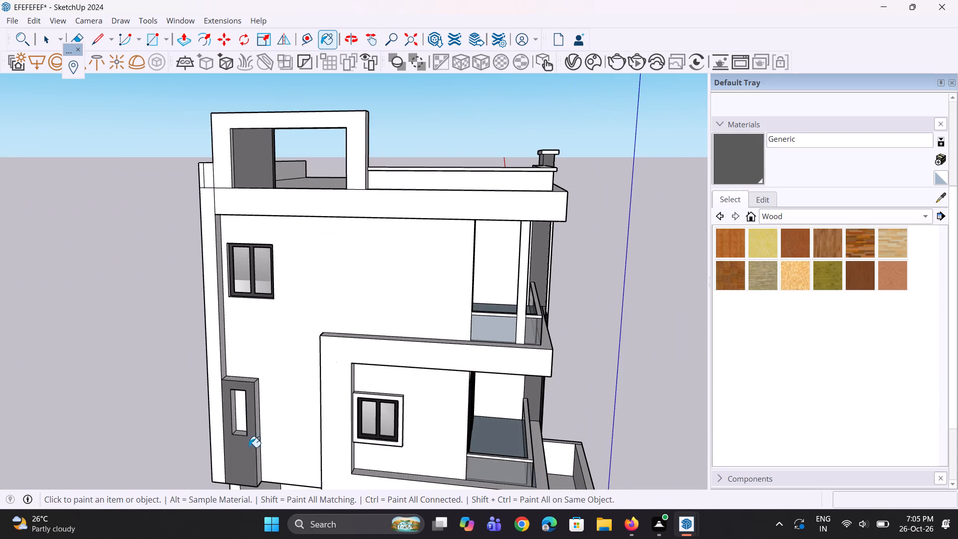
{"action": "scroll", "coordinate": [260, 441], "scroll_direction": "up", "scroll_amount": 8}
{"action": "left_click", "coordinate": [254, 430]}
{"action": "middle_click_drag", "start_coordinate": [241, 368], "coordinate": [240, 386]}
{"action": "scroll", "coordinate": [240, 386], "scroll_direction": "up", "scroll_amount": 1}
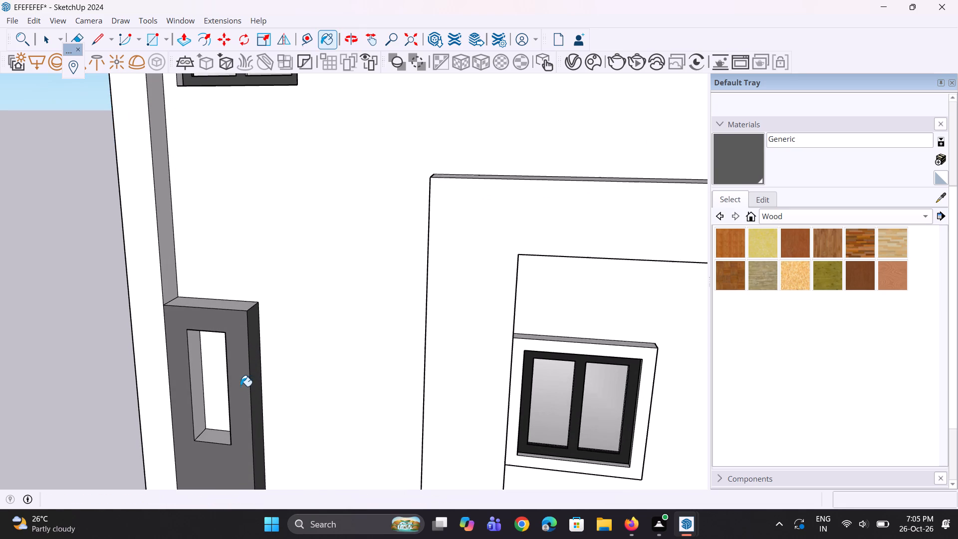
{"action": "scroll", "coordinate": [222, 356], "scroll_direction": "up", "scroll_amount": 3}
{"action": "left_click", "coordinate": [220, 283]}
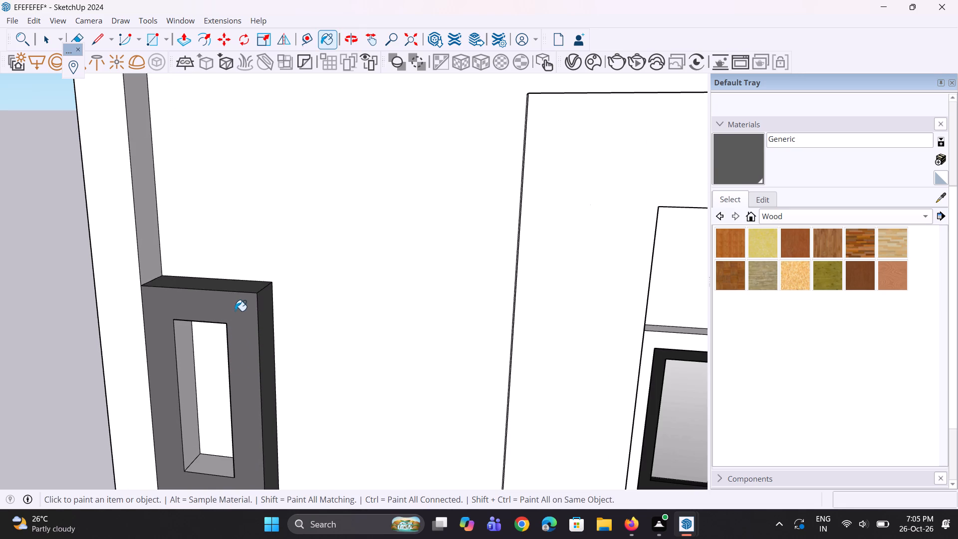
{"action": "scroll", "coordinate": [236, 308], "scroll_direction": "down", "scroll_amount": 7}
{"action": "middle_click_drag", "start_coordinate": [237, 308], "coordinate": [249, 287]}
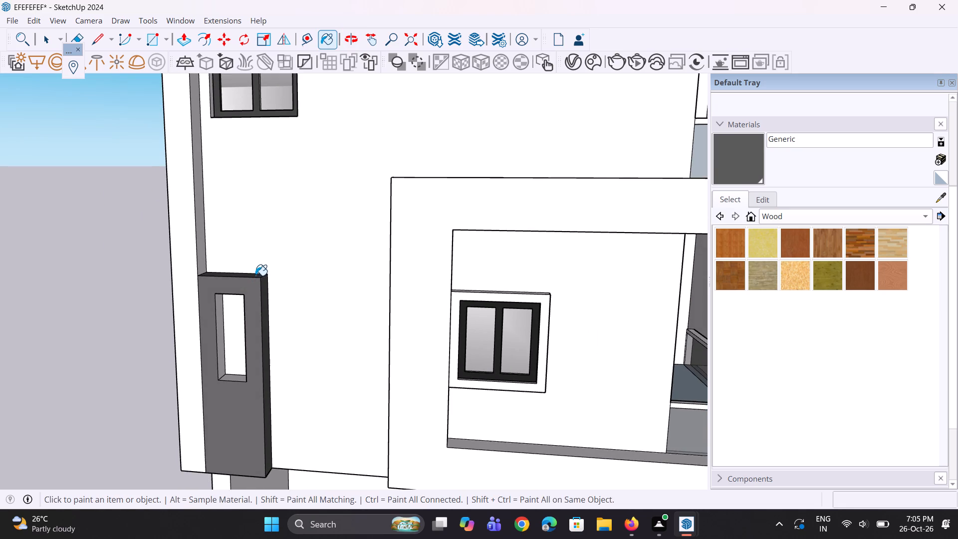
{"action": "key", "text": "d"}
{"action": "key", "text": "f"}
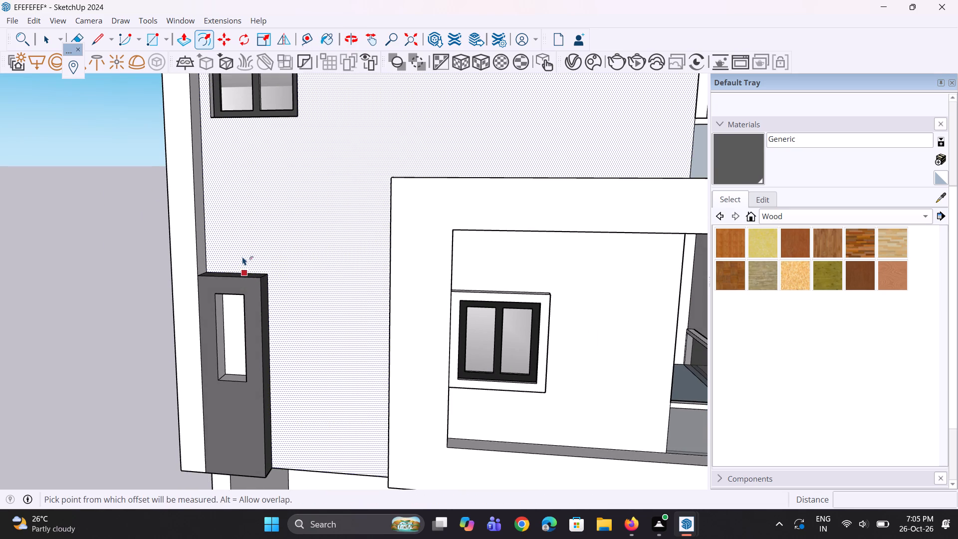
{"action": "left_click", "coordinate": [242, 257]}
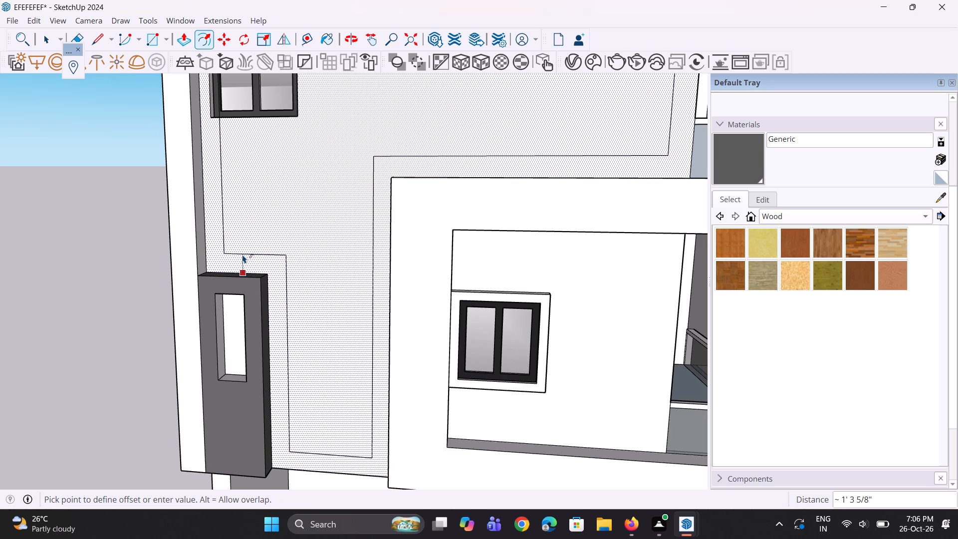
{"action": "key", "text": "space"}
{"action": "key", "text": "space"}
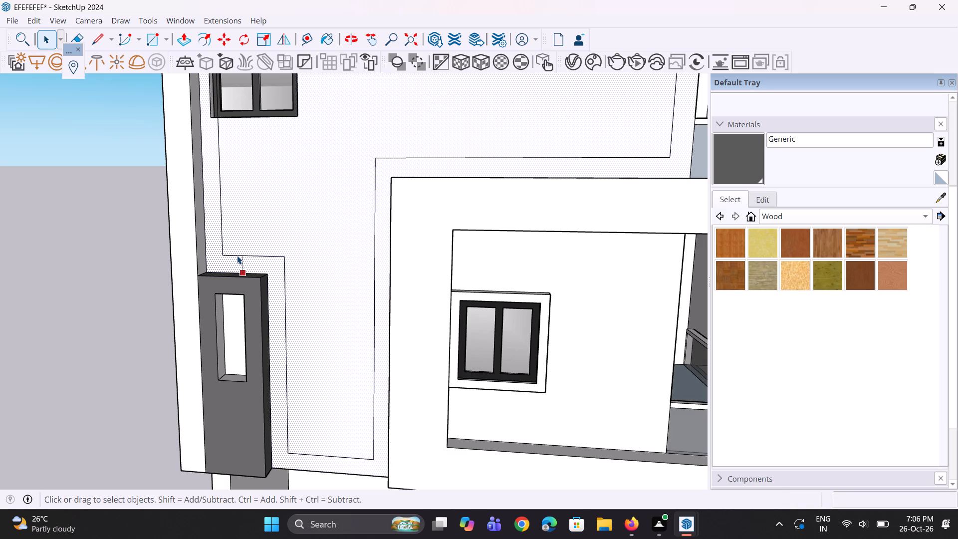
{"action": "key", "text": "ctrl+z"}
Draw a rectangle about 2' 4 3/4" wide and 3' 10 1/2" high on the wall, rising from the projecting panel's top edge.
{"action": "key", "text": "l"}
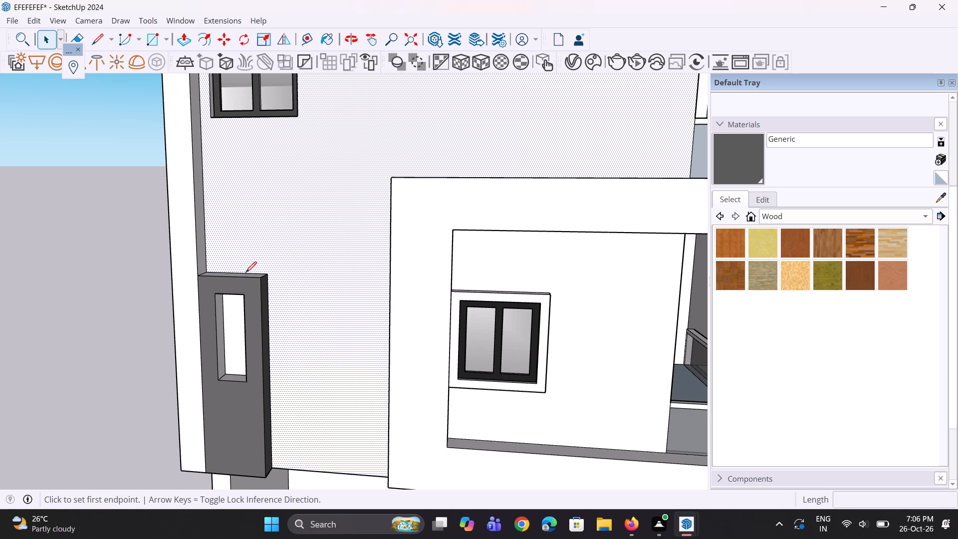
{"action": "scroll", "coordinate": [245, 284], "scroll_direction": "down", "scroll_amount": 2}
{"action": "scroll", "coordinate": [245, 284], "scroll_direction": "up", "scroll_amount": 3}
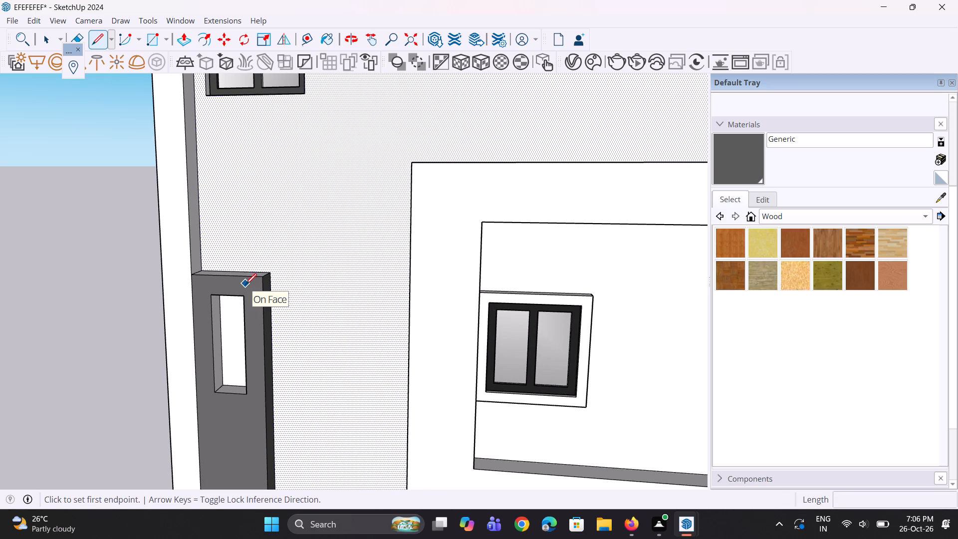
{"action": "key", "text": "r"}
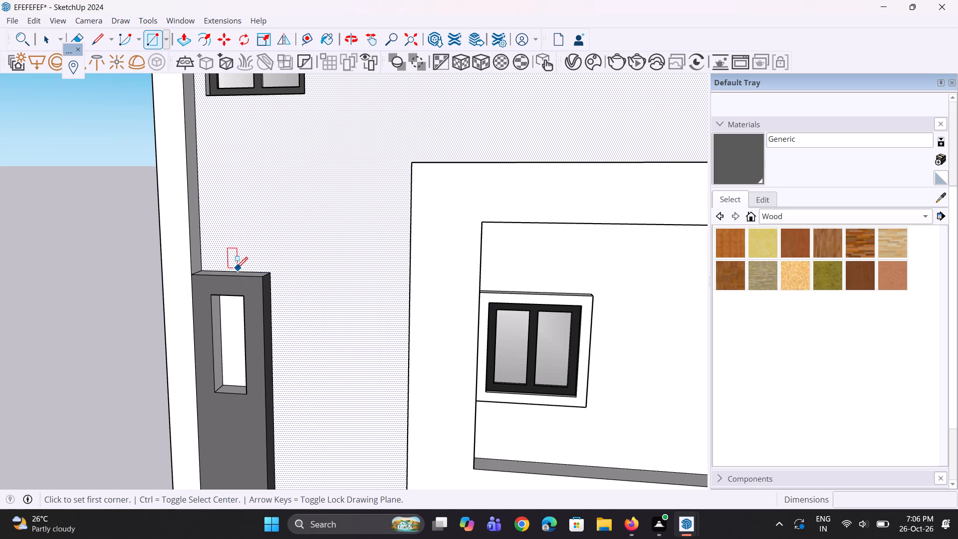
{"action": "scroll", "coordinate": [235, 269], "scroll_direction": "up", "scroll_amount": 9}
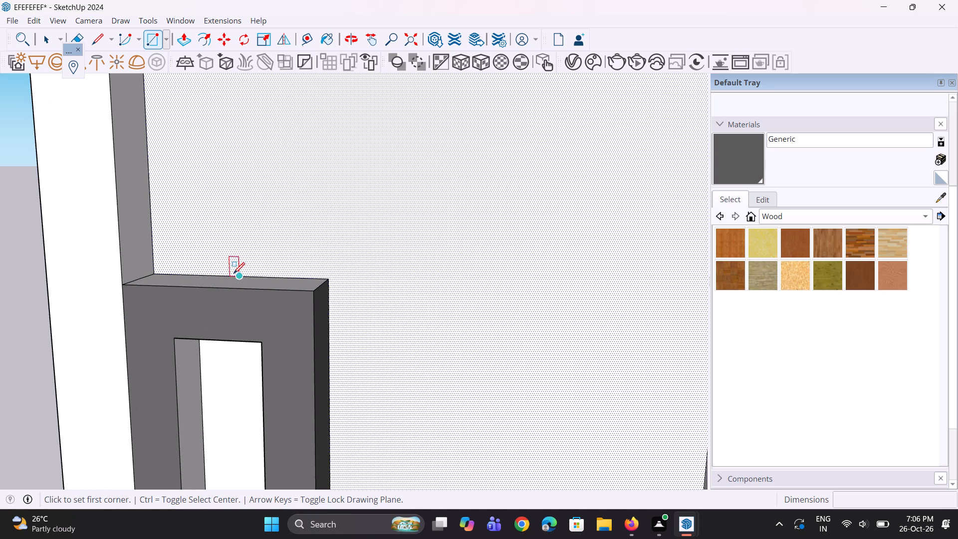
{"action": "left_click", "coordinate": [237, 273]}
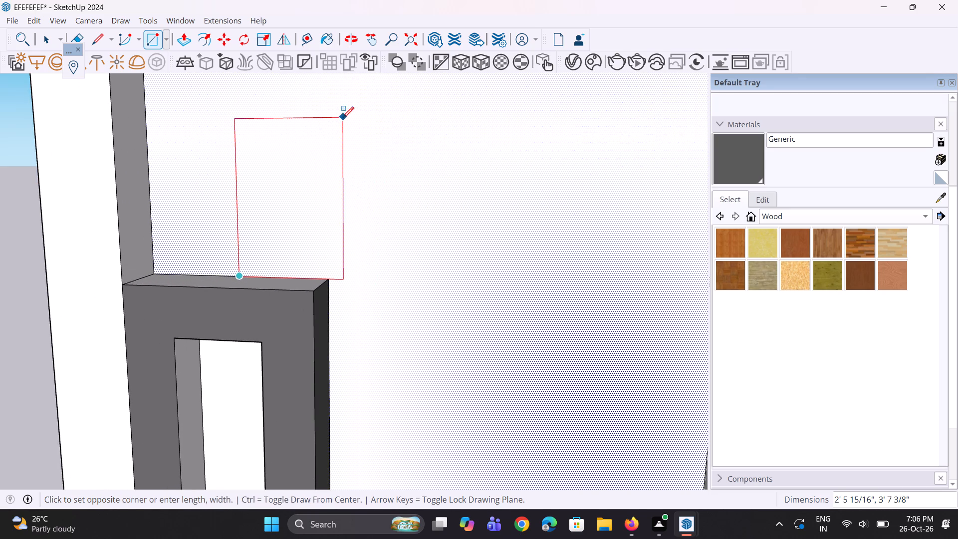
{"action": "left_click", "coordinate": [339, 104]}
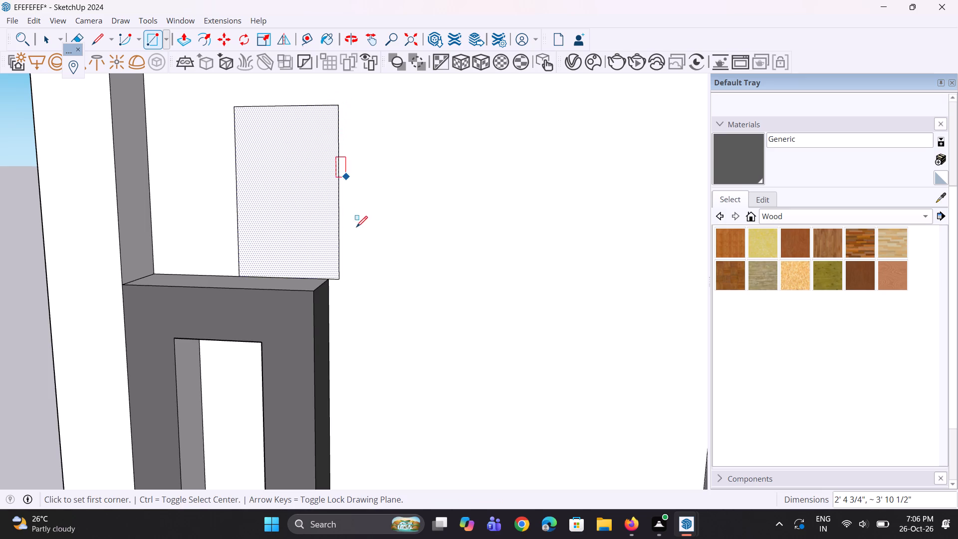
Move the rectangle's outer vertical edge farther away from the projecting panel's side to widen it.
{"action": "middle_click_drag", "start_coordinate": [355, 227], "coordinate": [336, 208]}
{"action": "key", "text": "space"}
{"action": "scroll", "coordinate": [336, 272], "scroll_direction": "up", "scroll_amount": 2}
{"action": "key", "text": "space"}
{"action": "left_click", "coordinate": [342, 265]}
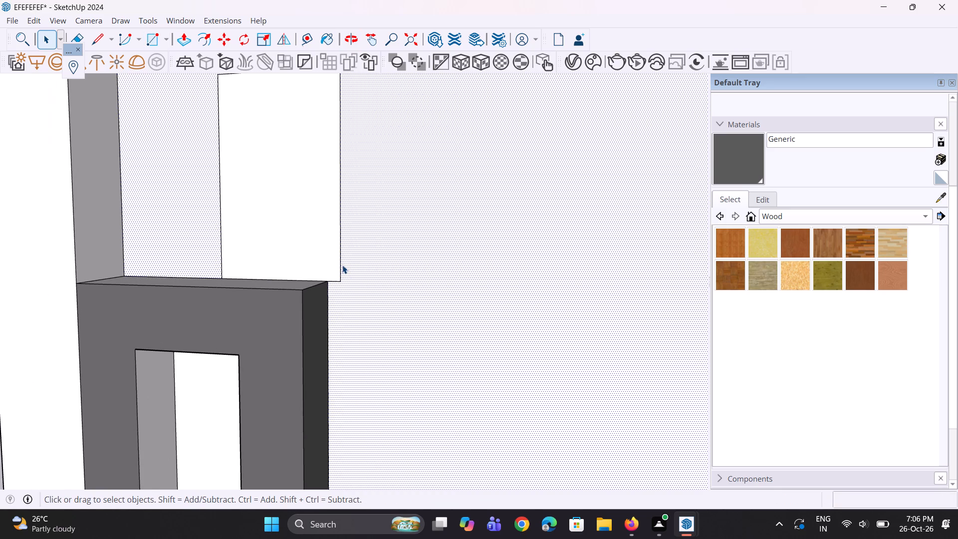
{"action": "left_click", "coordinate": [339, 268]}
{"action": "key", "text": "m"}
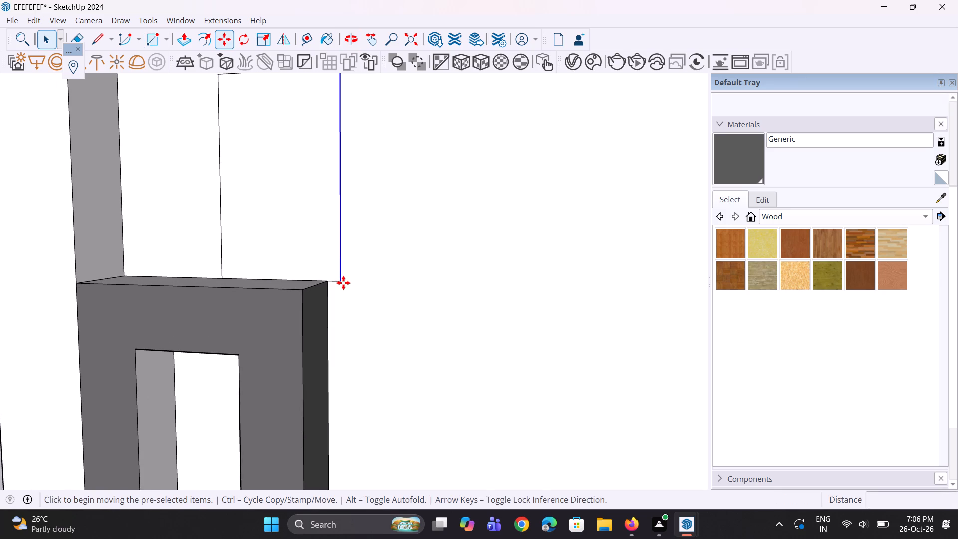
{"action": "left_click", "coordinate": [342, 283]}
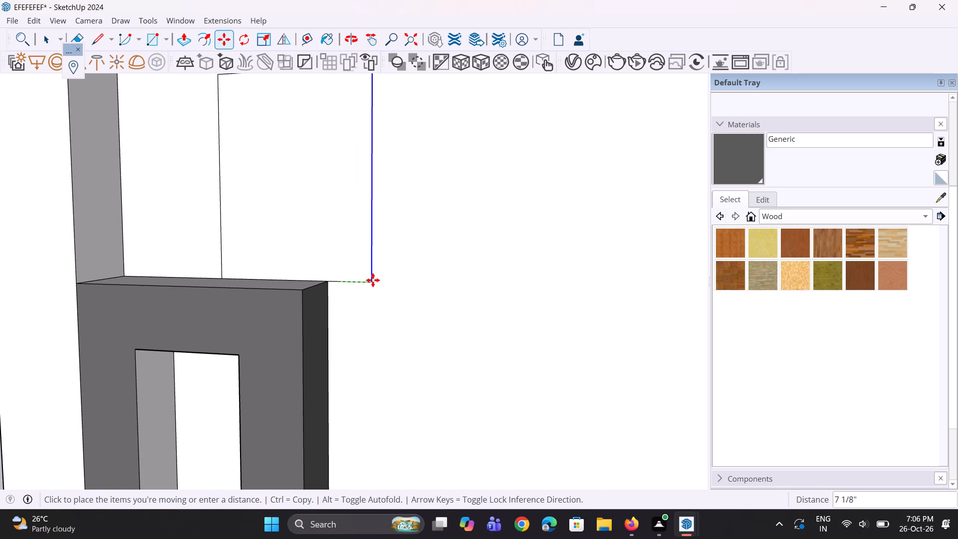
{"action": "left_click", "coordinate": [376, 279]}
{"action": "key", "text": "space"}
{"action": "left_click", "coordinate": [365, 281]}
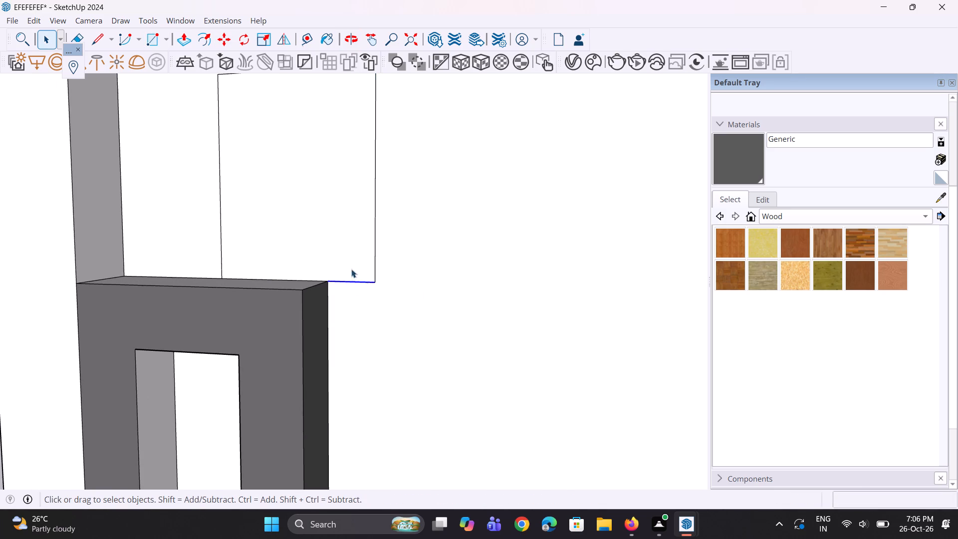
Move the rectangle's outer vertical edge into line with the outer side of the projecting panel below it.
{"action": "scroll", "coordinate": [336, 258], "scroll_direction": "down", "scroll_amount": 16}
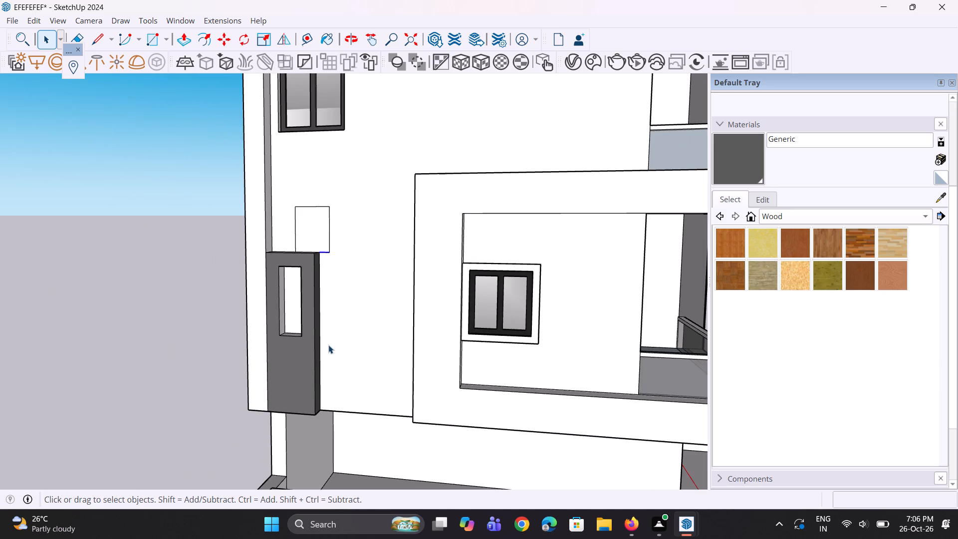
{"action": "scroll", "coordinate": [325, 352], "scroll_direction": "up", "scroll_amount": 9}
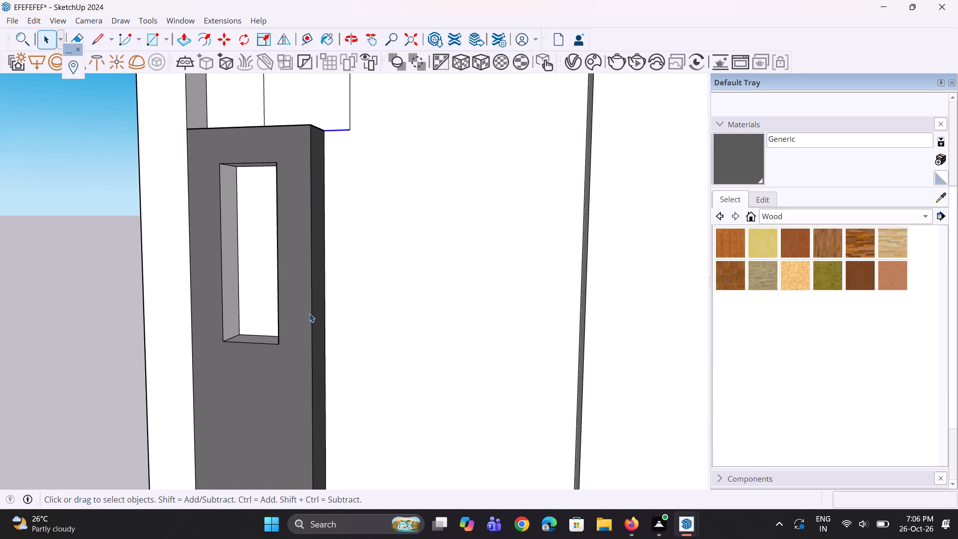
{"action": "scroll", "coordinate": [313, 345], "scroll_direction": "down", "scroll_amount": 5}
{"action": "scroll", "coordinate": [303, 179], "scroll_direction": "up", "scroll_amount": 8}
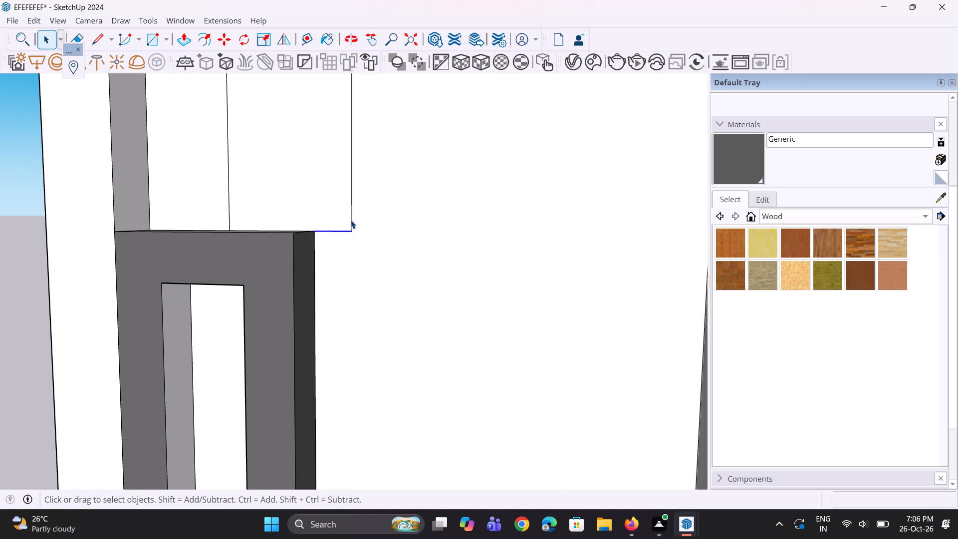
{"action": "left_click", "coordinate": [354, 222]}
{"action": "key", "text": "m"}
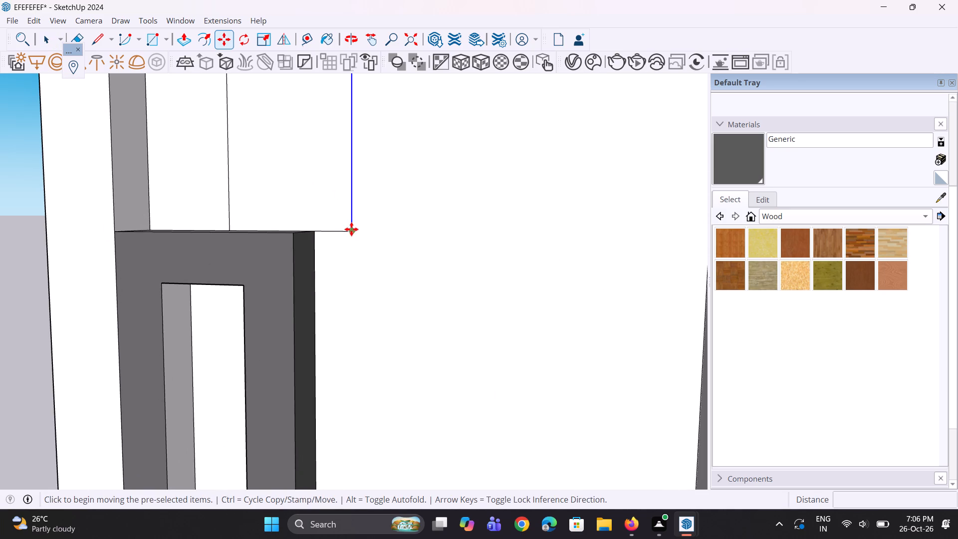
{"action": "left_click", "coordinate": [353, 230]}
{"action": "left_click", "coordinate": [316, 232]}
{"action": "scroll", "coordinate": [331, 262], "scroll_direction": "down", "scroll_amount": 5}
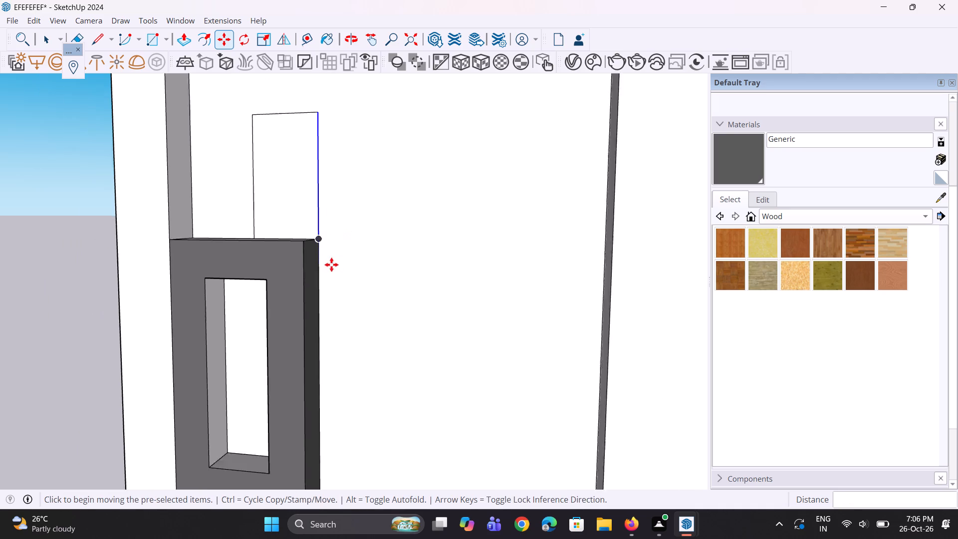
Push/Pull the rectangle above the projecting panel slightly outward from the wall to form a thin block.
{"action": "left_click", "coordinate": [739, 170]}
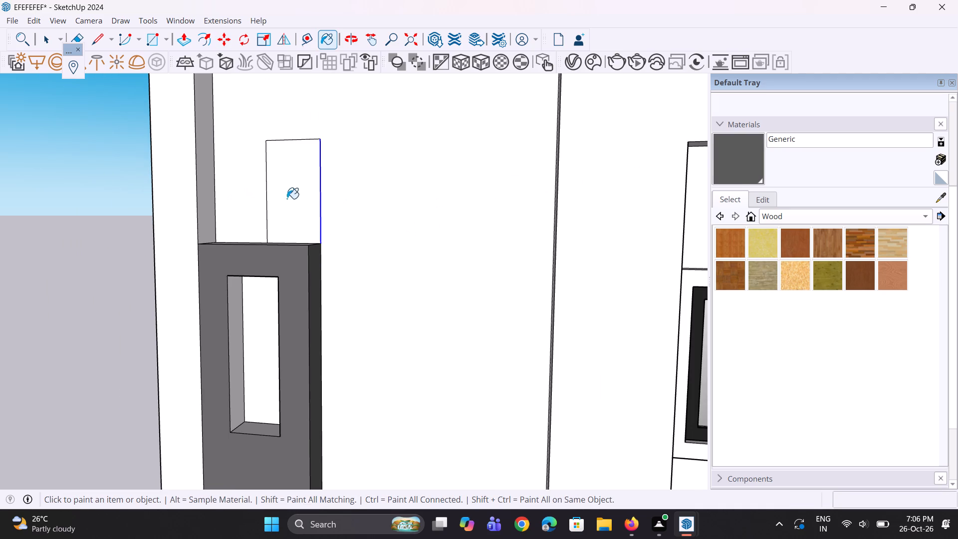
{"action": "key", "text": "p"}
{"action": "left_click", "coordinate": [289, 224]}
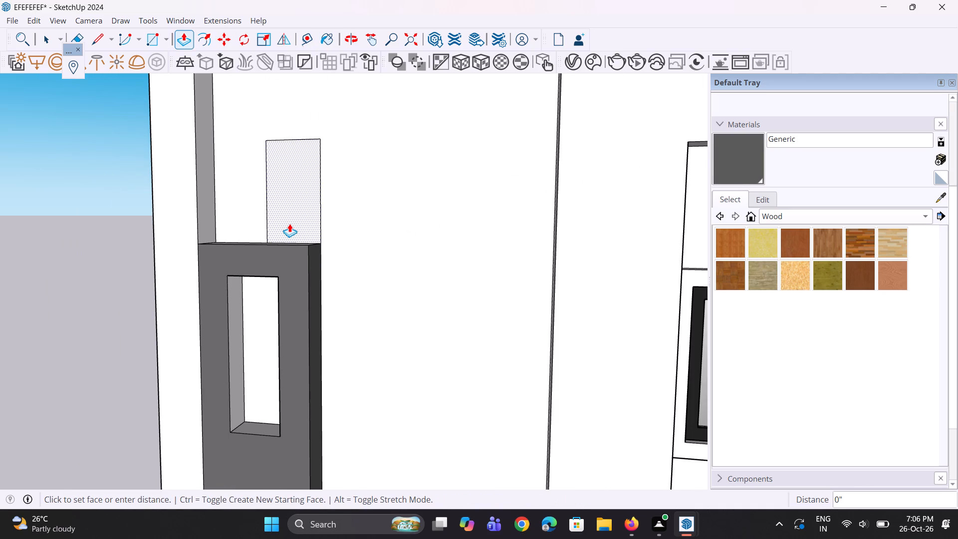
{"action": "left_click", "coordinate": [285, 224]}
{"action": "key", "text": "space"}
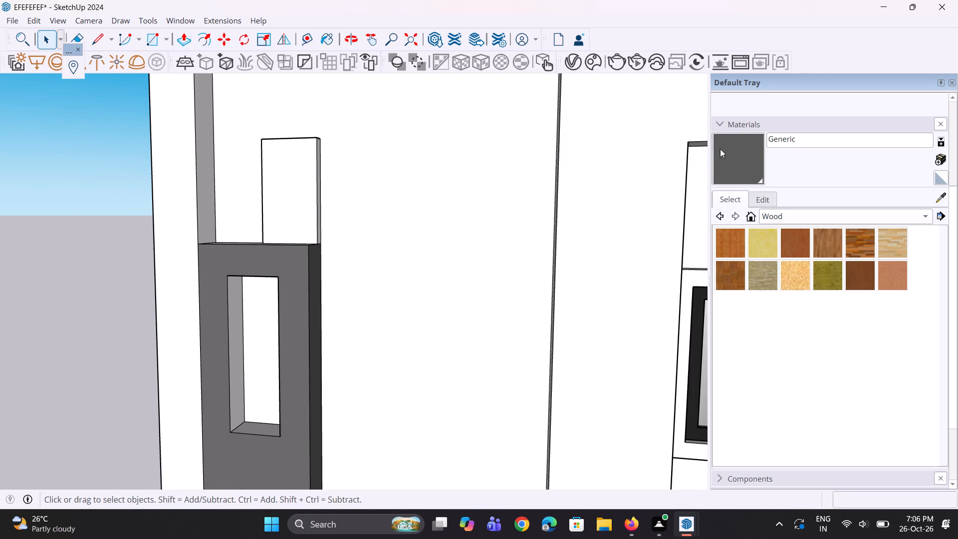
Paint the thin block's front and outer side faces and the top of the panel below it dark grey Generic.
{"action": "left_click", "coordinate": [732, 149]}
{"action": "scroll", "coordinate": [179, 220], "scroll_direction": "up", "scroll_amount": 2}
{"action": "left_click", "coordinate": [289, 212]}
{"action": "middle_click_drag", "start_coordinate": [227, 269], "coordinate": [215, 277]}
{"action": "scroll", "coordinate": [362, 235], "scroll_direction": "up", "scroll_amount": 3}
{"action": "left_click", "coordinate": [348, 221]}
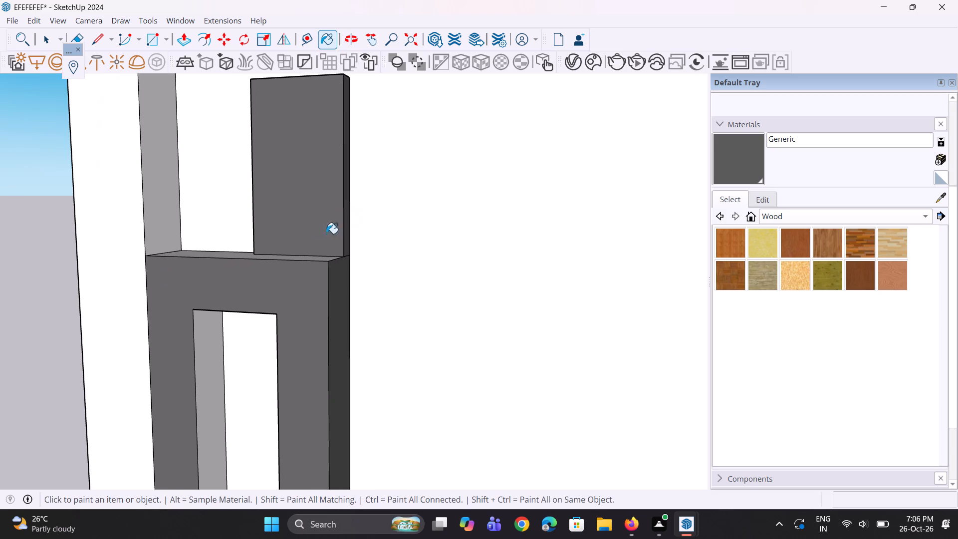
{"action": "left_click", "coordinate": [236, 256]}
Paint the thin block's inner side face and top face with the dark grey Generic material.
{"action": "middle_click_drag", "start_coordinate": [239, 262], "coordinate": [427, 254]}
{"action": "scroll", "coordinate": [254, 221], "scroll_direction": "up", "scroll_amount": 1}
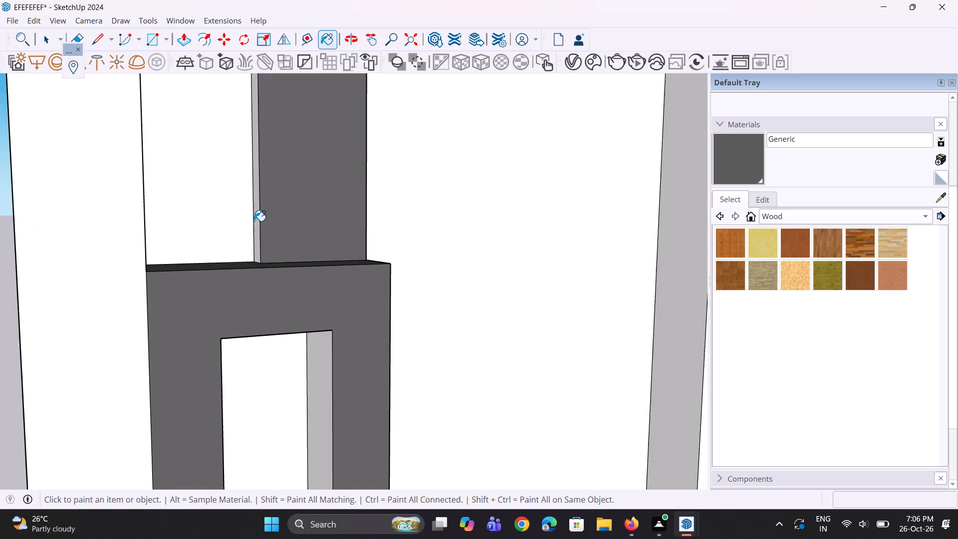
{"action": "scroll", "coordinate": [254, 221], "scroll_direction": "up", "scroll_amount": 1}
{"action": "left_click", "coordinate": [254, 221]}
{"action": "left_click", "coordinate": [255, 226]}
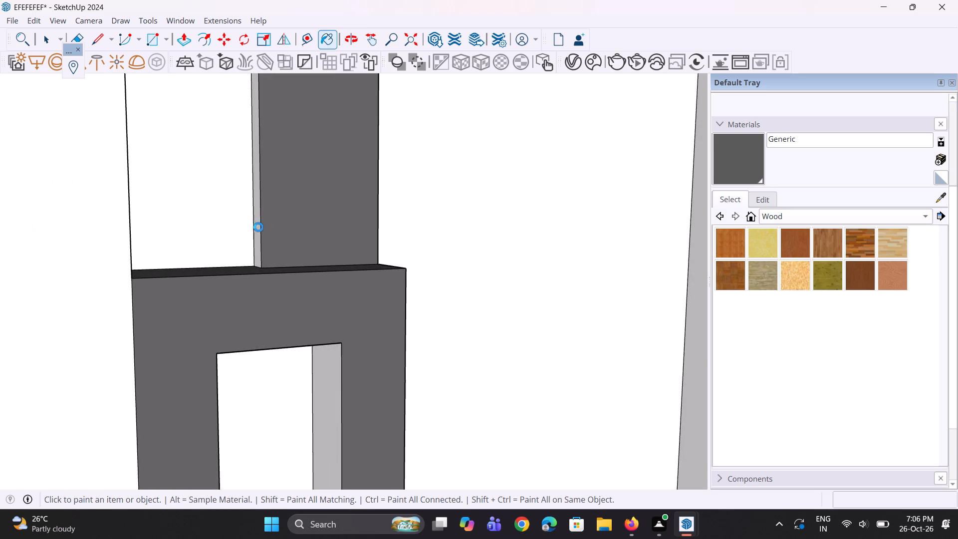
{"action": "scroll", "coordinate": [239, 308], "scroll_direction": "down", "scroll_amount": 12}
{"action": "middle_click_drag", "start_coordinate": [269, 238], "coordinate": [212, 338]}
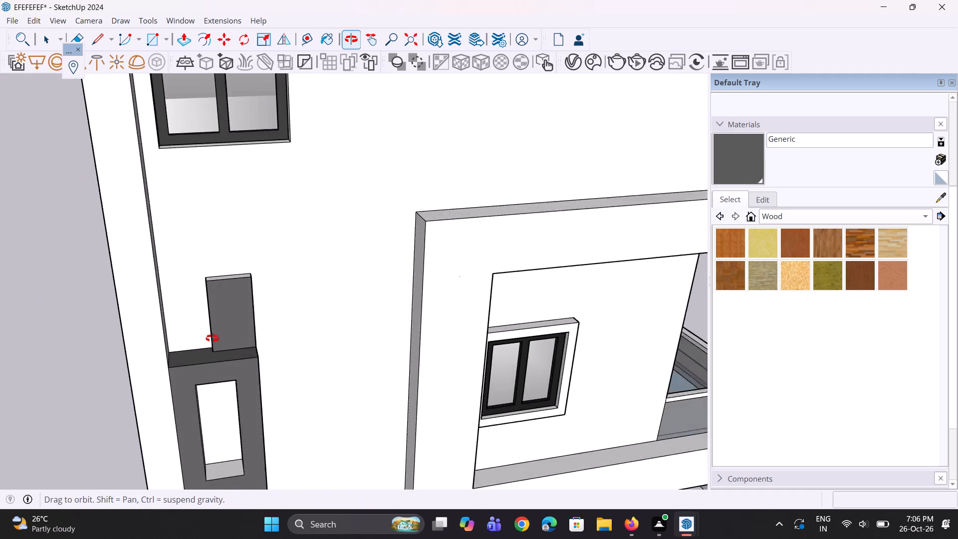
{"action": "middle_click_drag", "start_coordinate": [212, 338], "coordinate": [211, 339]}
{"action": "scroll", "coordinate": [223, 292], "scroll_direction": "up", "scroll_amount": 7}
{"action": "left_click", "coordinate": [227, 286]}
{"action": "scroll", "coordinate": [229, 285], "scroll_direction": "down", "scroll_amount": 7}
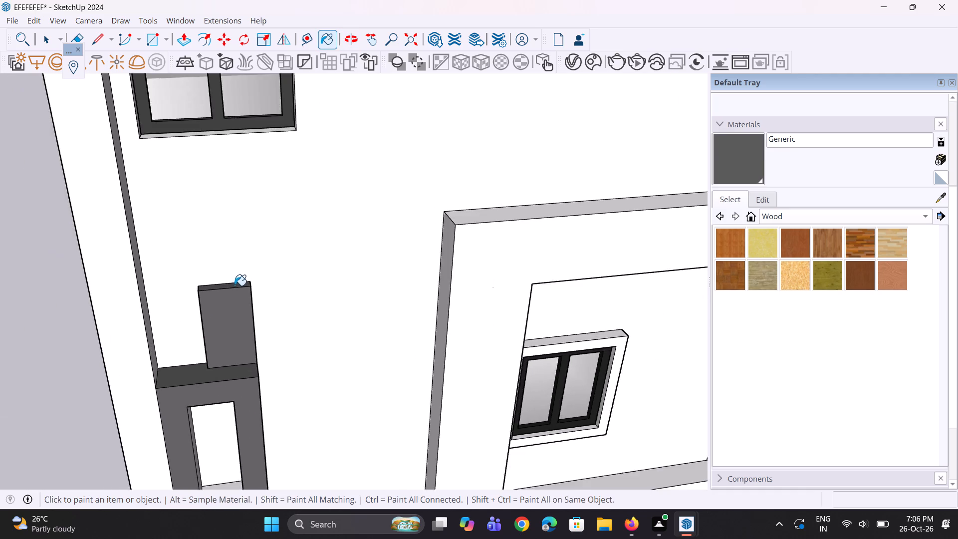
Paint the boundary wall's gate-side face, its outer corner strip and the adjoining long side face dark grey Generic.
{"action": "scroll", "coordinate": [235, 285], "scroll_direction": "down", "scroll_amount": 9}
{"action": "middle_click_drag", "start_coordinate": [231, 323], "coordinate": [214, 289]}
{"action": "scroll", "coordinate": [206, 340], "scroll_direction": "up", "scroll_amount": 3}
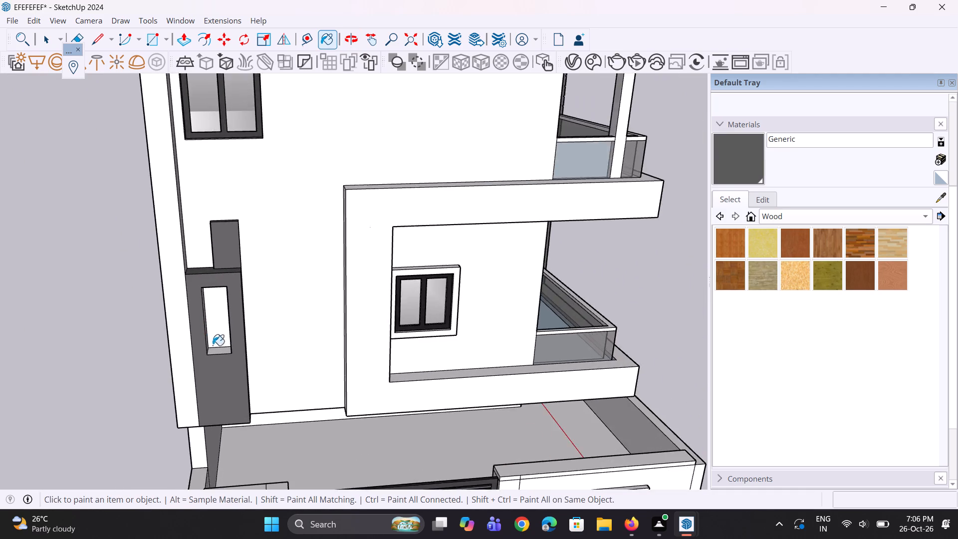
{"action": "scroll", "coordinate": [223, 355], "scroll_direction": "up", "scroll_amount": 4}
{"action": "middle_click_drag", "start_coordinate": [234, 350], "coordinate": [211, 330]}
{"action": "scroll", "coordinate": [150, 336], "scroll_direction": "down", "scroll_amount": 8}
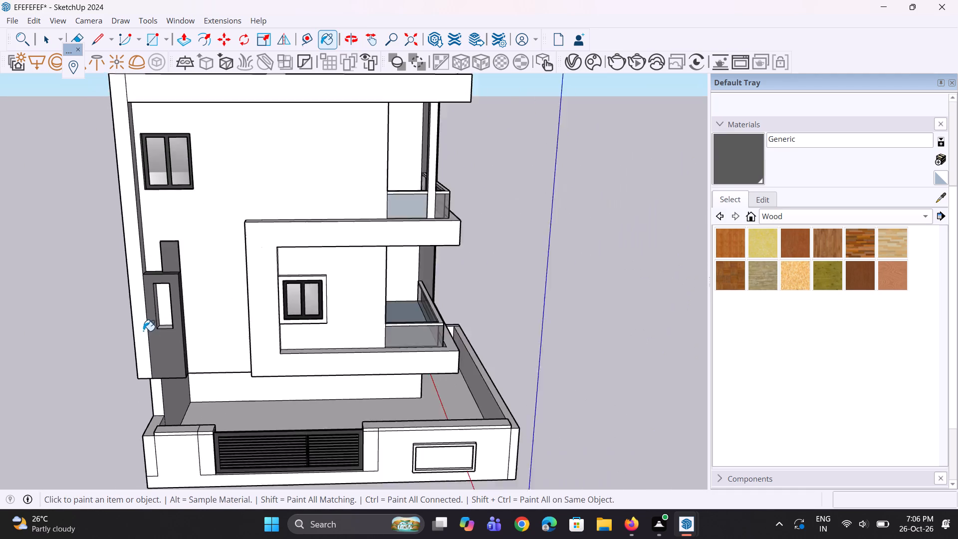
{"action": "scroll", "coordinate": [143, 331], "scroll_direction": "down", "scroll_amount": 10}
{"action": "scroll", "coordinate": [178, 348], "scroll_direction": "up", "scroll_amount": 5}
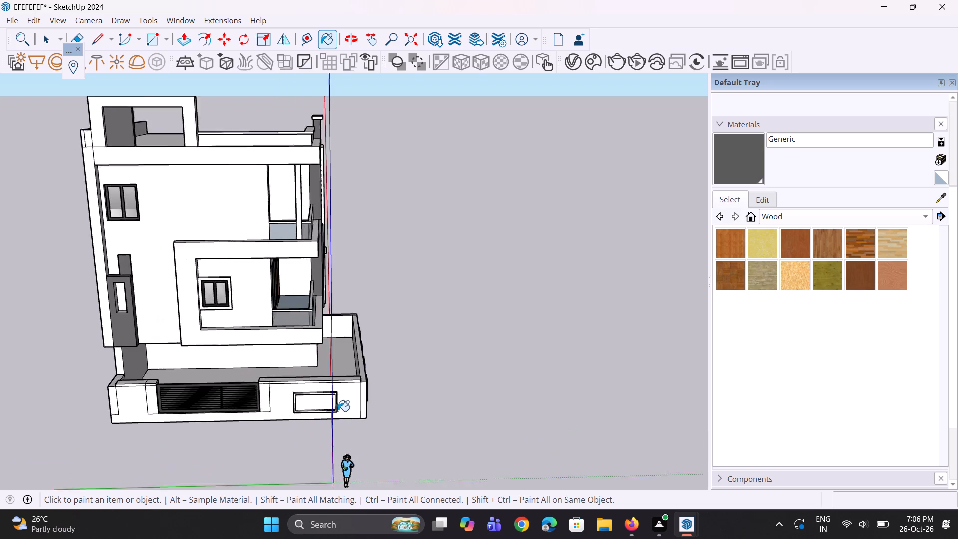
{"action": "scroll", "coordinate": [338, 411], "scroll_direction": "up", "scroll_amount": 2}
{"action": "left_click", "coordinate": [347, 402]}
{"action": "scroll", "coordinate": [383, 408], "scroll_direction": "up", "scroll_amount": 1}
{"action": "middle_click_drag", "start_coordinate": [383, 408], "coordinate": [325, 406]}
{"action": "scroll", "coordinate": [327, 410], "scroll_direction": "up", "scroll_amount": 3}
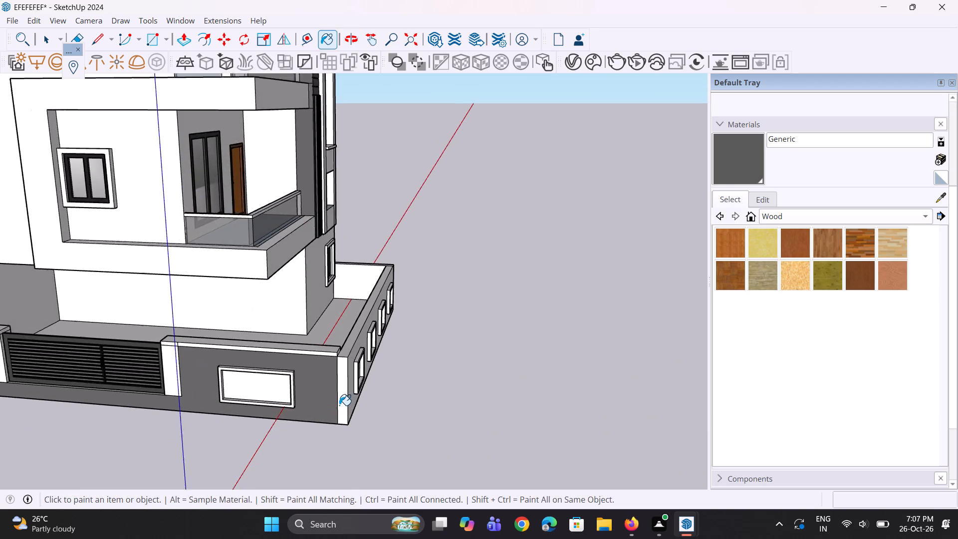
{"action": "scroll", "coordinate": [339, 405], "scroll_direction": "up", "scroll_amount": 1}
{"action": "left_click", "coordinate": [342, 406]}
{"action": "left_click", "coordinate": [352, 403]}
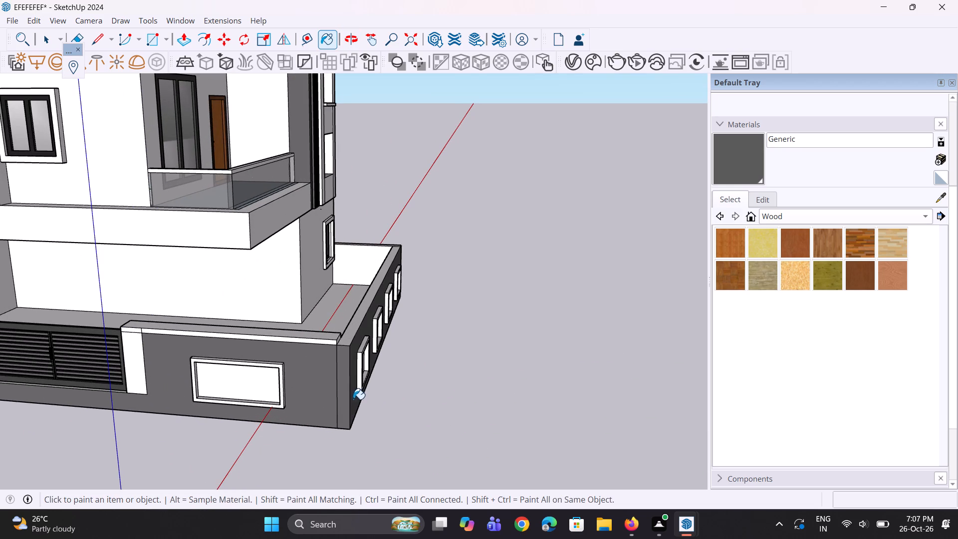
Paint the recessed panels inside the boundary wall's four side frames and its large front frame dark grey Generic.
{"action": "scroll", "coordinate": [353, 378], "scroll_direction": "down", "scroll_amount": 5}
{"action": "middle_click_drag", "start_coordinate": [371, 348], "coordinate": [249, 252]}
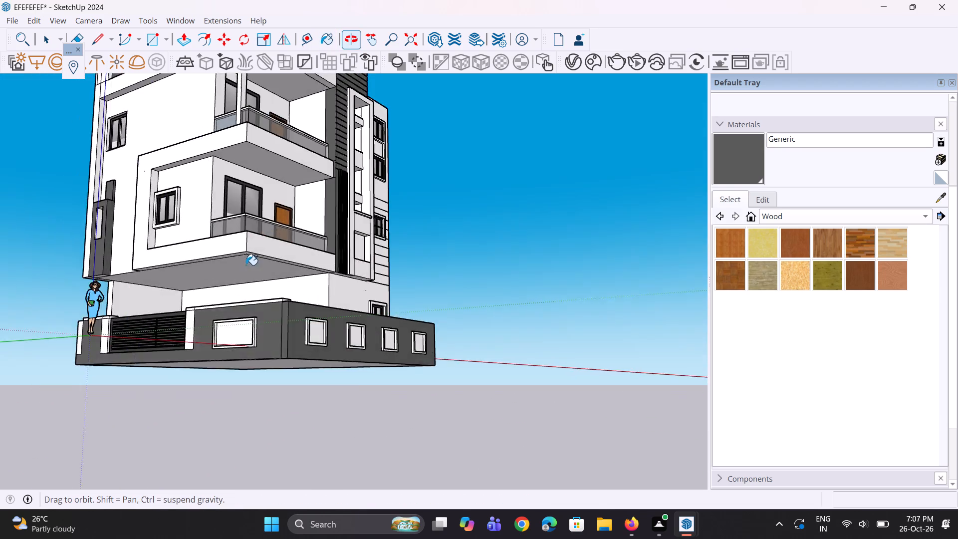
{"action": "scroll", "coordinate": [298, 320], "scroll_direction": "up", "scroll_amount": 3}
{"action": "scroll", "coordinate": [327, 383], "scroll_direction": "up", "scroll_amount": 3}
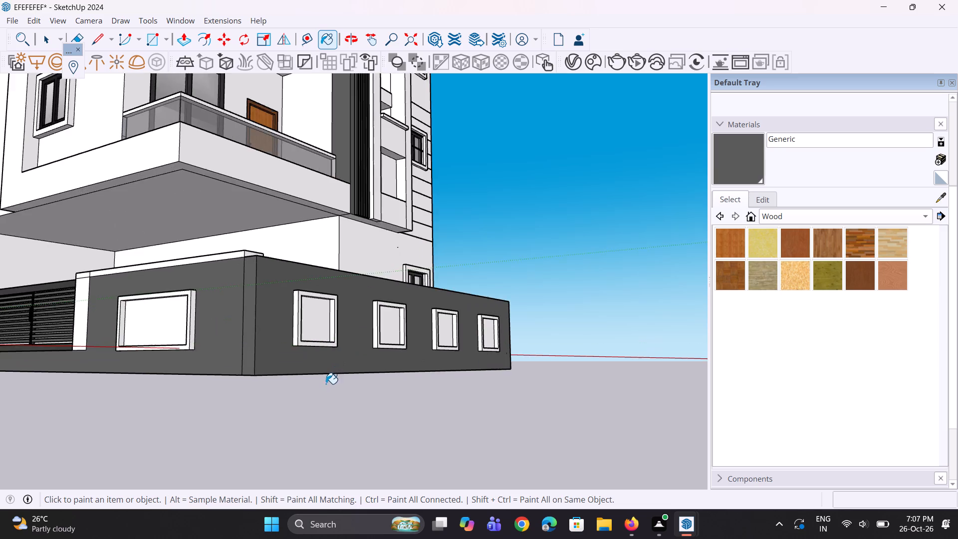
{"action": "scroll", "coordinate": [314, 347], "scroll_direction": "up", "scroll_amount": 3}
{"action": "left_click", "coordinate": [318, 318]}
{"action": "left_click", "coordinate": [409, 325]}
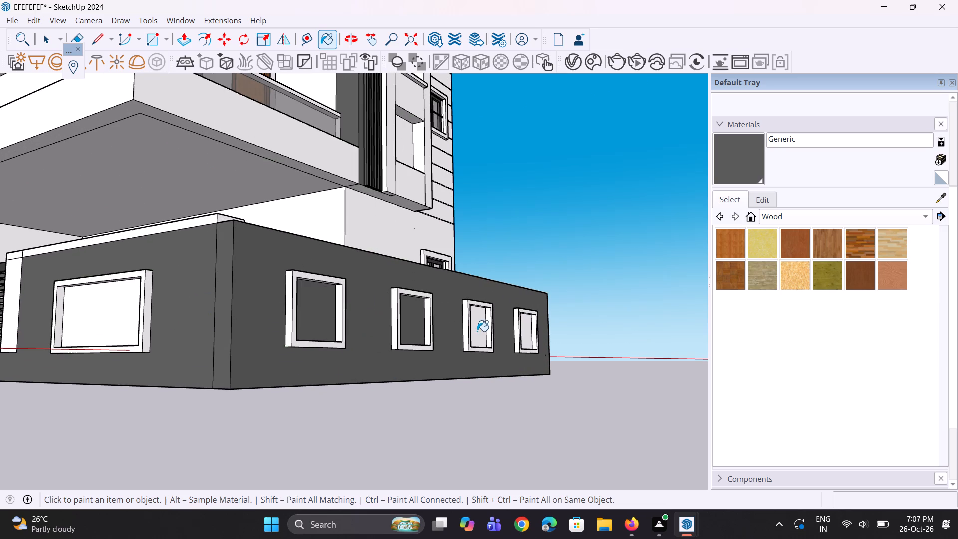
{"action": "left_click", "coordinate": [477, 331]}
{"action": "left_click", "coordinate": [527, 332]}
{"action": "scroll", "coordinate": [511, 340], "scroll_direction": "down", "scroll_amount": 8}
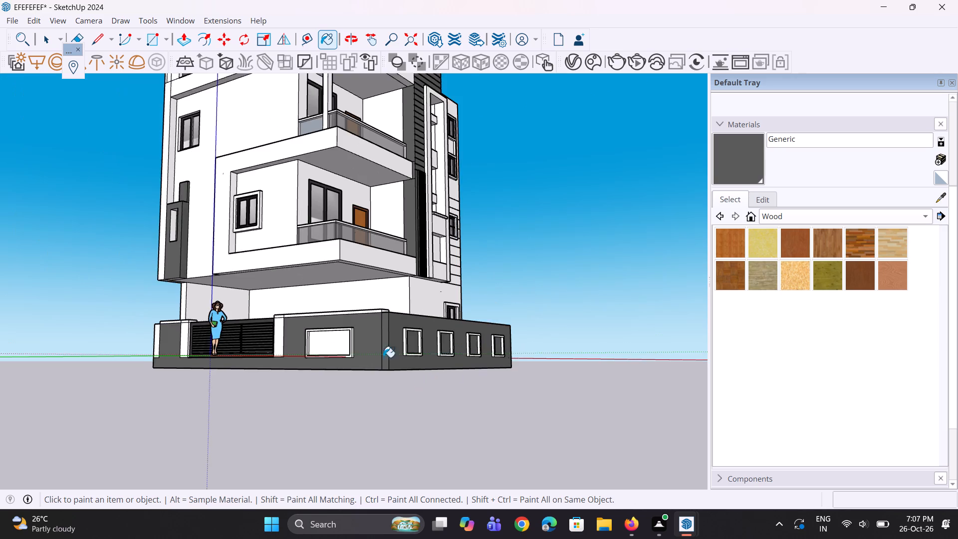
{"action": "scroll", "coordinate": [365, 347], "scroll_direction": "up", "scroll_amount": 2}
{"action": "left_click", "coordinate": [333, 346]}
Paint the short boundary wall section's gate pillar, outer end strip and narrow face beside the gate dark grey Generic.
{"action": "scroll", "coordinate": [284, 384], "scroll_direction": "up", "scroll_amount": 1}
{"action": "middle_click_drag", "start_coordinate": [285, 385], "coordinate": [337, 395]}
{"action": "scroll", "coordinate": [339, 395], "scroll_direction": "down", "scroll_amount": 6}
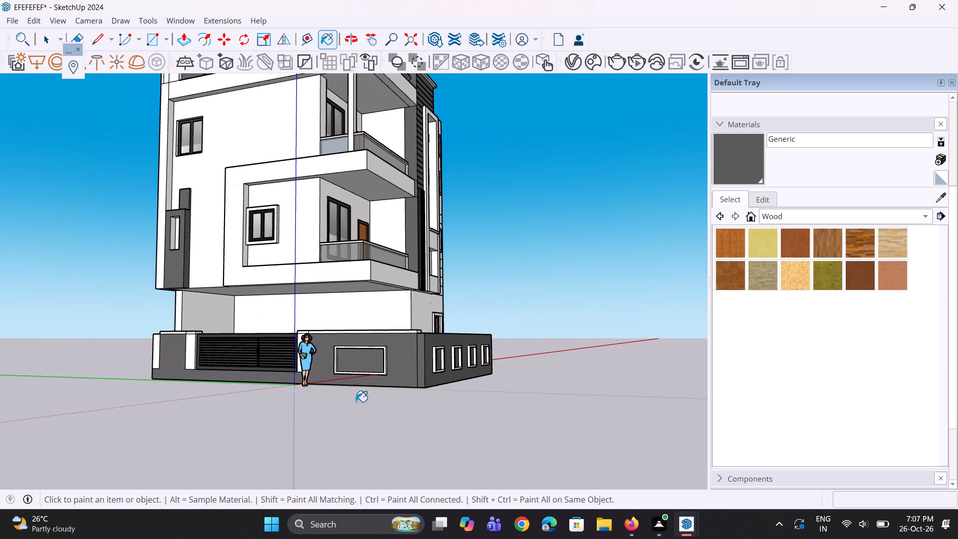
{"action": "scroll", "coordinate": [185, 338], "scroll_direction": "up", "scroll_amount": 7}
{"action": "left_click", "coordinate": [190, 353]}
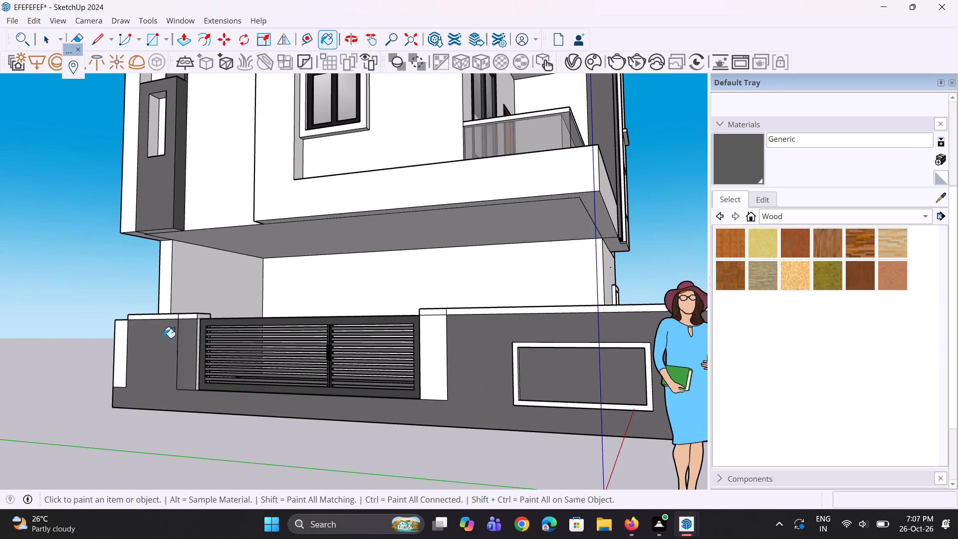
{"action": "scroll", "coordinate": [155, 338], "scroll_direction": "up", "scroll_amount": 4}
{"action": "left_click", "coordinate": [114, 351]}
{"action": "middle_click_drag", "start_coordinate": [187, 331], "coordinate": [187, 372]}
{"action": "scroll", "coordinate": [217, 329], "scroll_direction": "up", "scroll_amount": 8}
{"action": "left_click", "coordinate": [239, 334]}
{"action": "scroll", "coordinate": [240, 334], "scroll_direction": "down", "scroll_amount": 9}
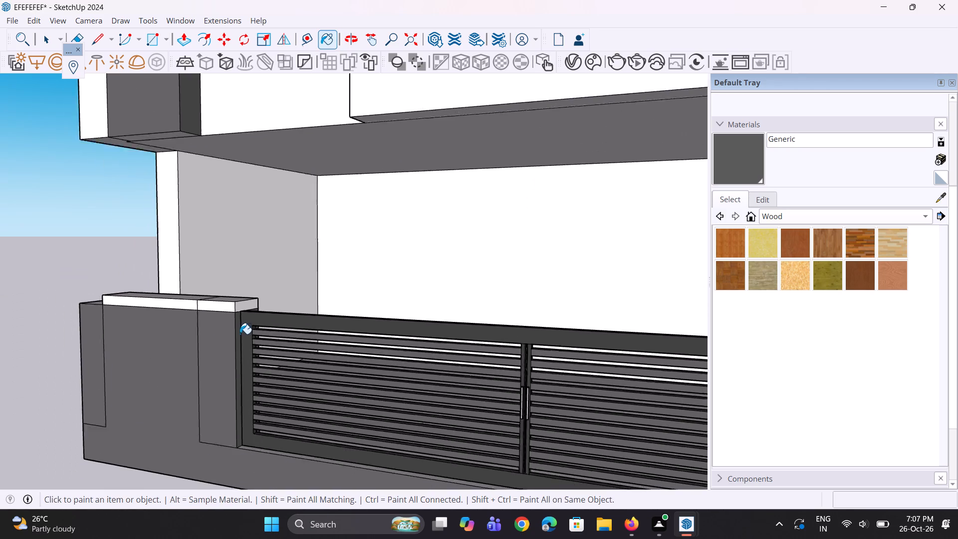
Erase the dividing line across the top of the raised coping on the short wall section beside the gate.
{"action": "scroll", "coordinate": [240, 334], "scroll_direction": "down", "scroll_amount": 2}
{"action": "middle_click_drag", "start_coordinate": [203, 370], "coordinate": [282, 432]}
{"action": "scroll", "coordinate": [245, 343], "scroll_direction": "up", "scroll_amount": 8}
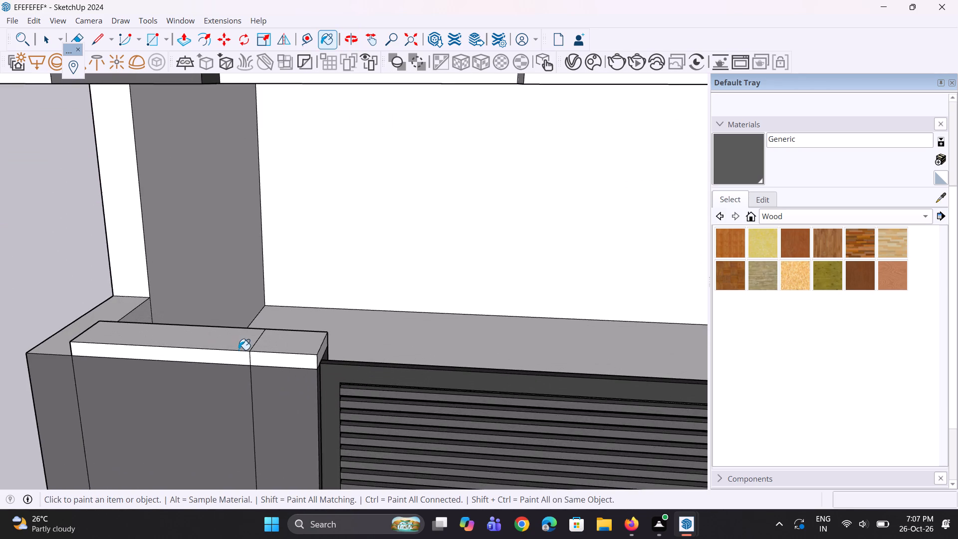
{"action": "scroll", "coordinate": [239, 350], "scroll_direction": "up", "scroll_amount": 1}
{"action": "key", "text": "e"}
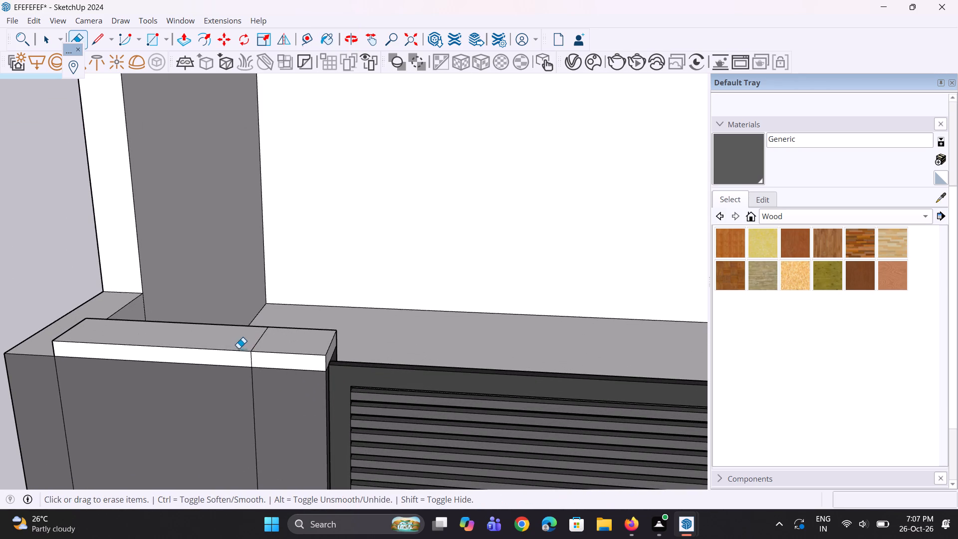
{"action": "left_click_drag", "start_coordinate": [239, 345], "coordinate": [264, 349]}
Paint the front face of the tall surround framing the two upper windows beside the tower dark grey Generic.
{"action": "scroll", "coordinate": [256, 350], "scroll_direction": "down", "scroll_amount": 6}
{"action": "middle_click_drag", "start_coordinate": [235, 361], "coordinate": [233, 337]}
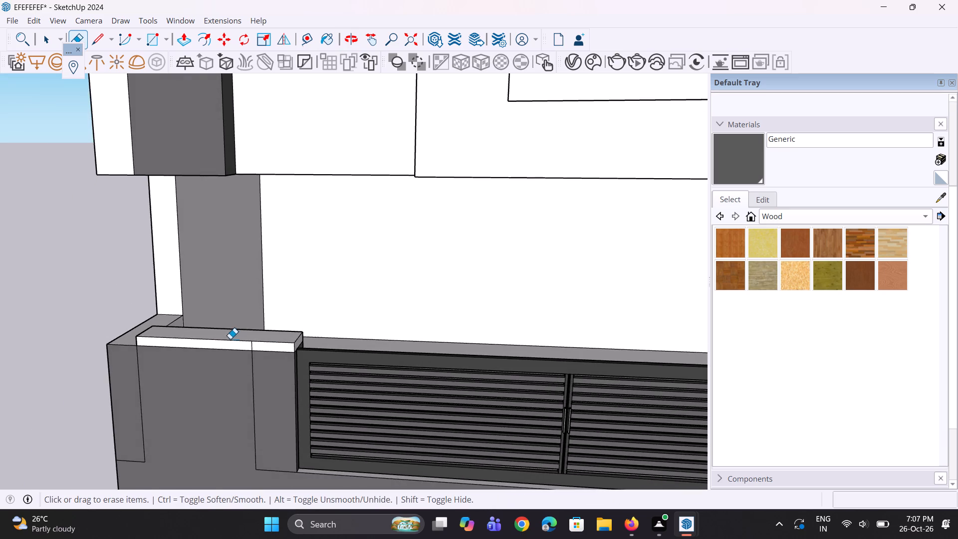
{"action": "scroll", "coordinate": [230, 339], "scroll_direction": "down", "scroll_amount": 10}
{"action": "scroll", "coordinate": [251, 411], "scroll_direction": "down", "scroll_amount": 4}
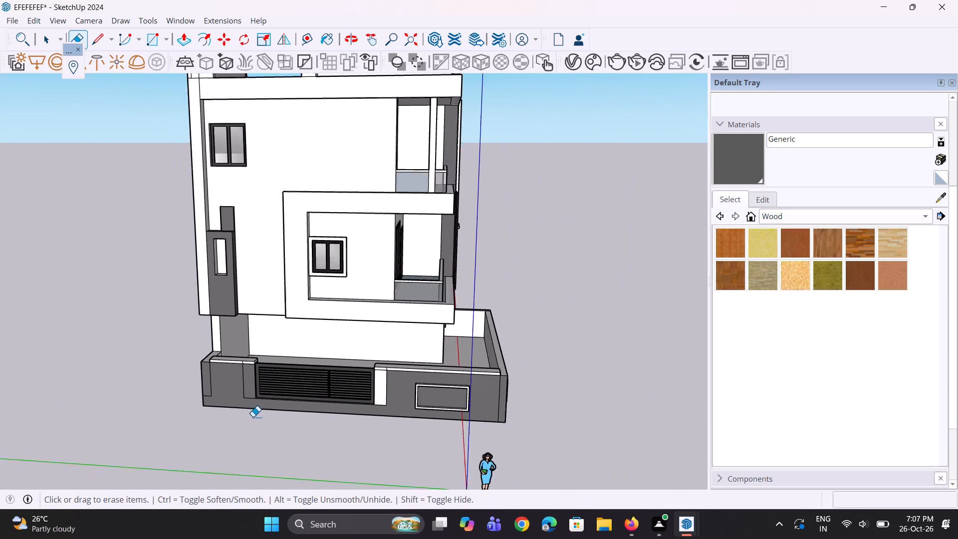
{"action": "scroll", "coordinate": [253, 417], "scroll_direction": "down", "scroll_amount": 1}
{"action": "middle_click_drag", "start_coordinate": [310, 403], "coordinate": [74, 375]}
{"action": "scroll", "coordinate": [255, 360], "scroll_direction": "down", "scroll_amount": 2}
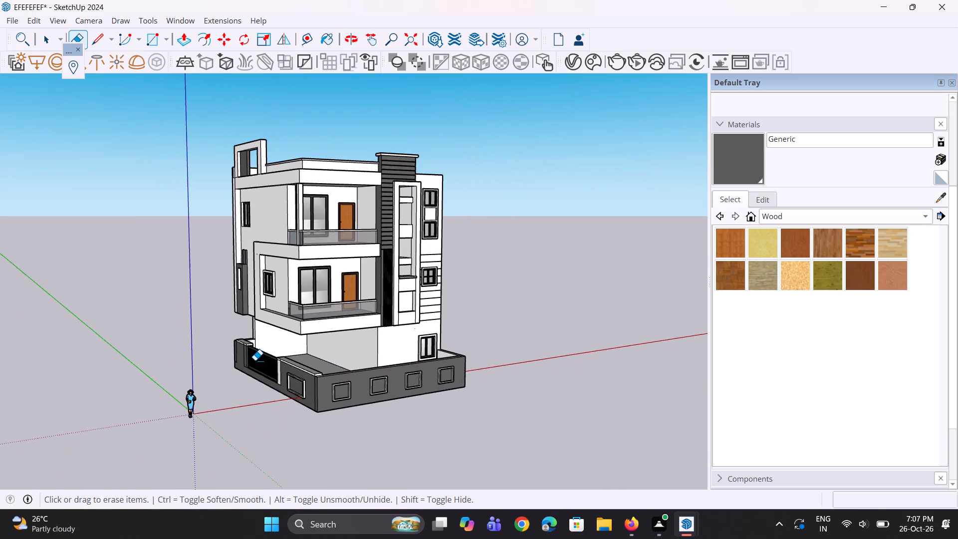
{"action": "scroll", "coordinate": [255, 360], "scroll_direction": "down", "scroll_amount": 2}
{"action": "scroll", "coordinate": [357, 210], "scroll_direction": "up", "scroll_amount": 8}
{"action": "scroll", "coordinate": [468, 231], "scroll_direction": "up", "scroll_amount": 4}
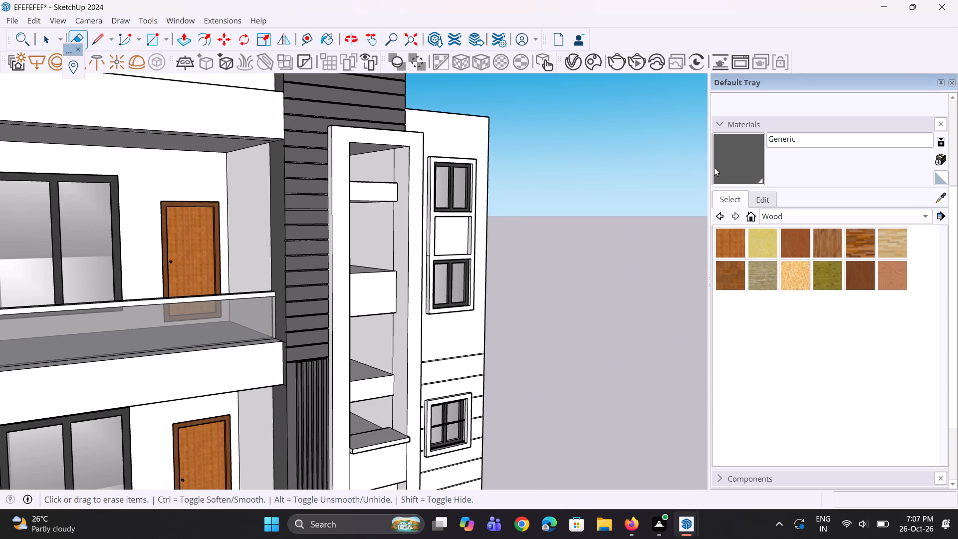
{"action": "left_click_drag", "start_coordinate": [743, 167], "coordinate": [731, 174]}
{"action": "scroll", "coordinate": [490, 227], "scroll_direction": "up", "scroll_amount": 8}
{"action": "left_click", "coordinate": [466, 225]}
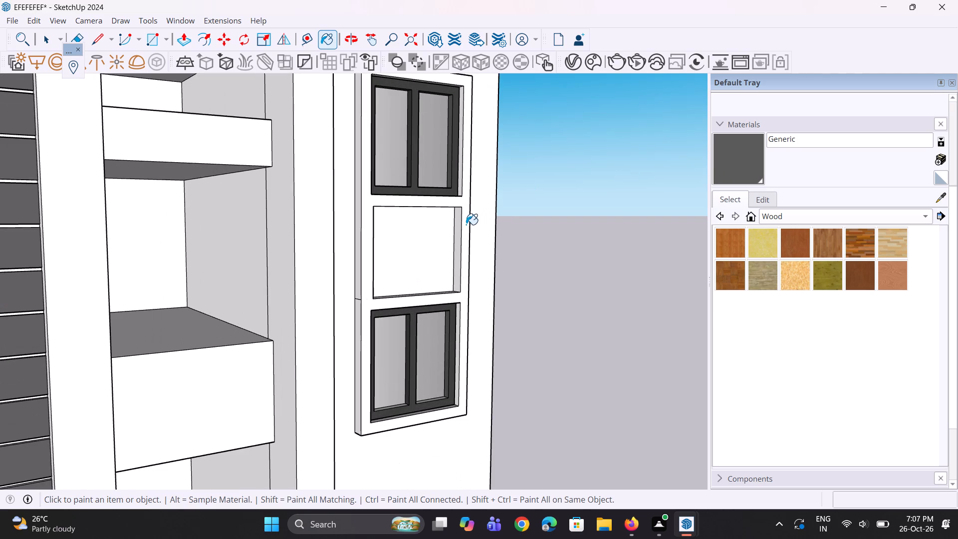
Paint the surround's upper and middle opening side faces, the middle opening's sill and both outer side segments dark grey Generic.
{"action": "scroll", "coordinate": [462, 206], "scroll_direction": "up", "scroll_amount": 8}
{"action": "left_click", "coordinate": [463, 187]}
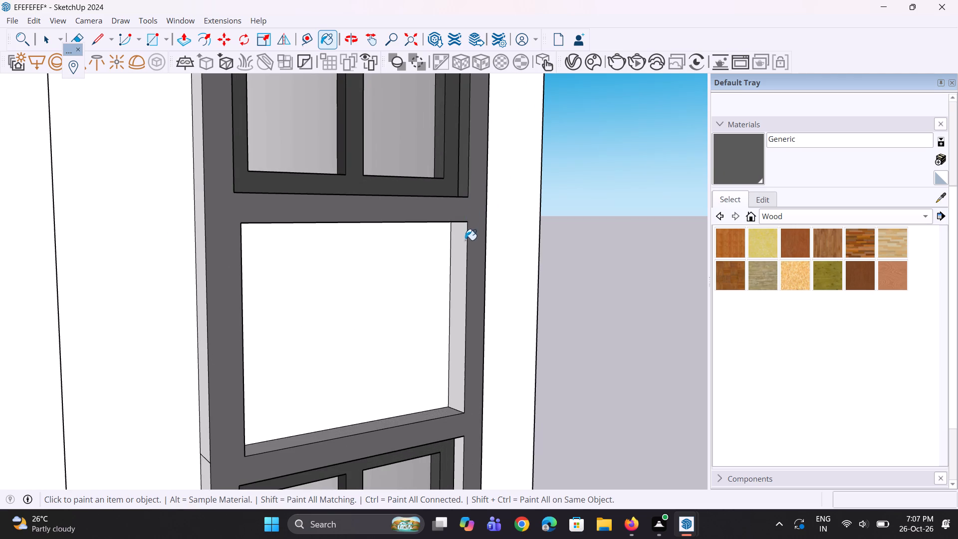
{"action": "left_click", "coordinate": [463, 246]}
{"action": "left_click", "coordinate": [448, 410]}
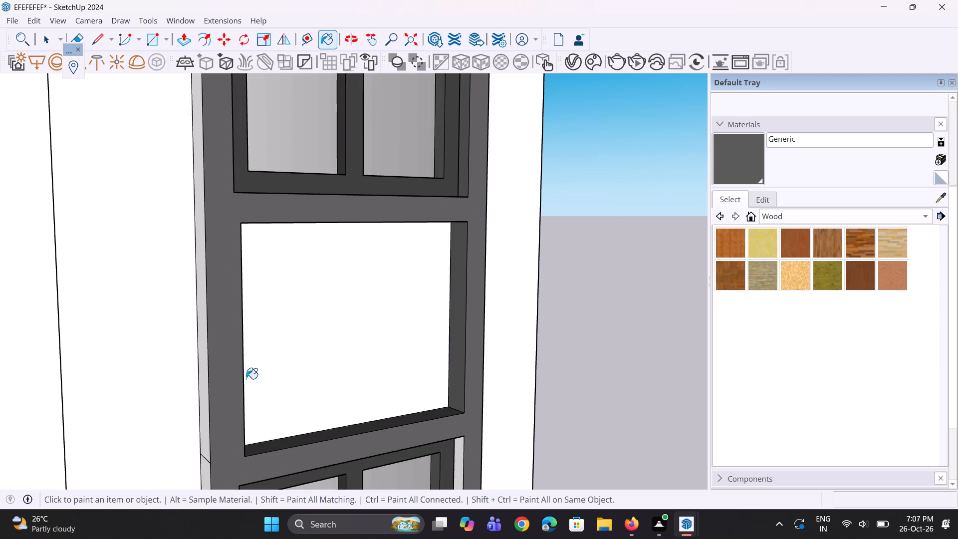
{"action": "left_click", "coordinate": [202, 369]}
{"action": "scroll", "coordinate": [217, 341], "scroll_direction": "down", "scroll_amount": 6}
{"action": "scroll", "coordinate": [219, 437], "scroll_direction": "up", "scroll_amount": 4}
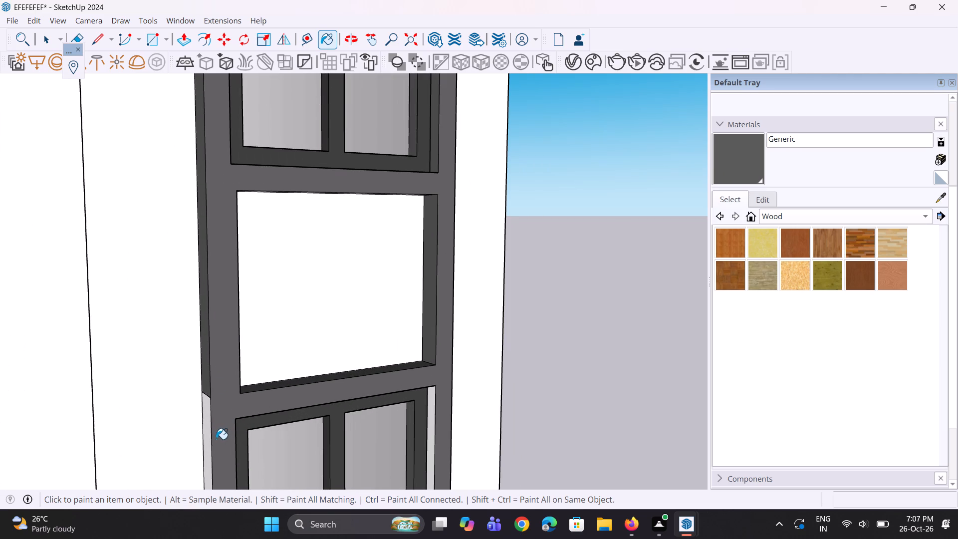
{"action": "left_click", "coordinate": [206, 426]}
{"action": "scroll", "coordinate": [182, 274], "scroll_direction": "down", "scroll_amount": 8}
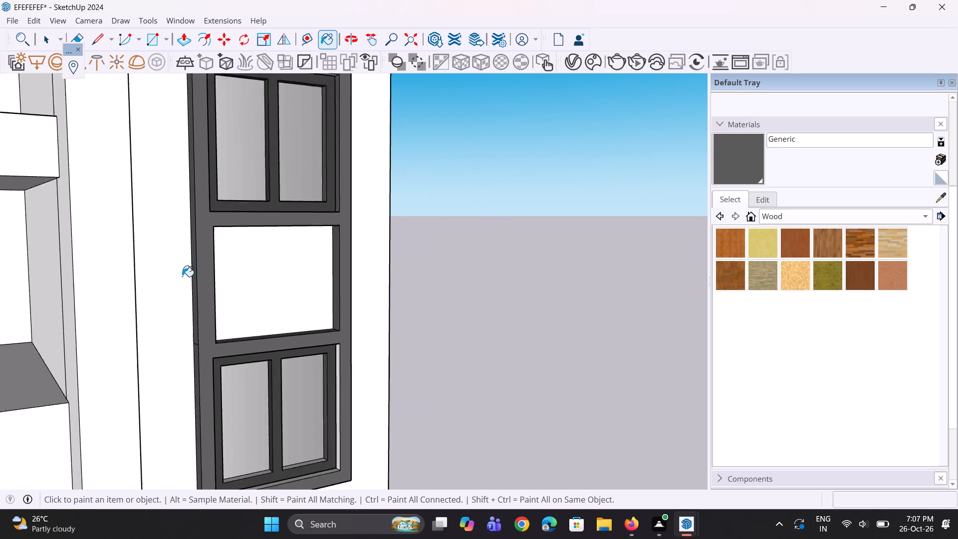
{"action": "scroll", "coordinate": [182, 276], "scroll_direction": "down", "scroll_amount": 2}
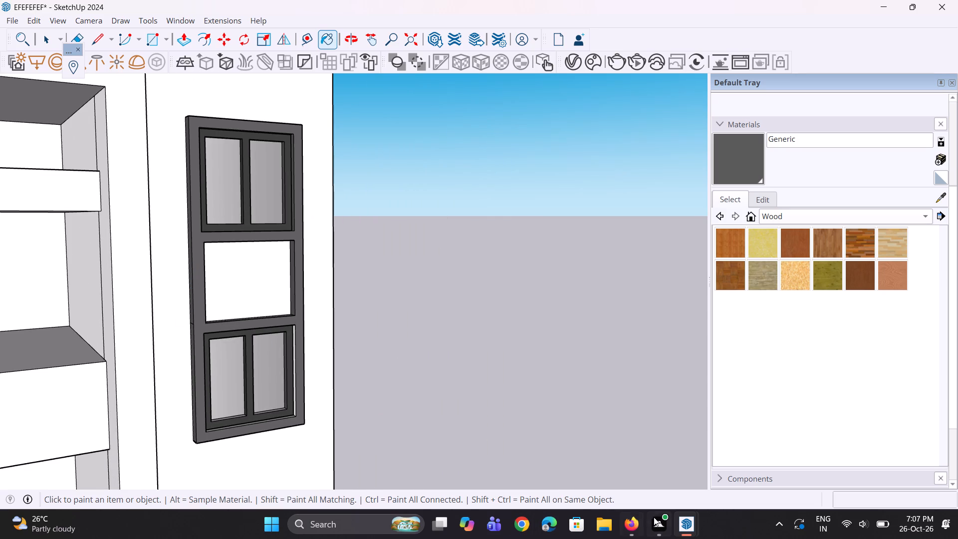
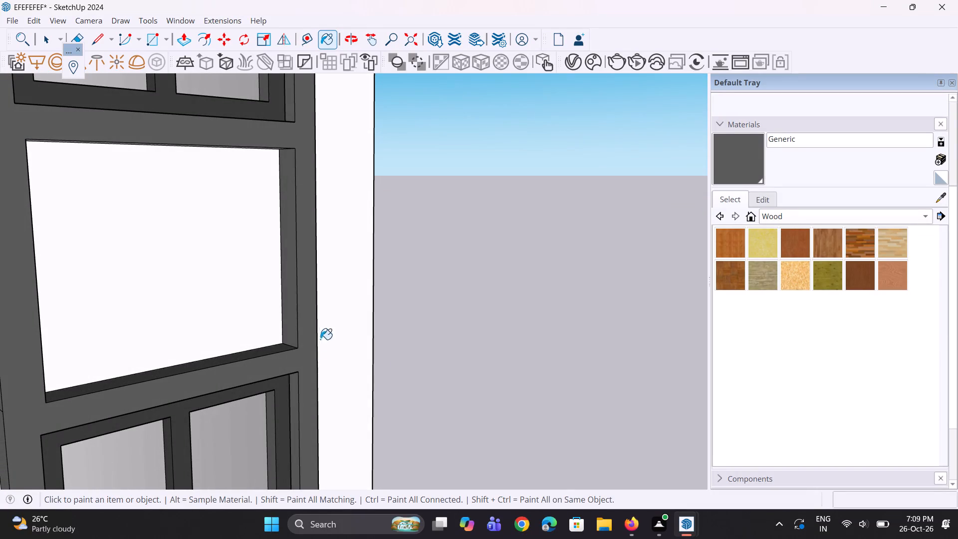
Paint the unpainted tower-side inner faces of the surround's middle, lower and upper openings dark grey Generic.
{"action": "scroll", "coordinate": [300, 297], "scroll_direction": "down", "scroll_amount": 11}
{"action": "middle_click_drag", "start_coordinate": [294, 285], "coordinate": [0, 226]}
{"action": "scroll", "coordinate": [168, 294], "scroll_direction": "up", "scroll_amount": 3}
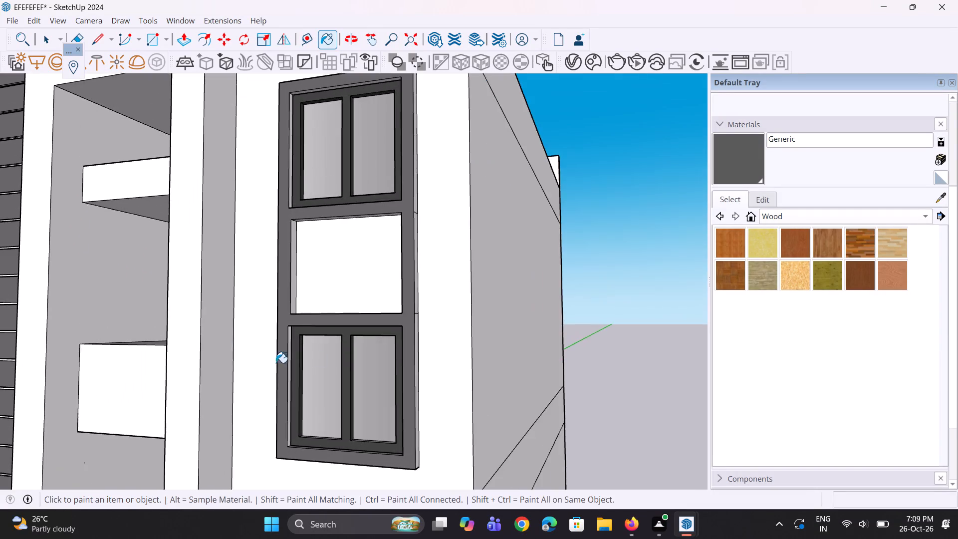
{"action": "scroll", "coordinate": [276, 363], "scroll_direction": "up", "scroll_amount": 2}
{"action": "middle_click_drag", "start_coordinate": [318, 364], "coordinate": [234, 355]}
{"action": "scroll", "coordinate": [251, 339], "scroll_direction": "up", "scroll_amount": 4}
{"action": "left_click_drag", "start_coordinate": [255, 340], "coordinate": [262, 322]}
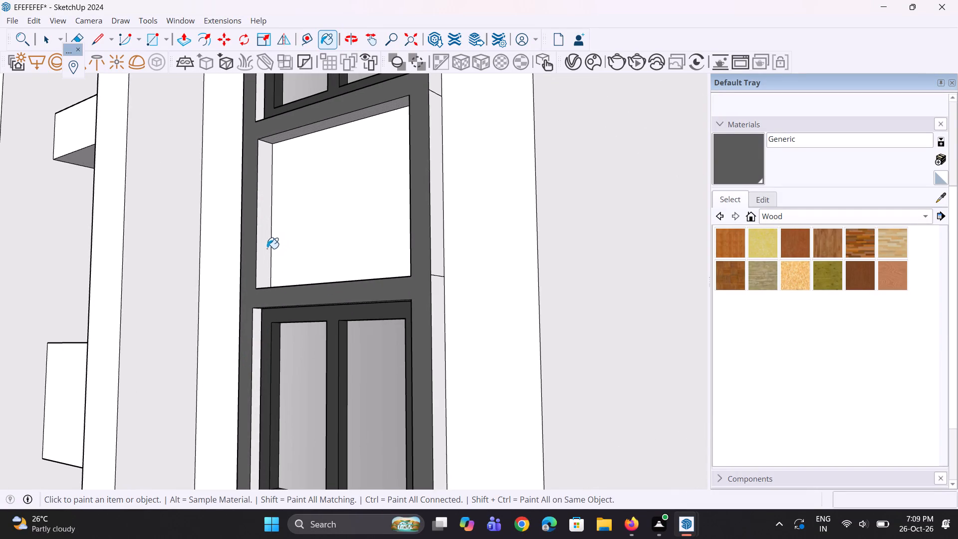
{"action": "left_click", "coordinate": [262, 250]}
{"action": "left_click", "coordinate": [256, 338]}
{"action": "scroll", "coordinate": [281, 441], "scroll_direction": "down", "scroll_amount": 6}
{"action": "scroll", "coordinate": [280, 250], "scroll_direction": "up", "scroll_amount": 2}
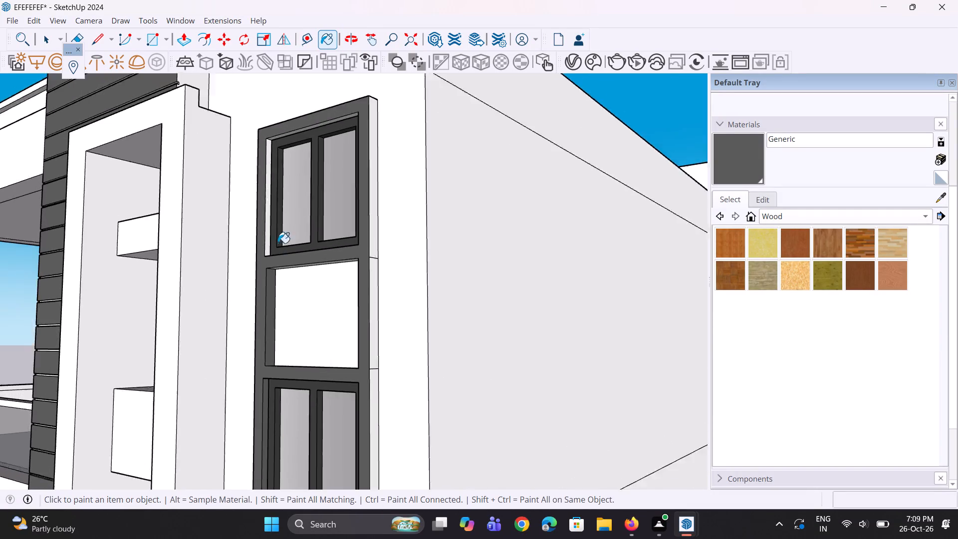
{"action": "scroll", "coordinate": [278, 243], "scroll_direction": "up", "scroll_amount": 5}
{"action": "left_click", "coordinate": [267, 241]}
Paint the sill face of the surround's upper opening, just below the window frame, dark grey Generic.
{"action": "middle_click_drag", "start_coordinate": [264, 263], "coordinate": [282, 435]}
{"action": "scroll", "coordinate": [335, 409], "scroll_direction": "up", "scroll_amount": 2}
{"action": "left_click", "coordinate": [358, 398]}
{"action": "scroll", "coordinate": [354, 358], "scroll_direction": "up", "scroll_amount": 3}
{"action": "left_click", "coordinate": [354, 358]}
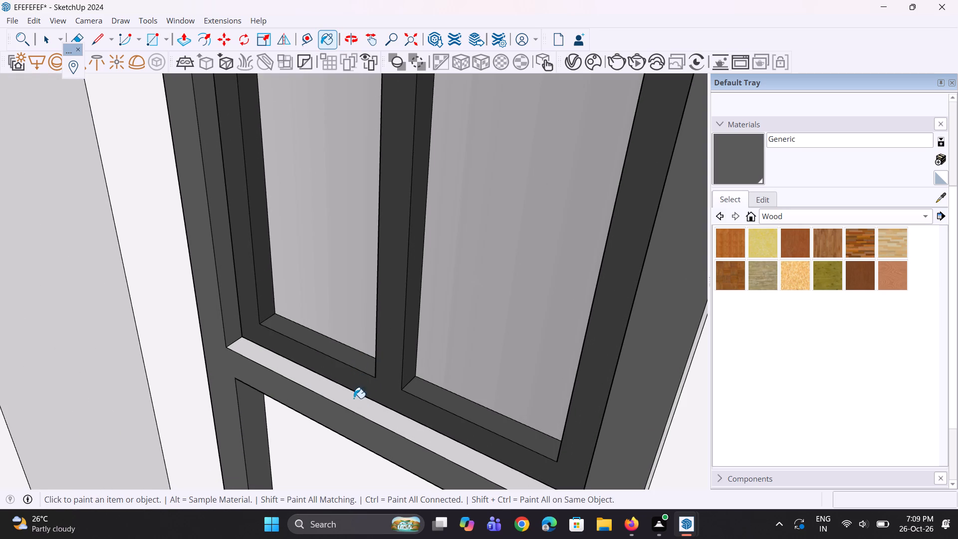
{"action": "left_click", "coordinate": [354, 400]}
Paint the white underside faces at the heads of the surround's upper and middle openings dark grey Generic.
{"action": "scroll", "coordinate": [342, 427], "scroll_direction": "down", "scroll_amount": 6}
{"action": "scroll", "coordinate": [351, 425], "scroll_direction": "up", "scroll_amount": 1}
{"action": "middle_click_drag", "start_coordinate": [358, 420], "coordinate": [472, 345]}
{"action": "scroll", "coordinate": [377, 462], "scroll_direction": "down", "scroll_amount": 6}
{"action": "middle_click_drag", "start_coordinate": [418, 389], "coordinate": [502, 244]}
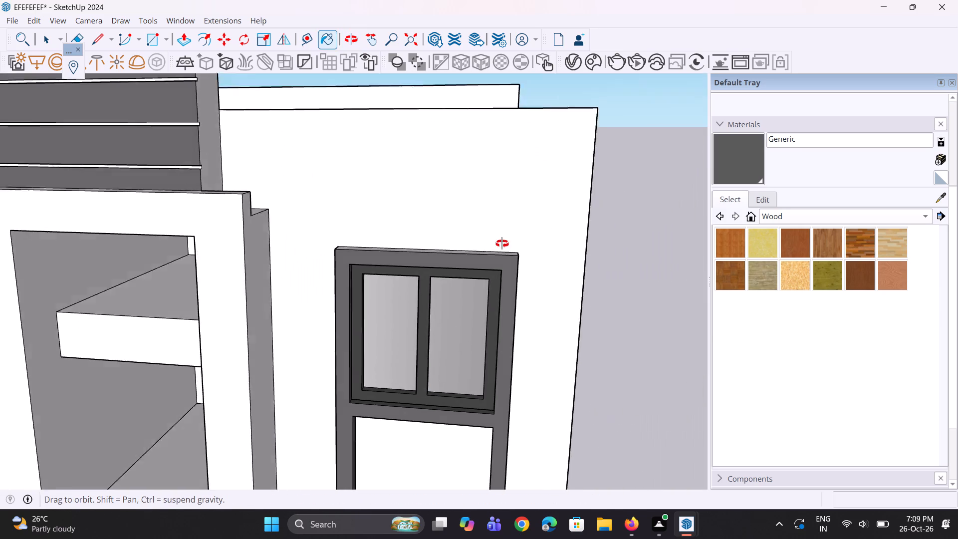
{"action": "middle_click_drag", "start_coordinate": [502, 244], "coordinate": [557, 136]}
{"action": "scroll", "coordinate": [557, 136], "scroll_direction": "up", "scroll_amount": 1}
{"action": "scroll", "coordinate": [490, 211], "scroll_direction": "up", "scroll_amount": 1}
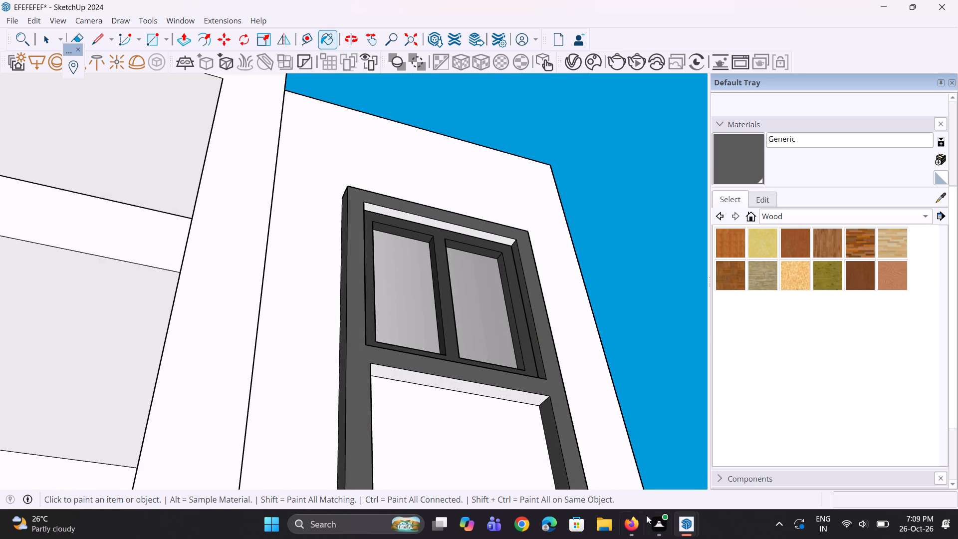
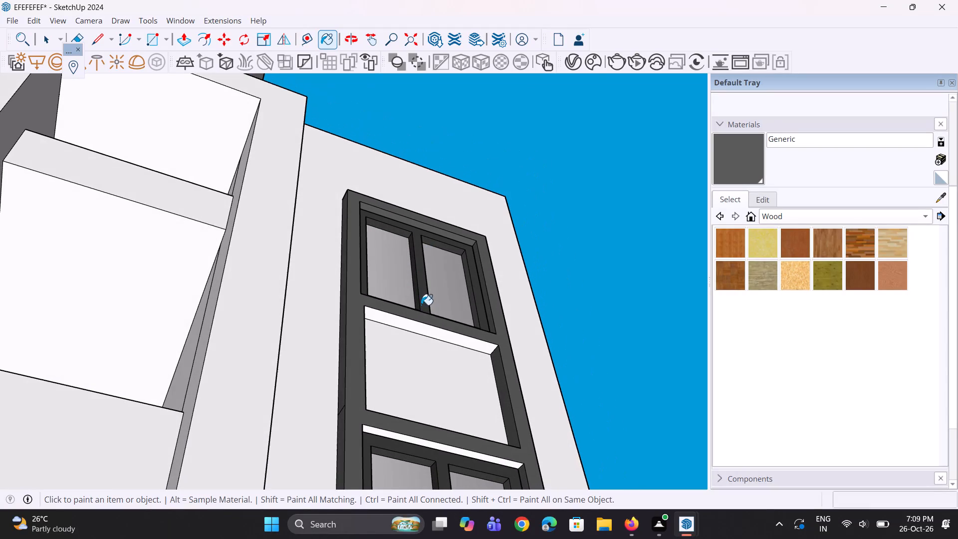
Paint the surround's remaining white underside faces, at the middle and lower opening heads and along its bottom edge, dark grey Generic.
{"action": "left_click", "coordinate": [427, 330]}
{"action": "scroll", "coordinate": [402, 252], "scroll_direction": "down", "scroll_amount": 5}
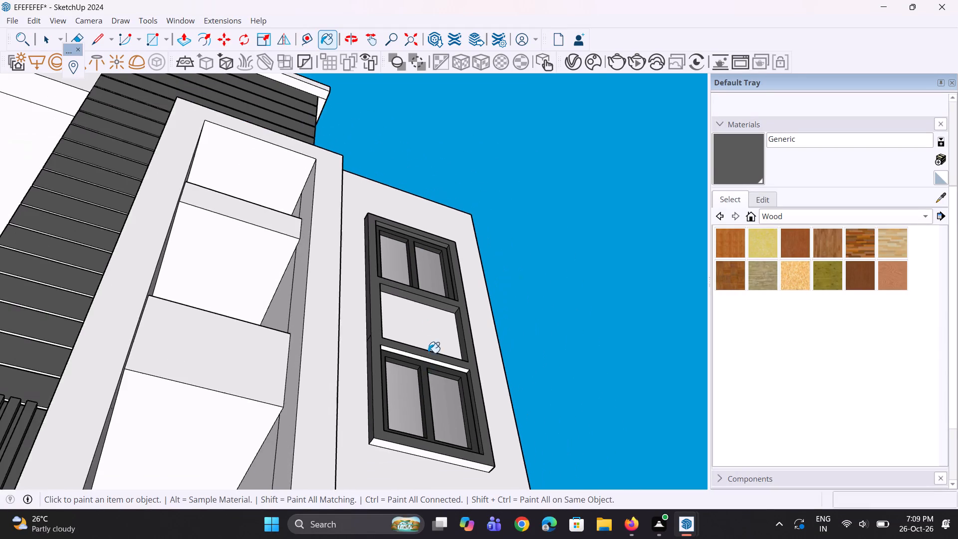
{"action": "middle_click_drag", "start_coordinate": [428, 373], "coordinate": [428, 330]}
{"action": "scroll", "coordinate": [436, 379], "scroll_direction": "up", "scroll_amount": 6}
{"action": "left_click", "coordinate": [448, 357]}
{"action": "scroll", "coordinate": [354, 258], "scroll_direction": "down", "scroll_amount": 5}
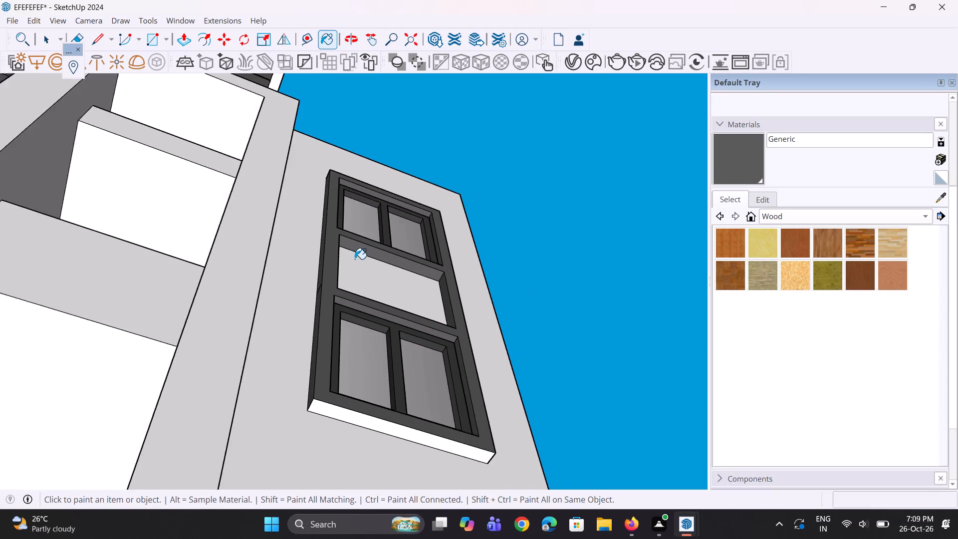
{"action": "scroll", "coordinate": [384, 396], "scroll_direction": "up", "scroll_amount": 3}
{"action": "left_click", "coordinate": [402, 394]}
Paint the surround's outer side faces toward the building corner and its top face dark grey Generic.
{"action": "middle_click_drag", "start_coordinate": [420, 356], "coordinate": [173, 438]}
{"action": "scroll", "coordinate": [253, 297], "scroll_direction": "down", "scroll_amount": 5}
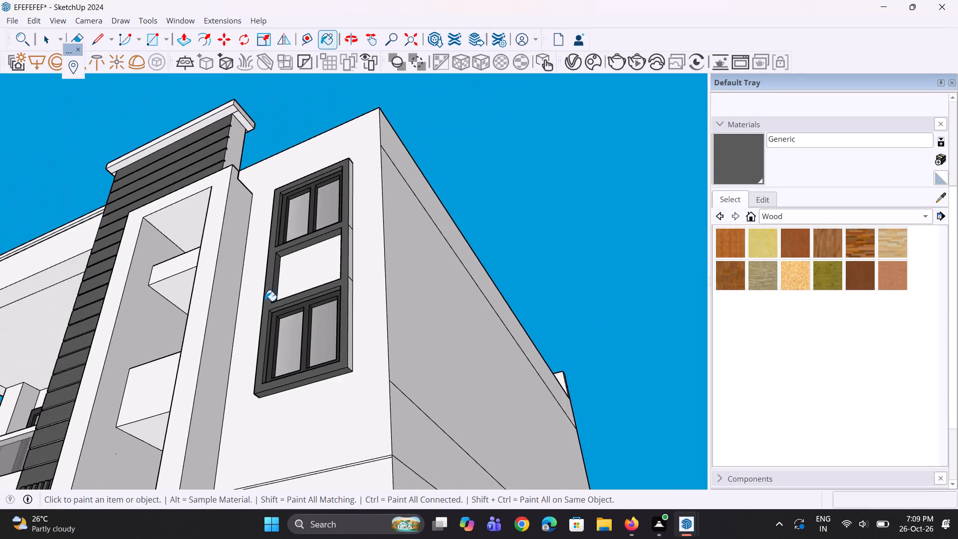
{"action": "middle_click_drag", "start_coordinate": [289, 301], "coordinate": [283, 488]}
{"action": "scroll", "coordinate": [322, 380], "scroll_direction": "up", "scroll_amount": 7}
{"action": "left_click", "coordinate": [365, 398]}
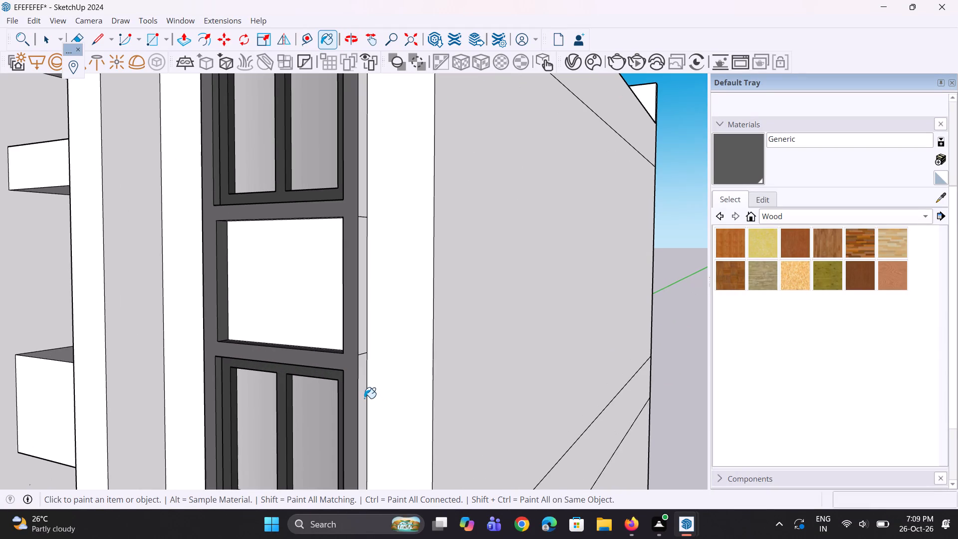
{"action": "left_click", "coordinate": [362, 332]}
{"action": "scroll", "coordinate": [288, 404], "scroll_direction": "down", "scroll_amount": 5}
{"action": "middle_click_drag", "start_coordinate": [313, 344], "coordinate": [295, 333]}
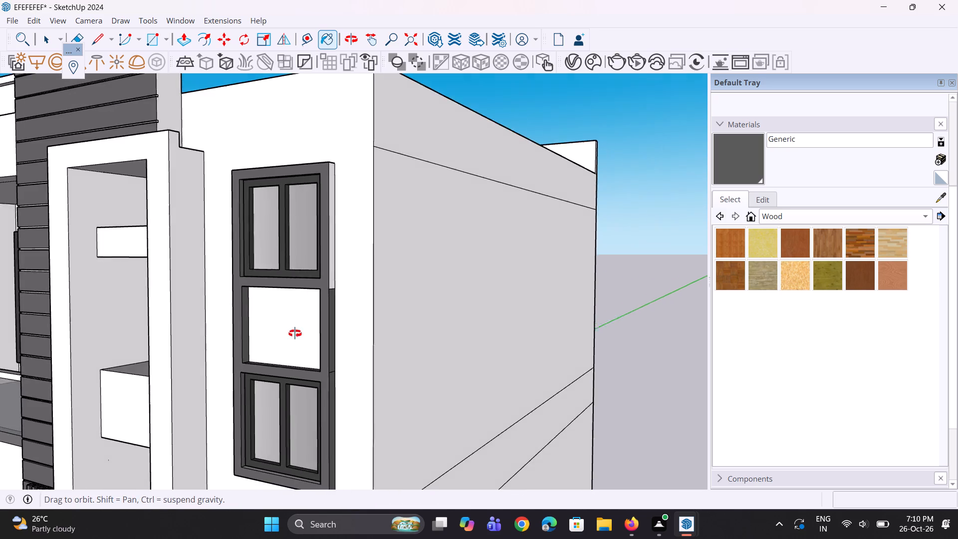
{"action": "middle_click_drag", "start_coordinate": [295, 333], "coordinate": [253, 316]}
{"action": "scroll", "coordinate": [253, 316], "scroll_direction": "up", "scroll_amount": 1}
{"action": "scroll", "coordinate": [283, 257], "scroll_direction": "up", "scroll_amount": 6}
{"action": "left_click", "coordinate": [303, 251]}
{"action": "scroll", "coordinate": [294, 404], "scroll_direction": "down", "scroll_amount": 6}
{"action": "middle_click_drag", "start_coordinate": [258, 234], "coordinate": [267, 286]}
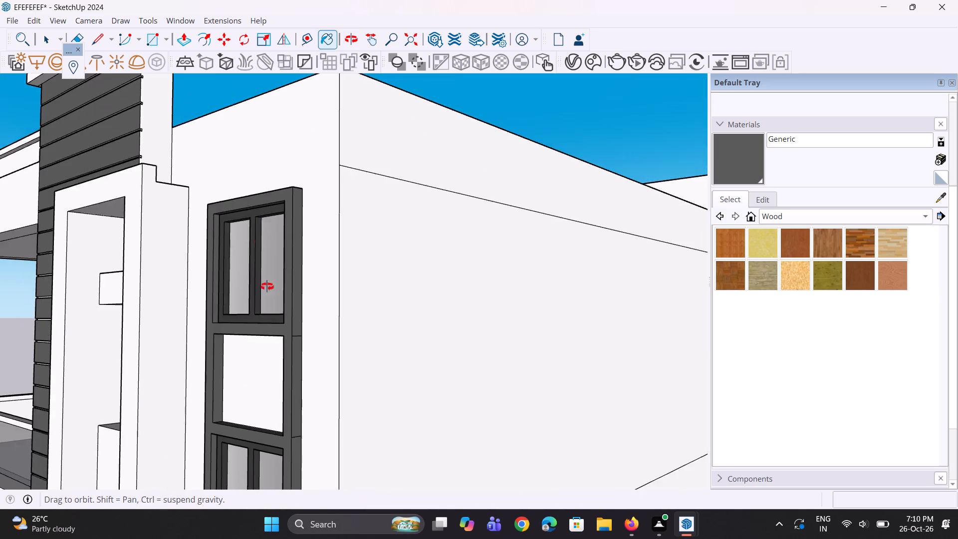
{"action": "middle_click_drag", "start_coordinate": [267, 286], "coordinate": [288, 427]}
{"action": "scroll", "coordinate": [297, 377], "scroll_direction": "up", "scroll_amount": 3}
{"action": "left_click", "coordinate": [299, 376]}
Paint the white sill face of the surround's lower opening, below the window frame, dark grey Generic.
{"action": "scroll", "coordinate": [301, 390], "scroll_direction": "down", "scroll_amount": 6}
{"action": "middle_click_drag", "start_coordinate": [297, 389], "coordinate": [305, 365]}
{"action": "scroll", "coordinate": [276, 358], "scroll_direction": "up", "scroll_amount": 3}
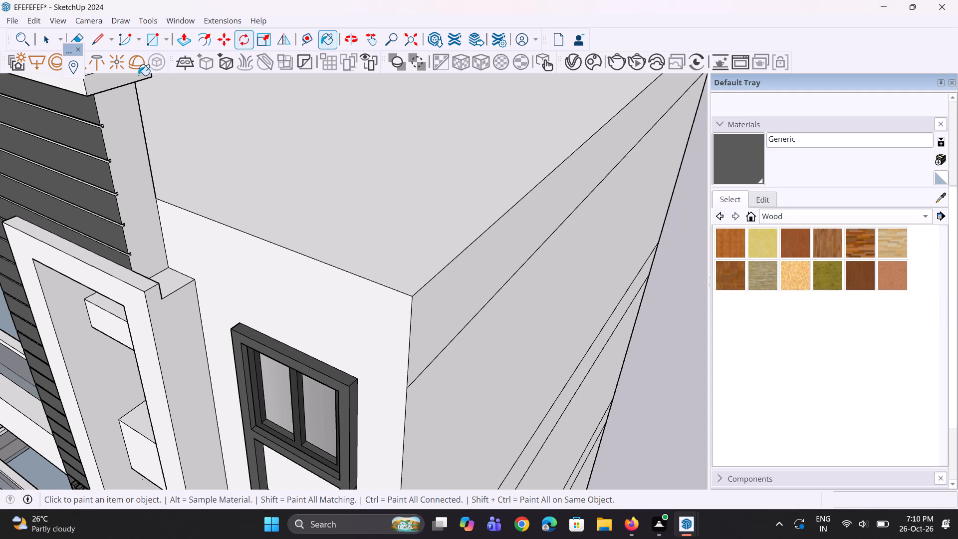
{"action": "scroll", "coordinate": [368, 238], "scroll_direction": "down", "scroll_amount": 10}
{"action": "middle_click_drag", "start_coordinate": [351, 296], "coordinate": [313, 241]}
{"action": "scroll", "coordinate": [301, 324], "scroll_direction": "up", "scroll_amount": 1}
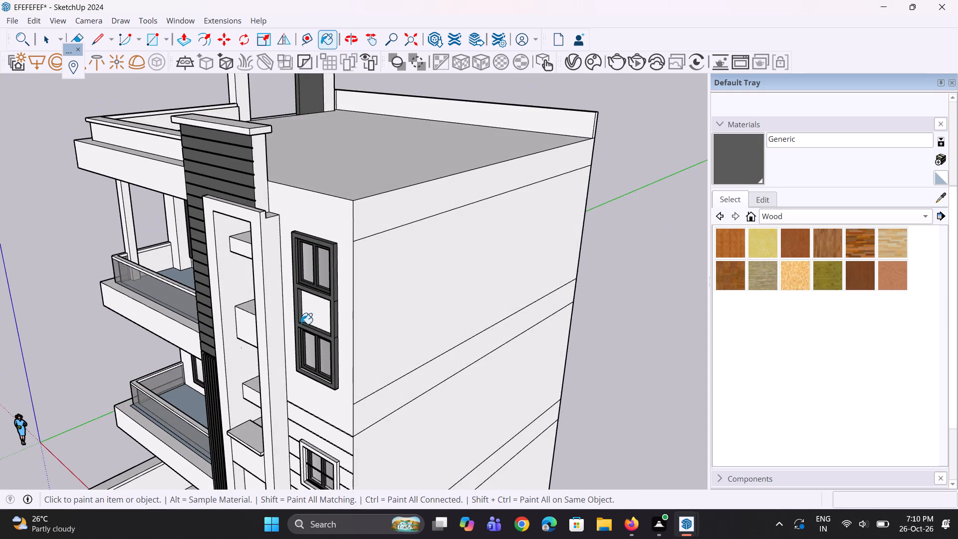
{"action": "scroll", "coordinate": [301, 324], "scroll_direction": "up", "scroll_amount": 1}
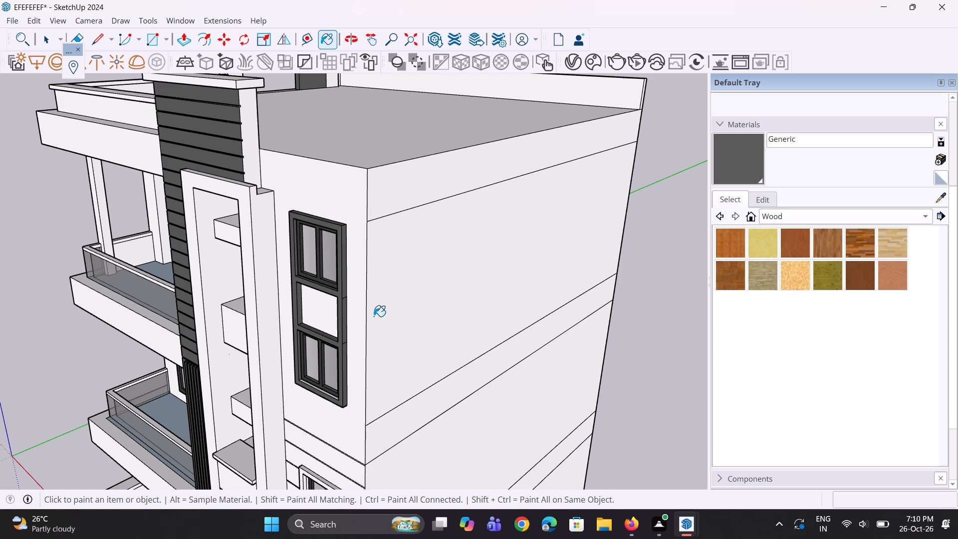
{"action": "scroll", "coordinate": [244, 261], "scroll_direction": "down", "scroll_amount": 5}
{"action": "middle_click_drag", "start_coordinate": [307, 375], "coordinate": [309, 384]}
{"action": "scroll", "coordinate": [303, 338], "scroll_direction": "up", "scroll_amount": 7}
{"action": "middle_click_drag", "start_coordinate": [270, 363], "coordinate": [278, 450]}
{"action": "scroll", "coordinate": [289, 415], "scroll_direction": "up", "scroll_amount": 7}
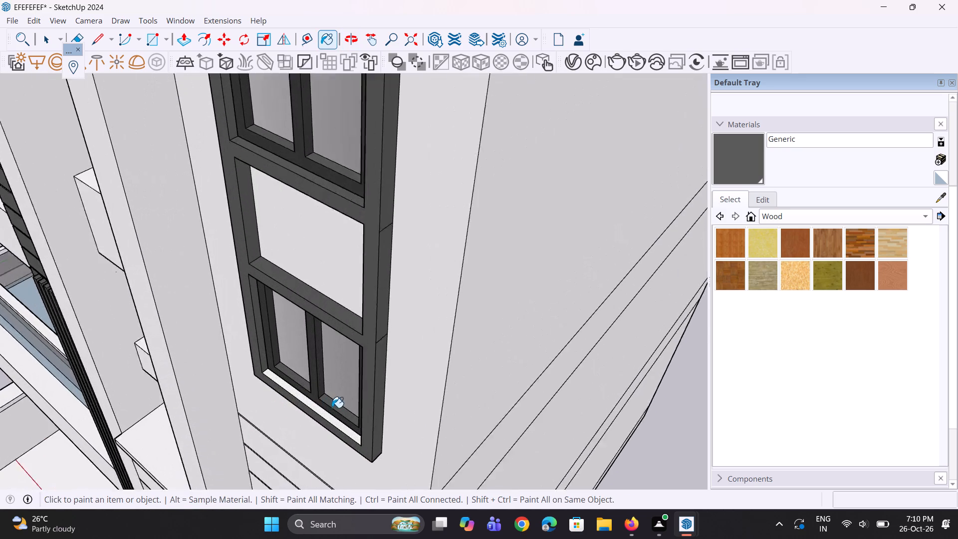
{"action": "scroll", "coordinate": [332, 408], "scroll_direction": "up", "scroll_amount": 1}
{"action": "left_click", "coordinate": [326, 420]}
{"action": "scroll", "coordinate": [298, 403], "scroll_direction": "down", "scroll_amount": 5}
{"action": "scroll", "coordinate": [297, 406], "scroll_direction": "up", "scroll_amount": 1}
Extend the bottom face of the white surround downward on the lower window in the horizontally lined wall, using Push/Pull.
{"action": "middle_click_drag", "start_coordinate": [292, 402], "coordinate": [575, 420]}
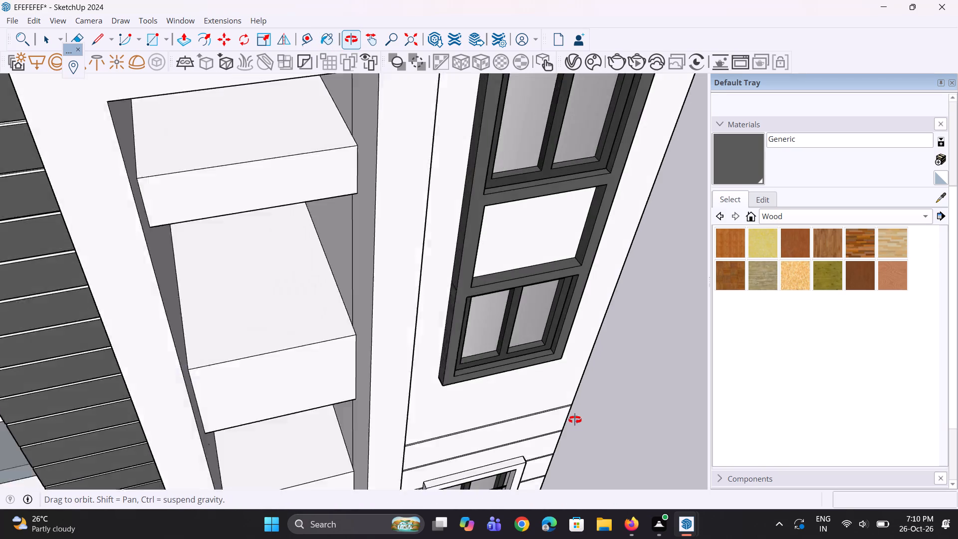
{"action": "middle_click_drag", "start_coordinate": [575, 420], "coordinate": [578, 419]}
{"action": "scroll", "coordinate": [522, 433], "scroll_direction": "down", "scroll_amount": 5}
{"action": "scroll", "coordinate": [559, 389], "scroll_direction": "up", "scroll_amount": 1}
{"action": "middle_click_drag", "start_coordinate": [559, 389], "coordinate": [570, 292]}
{"action": "scroll", "coordinate": [497, 306], "scroll_direction": "down", "scroll_amount": 10}
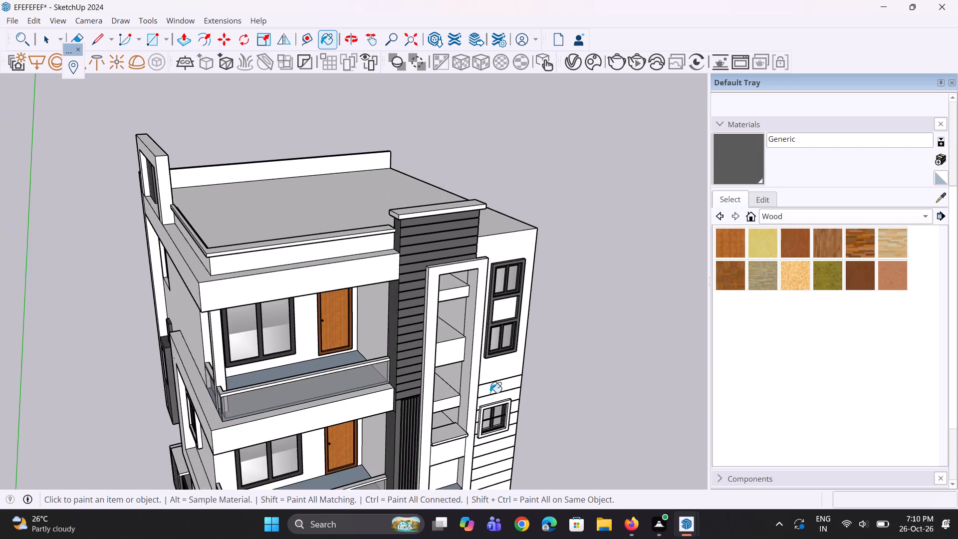
{"action": "middle_click_drag", "start_coordinate": [496, 439], "coordinate": [449, 374]}
{"action": "scroll", "coordinate": [464, 281], "scroll_direction": "down", "scroll_amount": 5}
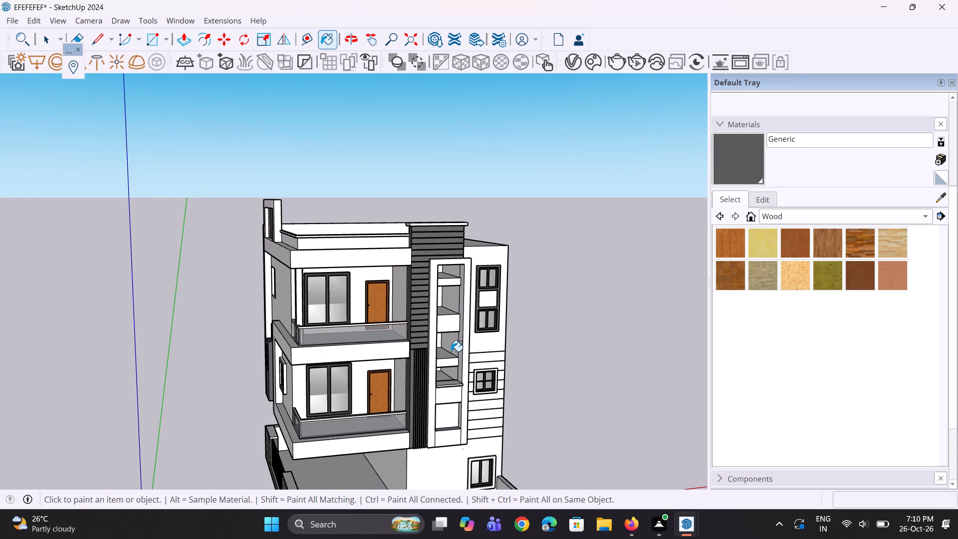
{"action": "scroll", "coordinate": [464, 303], "scroll_direction": "down", "scroll_amount": 4}
{"action": "middle_click_drag", "start_coordinate": [482, 395], "coordinate": [428, 352]}
{"action": "scroll", "coordinate": [444, 377], "scroll_direction": "up", "scroll_amount": 15}
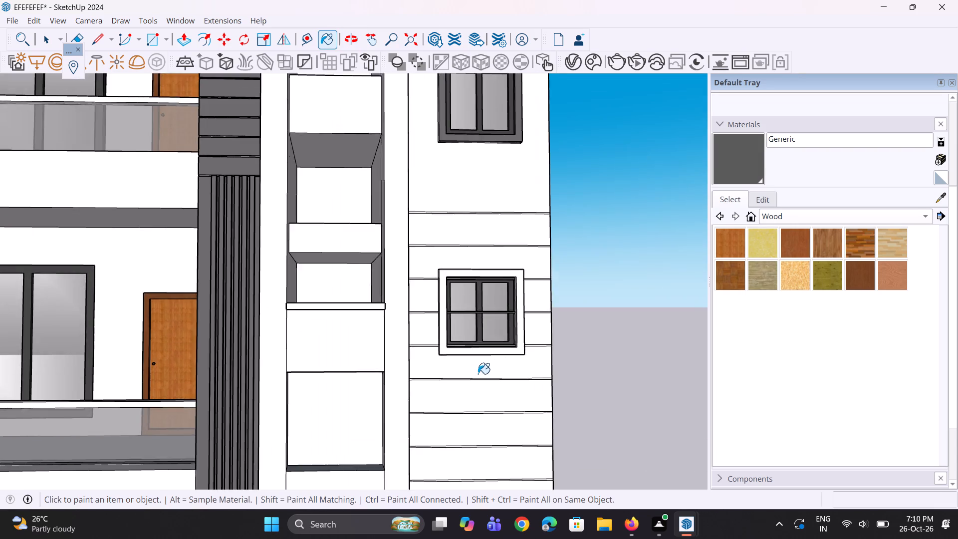
{"action": "middle_click_drag", "start_coordinate": [478, 374], "coordinate": [469, 318]}
{"action": "scroll", "coordinate": [482, 355], "scroll_direction": "up", "scroll_amount": 3}
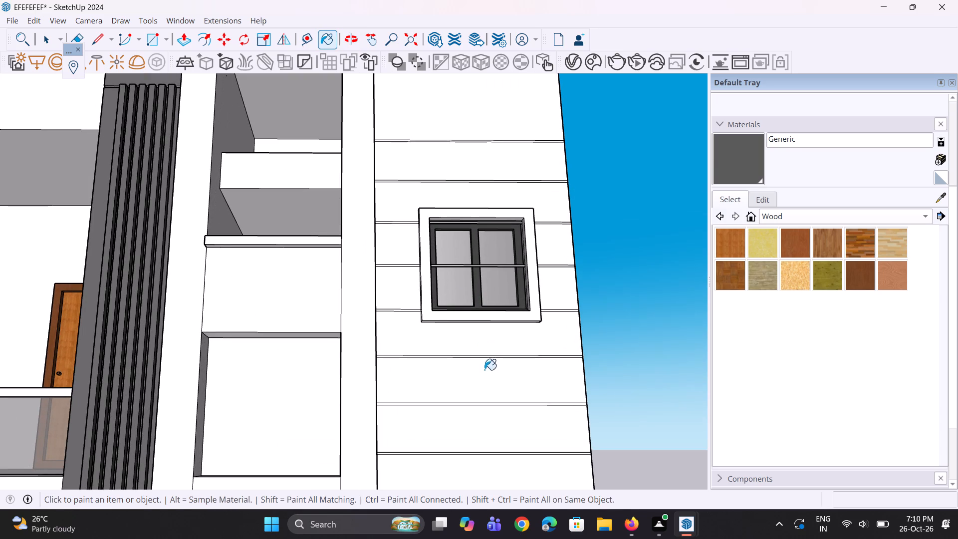
{"action": "key", "text": "p"}
{"action": "middle_click_drag", "start_coordinate": [466, 324], "coordinate": [486, 240]}
{"action": "scroll", "coordinate": [466, 339], "scroll_direction": "up", "scroll_amount": 6}
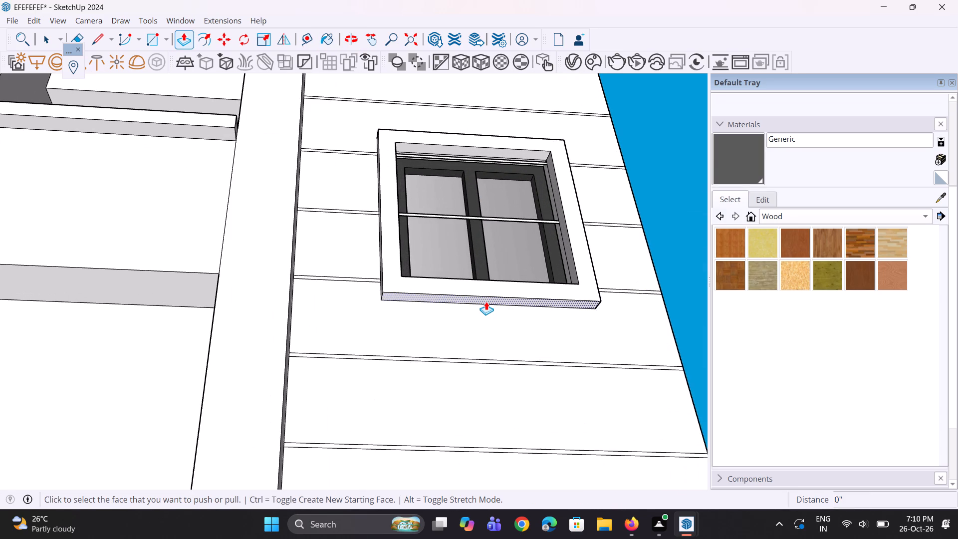
{"action": "left_click", "coordinate": [486, 301]}
{"action": "left_click", "coordinate": [479, 333]}
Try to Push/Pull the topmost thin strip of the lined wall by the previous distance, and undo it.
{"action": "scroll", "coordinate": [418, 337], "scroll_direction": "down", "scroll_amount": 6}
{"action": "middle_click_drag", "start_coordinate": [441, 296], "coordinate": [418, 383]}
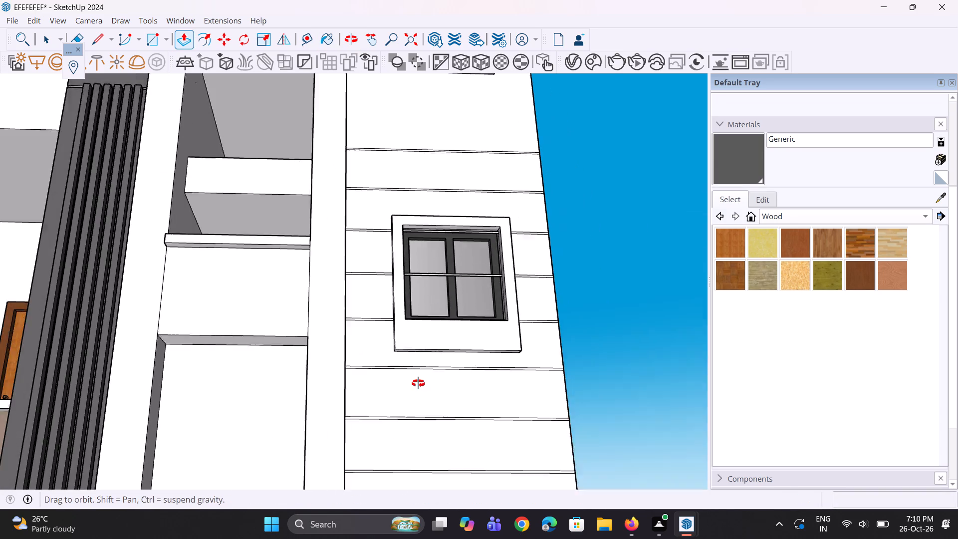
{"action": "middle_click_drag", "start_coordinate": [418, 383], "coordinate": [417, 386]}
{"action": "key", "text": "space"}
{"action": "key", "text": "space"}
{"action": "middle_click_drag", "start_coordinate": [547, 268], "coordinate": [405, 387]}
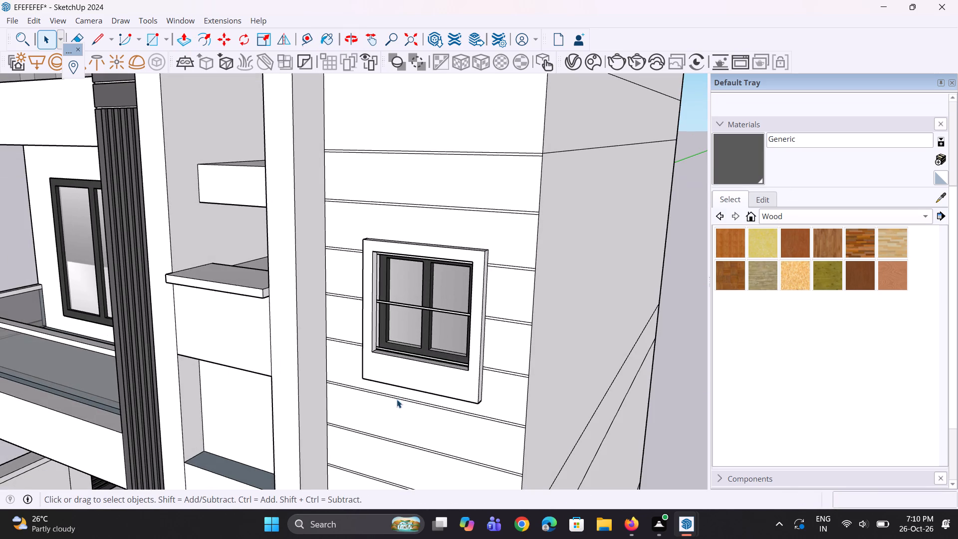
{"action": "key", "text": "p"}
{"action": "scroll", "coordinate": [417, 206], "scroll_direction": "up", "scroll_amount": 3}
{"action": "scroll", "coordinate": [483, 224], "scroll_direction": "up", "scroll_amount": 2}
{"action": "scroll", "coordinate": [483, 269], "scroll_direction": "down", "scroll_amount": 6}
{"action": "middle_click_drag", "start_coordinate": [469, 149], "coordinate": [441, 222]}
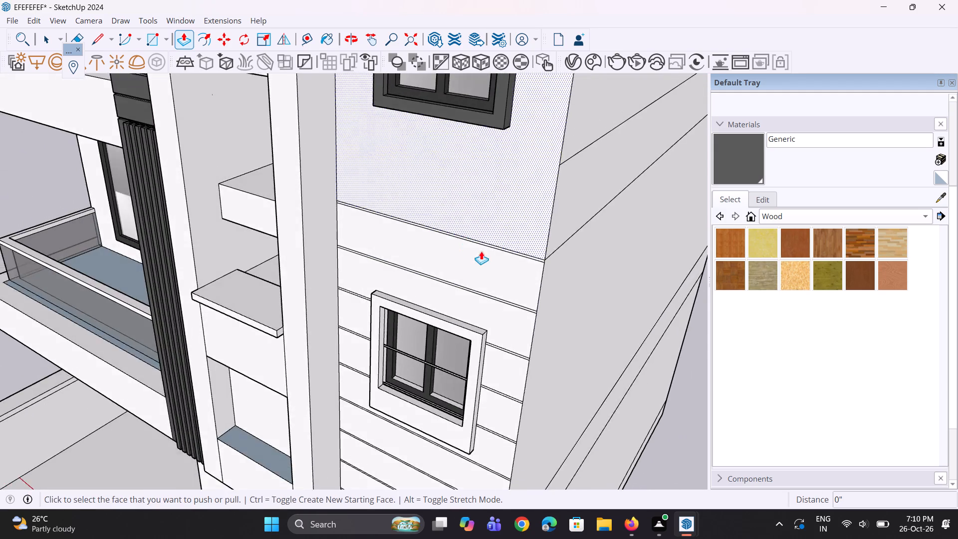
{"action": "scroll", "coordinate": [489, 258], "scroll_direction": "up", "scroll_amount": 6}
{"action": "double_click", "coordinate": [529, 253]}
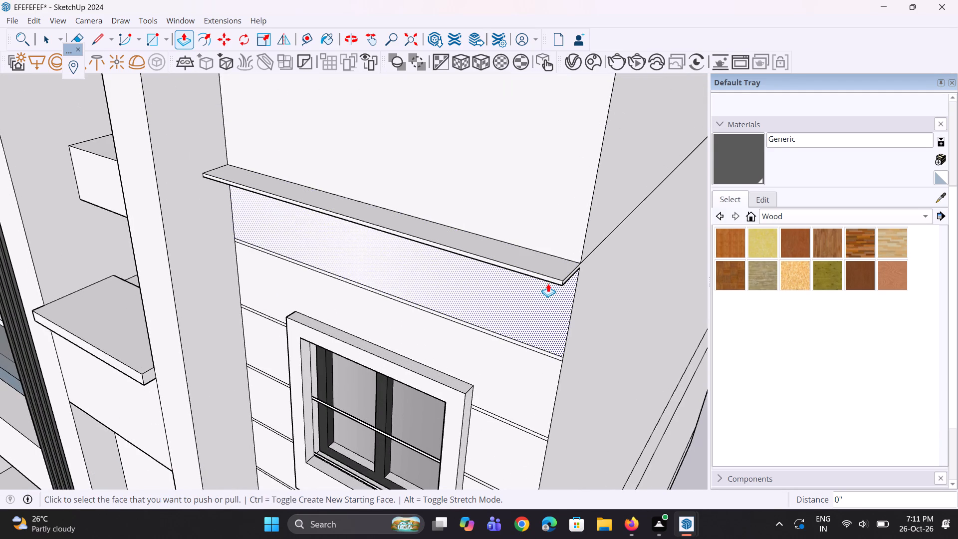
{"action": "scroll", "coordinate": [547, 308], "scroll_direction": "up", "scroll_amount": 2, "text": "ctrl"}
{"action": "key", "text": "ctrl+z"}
Push the two full-width thin strips above the white-framed window 1" into the wall as grooves.
{"action": "left_click", "coordinate": [578, 255]}
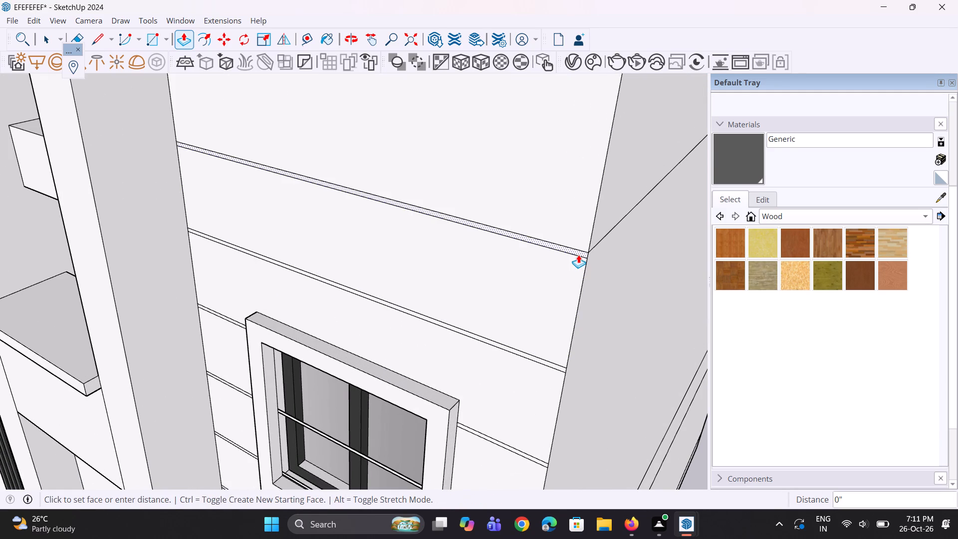
{"action": "left_click", "coordinate": [580, 252]}
{"action": "left_click", "coordinate": [536, 360]}
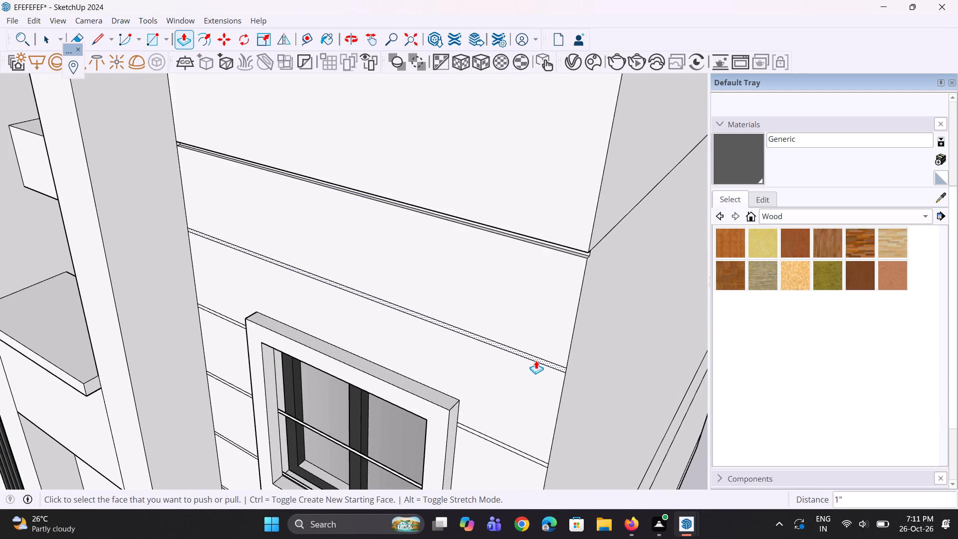
{"action": "left_click", "coordinate": [536, 360]}
Recess the three thin strips between the white window surround and the building corner by the same 1".
{"action": "scroll", "coordinate": [499, 194], "scroll_direction": "down", "scroll_amount": 10}
{"action": "scroll", "coordinate": [470, 379], "scroll_direction": "up", "scroll_amount": 7}
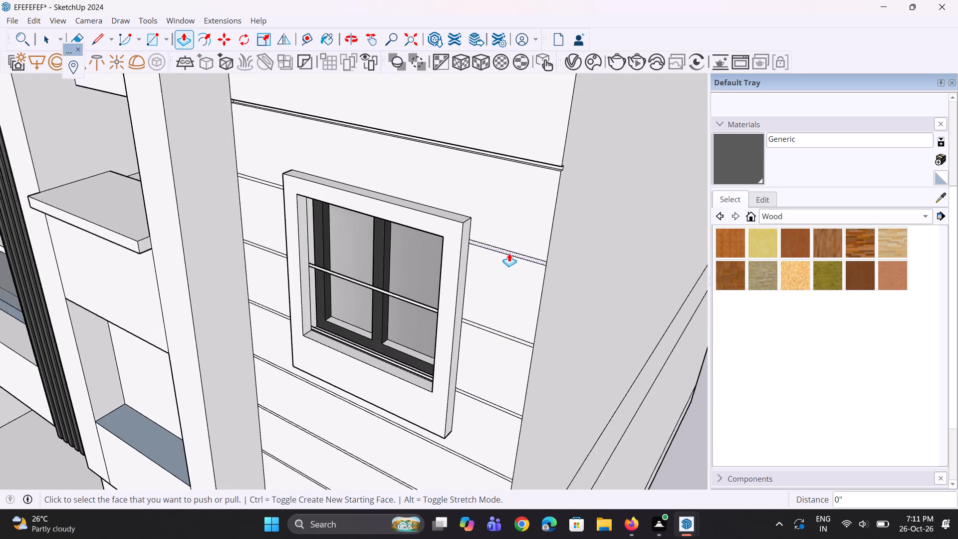
{"action": "scroll", "coordinate": [509, 253], "scroll_direction": "up", "scroll_amount": 1}
{"action": "double_click", "coordinate": [509, 253]}
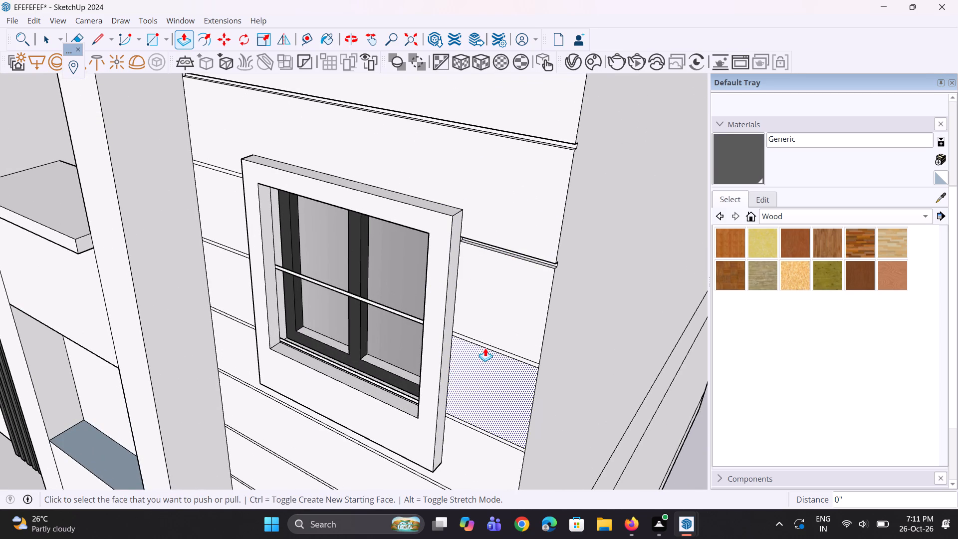
{"action": "double_click", "coordinate": [488, 347]}
{"action": "scroll", "coordinate": [460, 206], "scroll_direction": "down", "scroll_amount": 4}
{"action": "scroll", "coordinate": [464, 394], "scroll_direction": "up", "scroll_amount": 7}
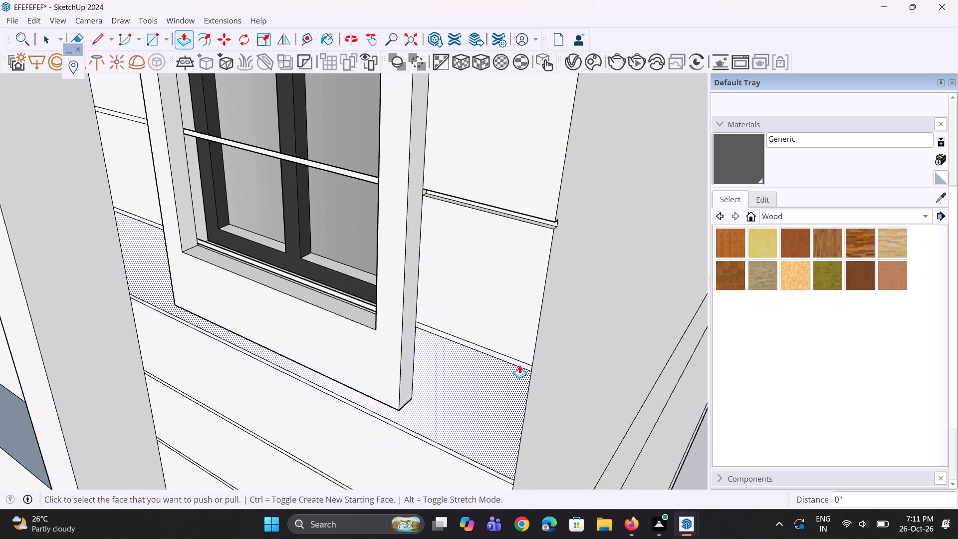
{"action": "double_click", "coordinate": [519, 362]}
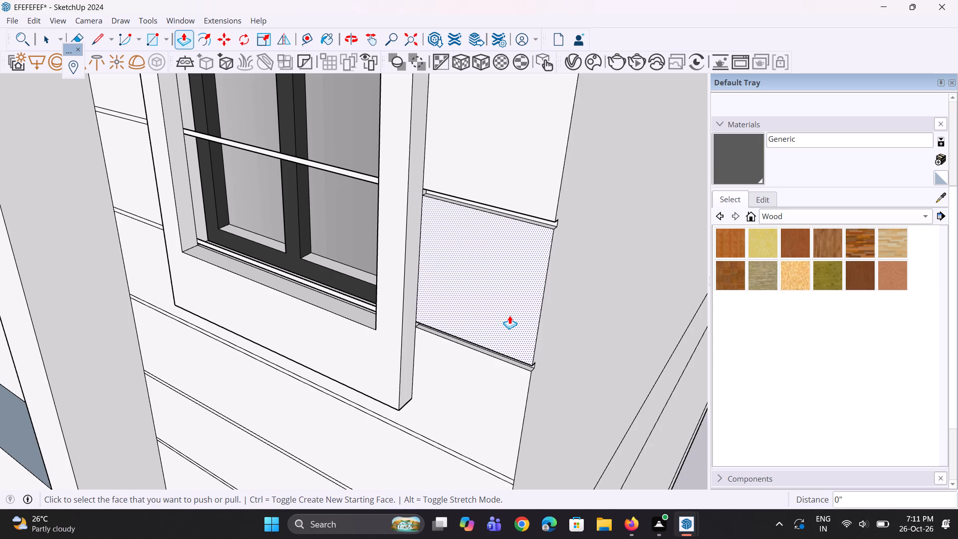
Recess the four full-width thin strips directly below the white window surround by the same 1".
{"action": "scroll", "coordinate": [395, 217], "scroll_direction": "down", "scroll_amount": 3}
{"action": "scroll", "coordinate": [419, 434], "scroll_direction": "up", "scroll_amount": 6}
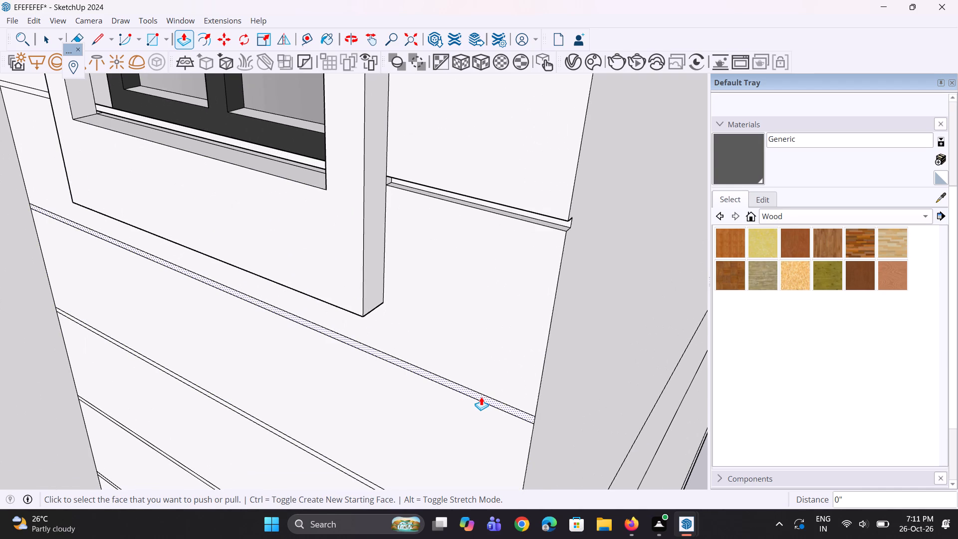
{"action": "double_click", "coordinate": [481, 397]}
{"action": "scroll", "coordinate": [455, 349], "scroll_direction": "down", "scroll_amount": 5}
{"action": "scroll", "coordinate": [431, 459], "scroll_direction": "up", "scroll_amount": 2}
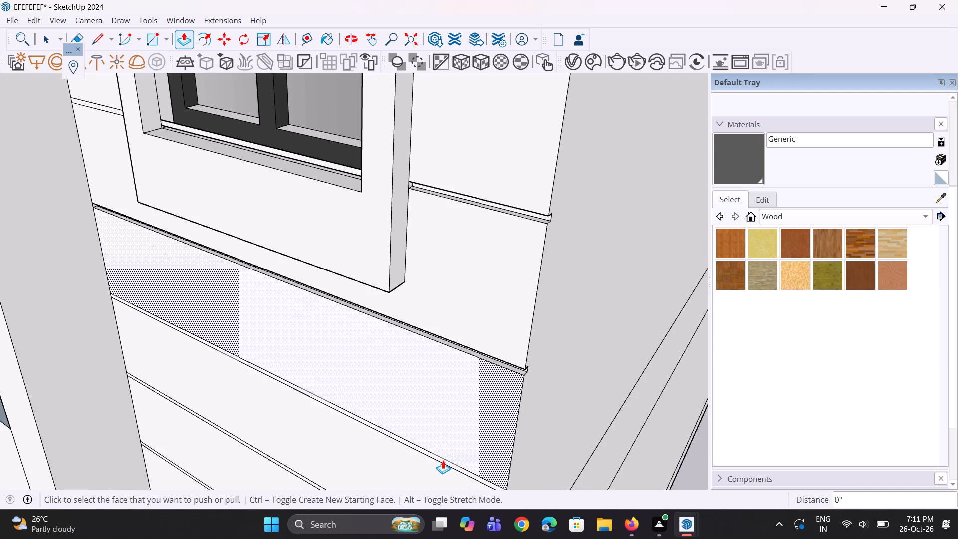
{"action": "double_click", "coordinate": [443, 461]}
{"action": "scroll", "coordinate": [394, 236], "scroll_direction": "down", "scroll_amount": 11}
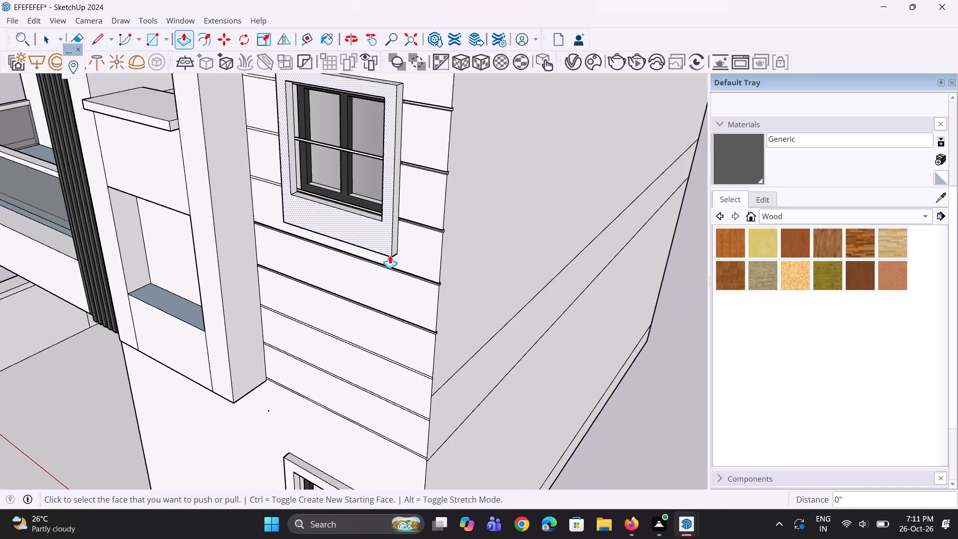
{"action": "scroll", "coordinate": [387, 444], "scroll_direction": "up", "scroll_amount": 11}
{"action": "double_click", "coordinate": [431, 397]}
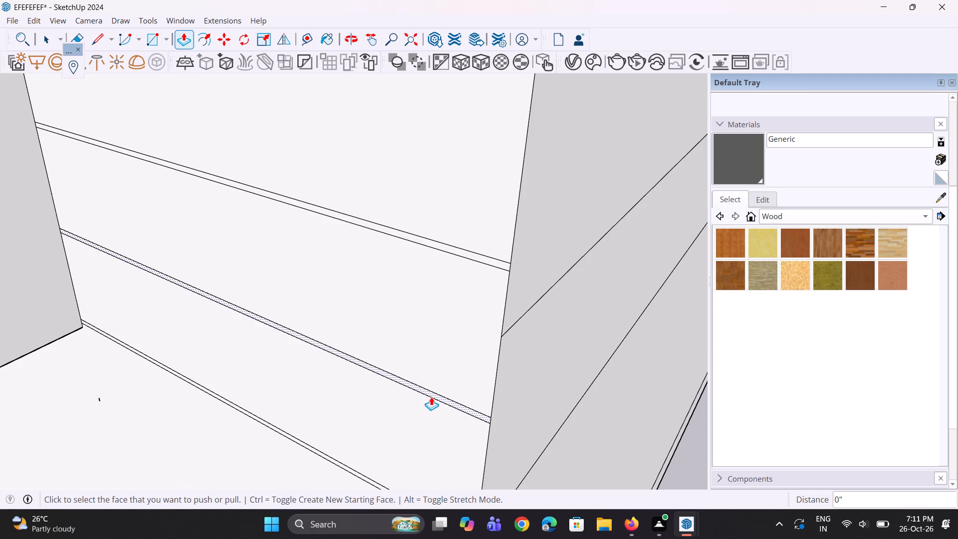
{"action": "double_click", "coordinate": [479, 258]}
Recess the three short thin strips on the tower side of the white window surround by the same 1".
{"action": "scroll", "coordinate": [442, 442], "scroll_direction": "down", "scroll_amount": 11}
{"action": "scroll", "coordinate": [294, 208], "scroll_direction": "up", "scroll_amount": 3}
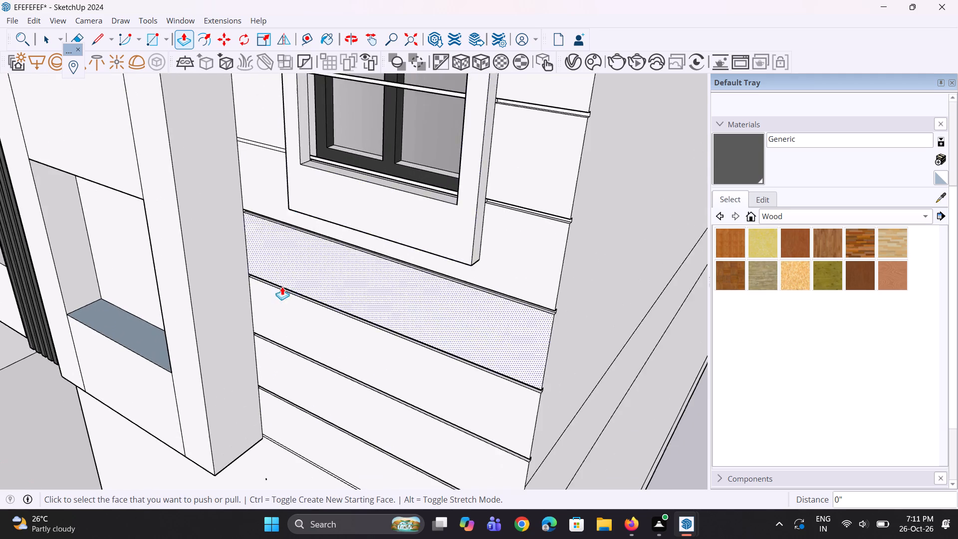
{"action": "scroll", "coordinate": [284, 292], "scroll_direction": "down", "scroll_amount": 5}
{"action": "middle_click_drag", "start_coordinate": [285, 230], "coordinate": [331, 226]}
{"action": "scroll", "coordinate": [278, 226], "scroll_direction": "up", "scroll_amount": 7}
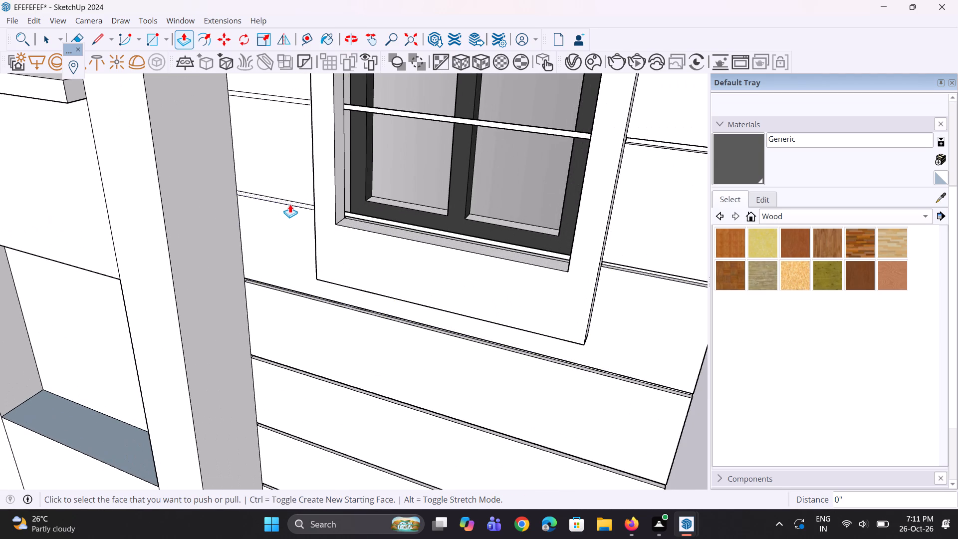
{"action": "double_click", "coordinate": [290, 204]}
{"action": "scroll", "coordinate": [290, 344], "scroll_direction": "down", "scroll_amount": 11}
{"action": "scroll", "coordinate": [279, 233], "scroll_direction": "up", "scroll_amount": 6}
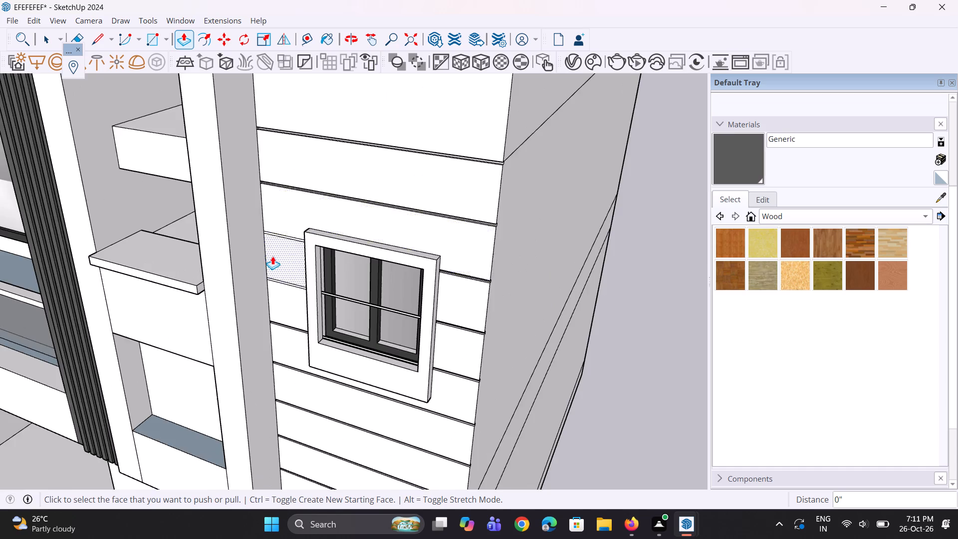
{"action": "scroll", "coordinate": [272, 256], "scroll_direction": "up", "scroll_amount": 10}
{"action": "double_click", "coordinate": [286, 308]}
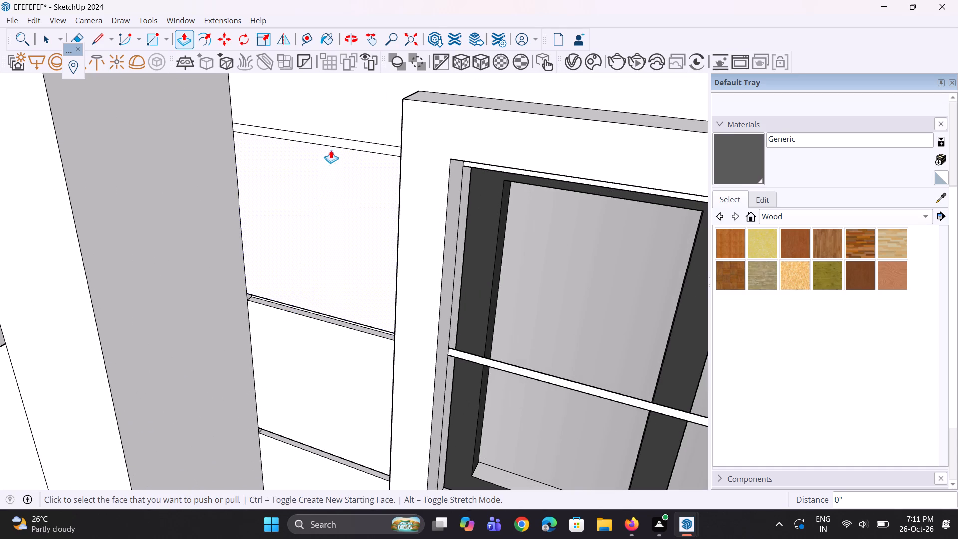
{"action": "double_click", "coordinate": [336, 143]}
{"action": "scroll", "coordinate": [311, 295], "scroll_direction": "down", "scroll_amount": 10}
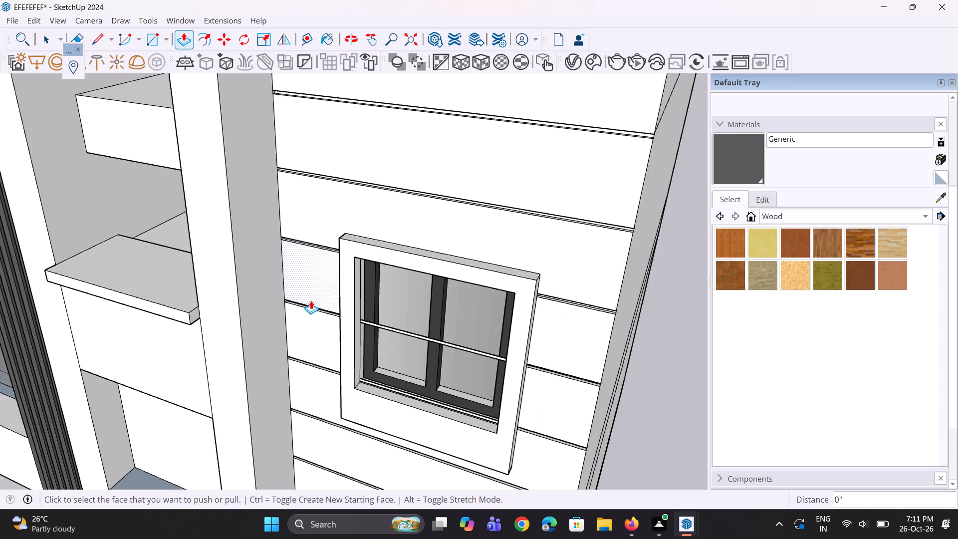
Paint the white window surround's front face, inner sill and tower-side inner reveal dark grey Generic.
{"action": "middle_click_drag", "start_coordinate": [311, 300], "coordinate": [338, 270]}
{"action": "scroll", "coordinate": [337, 268], "scroll_direction": "up", "scroll_amount": 1}
{"action": "scroll", "coordinate": [315, 262], "scroll_direction": "down", "scroll_amount": 5}
{"action": "middle_click_drag", "start_coordinate": [313, 313], "coordinate": [297, 264]}
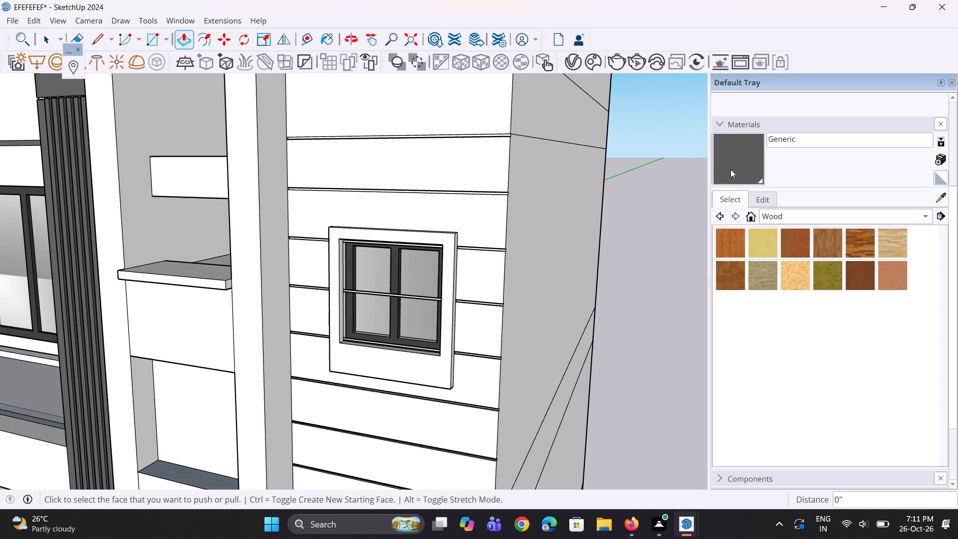
{"action": "left_click", "coordinate": [731, 170]}
{"action": "scroll", "coordinate": [394, 364], "scroll_direction": "up", "scroll_amount": 3}
{"action": "left_click", "coordinate": [395, 365]}
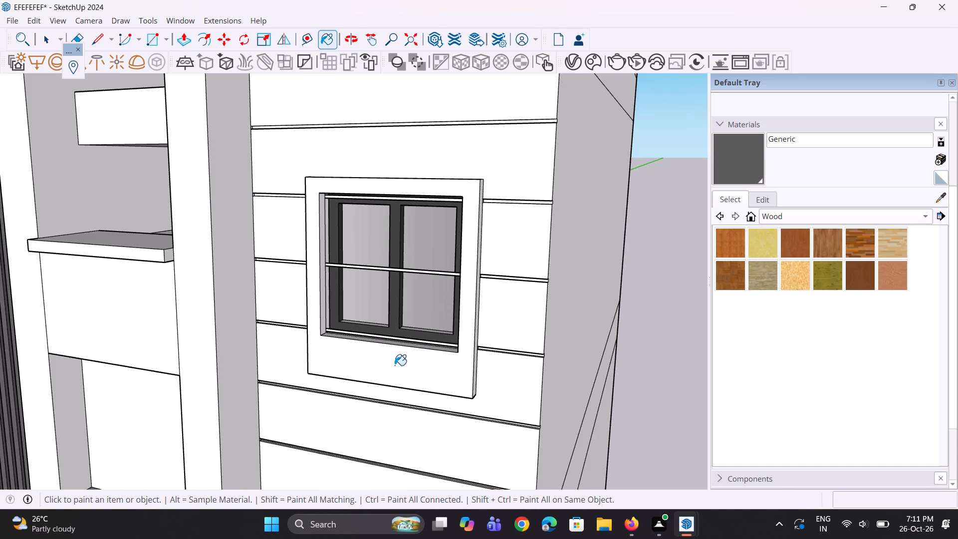
{"action": "middle_click_drag", "start_coordinate": [427, 365], "coordinate": [318, 414]}
{"action": "scroll", "coordinate": [332, 339], "scroll_direction": "up", "scroll_amount": 5}
{"action": "left_click", "coordinate": [332, 349]}
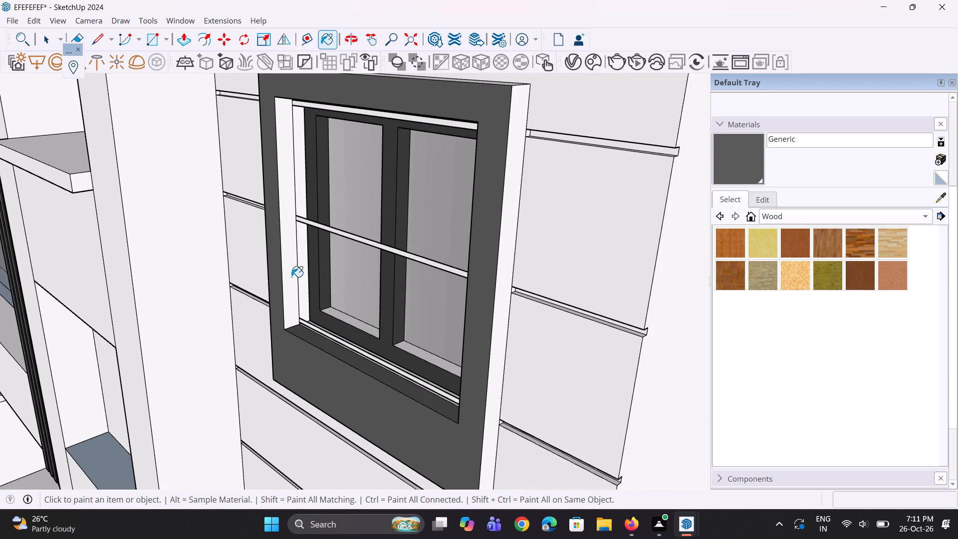
{"action": "left_click", "coordinate": [289, 274]}
Paint the window surround's corner-side and top inner reveals dark grey Generic.
{"action": "middle_click_drag", "start_coordinate": [312, 375], "coordinate": [425, 366]}
{"action": "scroll", "coordinate": [437, 424], "scroll_direction": "down", "scroll_amount": 5}
{"action": "middle_click_drag", "start_coordinate": [480, 378], "coordinate": [578, 339]}
{"action": "scroll", "coordinate": [570, 331], "scroll_direction": "up", "scroll_amount": 3}
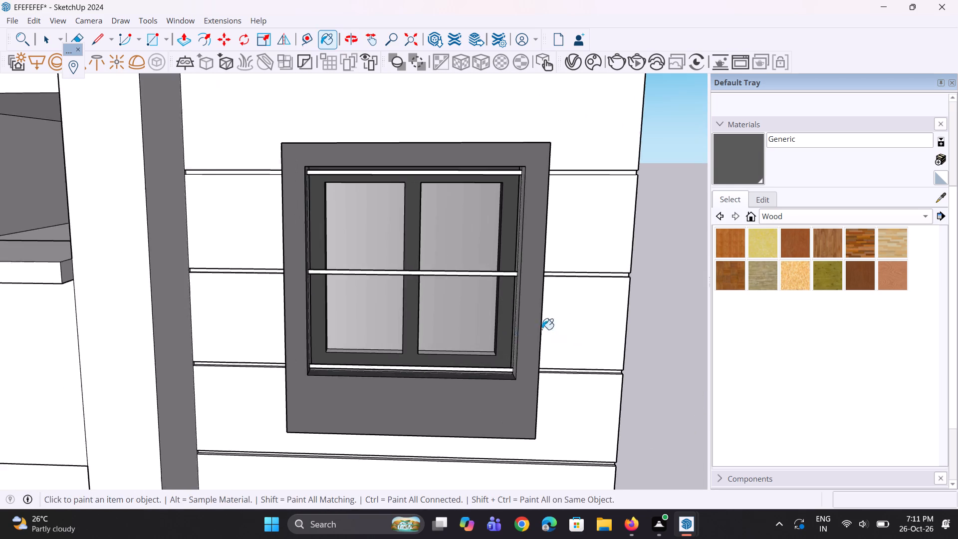
{"action": "middle_click_drag", "start_coordinate": [513, 357], "coordinate": [624, 365]}
{"action": "scroll", "coordinate": [497, 325], "scroll_direction": "up", "scroll_amount": 3}
{"action": "left_click", "coordinate": [501, 336]}
{"action": "middle_click_drag", "start_coordinate": [477, 405], "coordinate": [474, 328]}
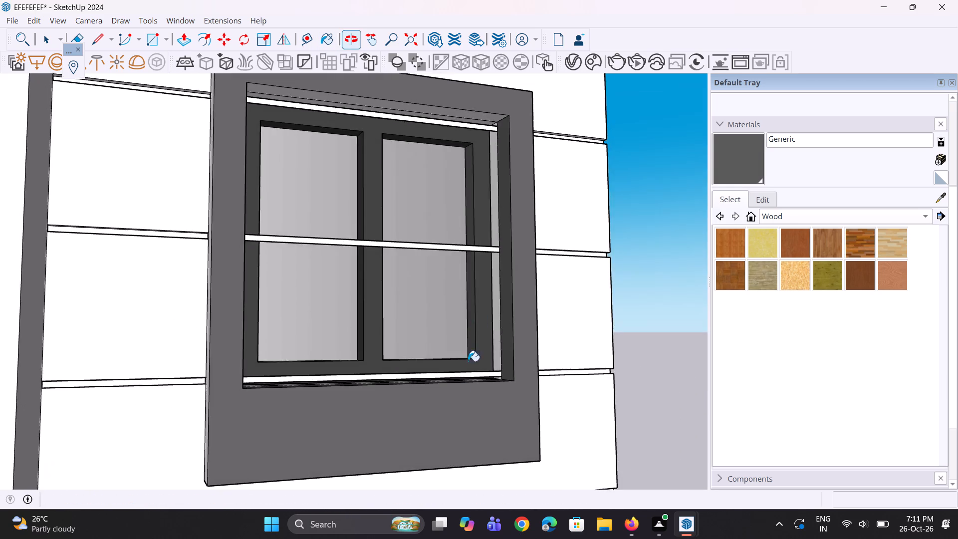
{"action": "scroll", "coordinate": [454, 396], "scroll_direction": "down", "scroll_amount": 4}
{"action": "middle_click_drag", "start_coordinate": [457, 305], "coordinate": [448, 182]}
{"action": "scroll", "coordinate": [444, 204], "scroll_direction": "up", "scroll_amount": 3}
{"action": "left_click", "coordinate": [452, 219]}
Paint the window surround's outer corner-side face and top face dark grey Generic.
{"action": "middle_click_drag", "start_coordinate": [490, 249], "coordinate": [7, 265]}
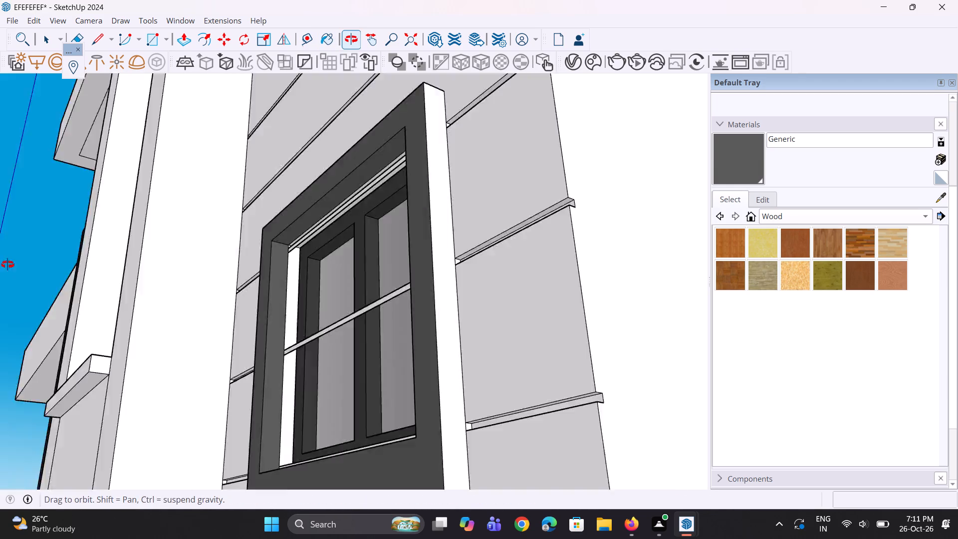
{"action": "middle_click_drag", "start_coordinate": [7, 265], "coordinate": [0, 263]}
{"action": "scroll", "coordinate": [215, 274], "scroll_direction": "up", "scroll_amount": 1}
{"action": "middle_click_drag", "start_coordinate": [227, 297], "coordinate": [383, 405]}
{"action": "scroll", "coordinate": [305, 308], "scroll_direction": "down", "scroll_amount": 10}
{"action": "scroll", "coordinate": [457, 423], "scroll_direction": "up", "scroll_amount": 3}
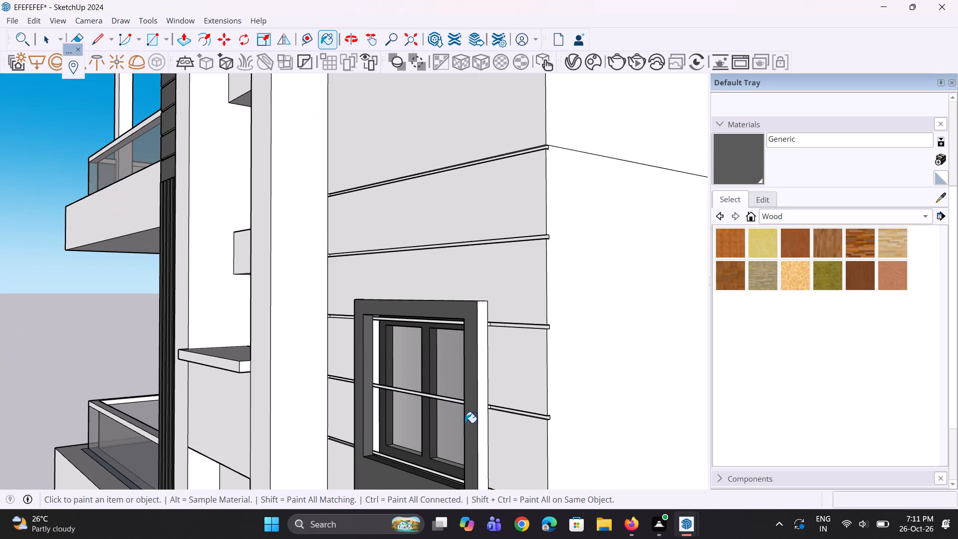
{"action": "left_click", "coordinate": [485, 393]}
{"action": "middle_click_drag", "start_coordinate": [456, 353], "coordinate": [451, 538]}
{"action": "scroll", "coordinate": [435, 448], "scroll_direction": "up", "scroll_amount": 3}
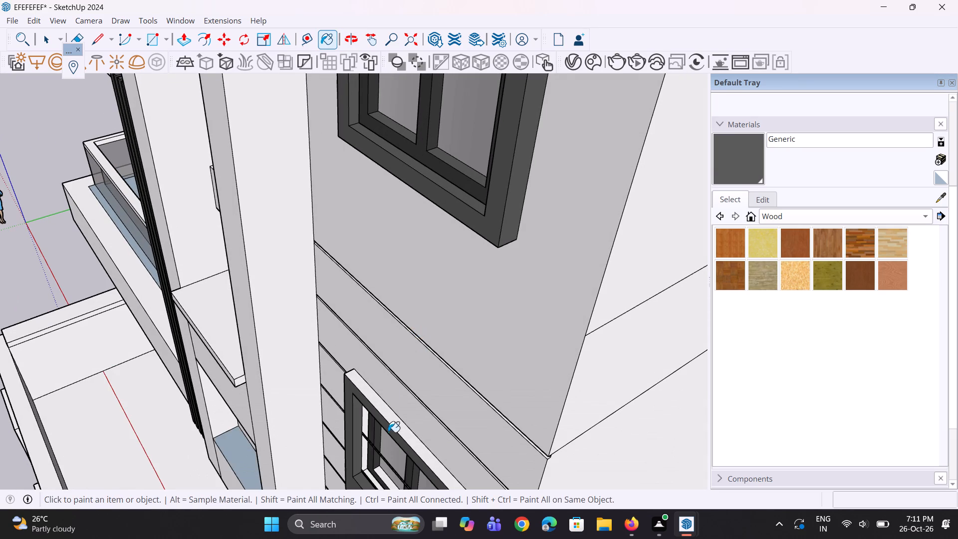
{"action": "scroll", "coordinate": [394, 438], "scroll_direction": "up", "scroll_amount": 2}
{"action": "left_click", "coordinate": [413, 440]}
Paint the window surround's outer tower-side face and underside dark grey Generic.
{"action": "middle_click_drag", "start_coordinate": [442, 472], "coordinate": [646, 316]}
{"action": "scroll", "coordinate": [451, 328], "scroll_direction": "down", "scroll_amount": 4}
{"action": "middle_click_drag", "start_coordinate": [452, 386], "coordinate": [514, 389]}
{"action": "scroll", "coordinate": [495, 389], "scroll_direction": "up", "scroll_amount": 1}
{"action": "middle_click_drag", "start_coordinate": [514, 389], "coordinate": [746, 333]}
{"action": "scroll", "coordinate": [429, 382], "scroll_direction": "up", "scroll_amount": 2}
{"action": "middle_click_drag", "start_coordinate": [485, 402], "coordinate": [404, 389]}
{"action": "scroll", "coordinate": [403, 389], "scroll_direction": "up", "scroll_amount": 4}
{"action": "left_click", "coordinate": [408, 384]}
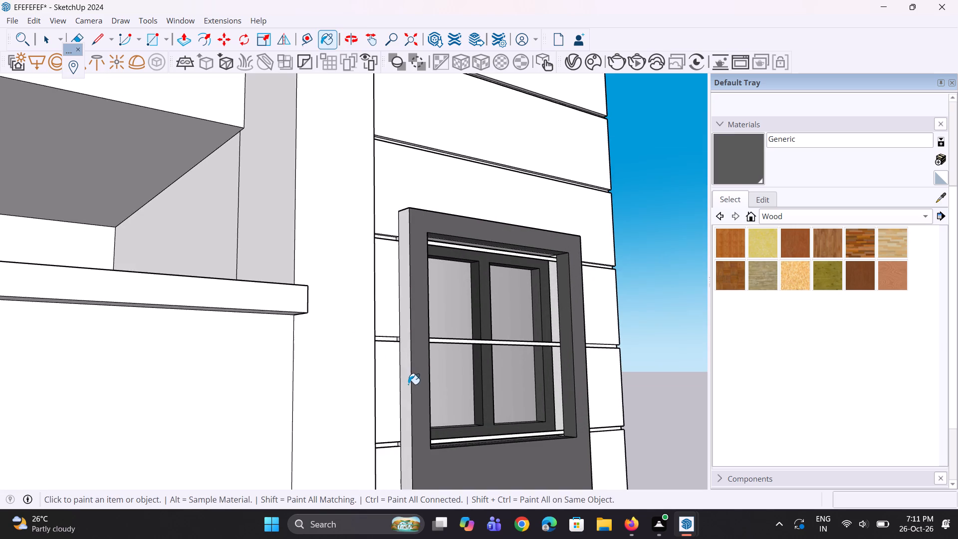
{"action": "middle_click_drag", "start_coordinate": [440, 427], "coordinate": [426, 263]}
{"action": "scroll", "coordinate": [411, 272], "scroll_direction": "down", "scroll_amount": 3}
{"action": "scroll", "coordinate": [458, 430], "scroll_direction": "up", "scroll_amount": 3}
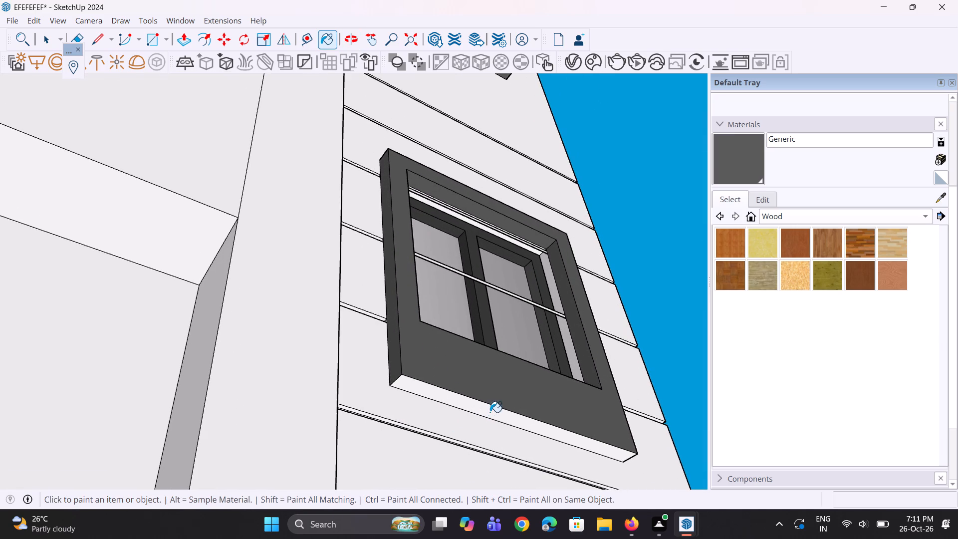
{"action": "left_click", "coordinate": [490, 412]}
Erase the white strip crossing the middle of the window opening.
{"action": "scroll", "coordinate": [567, 365], "scroll_direction": "up", "scroll_amount": 2}
{"action": "middle_click_drag", "start_coordinate": [569, 331], "coordinate": [544, 423]}
{"action": "scroll", "coordinate": [629, 347], "scroll_direction": "down", "scroll_amount": 4}
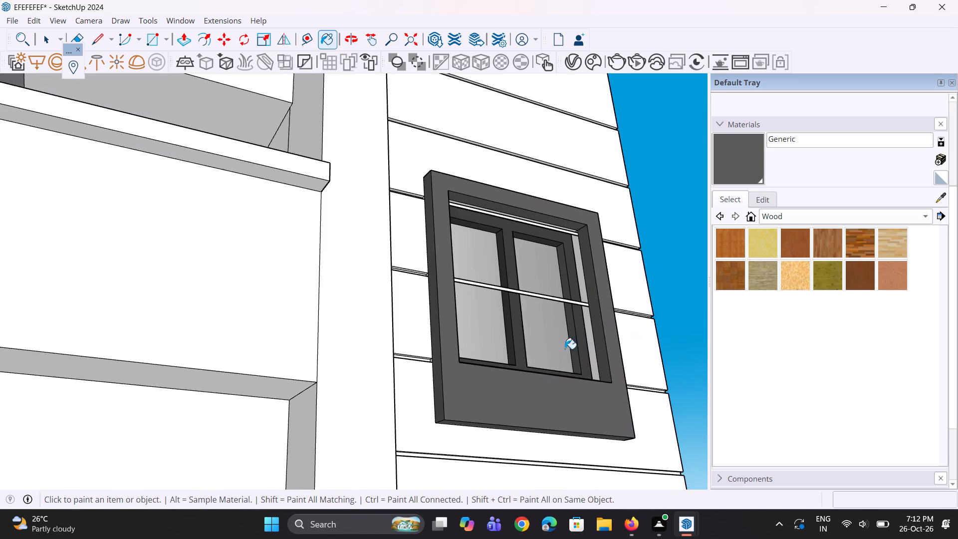
{"action": "middle_click_drag", "start_coordinate": [539, 368], "coordinate": [402, 408]}
{"action": "scroll", "coordinate": [440, 305], "scroll_direction": "up", "scroll_amount": 2}
{"action": "middle_click_drag", "start_coordinate": [437, 320], "coordinate": [420, 396]}
{"action": "key", "text": "space"}
{"action": "key", "text": "space"}
{"action": "scroll", "coordinate": [436, 352], "scroll_direction": "up", "scroll_amount": 3}
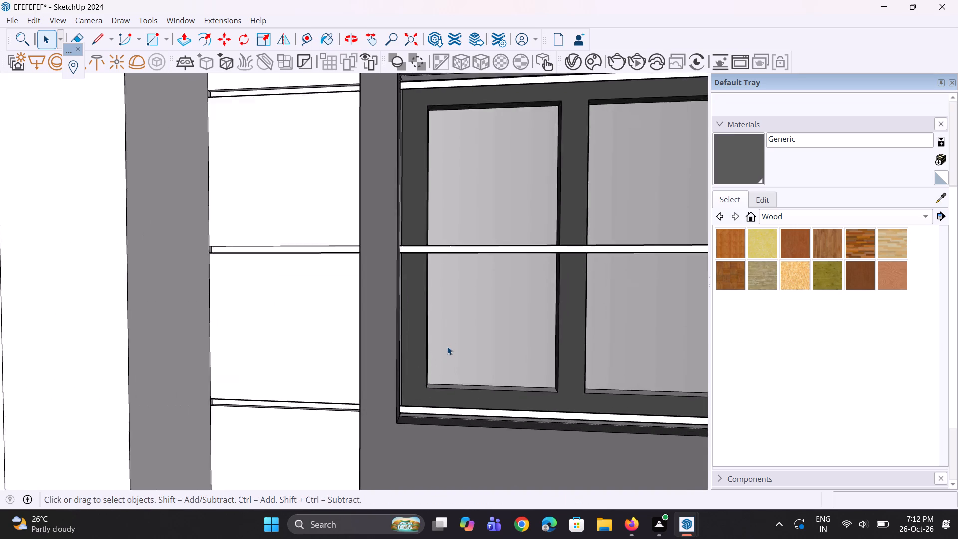
{"action": "scroll", "coordinate": [447, 346], "scroll_direction": "up", "scroll_amount": 3}
{"action": "key", "text": "e"}
{"action": "left_click_drag", "start_coordinate": [530, 201], "coordinate": [530, 233]}
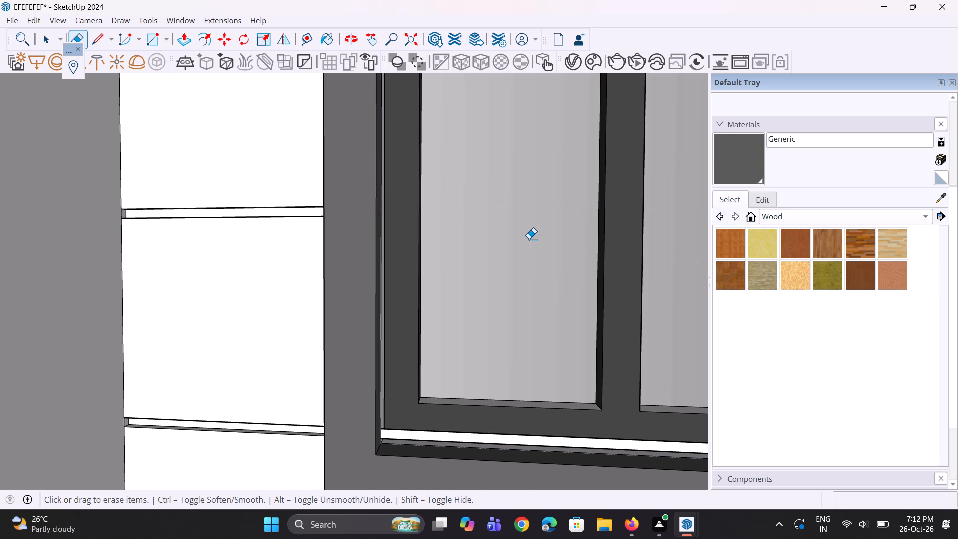
Erase the remaining white strips across the bottom and top of the window opening.
{"action": "scroll", "coordinate": [438, 292], "scroll_direction": "down", "scroll_amount": 4}
{"action": "middle_click_drag", "start_coordinate": [411, 381], "coordinate": [415, 417]}
{"action": "scroll", "coordinate": [420, 416], "scroll_direction": "up", "scroll_amount": 7}
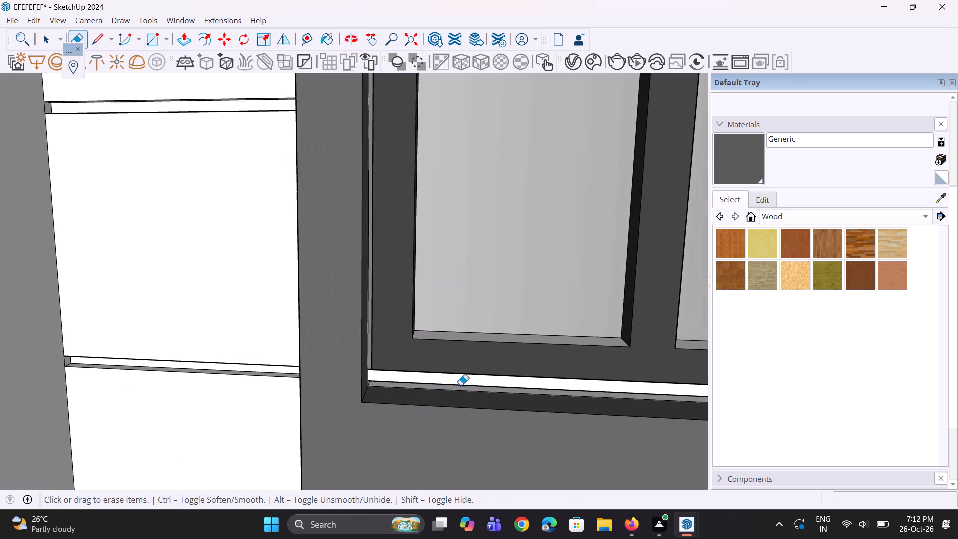
{"action": "left_click", "coordinate": [465, 376]}
{"action": "left_click", "coordinate": [467, 373]}
{"action": "scroll", "coordinate": [278, 374], "scroll_direction": "down", "scroll_amount": 3}
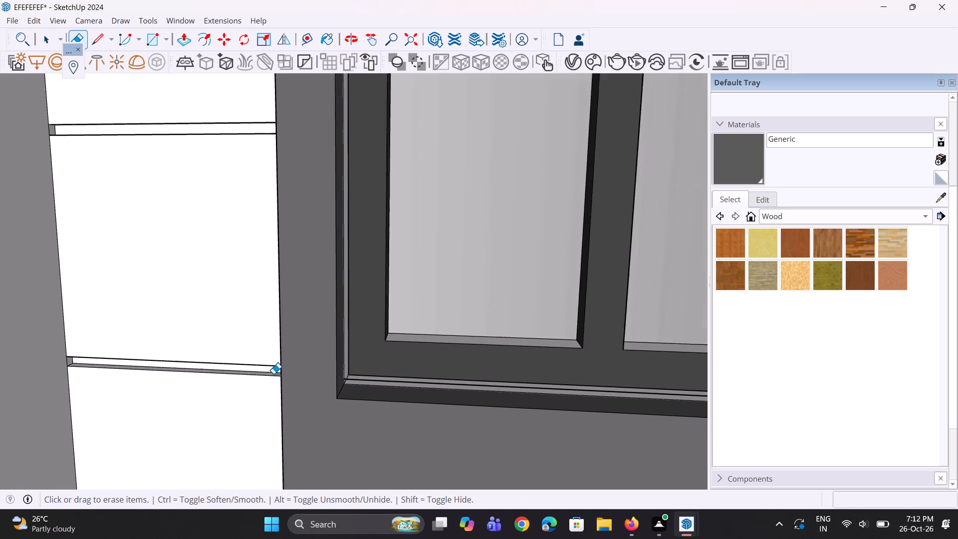
{"action": "scroll", "coordinate": [273, 374], "scroll_direction": "down", "scroll_amount": 8}
{"action": "middle_click_drag", "start_coordinate": [301, 327], "coordinate": [315, 306]}
{"action": "scroll", "coordinate": [347, 229], "scroll_direction": "up", "scroll_amount": 6}
{"action": "scroll", "coordinate": [444, 144], "scroll_direction": "up", "scroll_amount": 1}
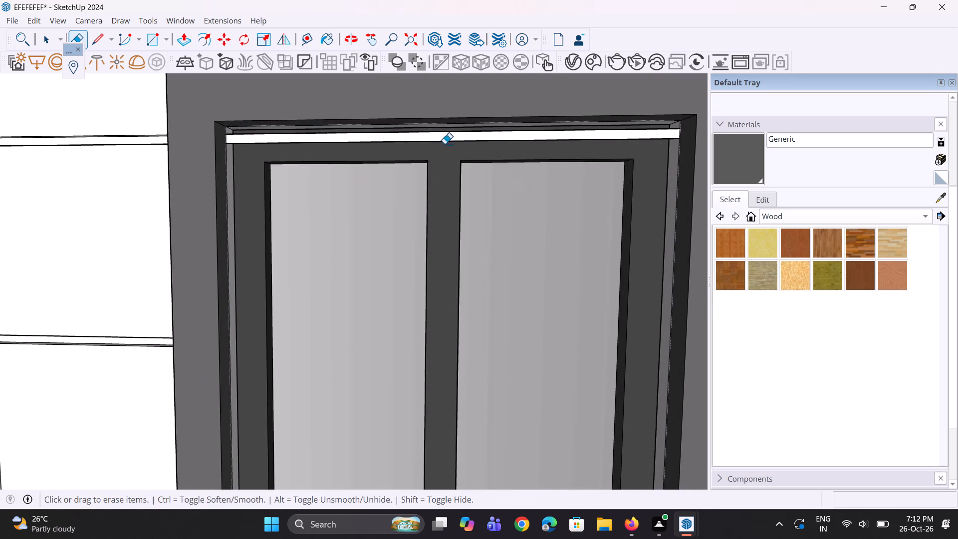
{"action": "left_click", "coordinate": [449, 138]}
{"action": "left_click", "coordinate": [450, 141]}
{"action": "scroll", "coordinate": [326, 348], "scroll_direction": "down", "scroll_amount": 5}
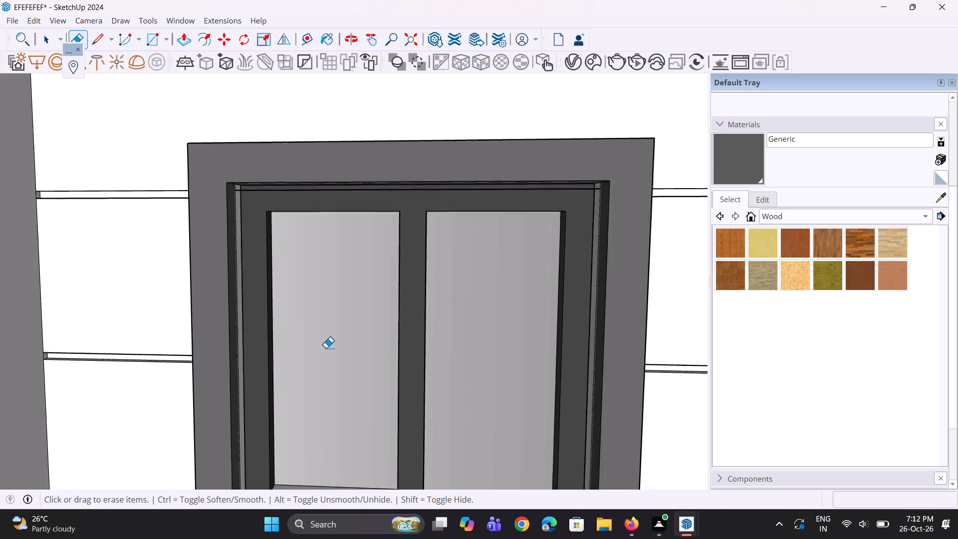
Erase the leftover strip edges in the reveal along the top and bottom of the window frame.
{"action": "middle_click_drag", "start_coordinate": [525, 405], "coordinate": [529, 326]}
{"action": "scroll", "coordinate": [487, 194], "scroll_direction": "up", "scroll_amount": 5}
{"action": "middle_click_drag", "start_coordinate": [495, 207], "coordinate": [483, 282]}
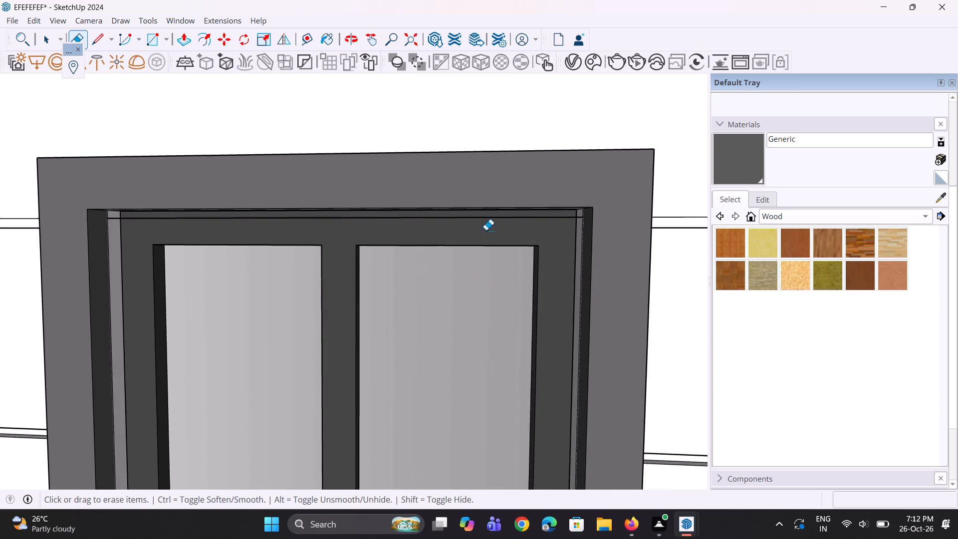
{"action": "scroll", "coordinate": [486, 230], "scroll_direction": "up", "scroll_amount": 2}
{"action": "left_click", "coordinate": [518, 214]}
{"action": "scroll", "coordinate": [536, 267], "scroll_direction": "down", "scroll_amount": 6}
{"action": "middle_click_drag", "start_coordinate": [557, 303], "coordinate": [473, 277]}
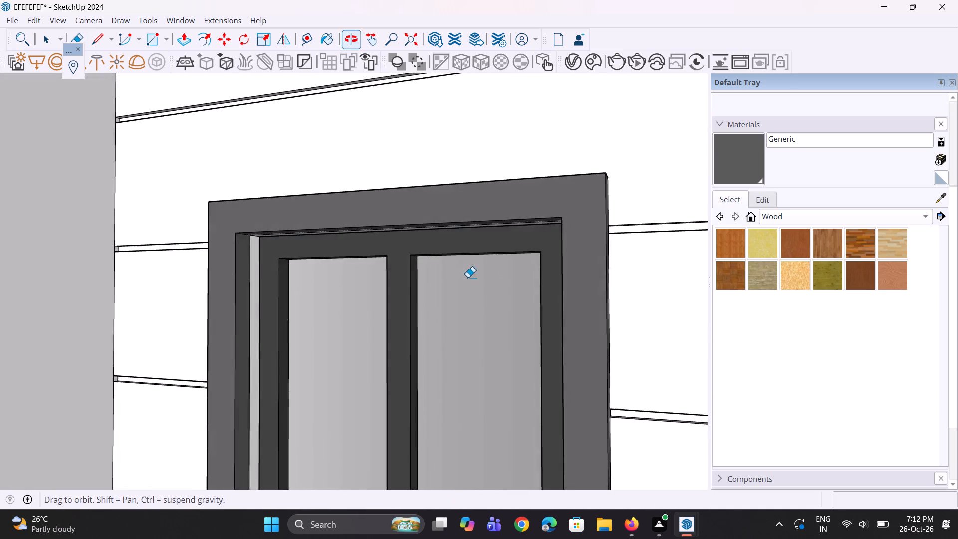
{"action": "scroll", "coordinate": [468, 277], "scroll_direction": "up", "scroll_amount": 1}
{"action": "scroll", "coordinate": [411, 267], "scroll_direction": "down", "scroll_amount": 10}
{"action": "middle_click_drag", "start_coordinate": [341, 367], "coordinate": [336, 434]}
{"action": "scroll", "coordinate": [336, 434], "scroll_direction": "up", "scroll_amount": 4}
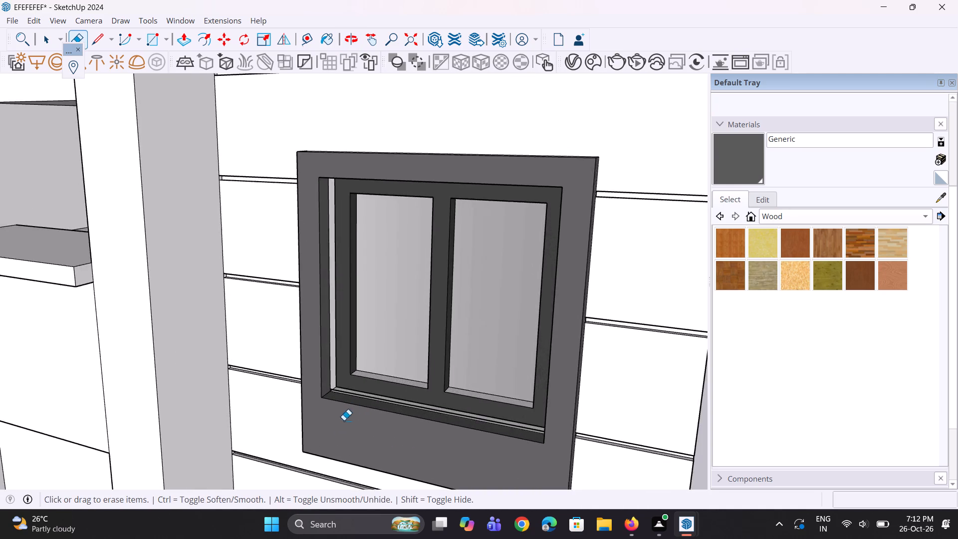
{"action": "scroll", "coordinate": [344, 420], "scroll_direction": "up", "scroll_amount": 13}
{"action": "middle_click", "coordinate": [349, 379]}
{"action": "scroll", "coordinate": [349, 378], "scroll_direction": "up", "scroll_amount": 3}
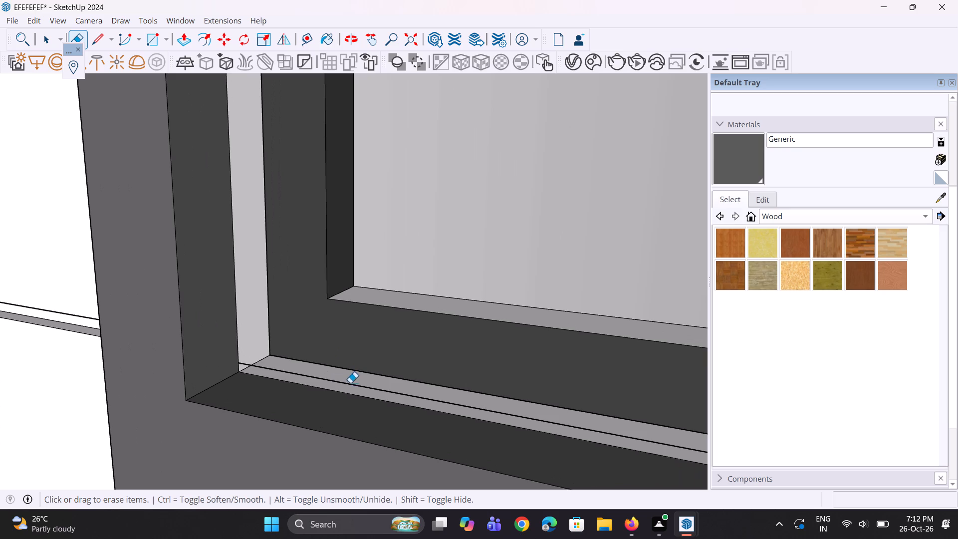
{"action": "left_click", "coordinate": [351, 385]}
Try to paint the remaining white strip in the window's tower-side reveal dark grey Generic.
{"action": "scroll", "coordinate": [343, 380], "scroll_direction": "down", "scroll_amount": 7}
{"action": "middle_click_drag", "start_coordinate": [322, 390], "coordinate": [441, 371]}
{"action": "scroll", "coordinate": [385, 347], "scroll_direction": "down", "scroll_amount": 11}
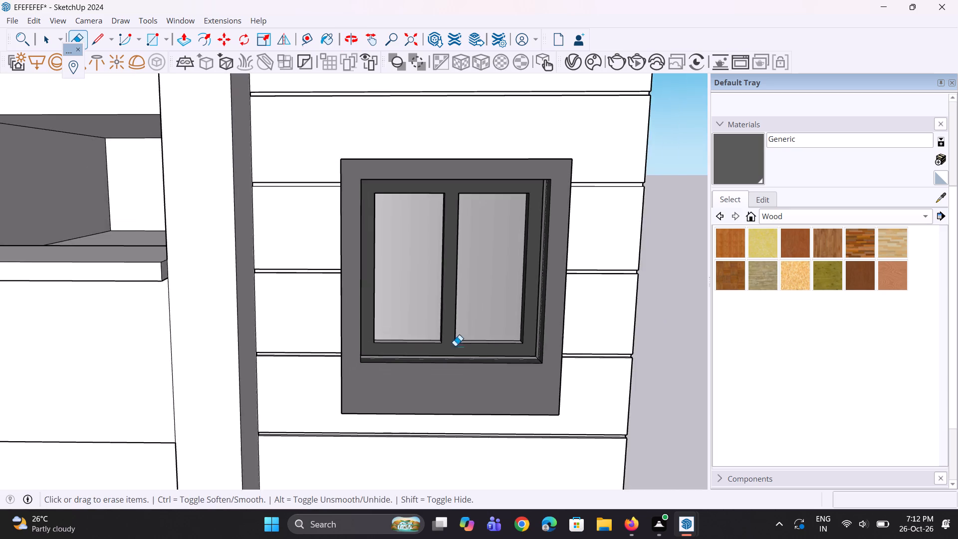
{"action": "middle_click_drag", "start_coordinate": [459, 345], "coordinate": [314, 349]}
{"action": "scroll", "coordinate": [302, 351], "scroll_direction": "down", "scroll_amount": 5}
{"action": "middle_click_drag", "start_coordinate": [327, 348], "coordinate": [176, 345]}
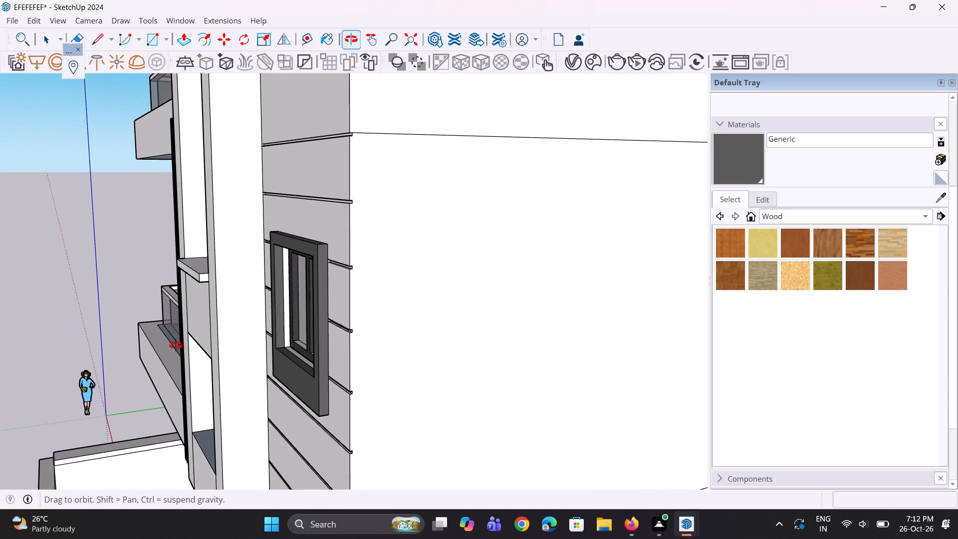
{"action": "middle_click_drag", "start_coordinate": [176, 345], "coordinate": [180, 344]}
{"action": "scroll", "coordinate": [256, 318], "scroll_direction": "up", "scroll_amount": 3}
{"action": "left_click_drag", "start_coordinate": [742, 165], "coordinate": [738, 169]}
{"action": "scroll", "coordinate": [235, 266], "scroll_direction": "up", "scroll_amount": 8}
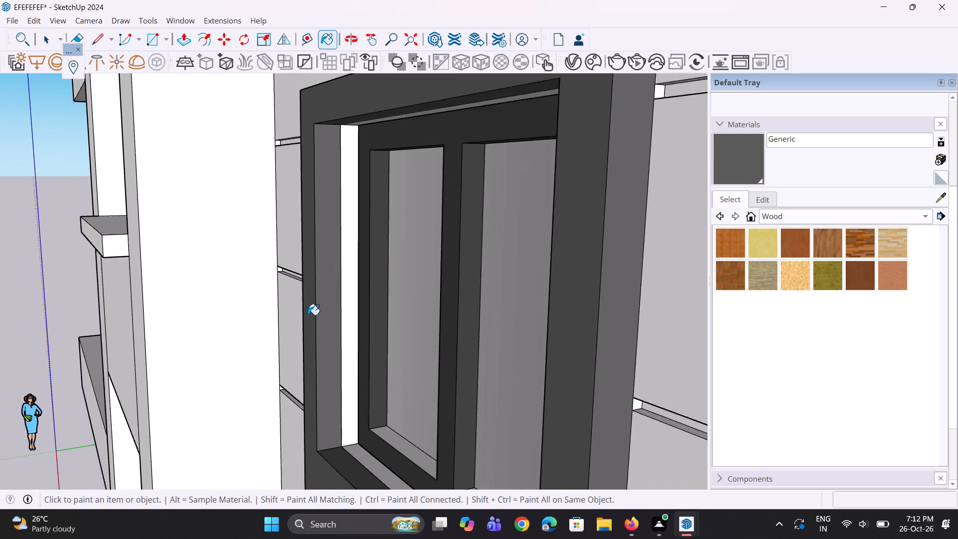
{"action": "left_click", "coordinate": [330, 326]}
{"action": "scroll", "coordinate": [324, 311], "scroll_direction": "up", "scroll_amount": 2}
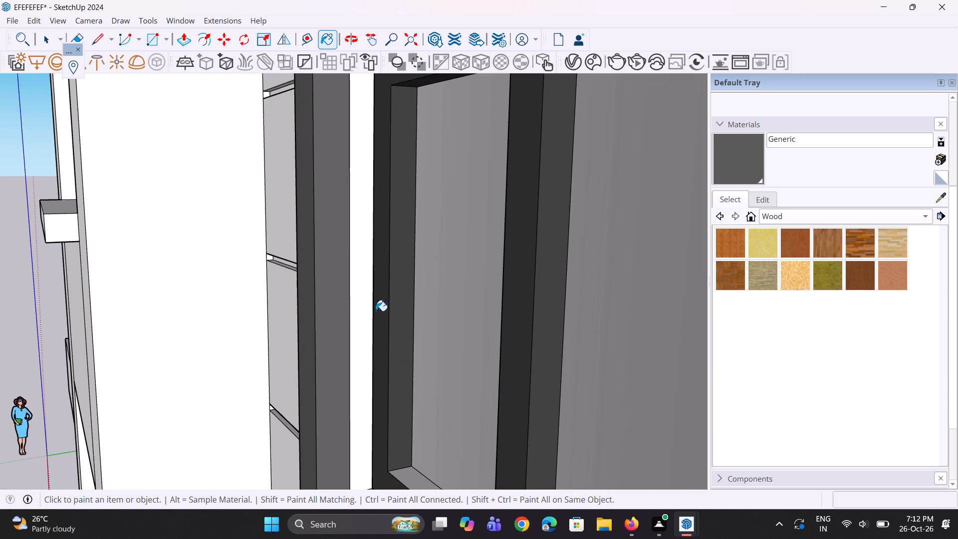
Paint the front and top faces of the glass balcony handrail beside the wooden door dark grey Generic.
{"action": "scroll", "coordinate": [296, 339], "scroll_direction": "down", "scroll_amount": 6}
{"action": "middle_click_drag", "start_coordinate": [253, 340], "coordinate": [495, 349]}
{"action": "scroll", "coordinate": [436, 320], "scroll_direction": "down", "scroll_amount": 12}
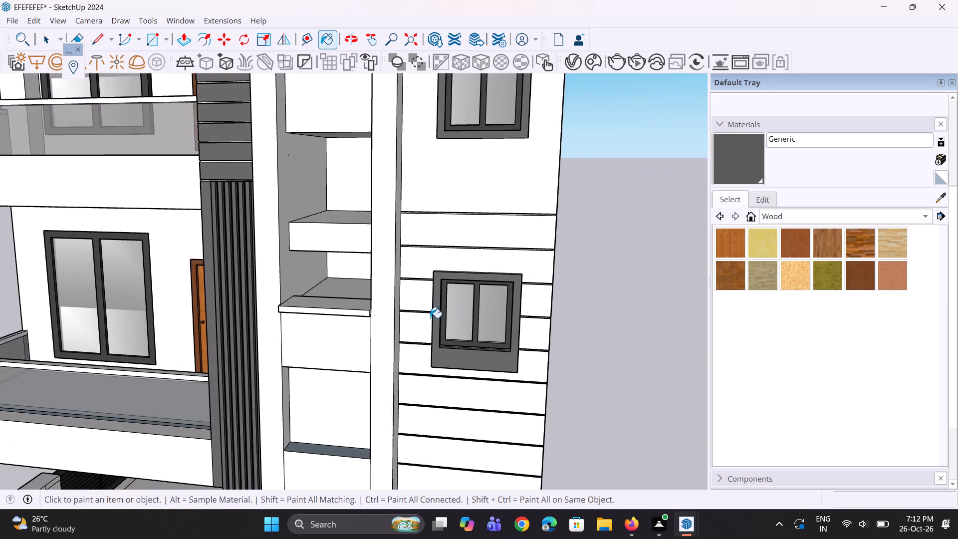
{"action": "middle_click_drag", "start_coordinate": [461, 318], "coordinate": [476, 259]}
{"action": "scroll", "coordinate": [333, 290], "scroll_direction": "down", "scroll_amount": 5}
{"action": "middle_click_drag", "start_coordinate": [319, 326], "coordinate": [323, 415]}
{"action": "scroll", "coordinate": [318, 339], "scroll_direction": "up", "scroll_amount": 6}
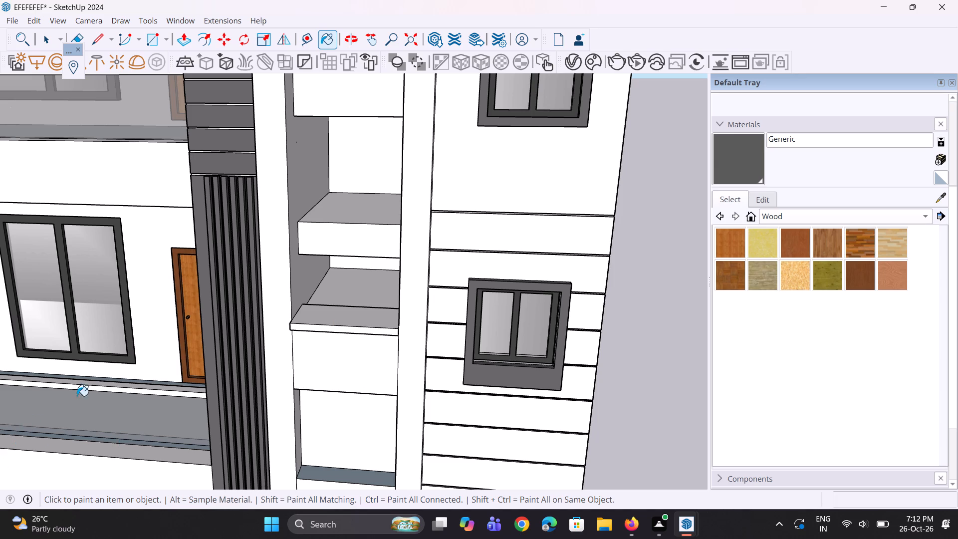
{"action": "scroll", "coordinate": [177, 335], "scroll_direction": "down", "scroll_amount": 4}
{"action": "scroll", "coordinate": [110, 400], "scroll_direction": "up", "scroll_amount": 11}
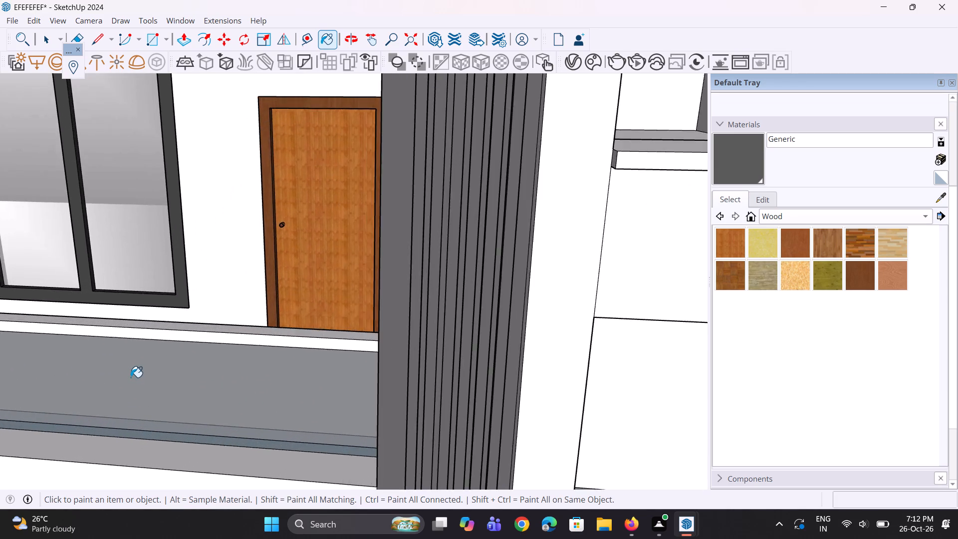
{"action": "scroll", "coordinate": [131, 377], "scroll_direction": "up", "scroll_amount": 6}
{"action": "left_click", "coordinate": [226, 305]}
{"action": "left_click", "coordinate": [239, 296]}
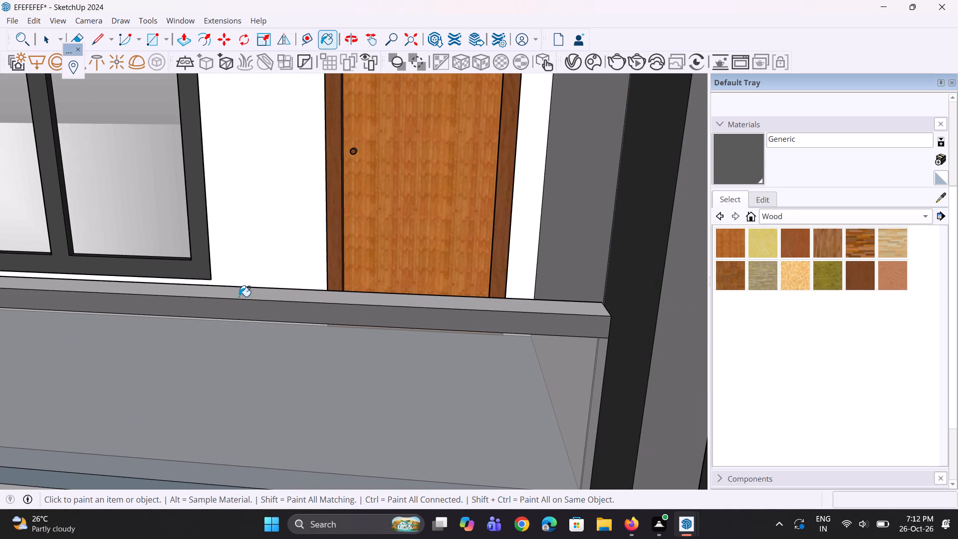
Paint the outer face of the balcony handrail's short side run dark grey Generic.
{"action": "scroll", "coordinate": [382, 312], "scroll_direction": "down", "scroll_amount": 16}
{"action": "middle_click_drag", "start_coordinate": [111, 338], "coordinate": [230, 307]}
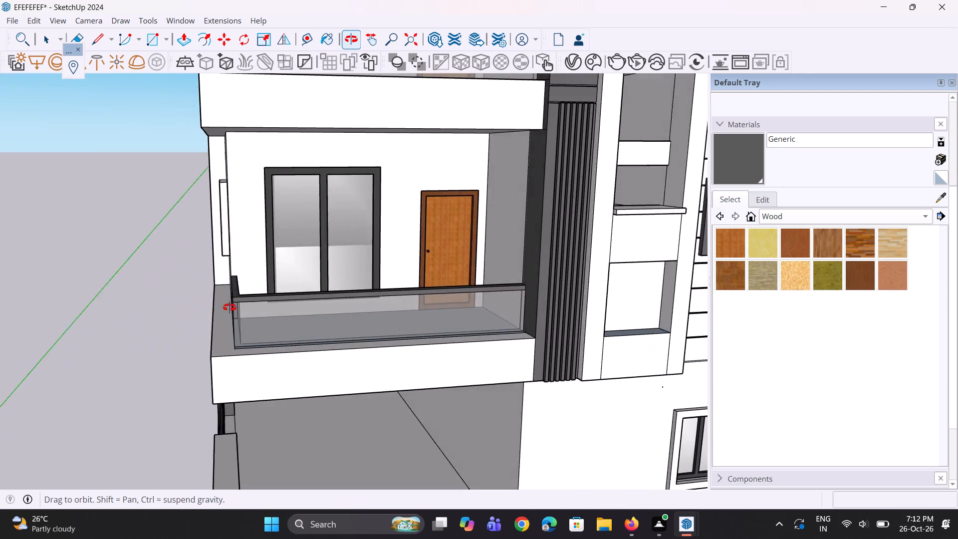
{"action": "middle_click_drag", "start_coordinate": [230, 307], "coordinate": [303, 283]}
{"action": "scroll", "coordinate": [303, 283], "scroll_direction": "up", "scroll_amount": 4}
{"action": "left_click", "coordinate": [286, 290]}
{"action": "middle_click_drag", "start_coordinate": [321, 285], "coordinate": [313, 344]}
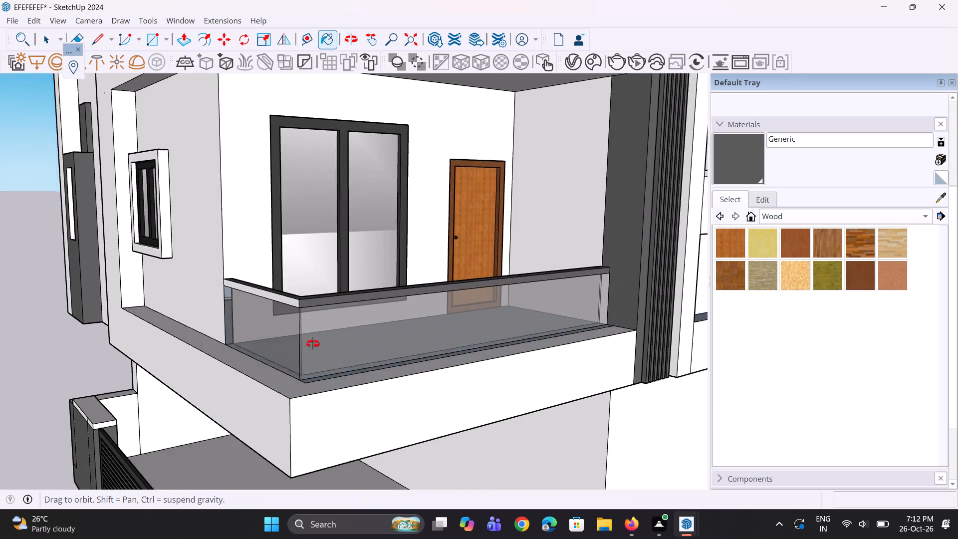
{"action": "middle_click_drag", "start_coordinate": [313, 344], "coordinate": [289, 330]}
{"action": "scroll", "coordinate": [275, 324], "scroll_direction": "up", "scroll_amount": 7}
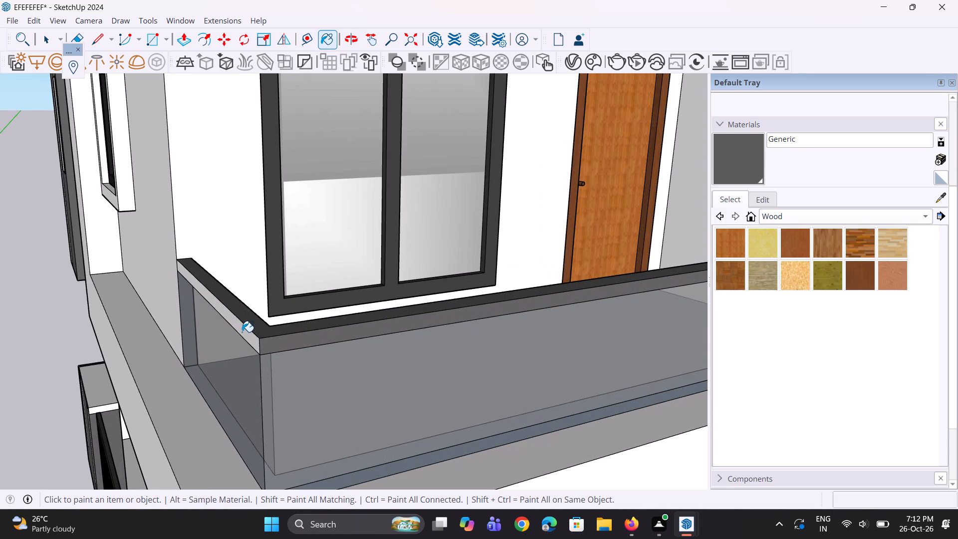
{"action": "left_click", "coordinate": [244, 331]}
Paint the inner faces of the balcony handrail's side and front runs dark grey Generic.
{"action": "middle_click_drag", "start_coordinate": [269, 324], "coordinate": [82, 346]}
{"action": "scroll", "coordinate": [151, 321], "scroll_direction": "up", "scroll_amount": 3}
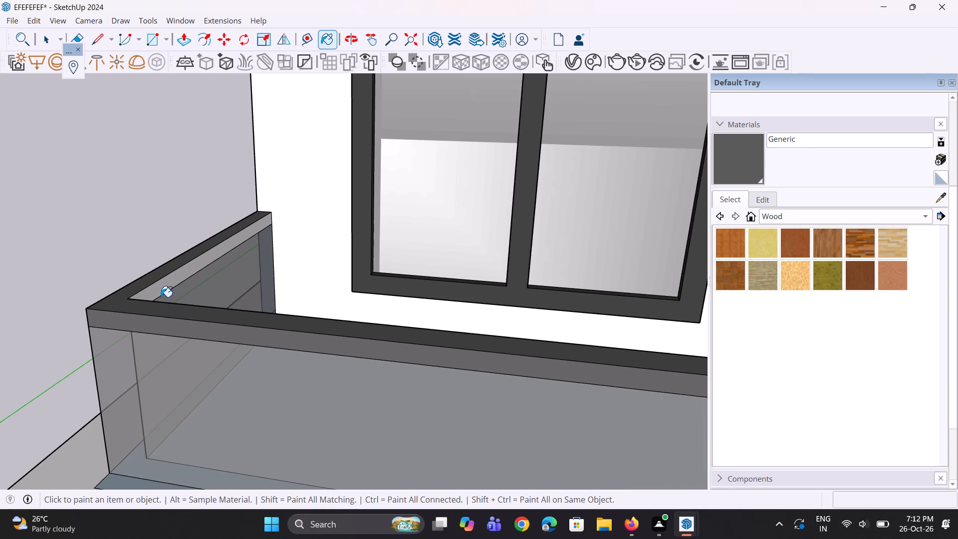
{"action": "left_click", "coordinate": [165, 287]}
{"action": "middle_click_drag", "start_coordinate": [148, 331], "coordinate": [595, 311]}
{"action": "scroll", "coordinate": [596, 257], "scroll_direction": "up", "scroll_amount": 2}
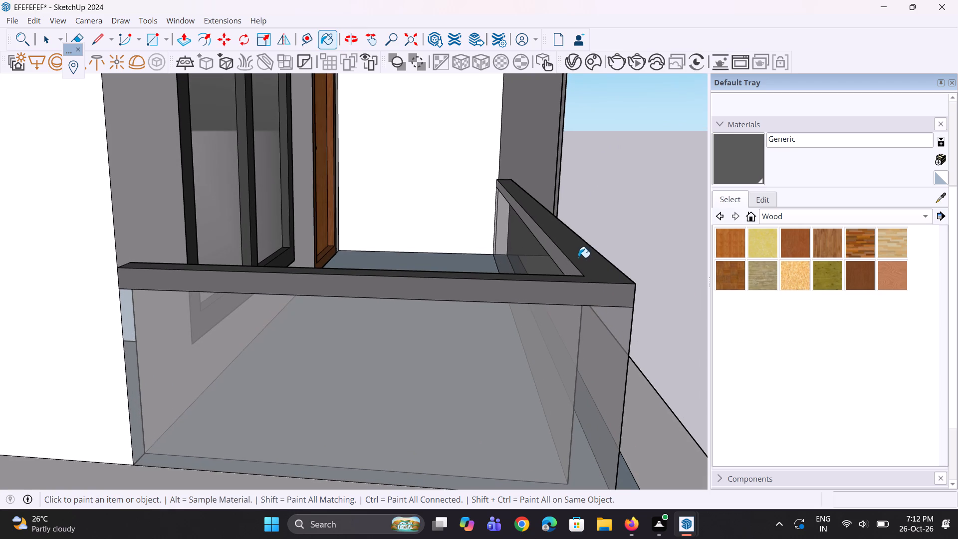
{"action": "left_click", "coordinate": [570, 267]}
{"action": "scroll", "coordinate": [449, 324], "scroll_direction": "down", "scroll_amount": 14}
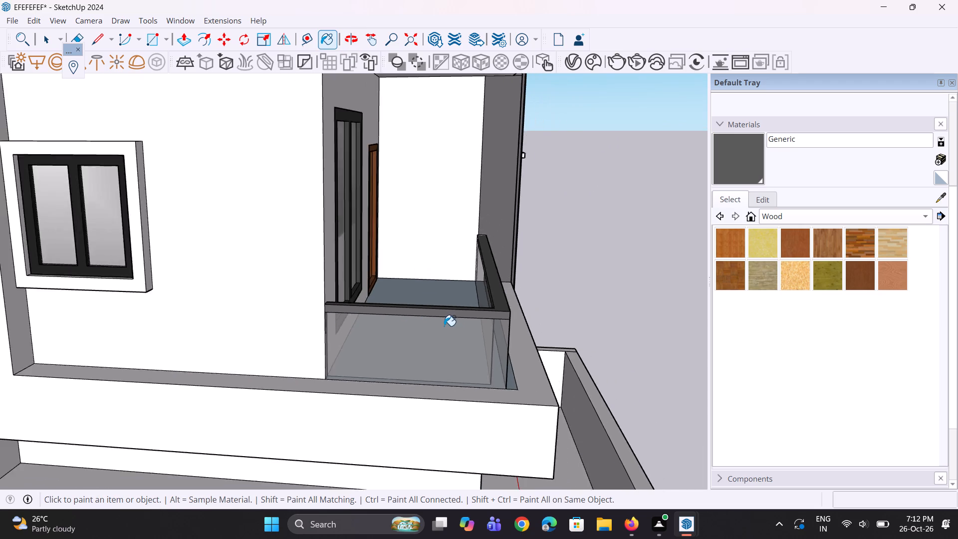
Paint the upper-floor balcony handrail's front and top faces, plus its outer side face up to the corner post, dark grey Generic.
{"action": "scroll", "coordinate": [444, 326], "scroll_direction": "down", "scroll_amount": 9}
{"action": "middle_click_drag", "start_coordinate": [524, 244], "coordinate": [340, 287]}
{"action": "scroll", "coordinate": [364, 174], "scroll_direction": "up", "scroll_amount": 8}
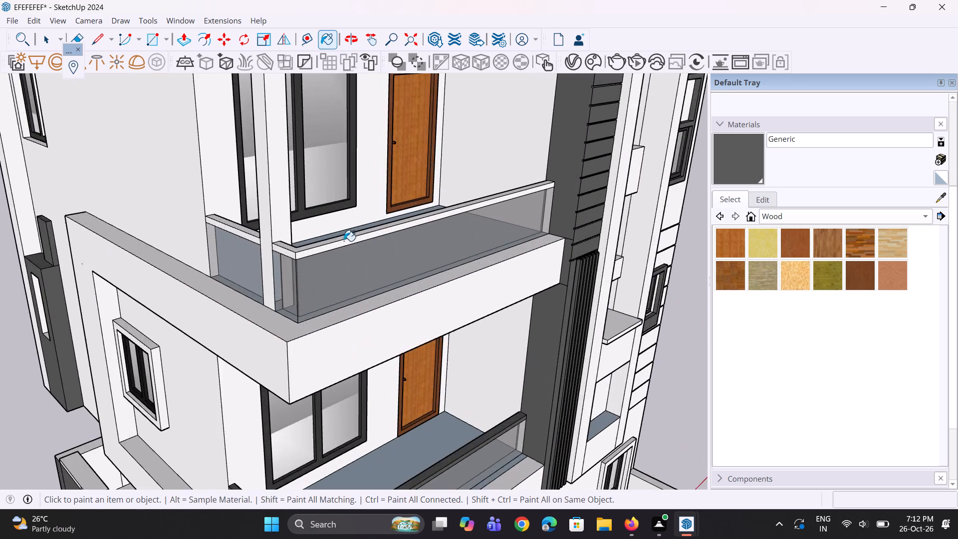
{"action": "scroll", "coordinate": [344, 241], "scroll_direction": "up", "scroll_amount": 12}
{"action": "left_click", "coordinate": [291, 257]}
{"action": "left_click", "coordinate": [291, 238]}
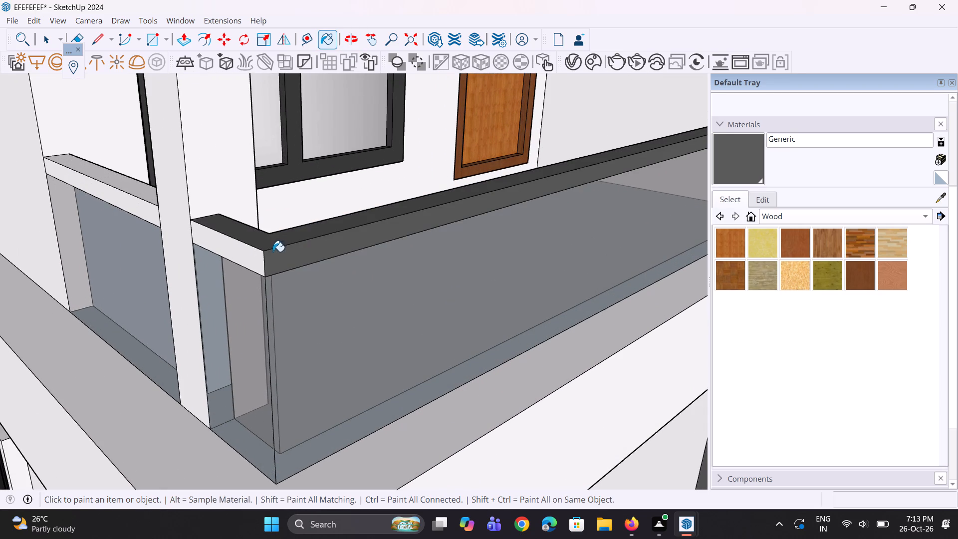
{"action": "left_click", "coordinate": [246, 261]}
Paint the inner face of the upper balcony handrail's front run dark grey Generic.
{"action": "middle_click_drag", "start_coordinate": [286, 268], "coordinate": [495, 311]}
{"action": "scroll", "coordinate": [447, 332], "scroll_direction": "down", "scroll_amount": 5}
{"action": "middle_click_drag", "start_coordinate": [421, 280], "coordinate": [423, 278]}
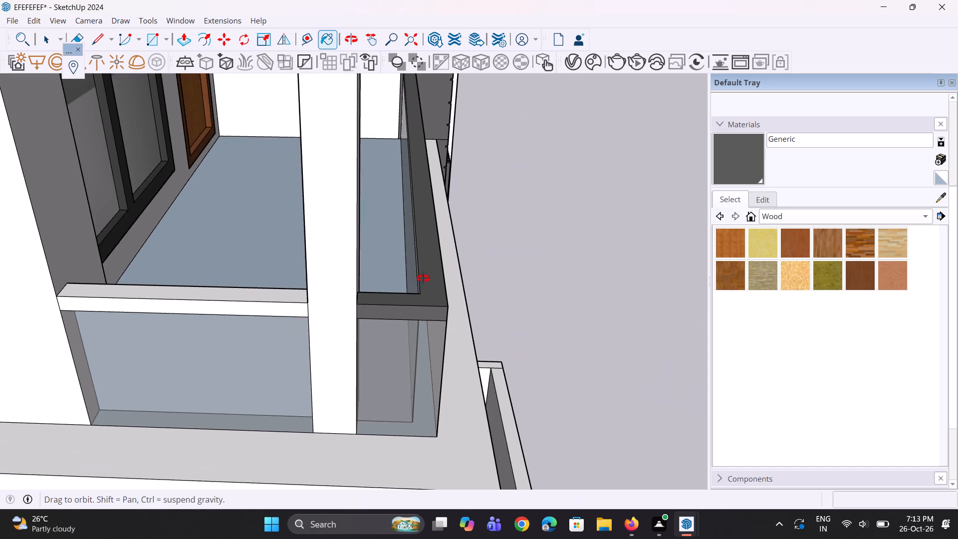
{"action": "middle_click_drag", "start_coordinate": [423, 278], "coordinate": [479, 241]}
{"action": "scroll", "coordinate": [434, 223], "scroll_direction": "up", "scroll_amount": 4}
{"action": "scroll", "coordinate": [390, 282], "scroll_direction": "down", "scroll_amount": 5}
{"action": "scroll", "coordinate": [353, 305], "scroll_direction": "up", "scroll_amount": 3}
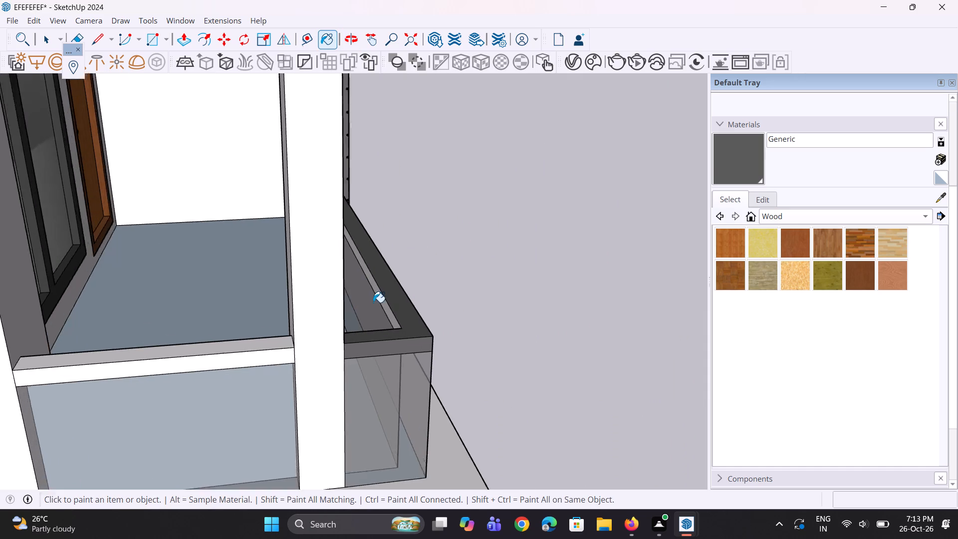
{"action": "scroll", "coordinate": [373, 302], "scroll_direction": "up", "scroll_amount": 5}
{"action": "left_click", "coordinate": [388, 302]}
Paint the outer and top faces of the handrail's side section between the post and the house wall dark grey Generic.
{"action": "scroll", "coordinate": [389, 298], "scroll_direction": "down", "scroll_amount": 6}
{"action": "scroll", "coordinate": [242, 363], "scroll_direction": "up", "scroll_amount": 3}
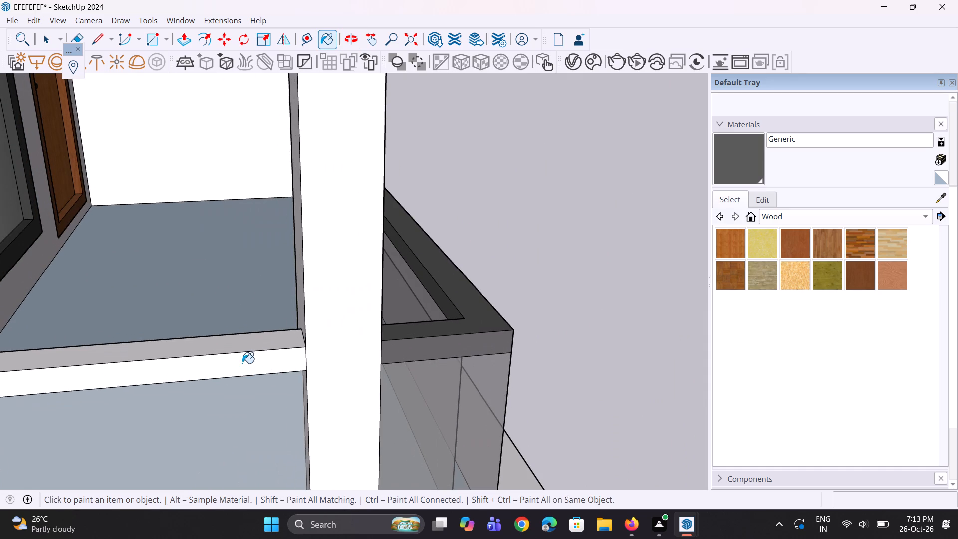
{"action": "left_click", "coordinate": [242, 363]}
{"action": "left_click", "coordinate": [250, 343]}
Paint the inner faces of both side handrail sections on the upper balcony dark grey Generic.
{"action": "middle_click_drag", "start_coordinate": [210, 354], "coordinate": [0, 362]}
{"action": "scroll", "coordinate": [214, 330], "scroll_direction": "down", "scroll_amount": 5}
{"action": "middle_click_drag", "start_coordinate": [535, 308], "coordinate": [185, 370]}
{"action": "scroll", "coordinate": [185, 370], "scroll_direction": "down", "scroll_amount": 4}
{"action": "scroll", "coordinate": [81, 213], "scroll_direction": "up", "scroll_amount": 4}
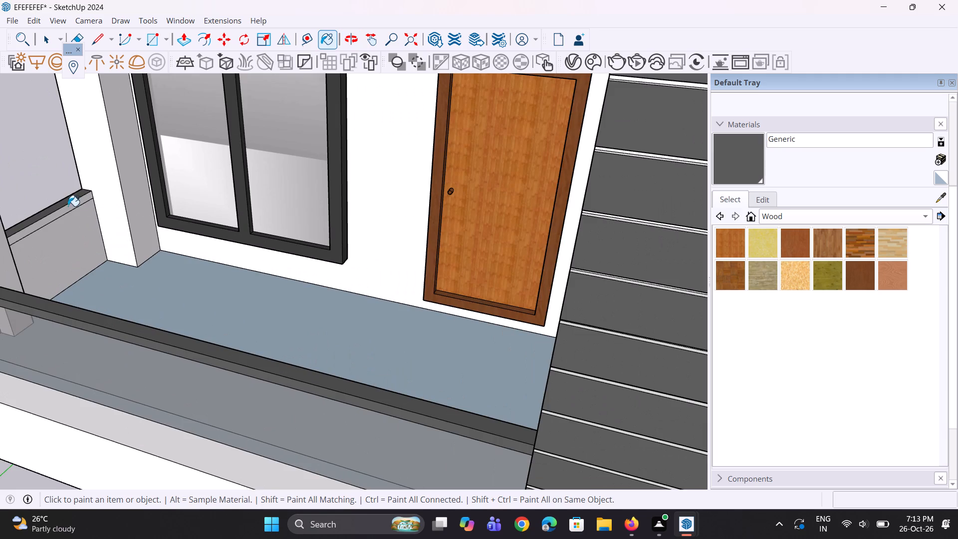
{"action": "scroll", "coordinate": [59, 211], "scroll_direction": "up", "scroll_amount": 4}
{"action": "left_click", "coordinate": [59, 211]}
{"action": "scroll", "coordinate": [133, 230], "scroll_direction": "down", "scroll_amount": 6}
{"action": "scroll", "coordinate": [10, 261], "scroll_direction": "up", "scroll_amount": 9}
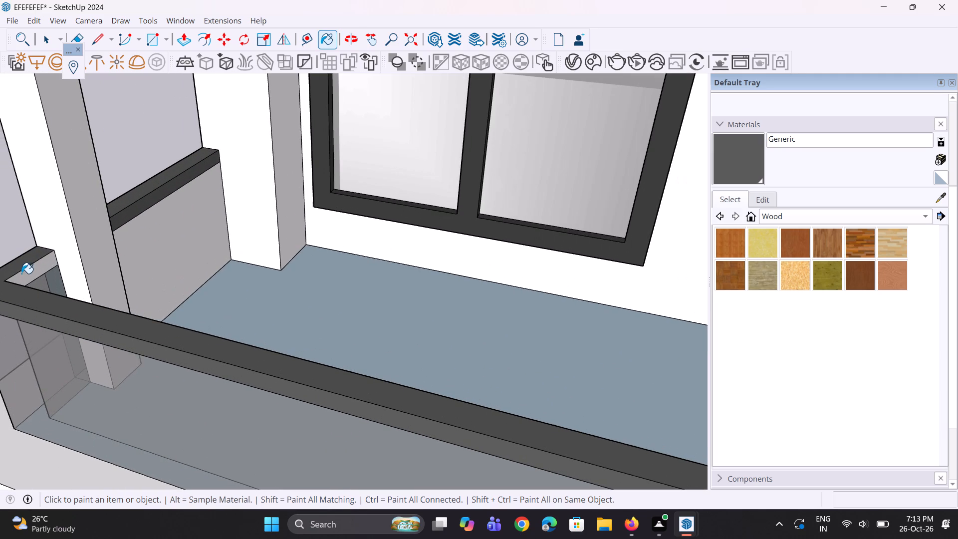
{"action": "left_click", "coordinate": [28, 275]}
Examine the painted balcony handrails and the rest of the house's front from several angles.
{"action": "middle_click_drag", "start_coordinate": [43, 317], "coordinate": [486, 337]}
{"action": "scroll", "coordinate": [173, 368], "scroll_direction": "up", "scroll_amount": 1}
{"action": "scroll", "coordinate": [554, 276], "scroll_direction": "up", "scroll_amount": 1}
{"action": "scroll", "coordinate": [597, 282], "scroll_direction": "down", "scroll_amount": 2}
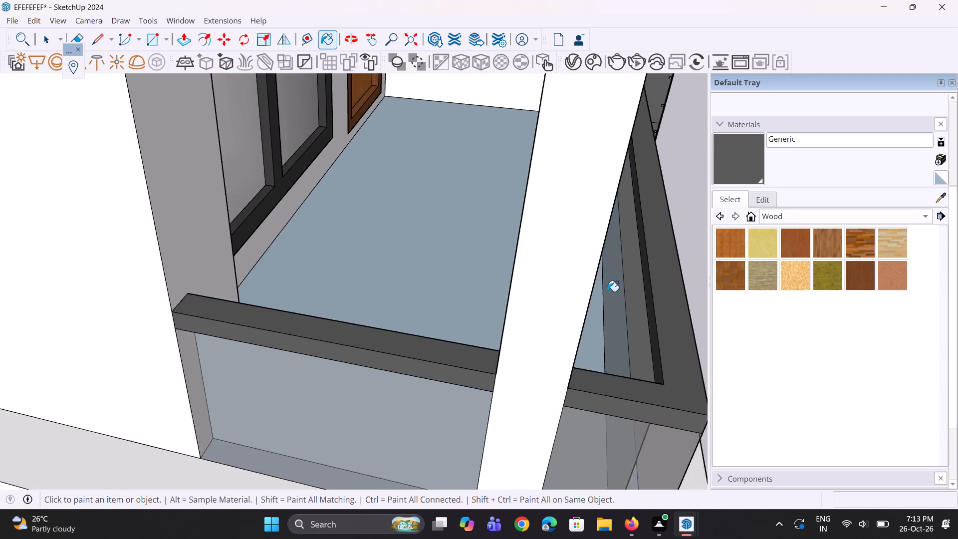
{"action": "scroll", "coordinate": [607, 291], "scroll_direction": "down", "scroll_amount": 2}
{"action": "middle_click_drag", "start_coordinate": [626, 302], "coordinate": [408, 302]}
{"action": "scroll", "coordinate": [393, 304], "scroll_direction": "down", "scroll_amount": 17}
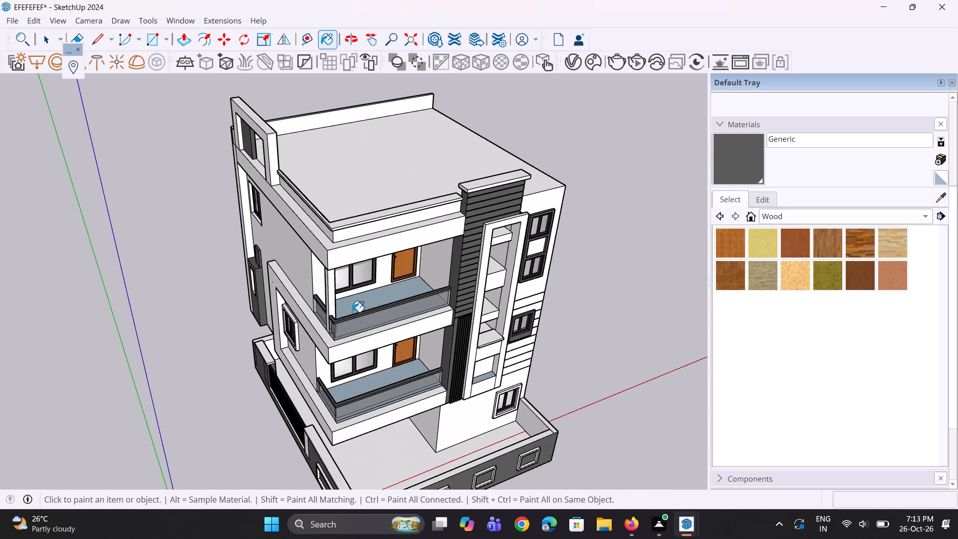
{"action": "middle_click_drag", "start_coordinate": [370, 321], "coordinate": [364, 292]}
{"action": "scroll", "coordinate": [315, 260], "scroll_direction": "down", "scroll_amount": 5}
{"action": "scroll", "coordinate": [362, 369], "scroll_direction": "up", "scroll_amount": 10}
{"action": "middle_click_drag", "start_coordinate": [377, 375], "coordinate": [371, 371]}
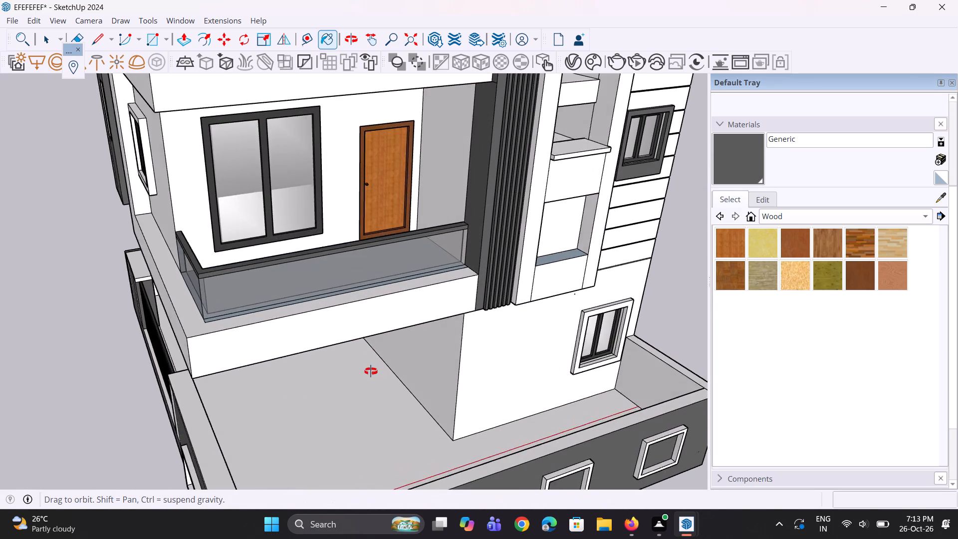
{"action": "middle_click_drag", "start_coordinate": [371, 371], "coordinate": [365, 371]}
{"action": "scroll", "coordinate": [364, 370], "scroll_direction": "down", "scroll_amount": 5}
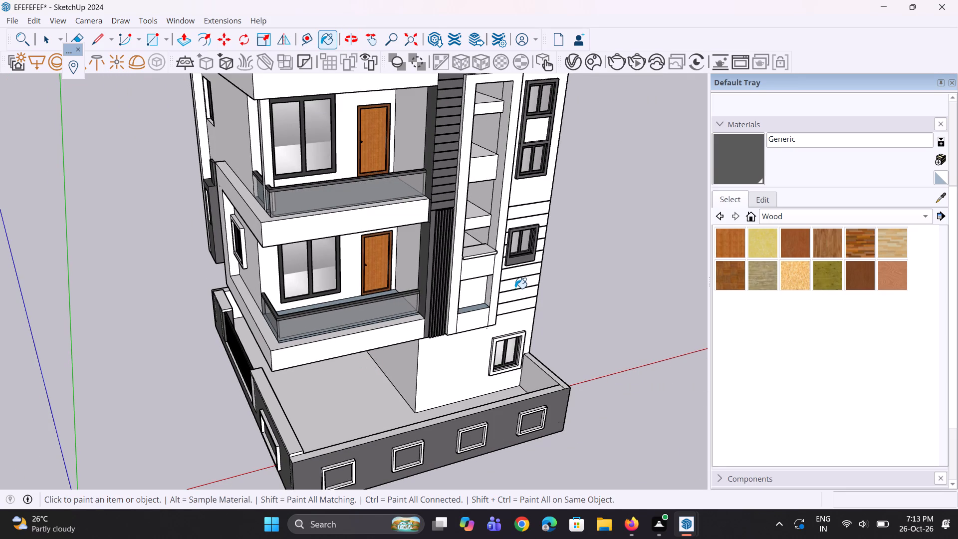
{"action": "scroll", "coordinate": [492, 355], "scroll_direction": "down", "scroll_amount": 6}
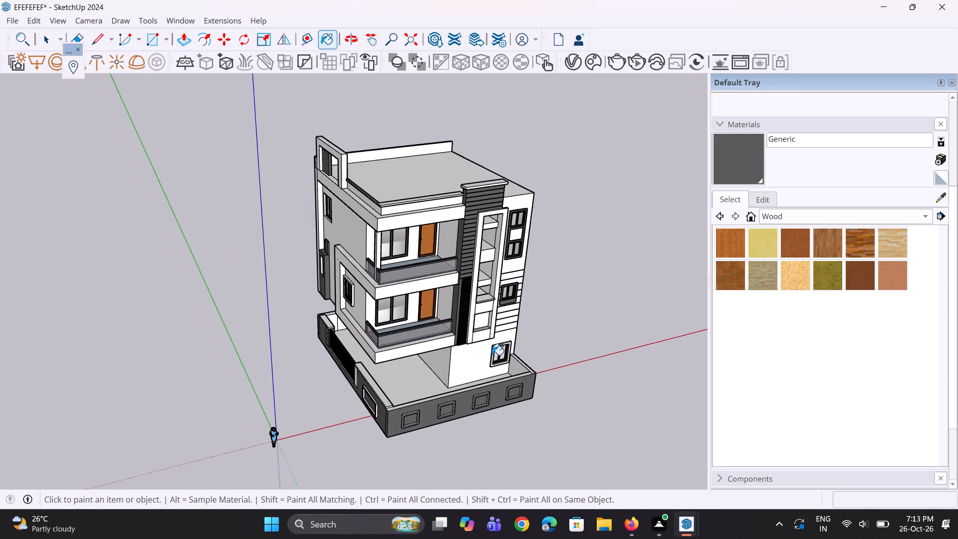
{"action": "middle_click_drag", "start_coordinate": [485, 314], "coordinate": [417, 135]}
{"action": "scroll", "coordinate": [401, 228], "scroll_direction": "up", "scroll_amount": 8}
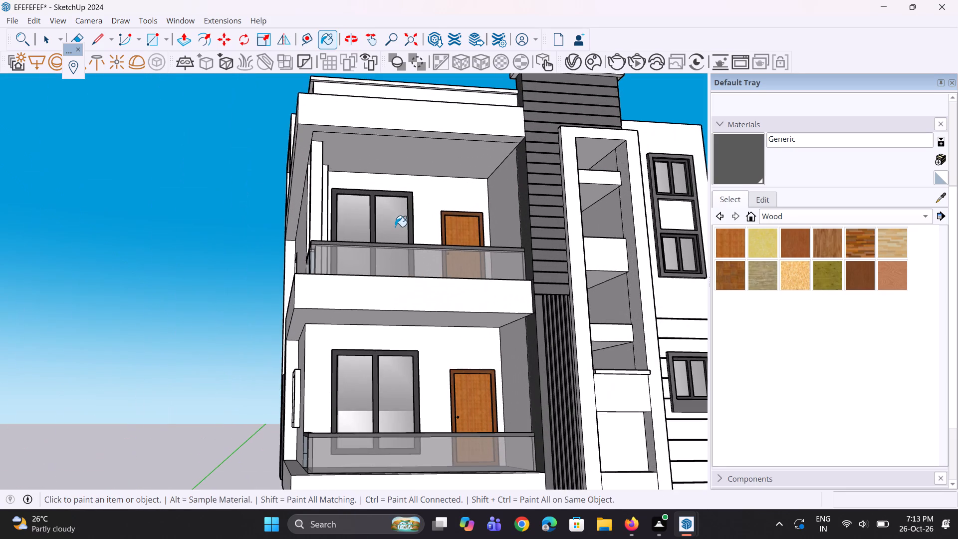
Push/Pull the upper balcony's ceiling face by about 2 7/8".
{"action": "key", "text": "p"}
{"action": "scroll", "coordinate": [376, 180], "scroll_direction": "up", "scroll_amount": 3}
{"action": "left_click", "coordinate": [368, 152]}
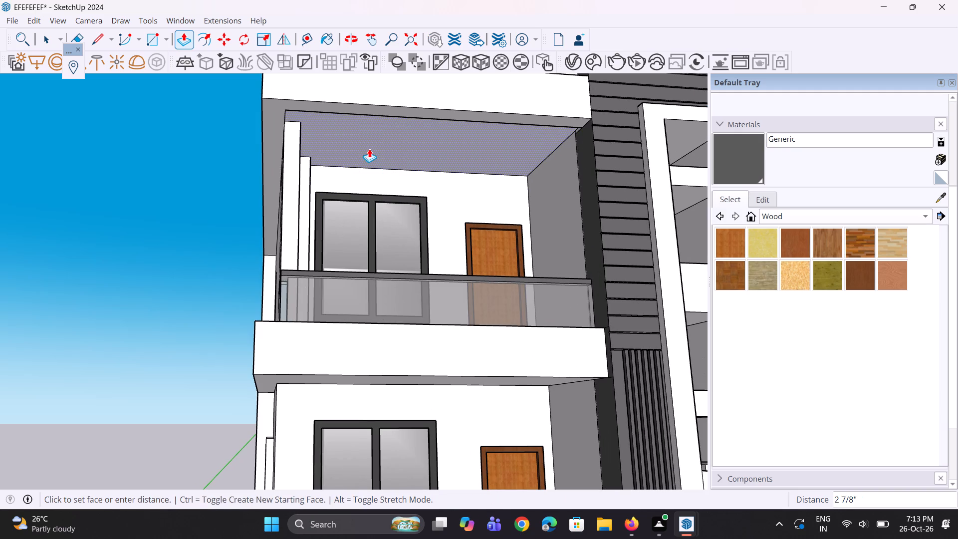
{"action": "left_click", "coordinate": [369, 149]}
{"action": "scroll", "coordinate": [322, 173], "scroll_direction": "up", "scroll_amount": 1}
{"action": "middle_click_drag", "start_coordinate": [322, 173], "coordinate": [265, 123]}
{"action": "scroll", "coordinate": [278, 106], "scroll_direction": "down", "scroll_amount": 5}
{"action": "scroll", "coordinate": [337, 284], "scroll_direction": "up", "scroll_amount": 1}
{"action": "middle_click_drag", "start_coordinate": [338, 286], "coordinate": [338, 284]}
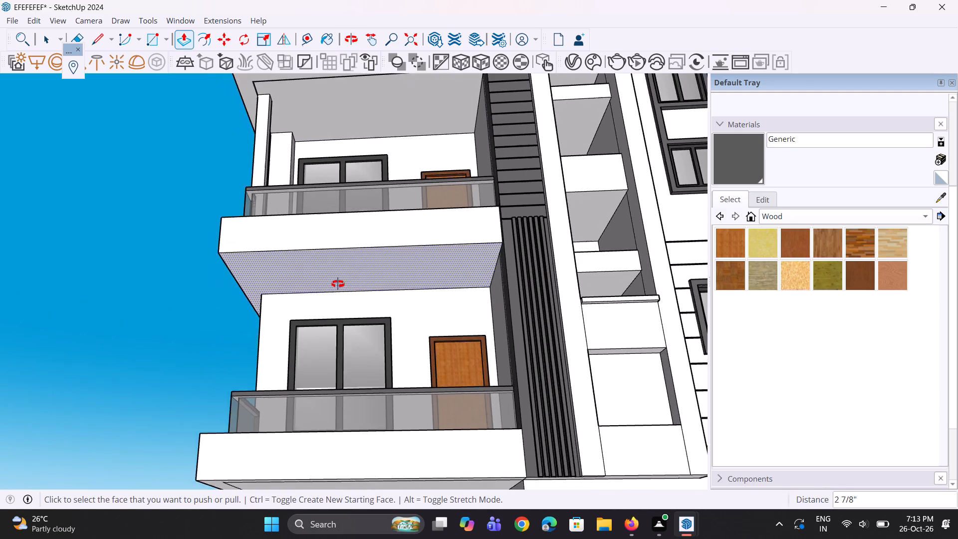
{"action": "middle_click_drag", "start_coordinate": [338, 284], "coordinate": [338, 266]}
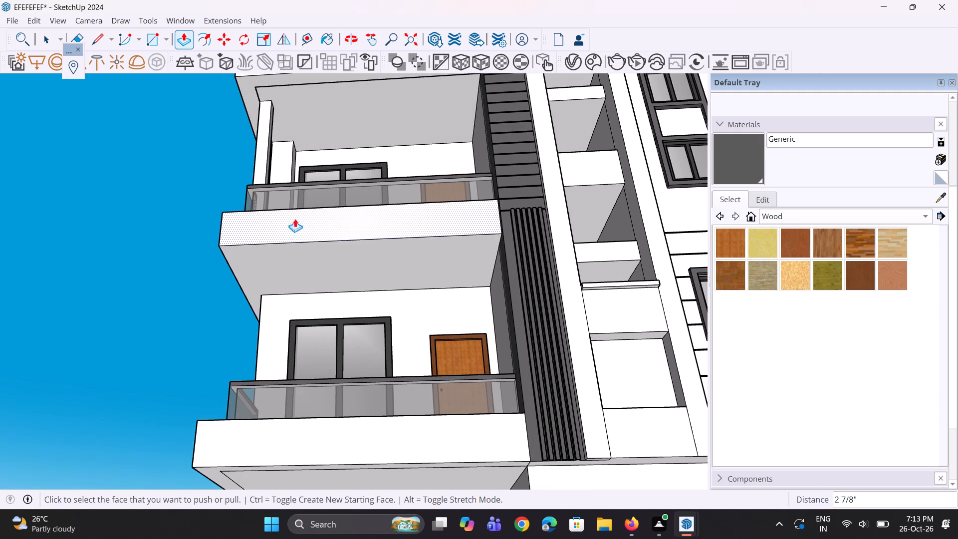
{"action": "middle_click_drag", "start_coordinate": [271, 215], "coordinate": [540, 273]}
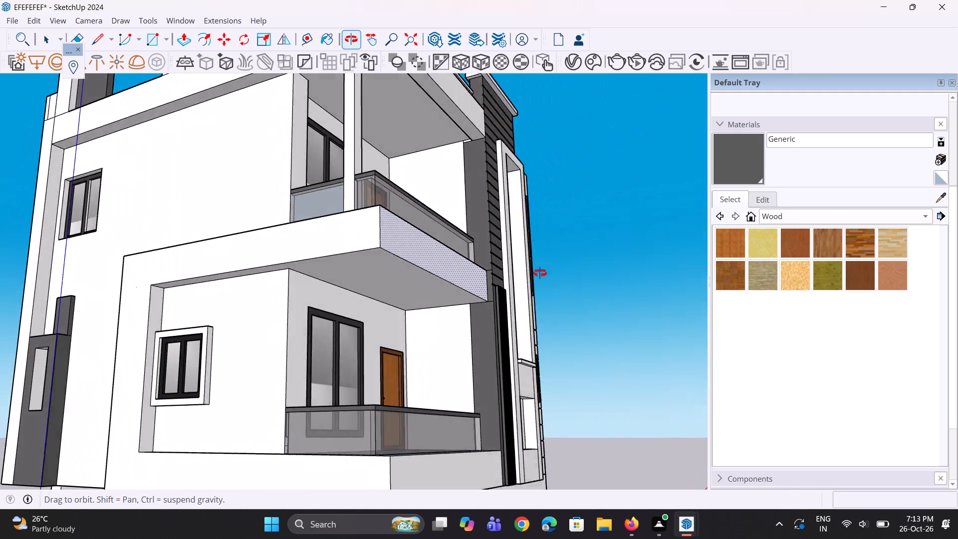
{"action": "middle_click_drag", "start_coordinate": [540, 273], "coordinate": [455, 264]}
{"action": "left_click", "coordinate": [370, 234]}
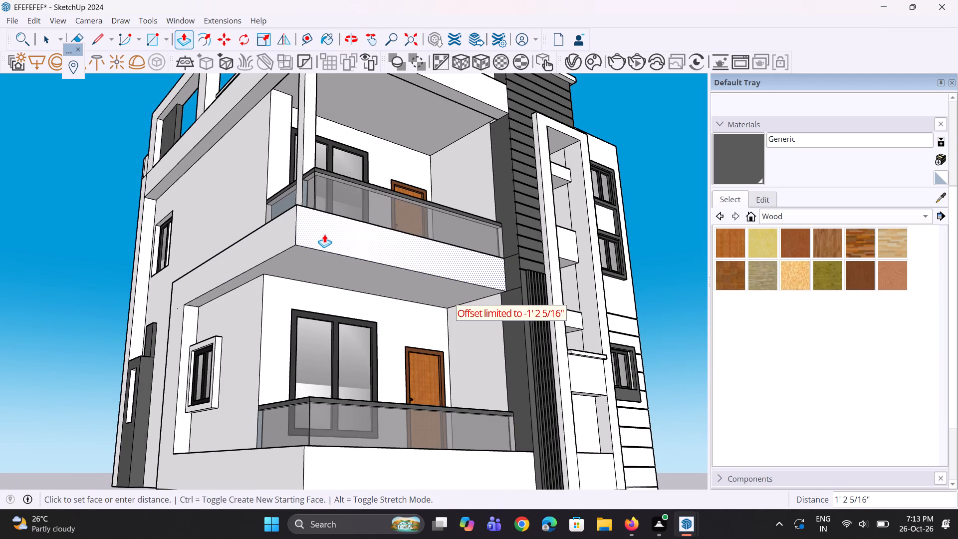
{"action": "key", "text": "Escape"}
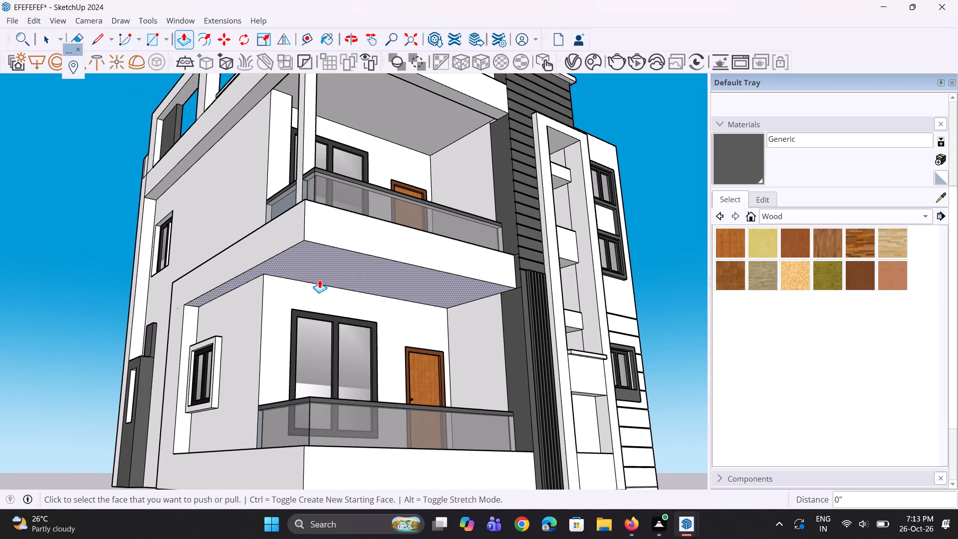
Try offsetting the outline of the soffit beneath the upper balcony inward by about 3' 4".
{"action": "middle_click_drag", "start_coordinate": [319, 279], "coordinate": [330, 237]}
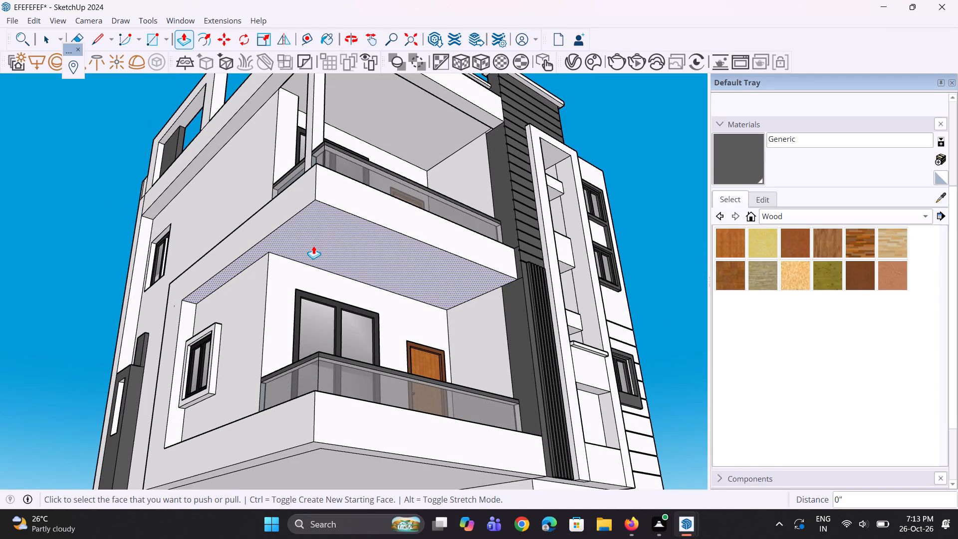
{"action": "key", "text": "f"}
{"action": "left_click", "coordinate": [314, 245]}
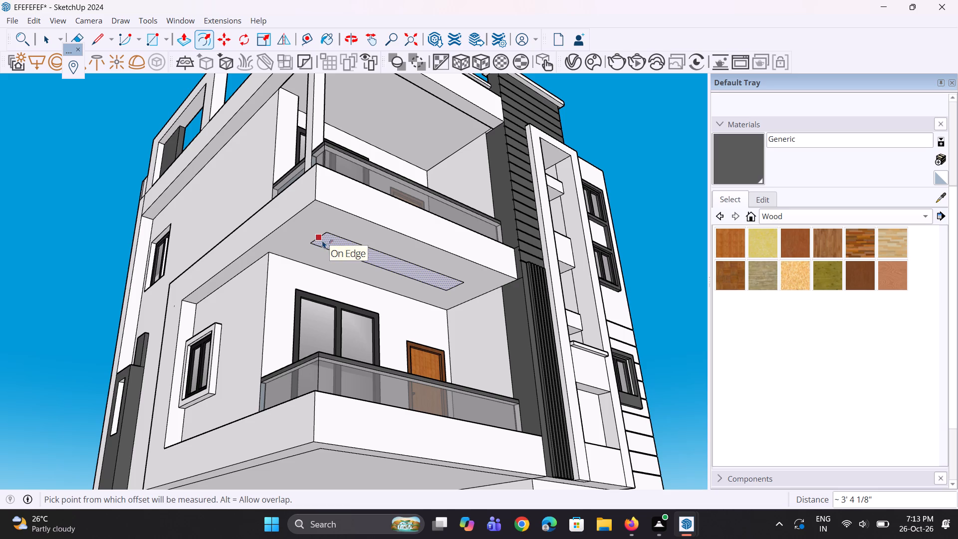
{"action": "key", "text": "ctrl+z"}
Offset the outline of the soffit beneath the upper balcony inward by about 11".
{"action": "scroll", "coordinate": [320, 242], "scroll_direction": "up", "scroll_amount": 3, "text": "ctrl"}
{"action": "left_click", "coordinate": [300, 262]}
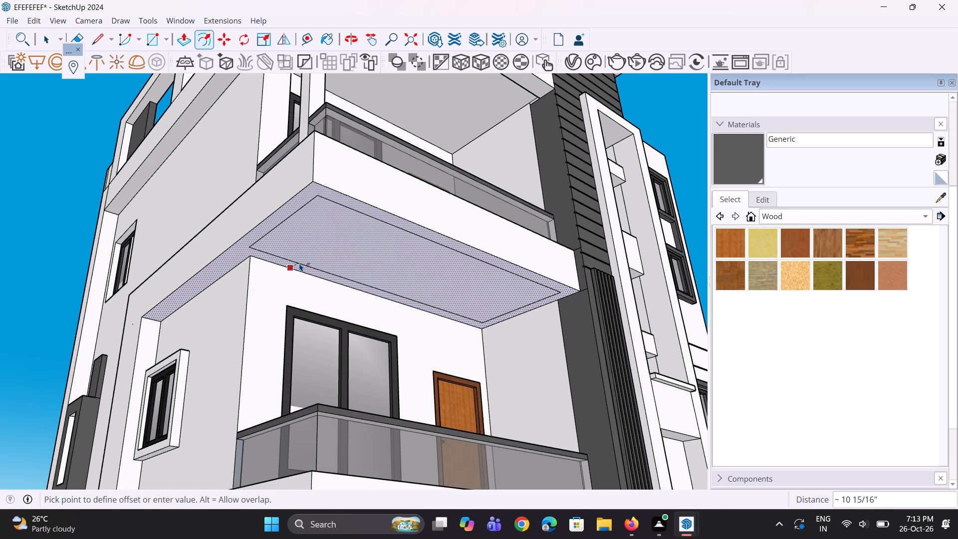
{"action": "left_click", "coordinate": [299, 263]}
{"action": "key", "text": "space"}
{"action": "key", "text": "space"}
Recess the inner soffit panel beneath the upper balcony upward by about 1 15/16" with Push/Pull.
{"action": "scroll", "coordinate": [335, 245], "scroll_direction": "up", "scroll_amount": 2}
{"action": "key", "text": "p"}
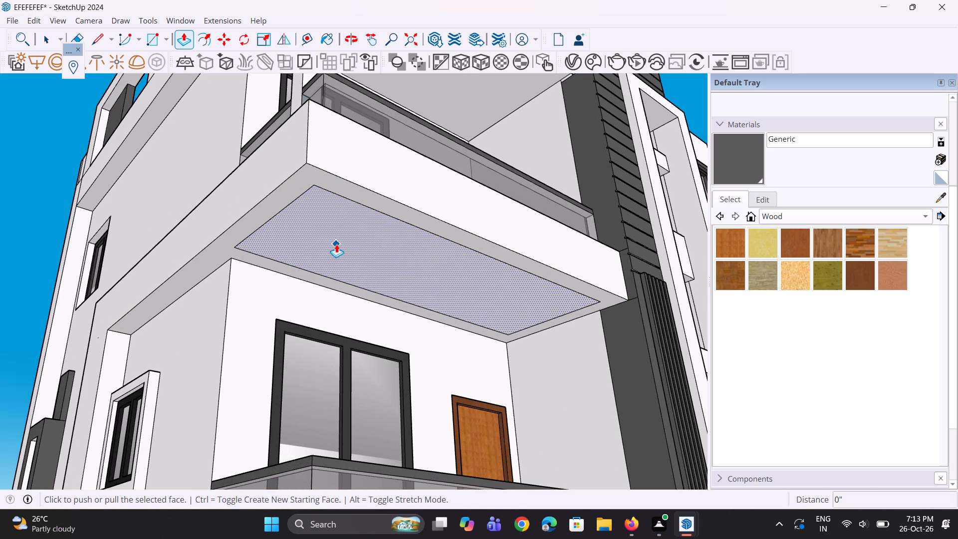
{"action": "left_click", "coordinate": [336, 244]}
{"action": "left_click", "coordinate": [338, 241]}
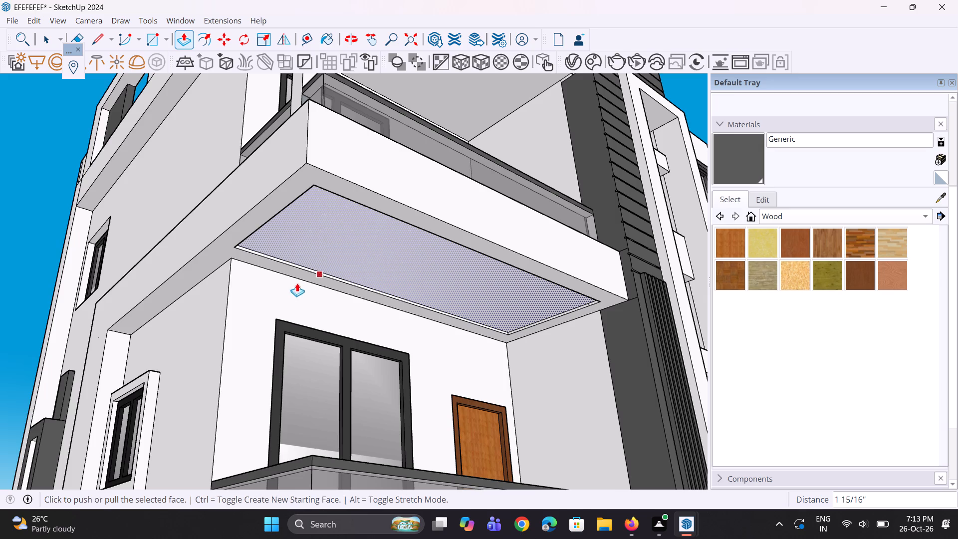
{"action": "scroll", "coordinate": [295, 285], "scroll_direction": "down", "scroll_amount": 6}
{"action": "middle_click_drag", "start_coordinate": [323, 252], "coordinate": [304, 303]}
{"action": "scroll", "coordinate": [304, 303], "scroll_direction": "up", "scroll_amount": 1}
{"action": "key", "text": "space"}
{"action": "key", "text": "space"}
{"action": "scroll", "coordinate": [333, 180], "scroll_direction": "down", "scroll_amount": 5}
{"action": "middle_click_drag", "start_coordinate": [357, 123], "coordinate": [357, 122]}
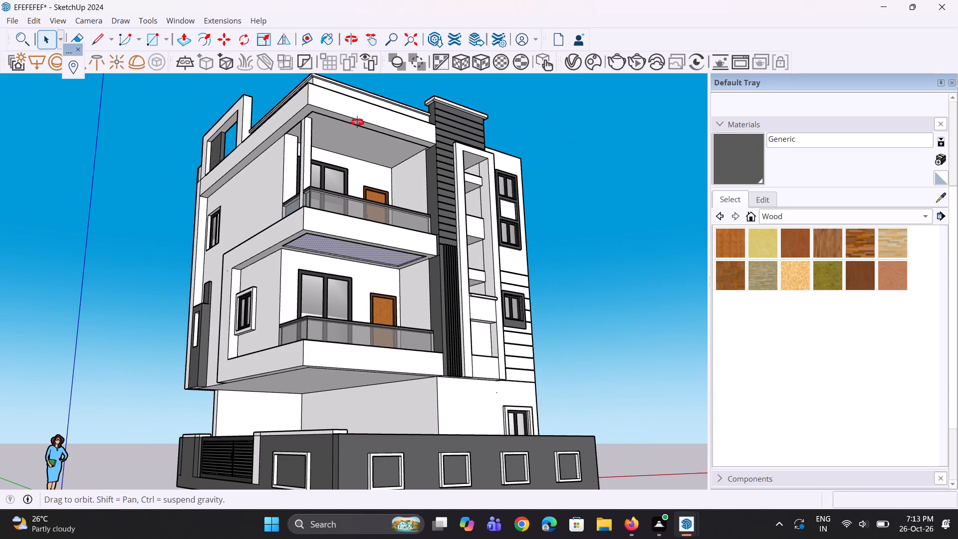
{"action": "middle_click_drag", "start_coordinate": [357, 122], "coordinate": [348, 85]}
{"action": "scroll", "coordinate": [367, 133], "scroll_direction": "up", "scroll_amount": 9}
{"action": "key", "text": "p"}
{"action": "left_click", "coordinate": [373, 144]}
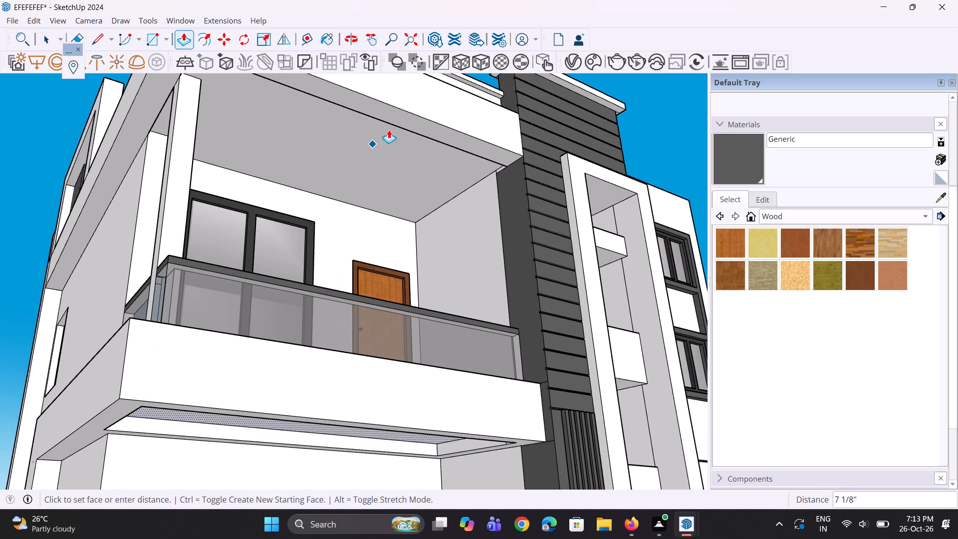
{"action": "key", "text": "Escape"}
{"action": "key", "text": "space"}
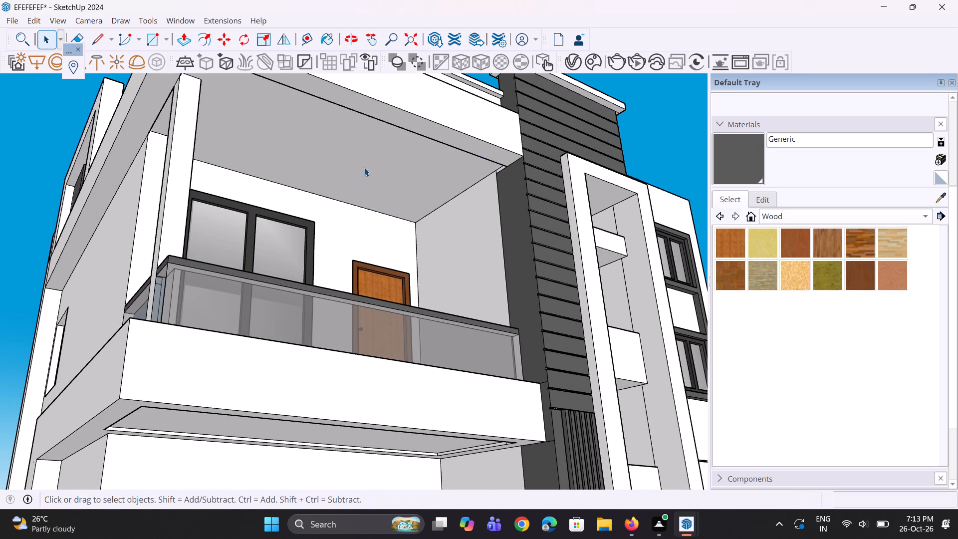
Push/Pull the upper balcony's ceiling face level with the underside of the surrounding beam.
{"action": "key", "text": "space"}
{"action": "left_click", "coordinate": [333, 174]}
{"action": "scroll", "coordinate": [333, 174], "scroll_direction": "up", "scroll_amount": 2}
{"action": "key", "text": "p"}
{"action": "double_click", "coordinate": [334, 159]}
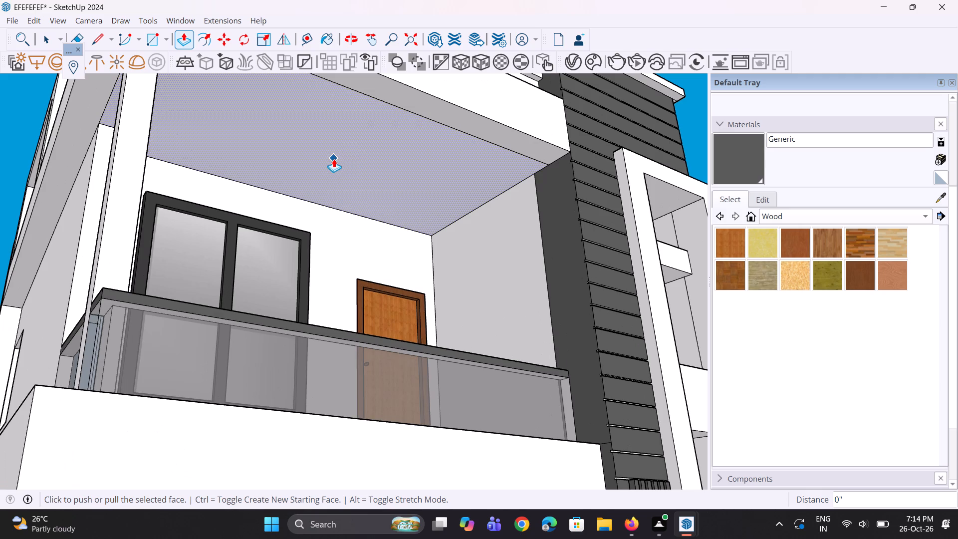
{"action": "middle_click_drag", "start_coordinate": [335, 180], "coordinate": [254, 127]}
{"action": "scroll", "coordinate": [310, 183], "scroll_direction": "down", "scroll_amount": 5}
{"action": "left_click", "coordinate": [312, 148]}
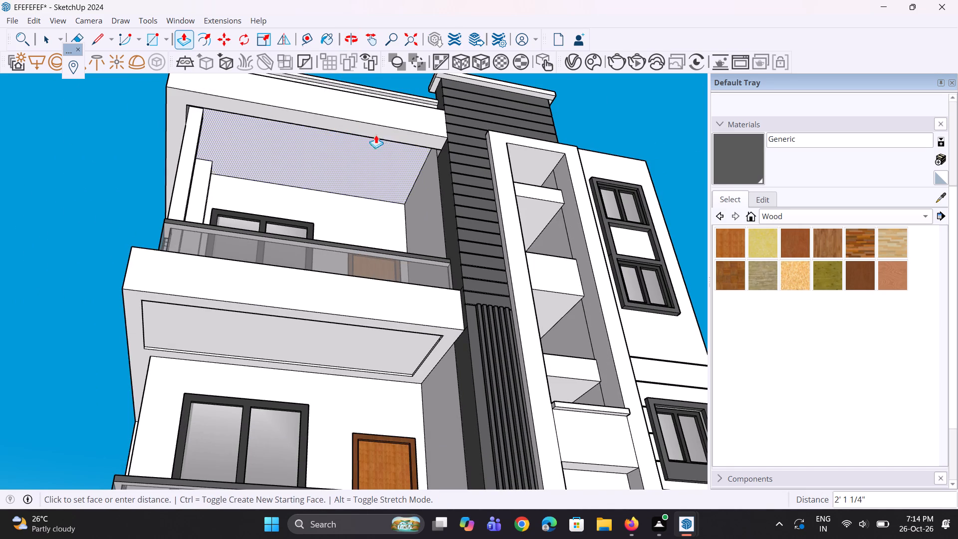
{"action": "scroll", "coordinate": [387, 135], "scroll_direction": "up", "scroll_amount": 5}
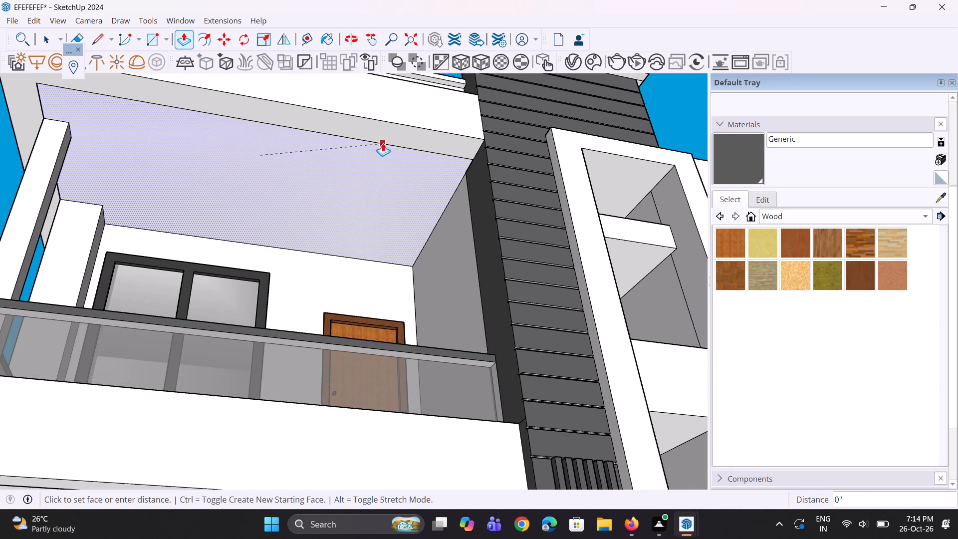
{"action": "left_click", "coordinate": [383, 143]}
Offset the upper balcony ceiling's outline inward by about 1' 3 1/2".
{"action": "middle_click_drag", "start_coordinate": [304, 168], "coordinate": [316, 159]}
{"action": "scroll", "coordinate": [307, 167], "scroll_direction": "up", "scroll_amount": 1}
{"action": "scroll", "coordinate": [317, 159], "scroll_direction": "down", "scroll_amount": 5}
{"action": "key", "text": "space"}
{"action": "left_click", "coordinate": [270, 167]}
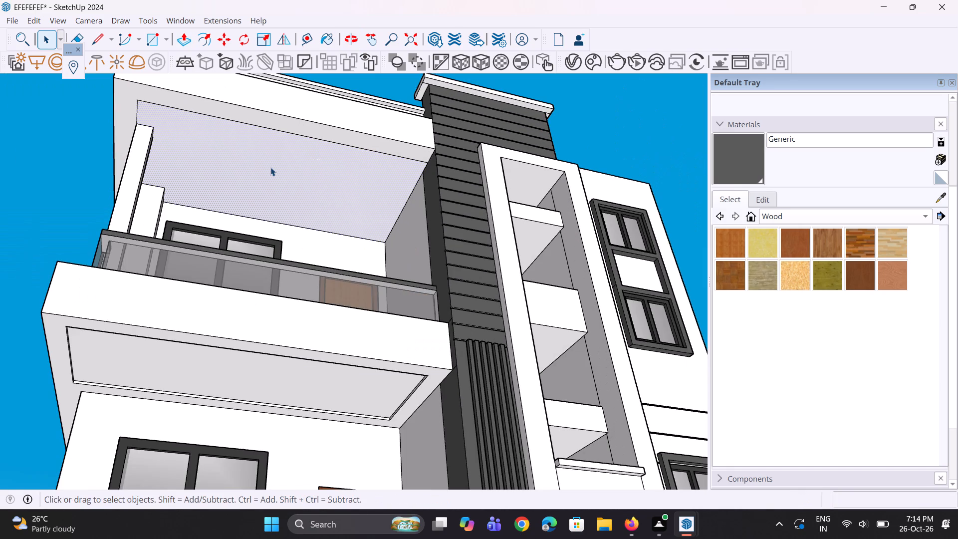
{"action": "key", "text": "f"}
{"action": "left_click", "coordinate": [273, 145]}
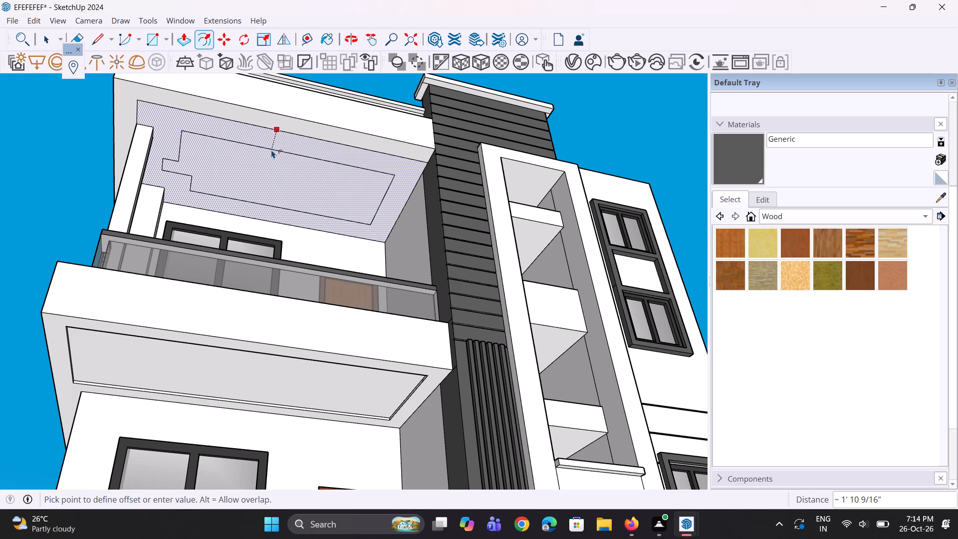
{"action": "left_click", "coordinate": [277, 145]}
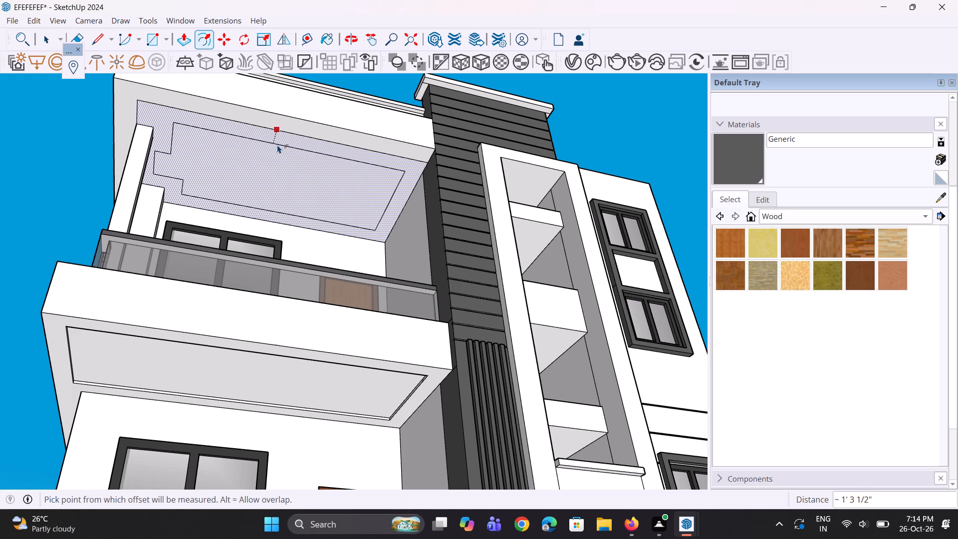
{"action": "key", "text": "space"}
{"action": "key", "text": "b"}
{"action": "key", "text": "space"}
{"action": "key", "text": "space"}
Move the notch's outer edge in the upper balcony's inner ceiling outline inward about 1' 1 3/16", aligning it with the adjacent side edge.
{"action": "scroll", "coordinate": [253, 180], "scroll_direction": "down", "scroll_amount": 5}
{"action": "left_click", "coordinate": [135, 179]}
{"action": "scroll", "coordinate": [196, 159], "scroll_direction": "up", "scroll_amount": 7}
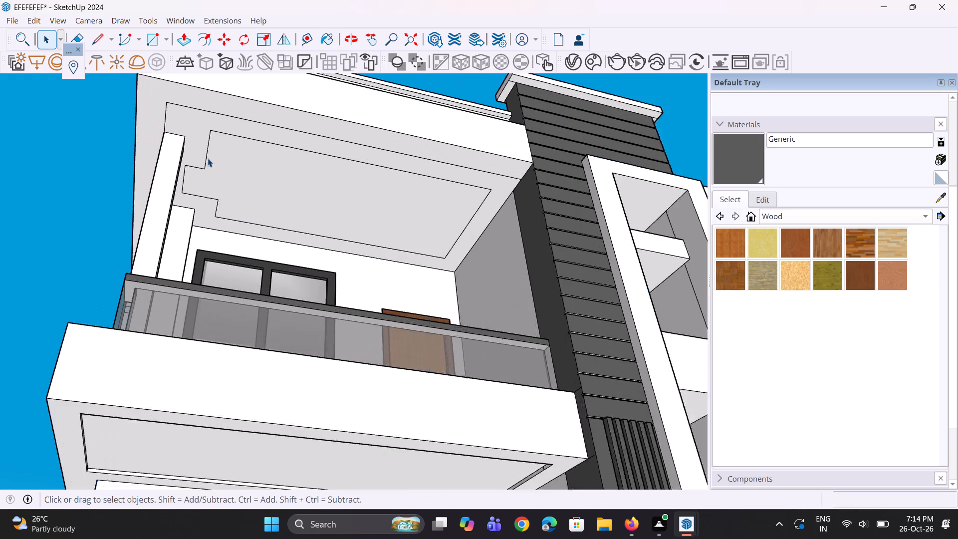
{"action": "scroll", "coordinate": [208, 158], "scroll_direction": "up", "scroll_amount": 1}
{"action": "left_click", "coordinate": [182, 177]}
{"action": "scroll", "coordinate": [187, 185], "scroll_direction": "up", "scroll_amount": 2}
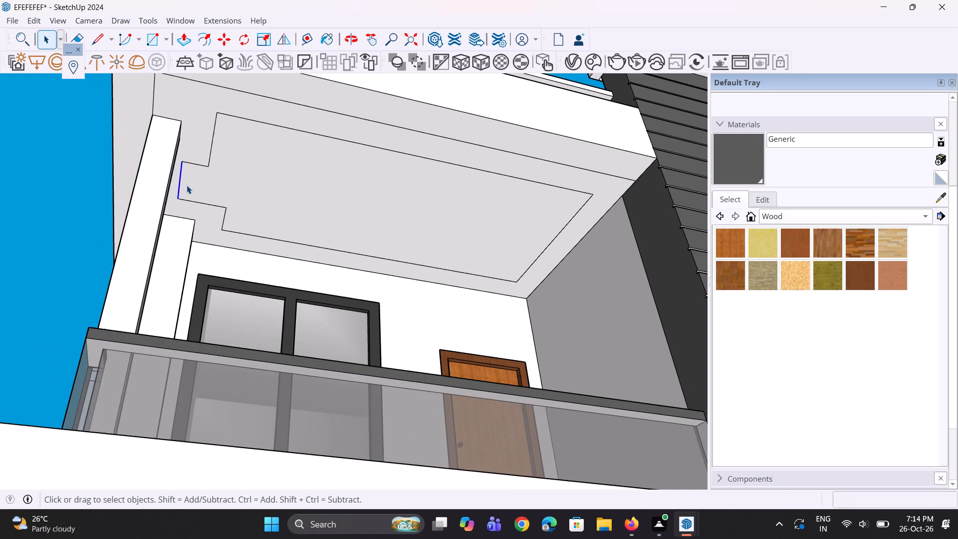
{"action": "key", "text": "m"}
{"action": "left_click", "coordinate": [183, 165]}
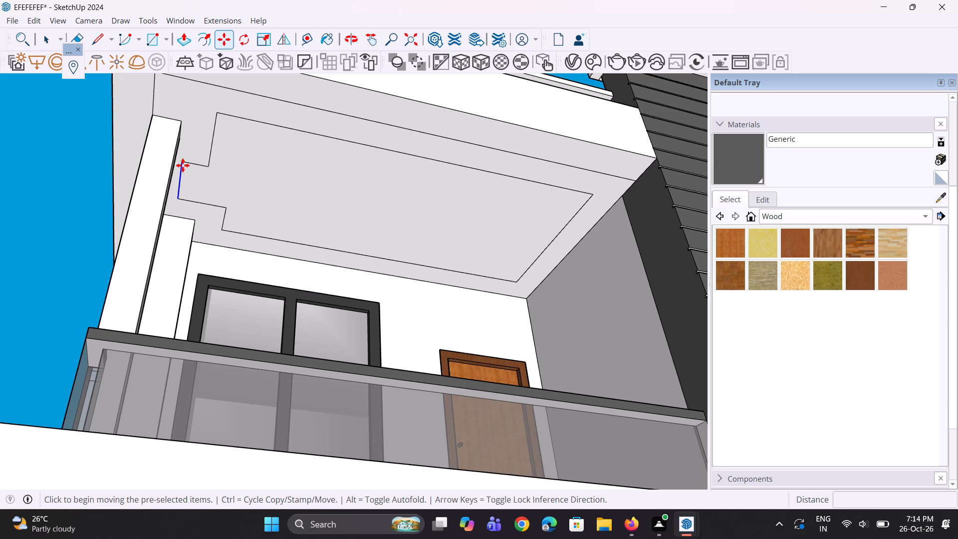
{"action": "left_click", "coordinate": [208, 166]}
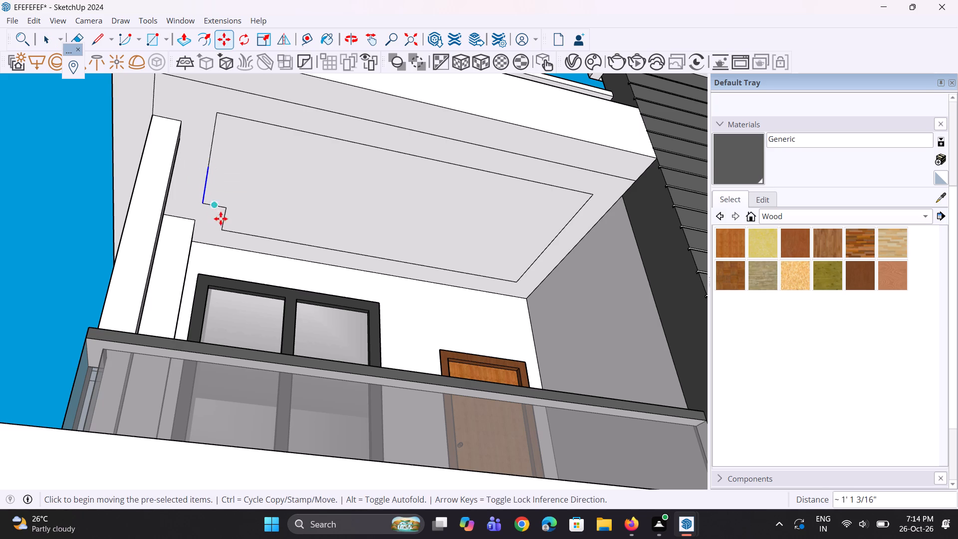
Move the remaining short offset edge outward by about 1' 13/16" to make the inner ceiling outline a clean four-sided shape.
{"action": "key", "text": "space"}
{"action": "key", "text": "space"}
{"action": "left_click", "coordinate": [224, 220]}
{"action": "scroll", "coordinate": [224, 194], "scroll_direction": "up", "scroll_amount": 4}
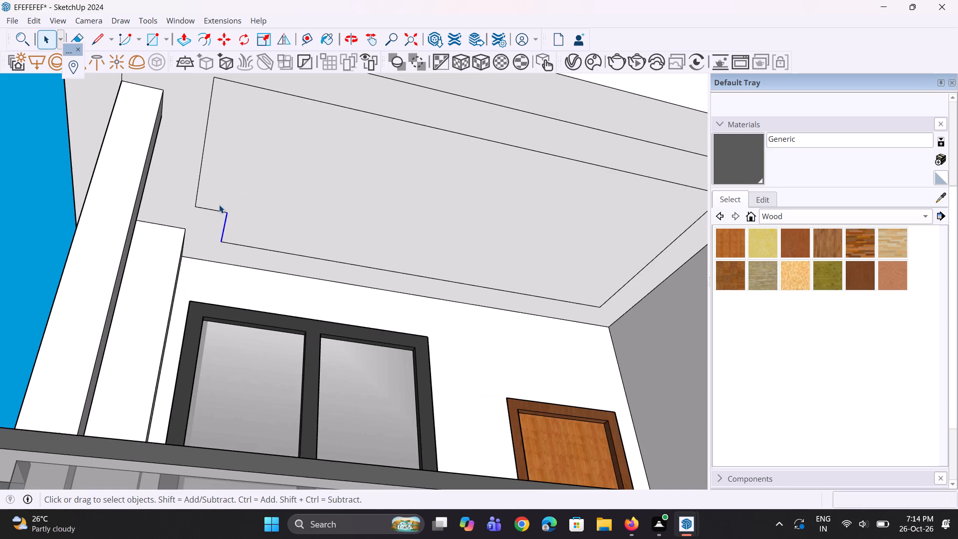
{"action": "key", "text": "m"}
{"action": "scroll", "coordinate": [219, 206], "scroll_direction": "up", "scroll_amount": 2}
{"action": "left_click", "coordinate": [230, 213]}
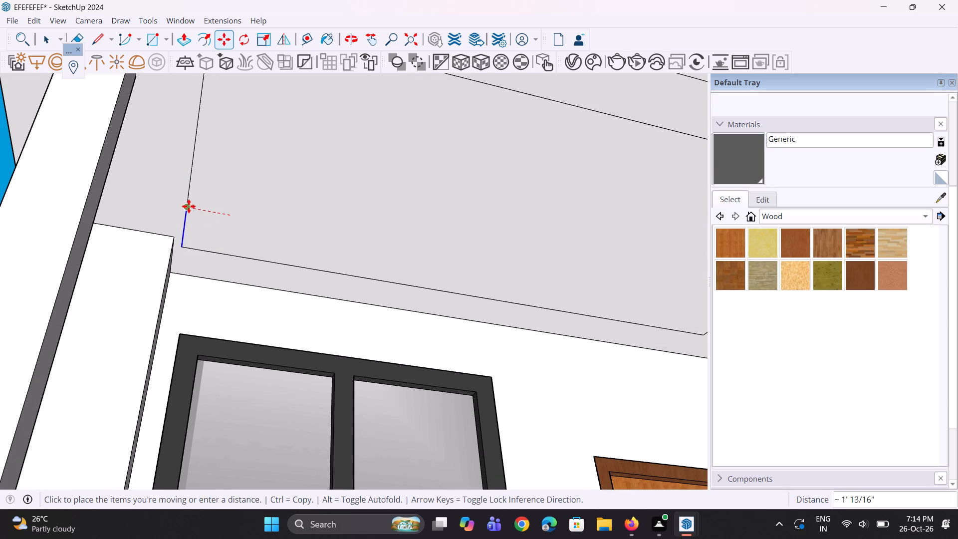
{"action": "left_click", "coordinate": [189, 206]}
Recess the inner ceiling panel of the upper balcony upward by about 2 9/16" with Push/Pull.
{"action": "scroll", "coordinate": [179, 244], "scroll_direction": "down", "scroll_amount": 5}
{"action": "key", "text": "space"}
{"action": "left_click", "coordinate": [239, 224]}
{"action": "scroll", "coordinate": [223, 228], "scroll_direction": "down", "scroll_amount": 5}
{"action": "scroll", "coordinate": [224, 227], "scroll_direction": "up", "scroll_amount": 2}
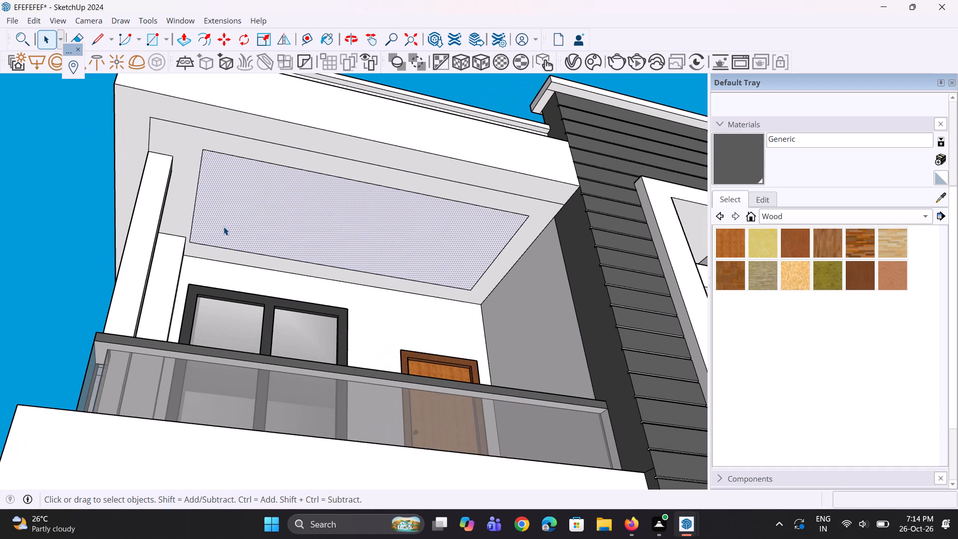
{"action": "middle_click_drag", "start_coordinate": [220, 225], "coordinate": [206, 226]}
{"action": "key", "text": "p"}
{"action": "left_click", "coordinate": [228, 221]}
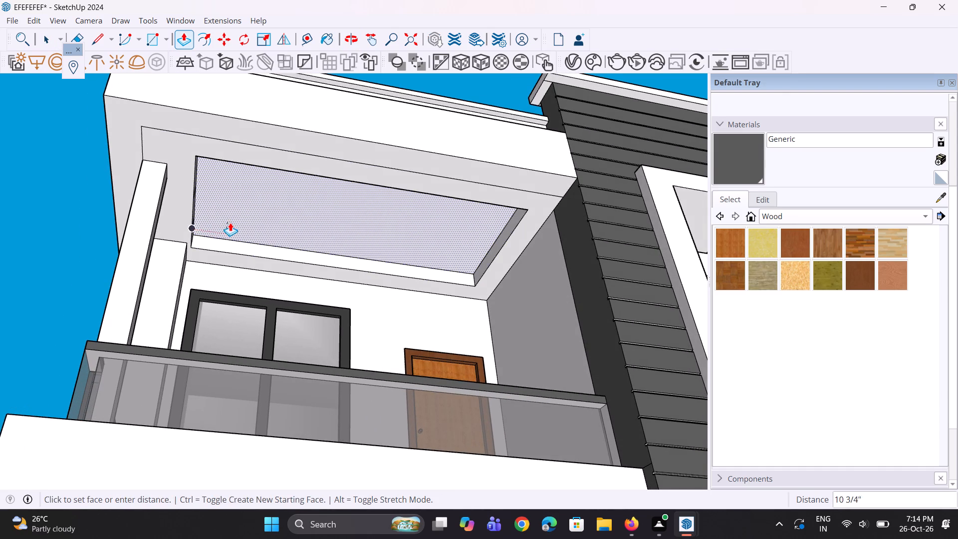
{"action": "scroll", "coordinate": [230, 223], "scroll_direction": "up", "scroll_amount": 4}
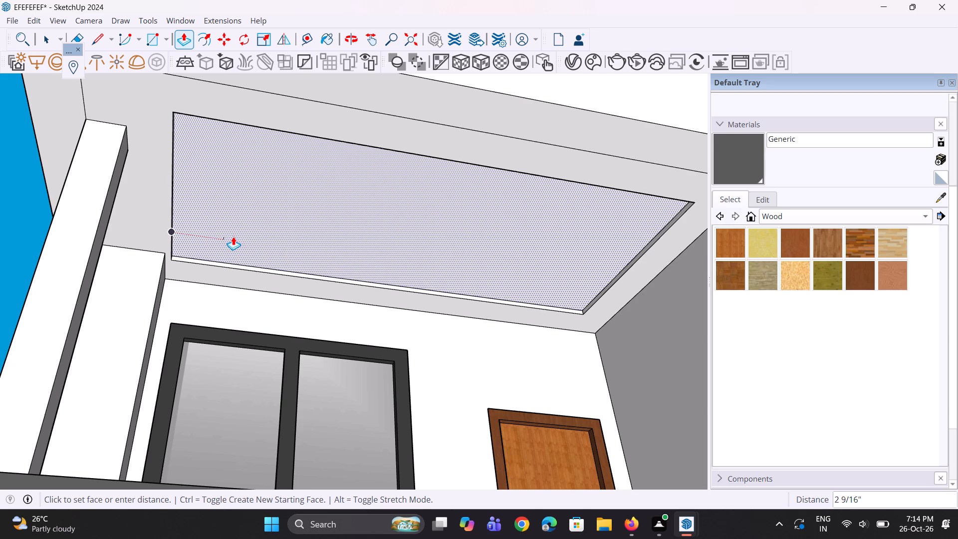
{"action": "left_click", "coordinate": [233, 237]}
{"action": "scroll", "coordinate": [238, 241], "scroll_direction": "down", "scroll_amount": 12}
{"action": "key", "text": "space"}
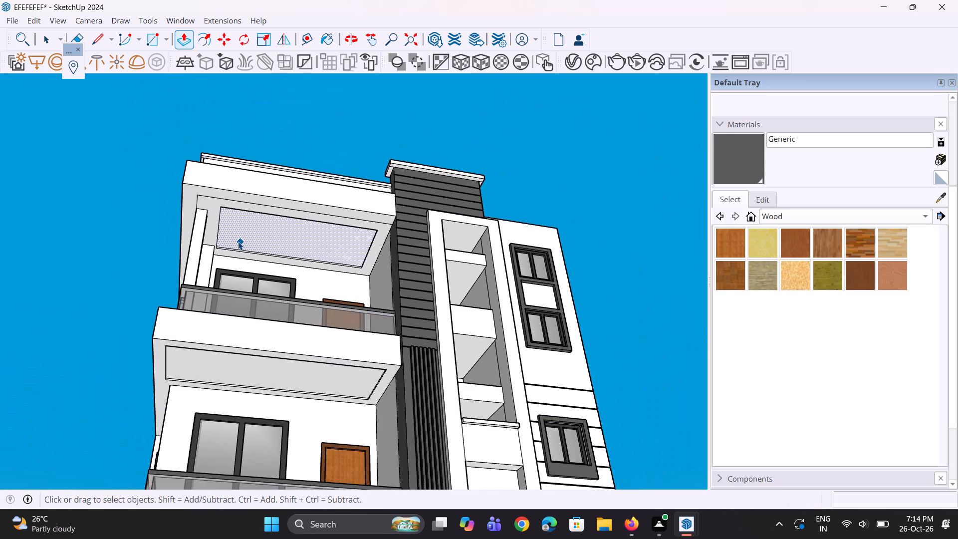
{"action": "key", "text": "space"}
{"action": "left_click", "coordinate": [127, 232]}
Examine the building's front and side facades, including the balconies, windows and boundary wall.
{"action": "middle_click_drag", "start_coordinate": [404, 239], "coordinate": [336, 227]}
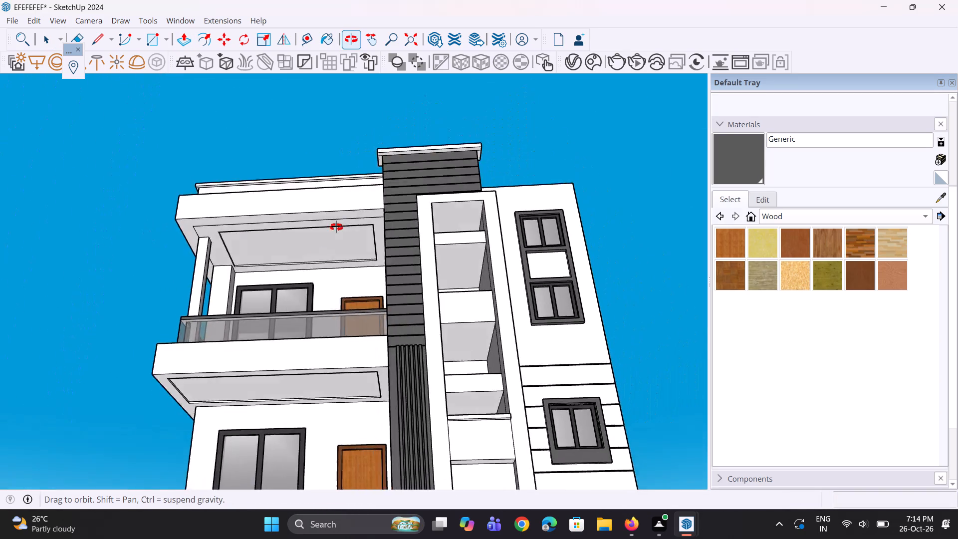
{"action": "middle_click_drag", "start_coordinate": [336, 227], "coordinate": [329, 213]}
{"action": "scroll", "coordinate": [241, 173], "scroll_direction": "down", "scroll_amount": 5}
{"action": "middle_click_drag", "start_coordinate": [261, 244], "coordinate": [305, 310]}
{"action": "scroll", "coordinate": [269, 266], "scroll_direction": "down", "scroll_amount": 6}
{"action": "scroll", "coordinate": [277, 274], "scroll_direction": "up", "scroll_amount": 1}
{"action": "middle_click_drag", "start_coordinate": [280, 286], "coordinate": [304, 362]}
{"action": "scroll", "coordinate": [313, 340], "scroll_direction": "up", "scroll_amount": 3}
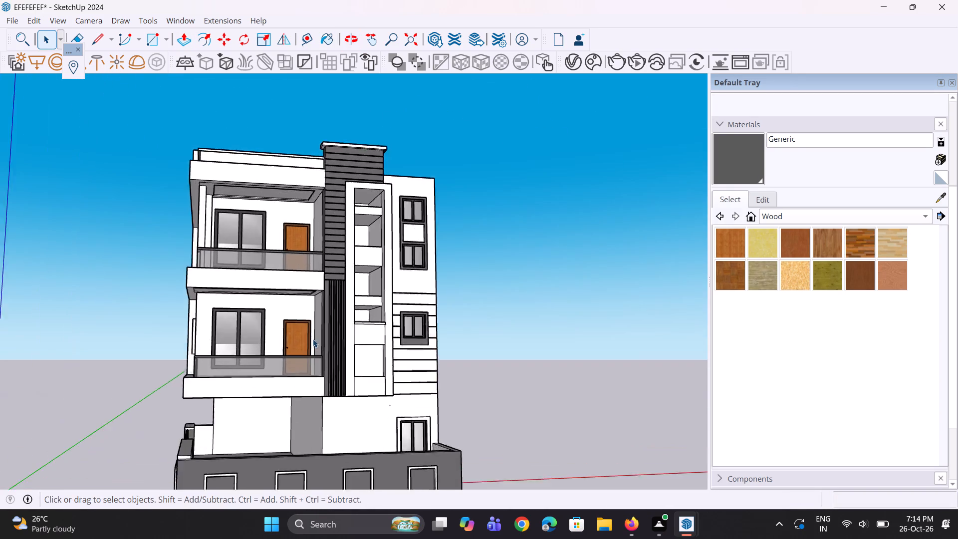
{"action": "scroll", "coordinate": [313, 339], "scroll_direction": "up", "scroll_amount": 2}
{"action": "scroll", "coordinate": [188, 274], "scroll_direction": "down", "scroll_amount": 5}
{"action": "middle_click_drag", "start_coordinate": [185, 274], "coordinate": [202, 363]}
{"action": "scroll", "coordinate": [192, 362], "scroll_direction": "up", "scroll_amount": 6}
{"action": "middle_click_drag", "start_coordinate": [117, 330], "coordinate": [288, 297]}
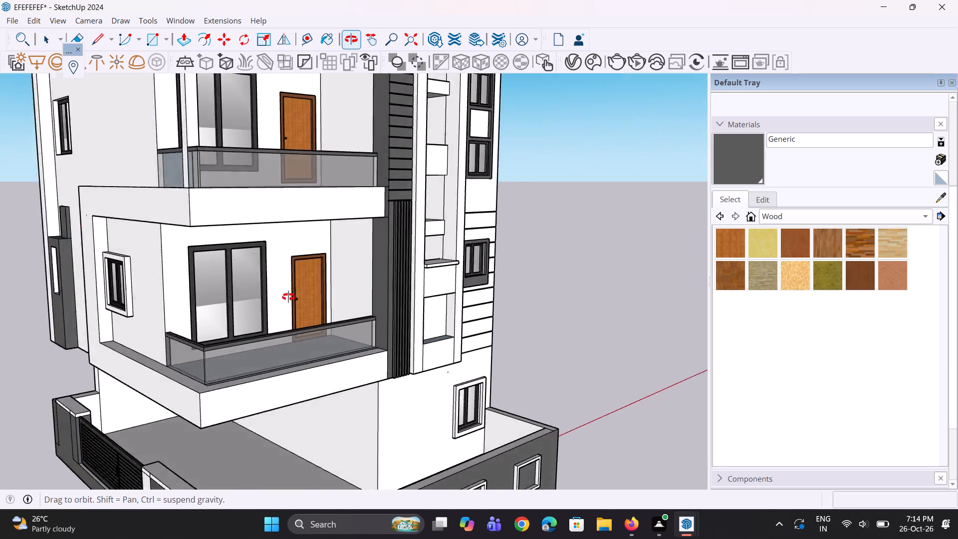
{"action": "middle_click_drag", "start_coordinate": [288, 297], "coordinate": [292, 295]}
{"action": "scroll", "coordinate": [251, 313], "scroll_direction": "down", "scroll_amount": 5}
{"action": "middle_click_drag", "start_coordinate": [204, 308], "coordinate": [243, 314]}
{"action": "scroll", "coordinate": [203, 307], "scroll_direction": "up", "scroll_amount": 1}
{"action": "scroll", "coordinate": [235, 315], "scroll_direction": "down", "scroll_amount": 5}
{"action": "scroll", "coordinate": [204, 321], "scroll_direction": "up", "scroll_amount": 3}
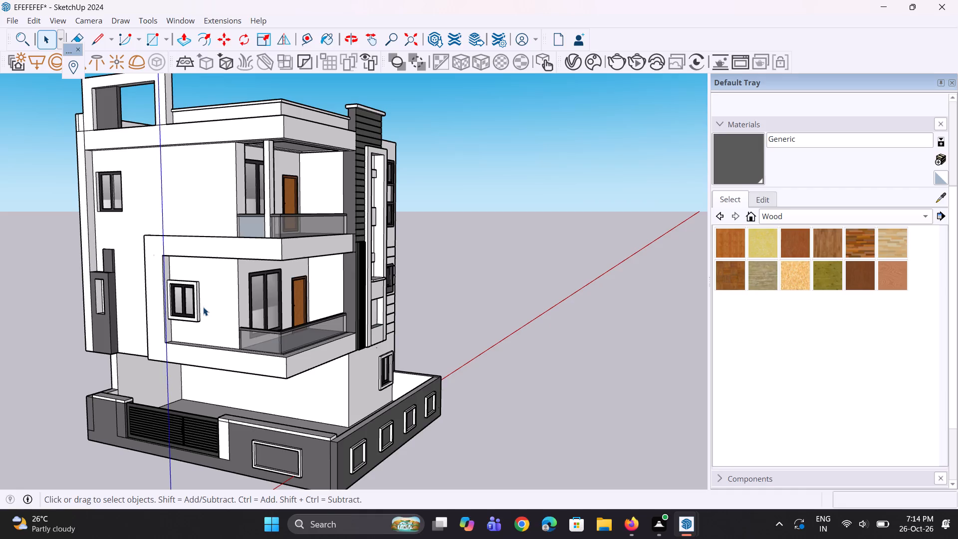
{"action": "scroll", "coordinate": [195, 330], "scroll_direction": "down", "scroll_amount": 4}
{"action": "middle_click_drag", "start_coordinate": [109, 344], "coordinate": [78, 341]}
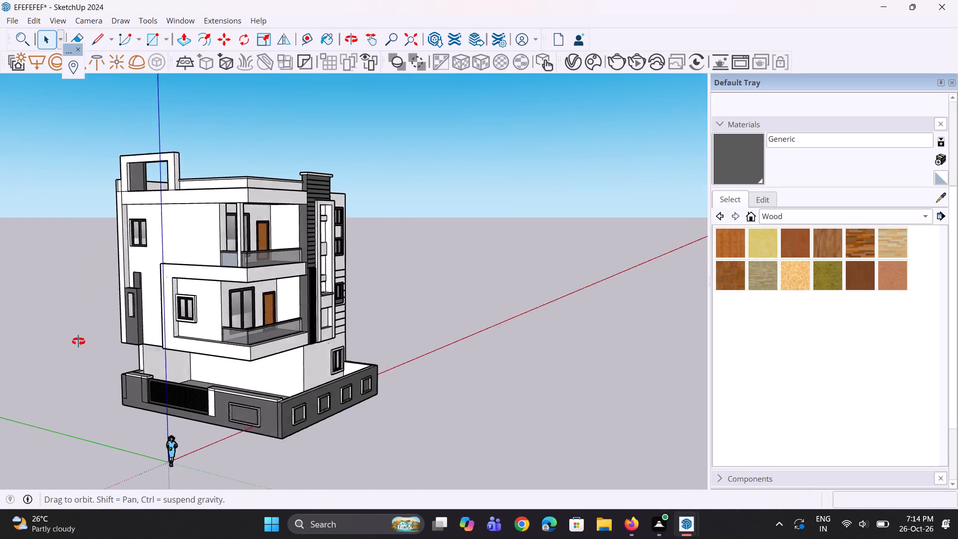
{"action": "middle_click_drag", "start_coordinate": [78, 341], "coordinate": [77, 341]}
Erase the short vertical edge dividing the white coping's front face on the wall beside the gate, keeping both adjoining faces.
{"action": "scroll", "coordinate": [101, 418], "scroll_direction": "up", "scroll_amount": 17}
{"action": "middle_click_drag", "start_coordinate": [201, 365], "coordinate": [205, 412]}
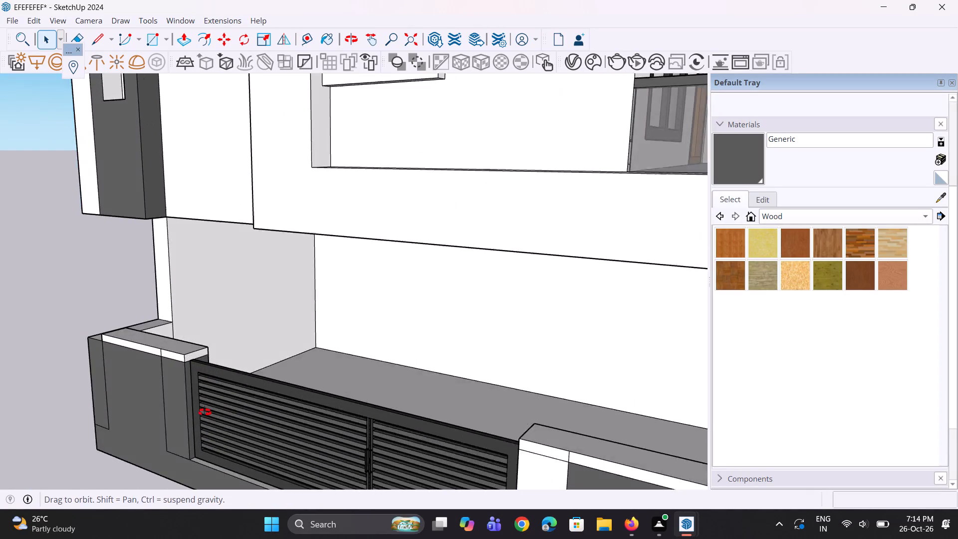
{"action": "middle_click_drag", "start_coordinate": [205, 412], "coordinate": [207, 419]}
{"action": "scroll", "coordinate": [183, 369], "scroll_direction": "up", "scroll_amount": 14}
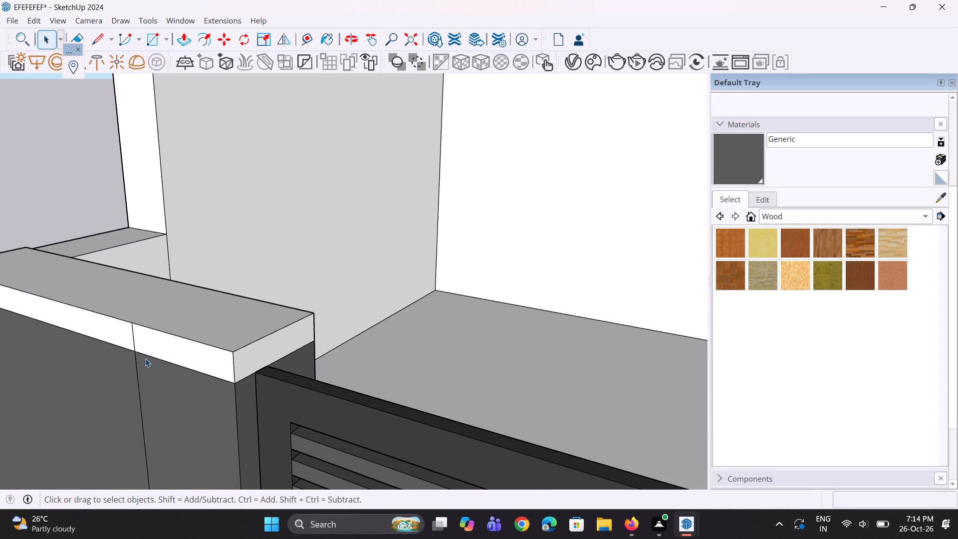
{"action": "key", "text": "e"}
{"action": "left_click", "coordinate": [132, 348]}
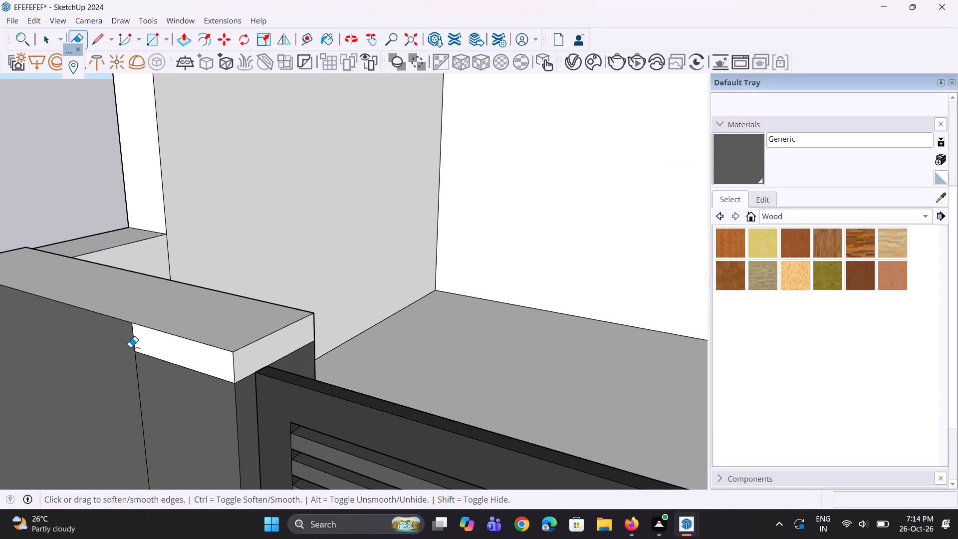
{"action": "scroll", "coordinate": [130, 347], "scroll_direction": "up", "scroll_amount": 3, "text": "ctrl"}
{"action": "key", "text": "ctrl+z"}
{"action": "scroll", "coordinate": [130, 347], "scroll_direction": "up", "scroll_amount": 3, "text": "ctrl"}
{"action": "left_click_drag", "start_coordinate": [132, 337], "coordinate": [153, 342]}
{"action": "scroll", "coordinate": [151, 340], "scroll_direction": "down", "scroll_amount": 5}
{"action": "middle_click_drag", "start_coordinate": [210, 304], "coordinate": [208, 304]}
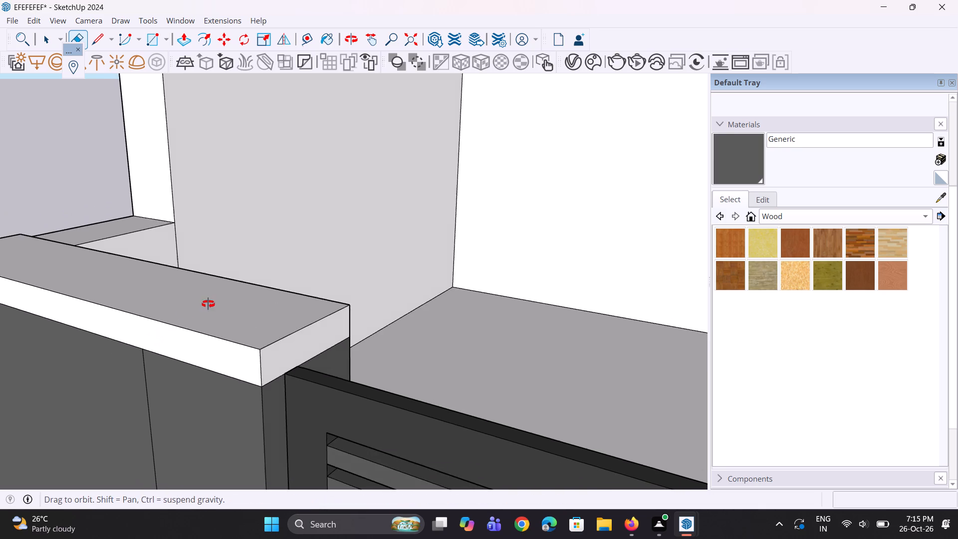
Erase the stray edges at the bottom outer corner of the boundary wall's end face near the gate.
{"action": "middle_click_drag", "start_coordinate": [208, 304], "coordinate": [297, 278]}
{"action": "scroll", "coordinate": [299, 277], "scroll_direction": "down", "scroll_amount": 6}
{"action": "middle_click_drag", "start_coordinate": [160, 333], "coordinate": [533, 306]}
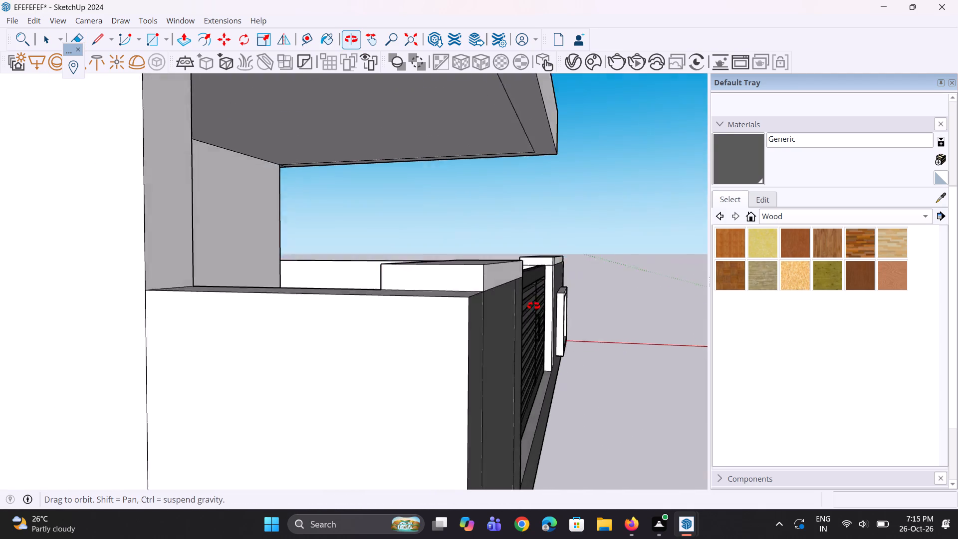
{"action": "middle_click_drag", "start_coordinate": [533, 306], "coordinate": [360, 309]}
{"action": "scroll", "coordinate": [193, 296], "scroll_direction": "up", "scroll_amount": 7}
{"action": "scroll", "coordinate": [192, 297], "scroll_direction": "down", "scroll_amount": 5}
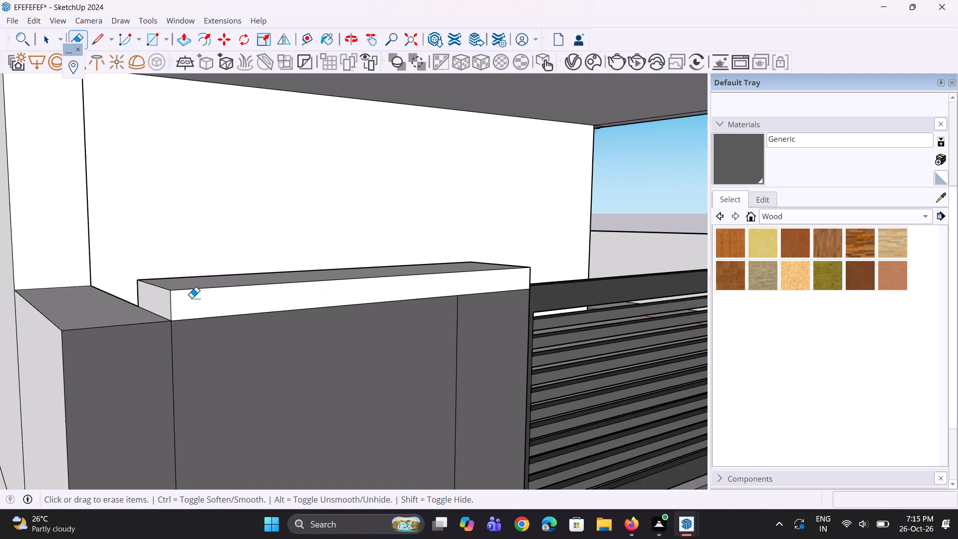
{"action": "scroll", "coordinate": [192, 298], "scroll_direction": "down", "scroll_amount": 19}
{"action": "scroll", "coordinate": [188, 383], "scroll_direction": "up", "scroll_amount": 8}
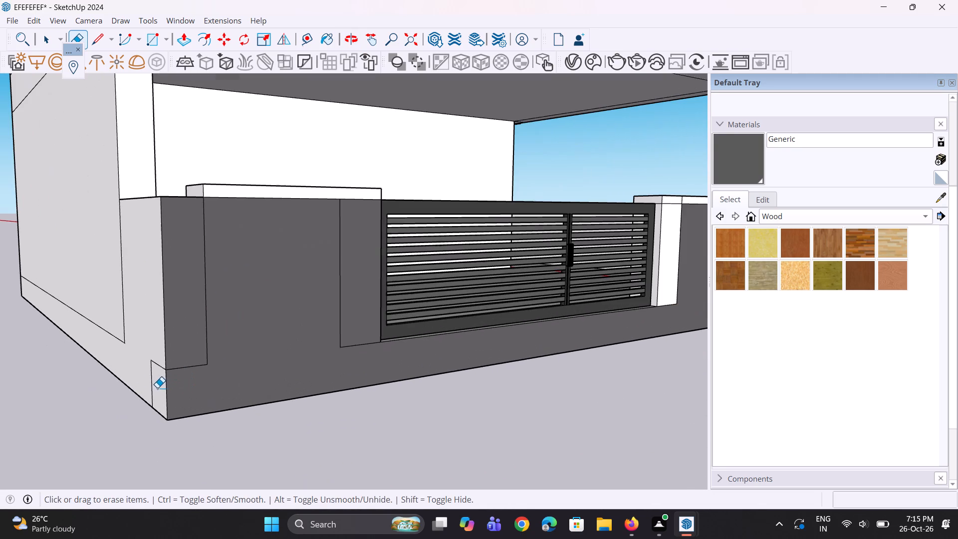
{"action": "left_click", "coordinate": [154, 386]}
{"action": "left_click_drag", "start_coordinate": [162, 364], "coordinate": [160, 368]}
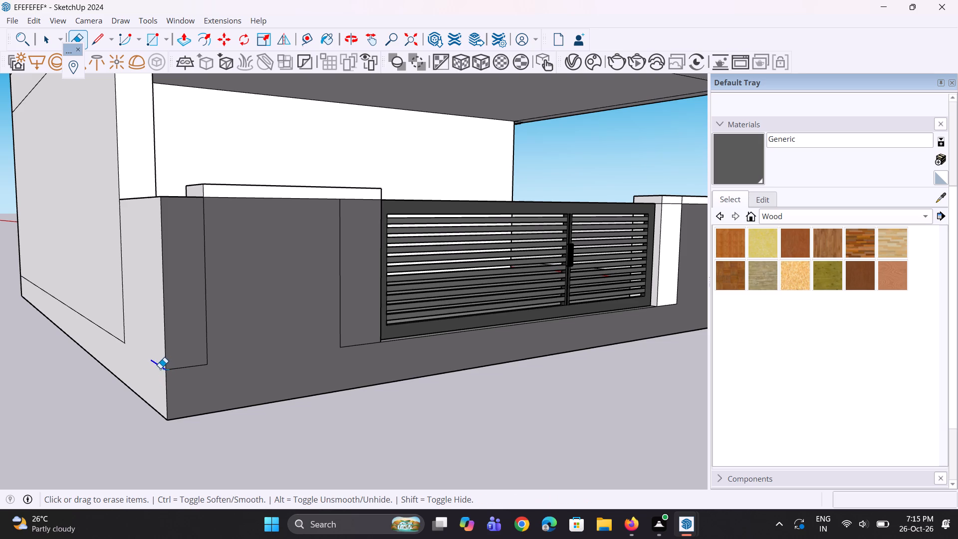
Examine the boundary wall, gate and the underside of the overhang above the driveway.
{"action": "scroll", "coordinate": [140, 372], "scroll_direction": "down", "scroll_amount": 12}
{"action": "middle_click_drag", "start_coordinate": [536, 276], "coordinate": [122, 287]}
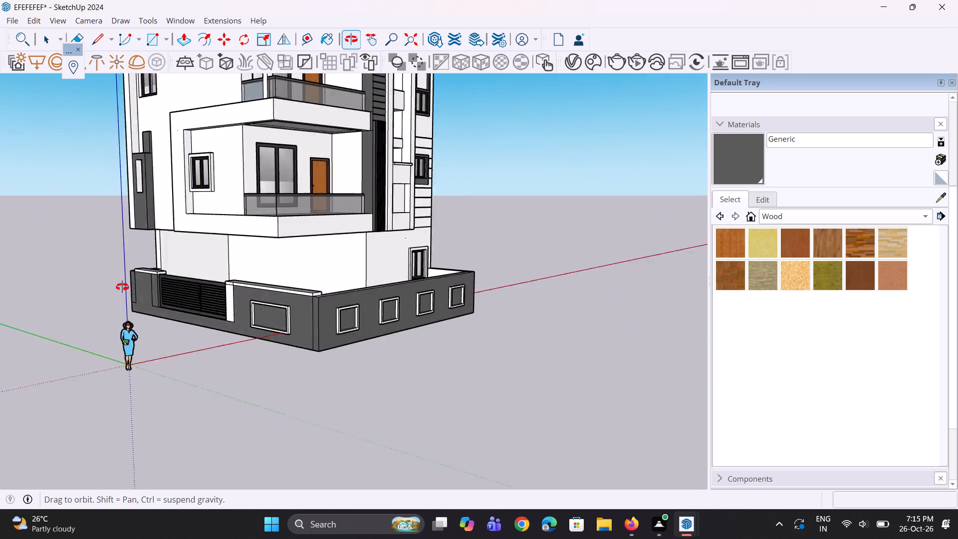
{"action": "middle_click_drag", "start_coordinate": [122, 287], "coordinate": [110, 287]}
{"action": "scroll", "coordinate": [298, 275], "scroll_direction": "up", "scroll_amount": 11}
{"action": "scroll", "coordinate": [273, 302], "scroll_direction": "down", "scroll_amount": 7}
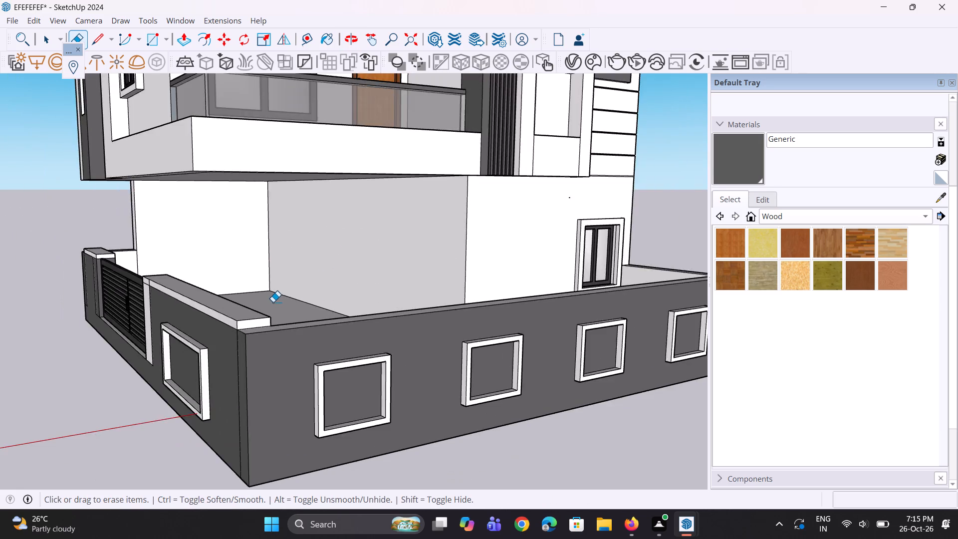
{"action": "scroll", "coordinate": [273, 302], "scroll_direction": "down", "scroll_amount": 3}
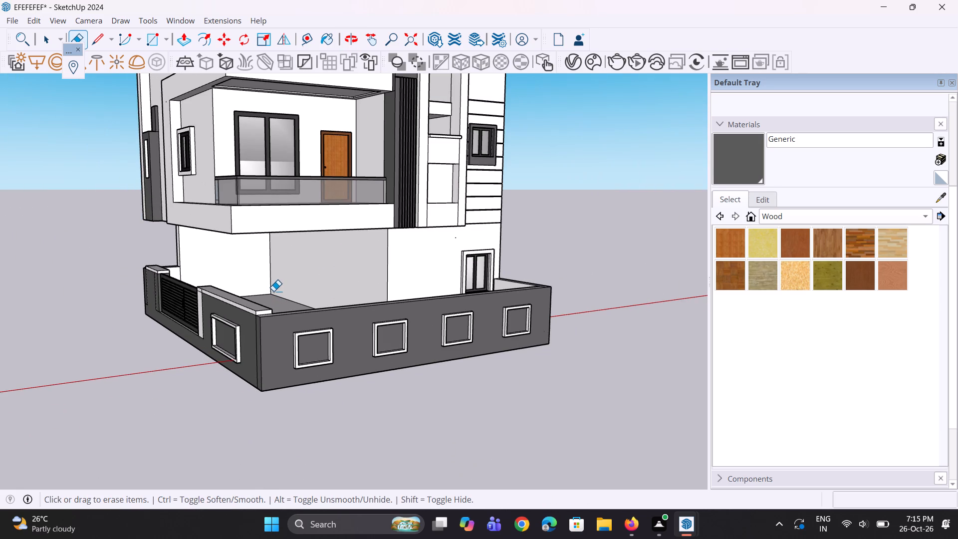
{"action": "middle_click_drag", "start_coordinate": [253, 295], "coordinate": [494, 340]}
{"action": "scroll", "coordinate": [431, 309], "scroll_direction": "down", "scroll_amount": 5}
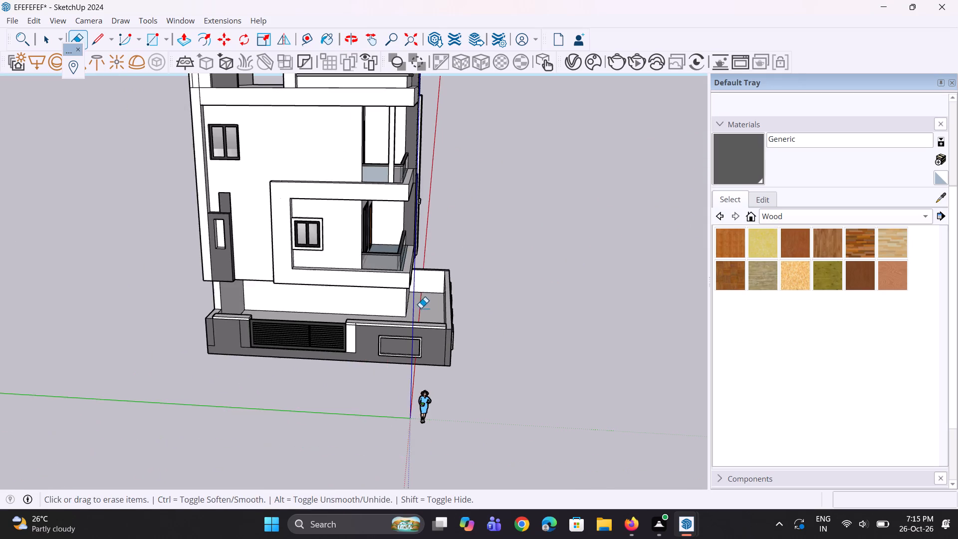
{"action": "middle_click_drag", "start_coordinate": [383, 306], "coordinate": [226, 302]}
{"action": "scroll", "coordinate": [228, 302], "scroll_direction": "up", "scroll_amount": 5}
{"action": "middle_click_drag", "start_coordinate": [257, 309], "coordinate": [252, 307]}
{"action": "scroll", "coordinate": [304, 272], "scroll_direction": "up", "scroll_amount": 6}
{"action": "middle_click_drag", "start_coordinate": [304, 279], "coordinate": [315, 216]}
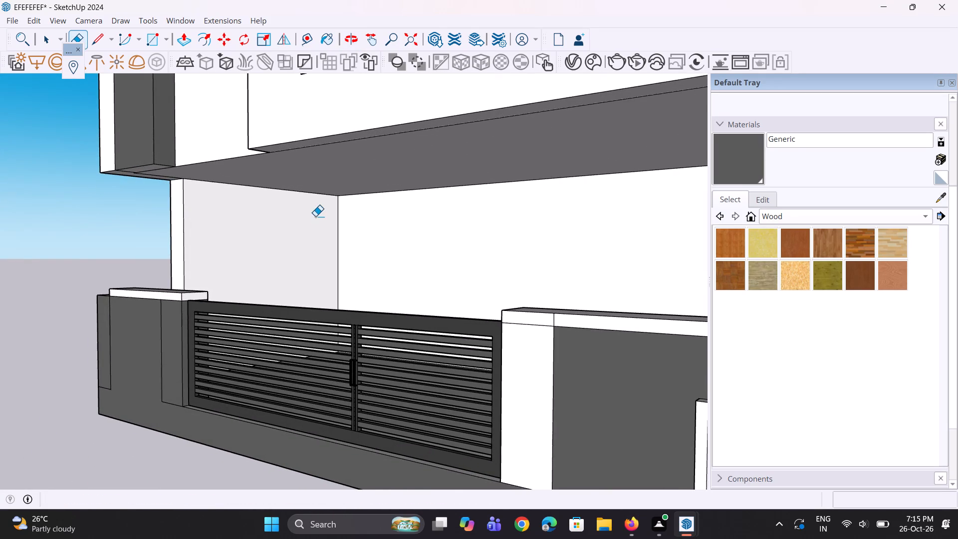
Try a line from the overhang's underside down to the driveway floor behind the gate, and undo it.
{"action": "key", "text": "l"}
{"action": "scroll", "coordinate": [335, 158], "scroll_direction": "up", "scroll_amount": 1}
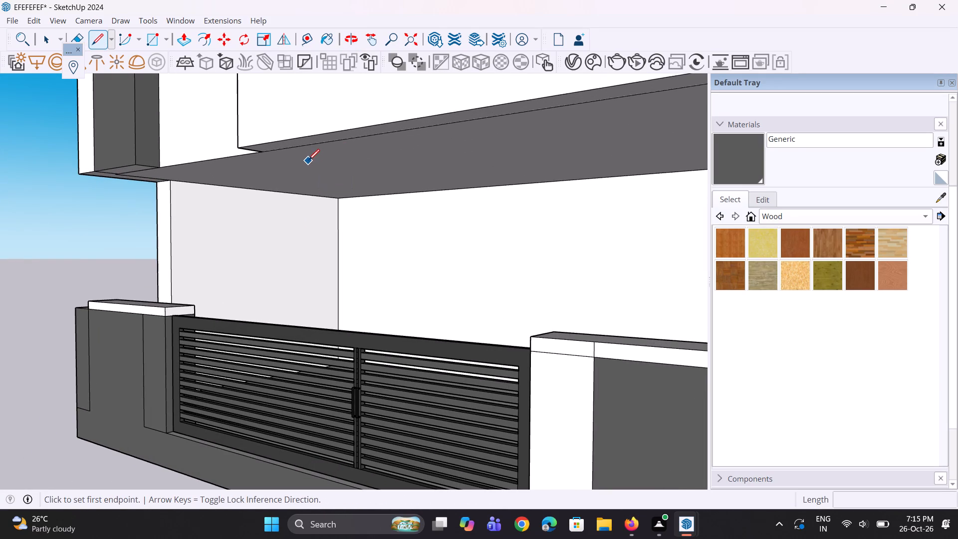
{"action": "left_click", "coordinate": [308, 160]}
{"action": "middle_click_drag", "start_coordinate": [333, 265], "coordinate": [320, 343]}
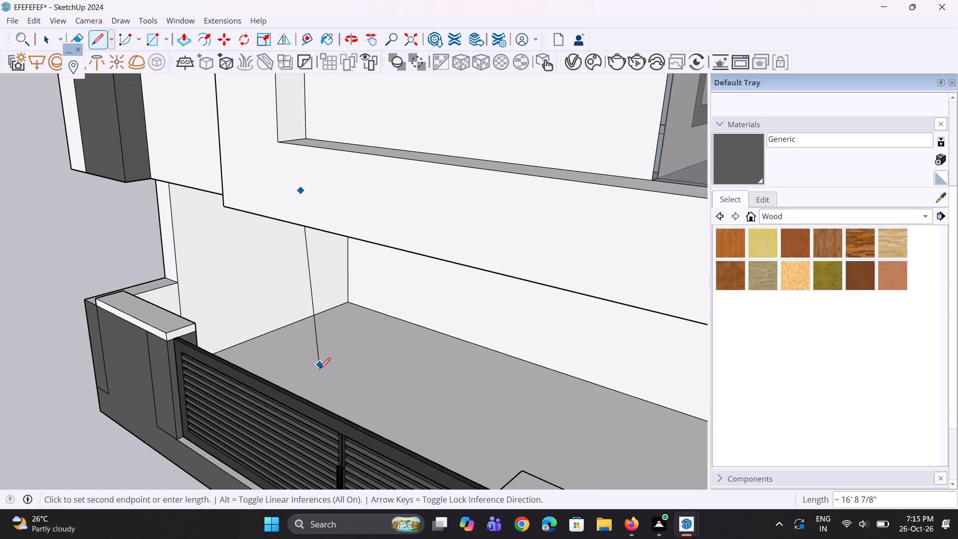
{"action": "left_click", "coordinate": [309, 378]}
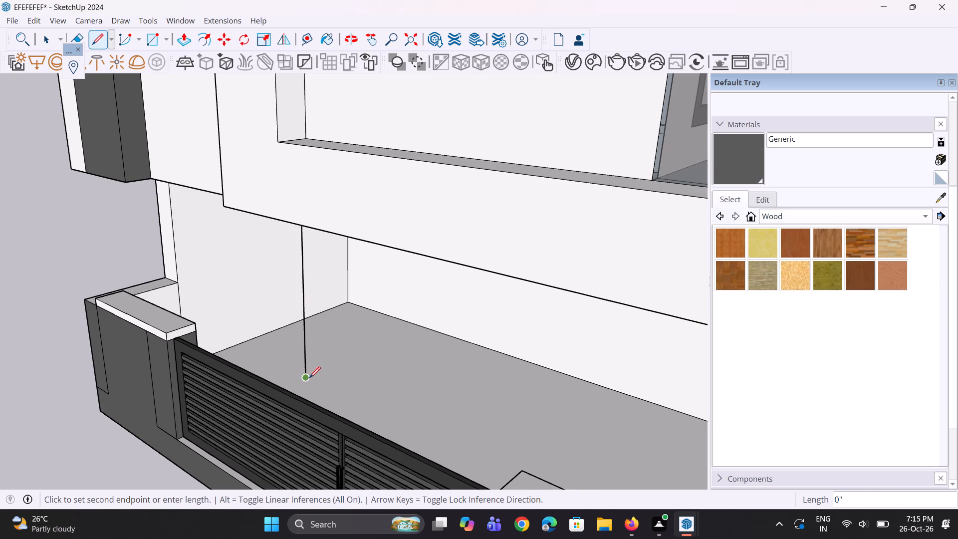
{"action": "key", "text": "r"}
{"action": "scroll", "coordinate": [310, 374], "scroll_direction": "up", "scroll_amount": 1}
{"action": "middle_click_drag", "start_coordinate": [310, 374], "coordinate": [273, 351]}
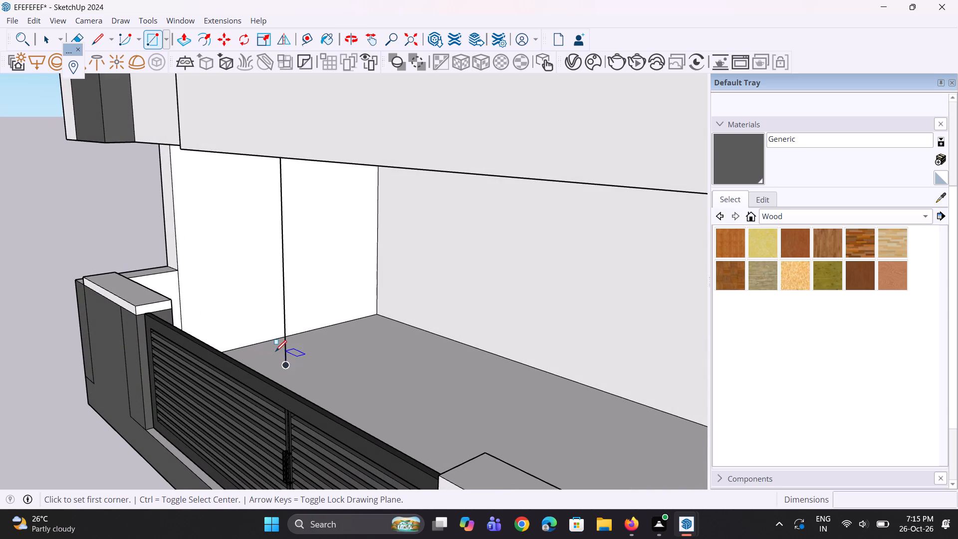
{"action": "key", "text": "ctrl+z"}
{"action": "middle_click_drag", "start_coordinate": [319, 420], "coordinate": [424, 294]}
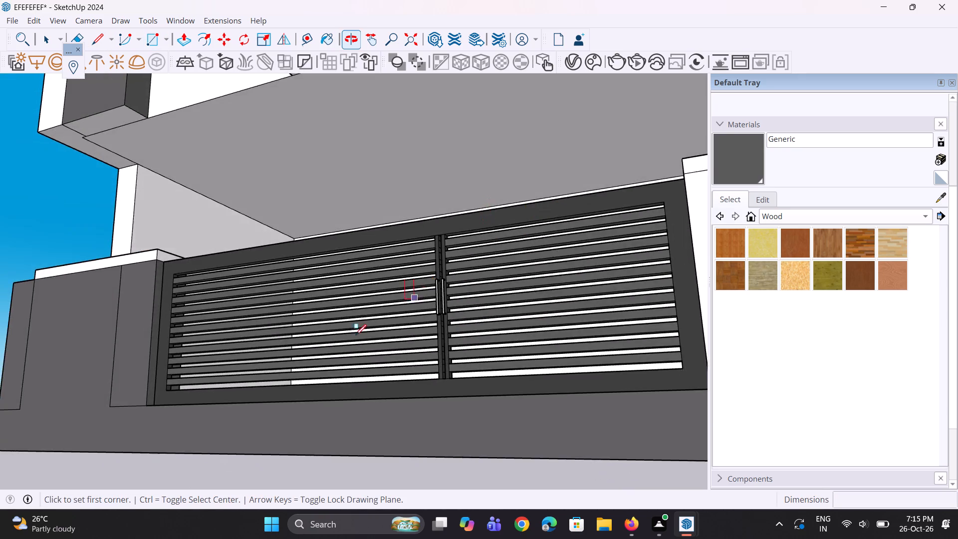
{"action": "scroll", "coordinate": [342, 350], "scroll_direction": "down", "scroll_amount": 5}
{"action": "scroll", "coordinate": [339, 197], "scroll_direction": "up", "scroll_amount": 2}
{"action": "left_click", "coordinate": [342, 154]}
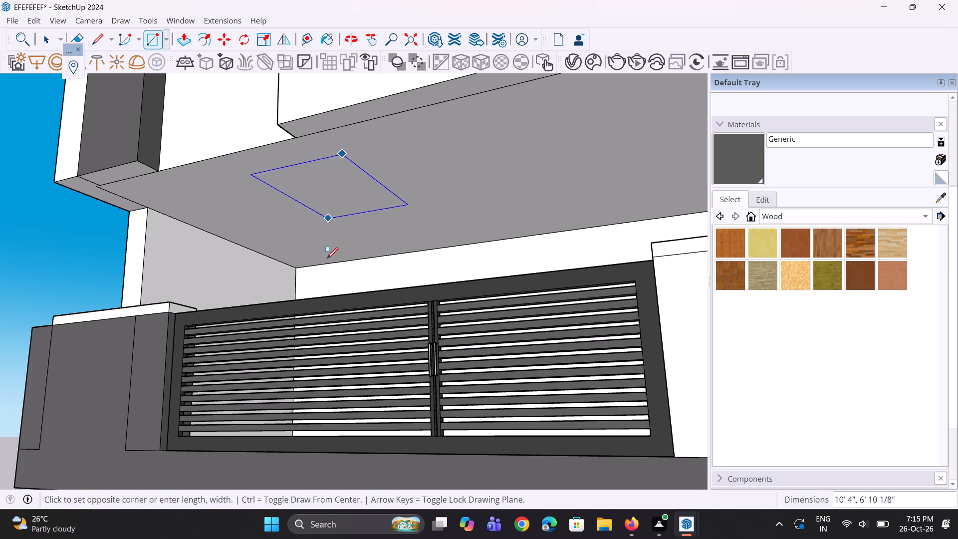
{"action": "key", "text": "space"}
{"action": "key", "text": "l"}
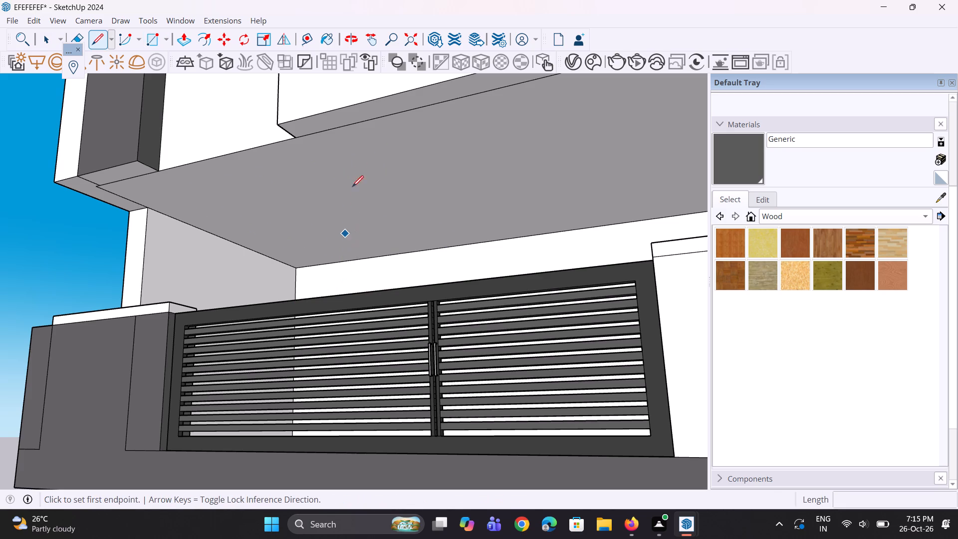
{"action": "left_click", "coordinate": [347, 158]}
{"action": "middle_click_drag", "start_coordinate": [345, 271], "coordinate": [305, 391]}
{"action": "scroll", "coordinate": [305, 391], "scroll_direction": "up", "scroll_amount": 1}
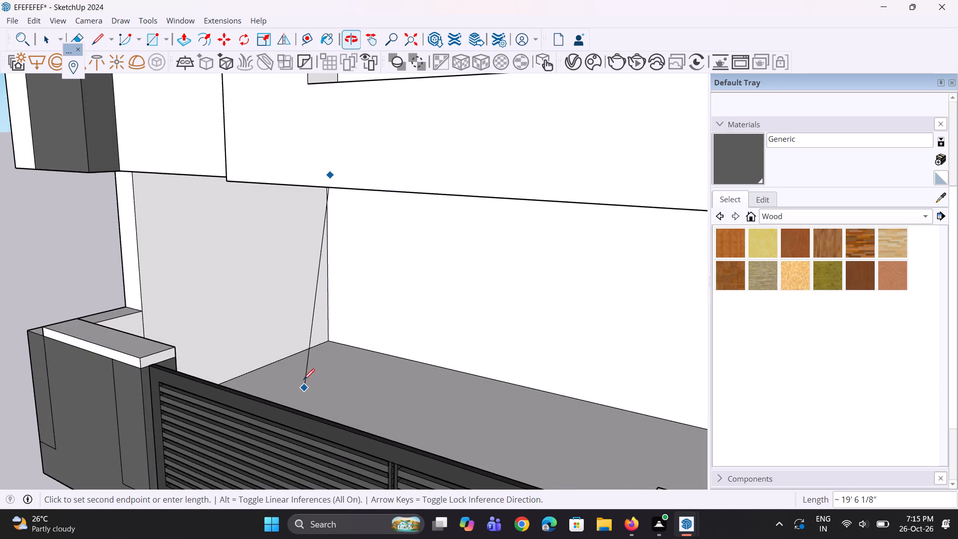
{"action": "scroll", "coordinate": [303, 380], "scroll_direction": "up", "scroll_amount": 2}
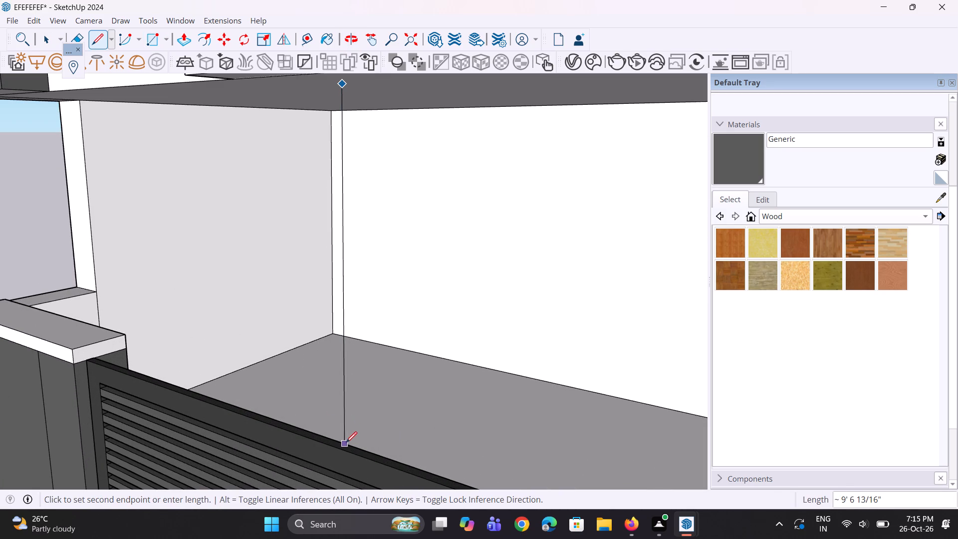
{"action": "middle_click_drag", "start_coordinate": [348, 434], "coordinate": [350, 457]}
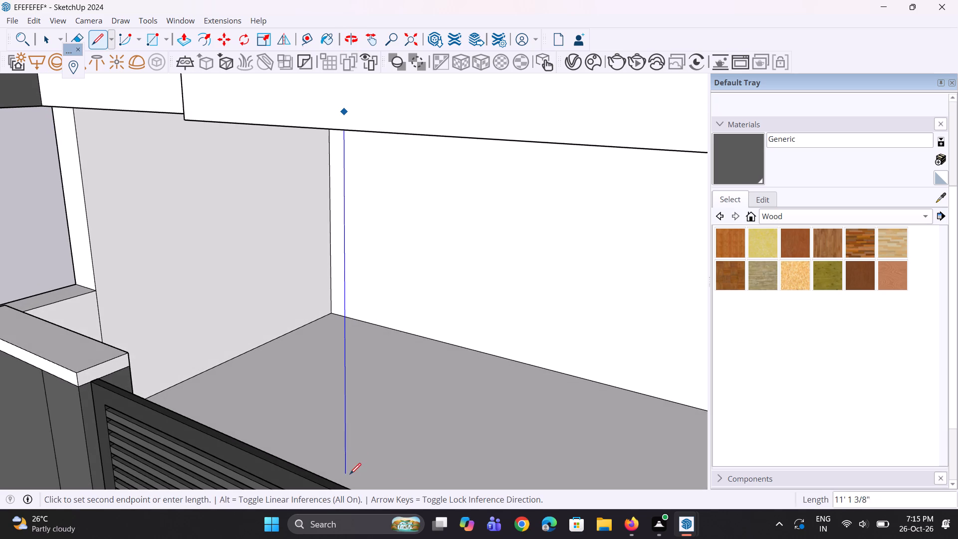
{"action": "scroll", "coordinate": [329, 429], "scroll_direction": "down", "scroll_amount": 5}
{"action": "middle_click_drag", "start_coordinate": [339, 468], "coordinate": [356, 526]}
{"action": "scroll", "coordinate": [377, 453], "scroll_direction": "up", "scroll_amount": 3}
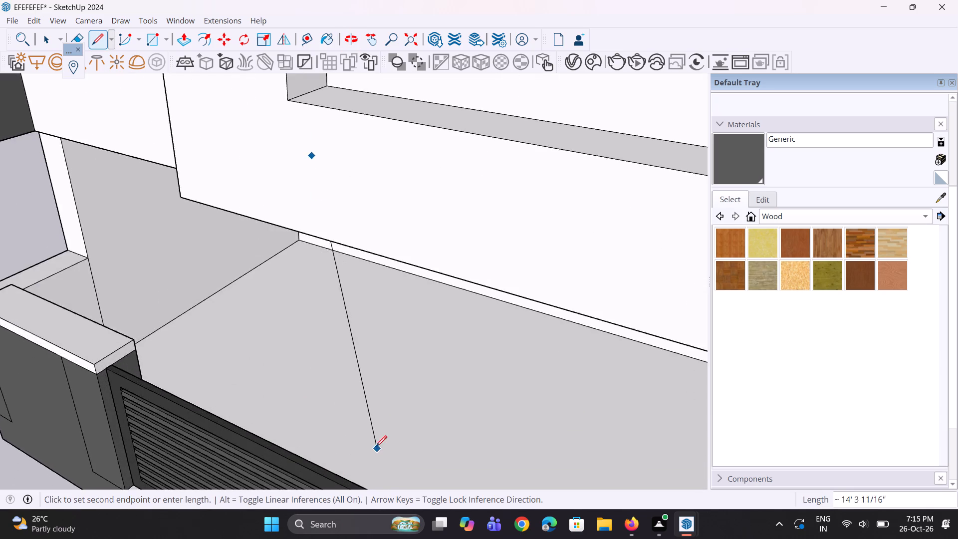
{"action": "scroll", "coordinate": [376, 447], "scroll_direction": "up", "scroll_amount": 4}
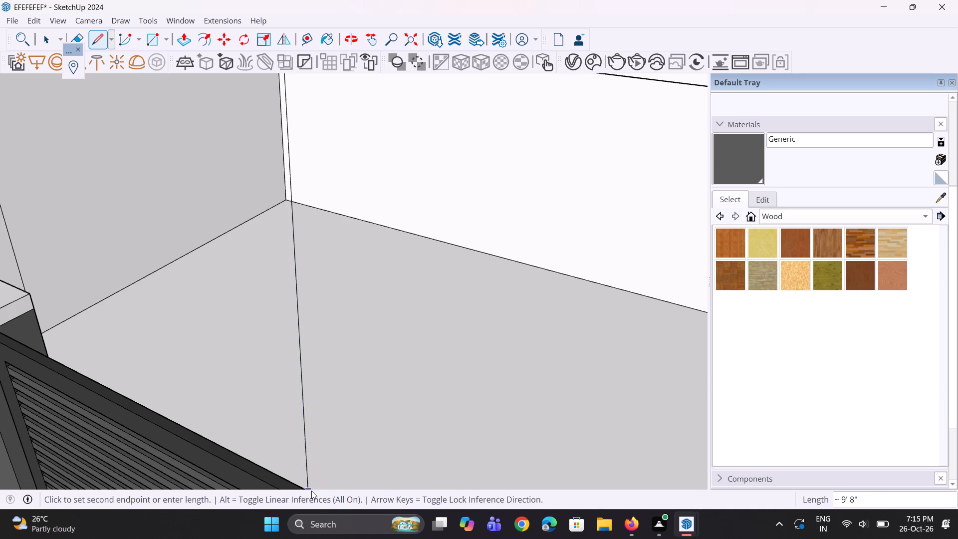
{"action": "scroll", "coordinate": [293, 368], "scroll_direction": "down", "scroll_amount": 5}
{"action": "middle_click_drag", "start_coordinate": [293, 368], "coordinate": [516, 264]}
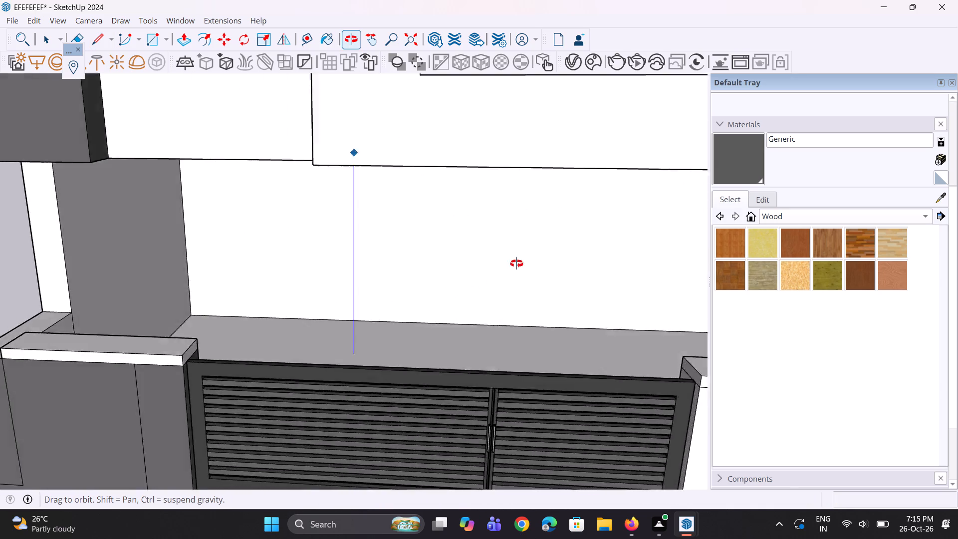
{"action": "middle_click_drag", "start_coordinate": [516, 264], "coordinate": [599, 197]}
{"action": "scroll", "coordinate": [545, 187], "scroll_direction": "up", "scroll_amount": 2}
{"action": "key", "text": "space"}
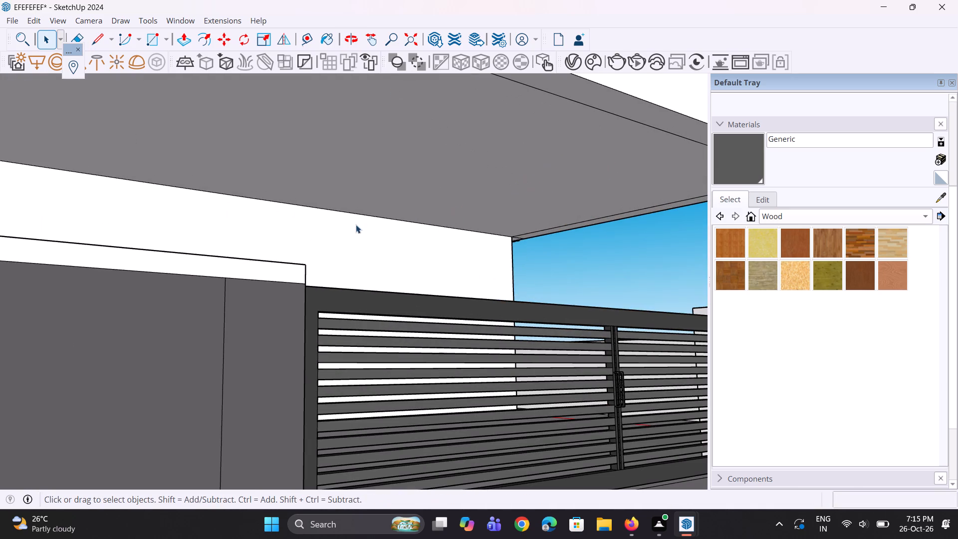
Draw a square about 1' 3" per side on the driveway floor, behind the wall beside the gate and below the overhang.
{"action": "scroll", "coordinate": [354, 225], "scroll_direction": "down", "scroll_amount": 6}
{"action": "middle_click_drag", "start_coordinate": [373, 211], "coordinate": [291, 387]}
{"action": "scroll", "coordinate": [273, 297], "scroll_direction": "down", "scroll_amount": 6}
{"action": "middle_click_drag", "start_coordinate": [350, 397], "coordinate": [145, 365]}
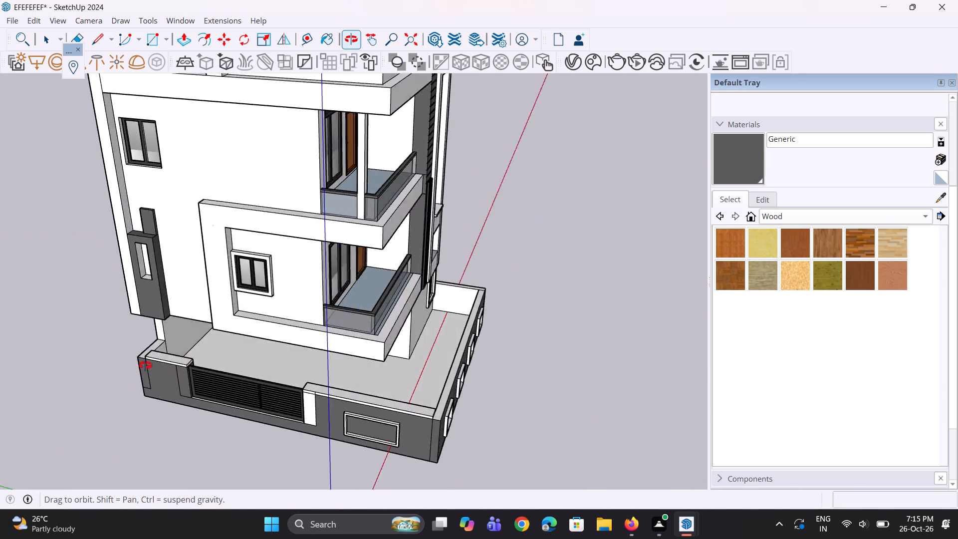
{"action": "scroll", "coordinate": [161, 370], "scroll_direction": "up", "scroll_amount": 1}
{"action": "middle_click_drag", "start_coordinate": [145, 365], "coordinate": [0, 282]}
{"action": "scroll", "coordinate": [263, 347], "scroll_direction": "up", "scroll_amount": 7}
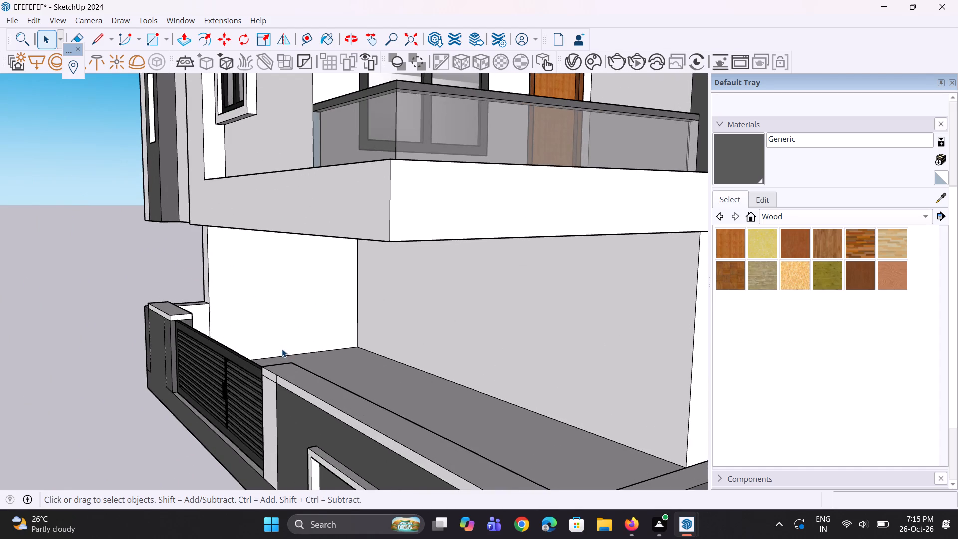
{"action": "scroll", "coordinate": [282, 349], "scroll_direction": "down", "scroll_amount": 4}
{"action": "scroll", "coordinate": [281, 347], "scroll_direction": "up", "scroll_amount": 2}
{"action": "middle_click_drag", "start_coordinate": [281, 347], "coordinate": [288, 365]}
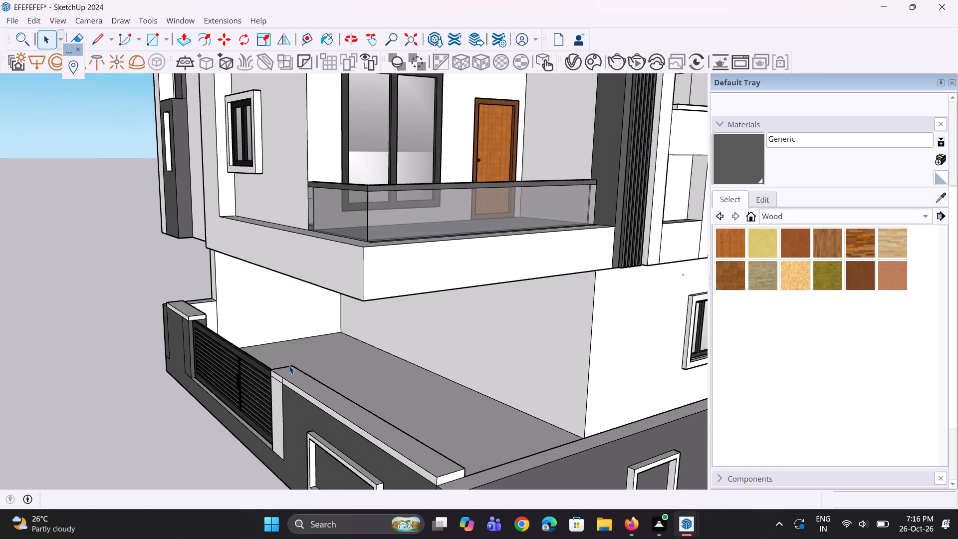
{"action": "scroll", "coordinate": [289, 365], "scroll_direction": "up", "scroll_amount": 6}
{"action": "middle_click_drag", "start_coordinate": [300, 371], "coordinate": [307, 392]}
{"action": "scroll", "coordinate": [329, 383], "scroll_direction": "up", "scroll_amount": 4}
{"action": "scroll", "coordinate": [341, 375], "scroll_direction": "down", "scroll_amount": 1}
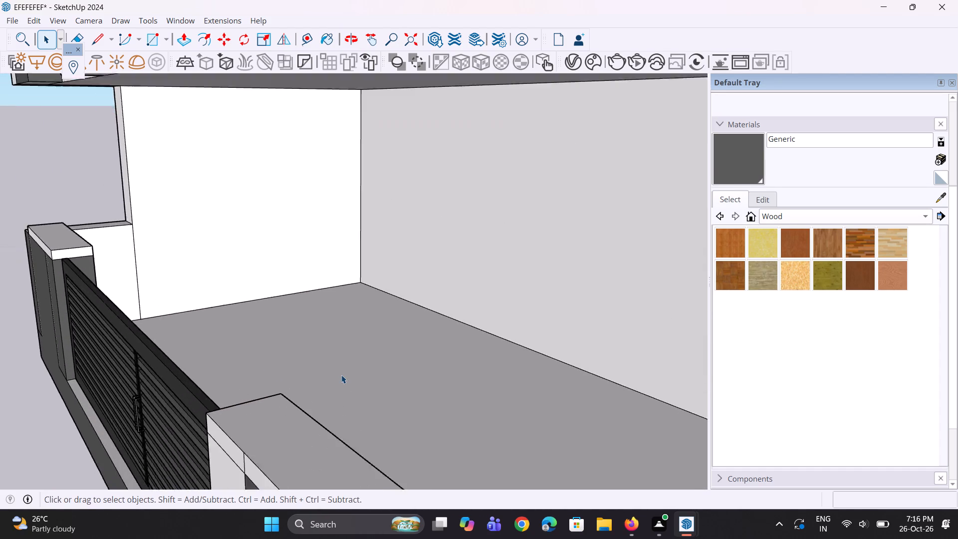
{"action": "scroll", "coordinate": [341, 375], "scroll_direction": "down", "scroll_amount": 7}
{"action": "middle_click_drag", "start_coordinate": [293, 380], "coordinate": [589, 478]}
{"action": "scroll", "coordinate": [431, 375], "scroll_direction": "up", "scroll_amount": 4}
{"action": "middle_click_drag", "start_coordinate": [429, 373], "coordinate": [430, 377]}
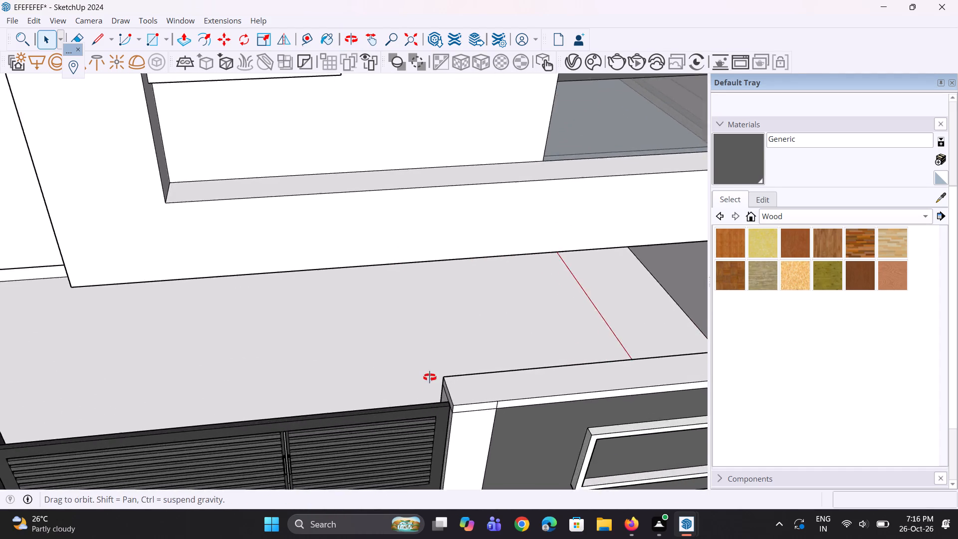
{"action": "middle_click_drag", "start_coordinate": [430, 377], "coordinate": [441, 404]}
{"action": "scroll", "coordinate": [442, 400], "scroll_direction": "up", "scroll_amount": 6}
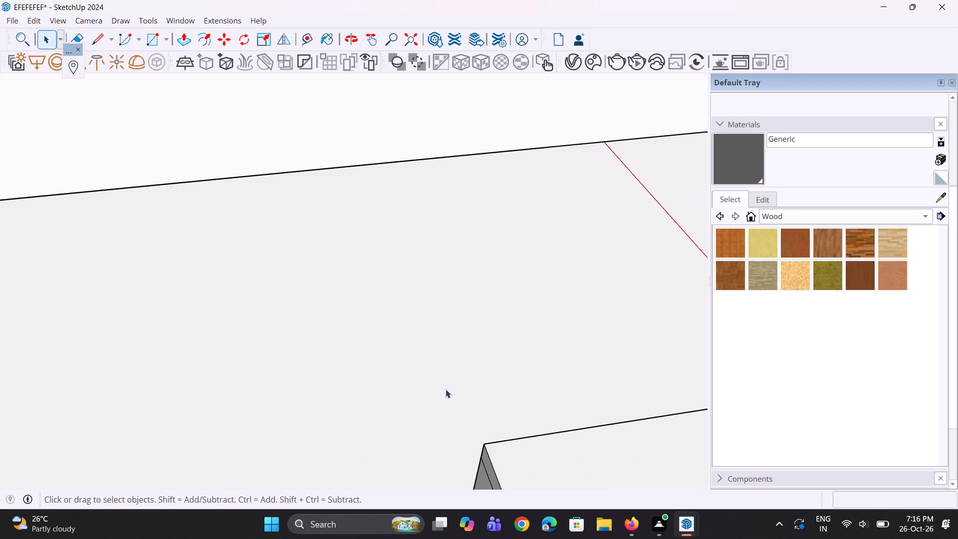
{"action": "key", "text": "r"}
{"action": "scroll", "coordinate": [446, 389], "scroll_direction": "up", "scroll_amount": 3}
{"action": "left_click", "coordinate": [441, 374]}
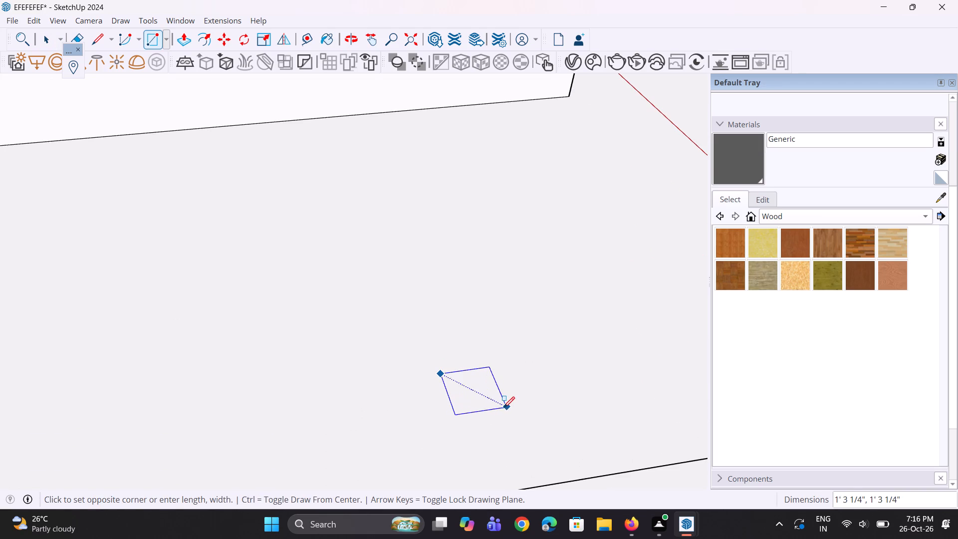
{"action": "left_click", "coordinate": [503, 408]}
Push/Pull the small floor square up 14' to the overhang's underside as a support column.
{"action": "middle_click_drag", "start_coordinate": [485, 409], "coordinate": [346, 354]}
{"action": "scroll", "coordinate": [278, 314], "scroll_direction": "down", "scroll_amount": 6}
{"action": "scroll", "coordinate": [325, 282], "scroll_direction": "down", "scroll_amount": 5}
{"action": "middle_click_drag", "start_coordinate": [370, 305], "coordinate": [329, 416]}
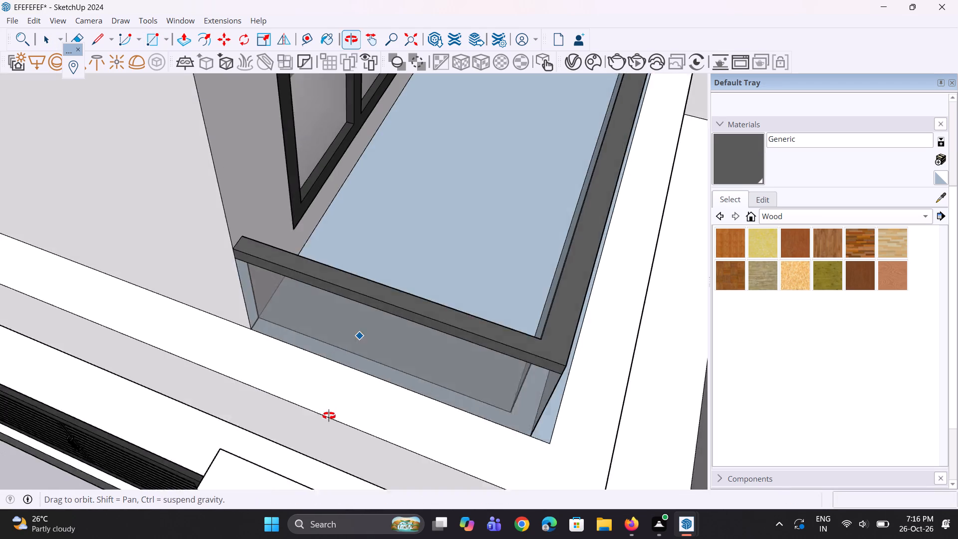
{"action": "middle_click_drag", "start_coordinate": [329, 416], "coordinate": [327, 417]}
{"action": "scroll", "coordinate": [324, 385], "scroll_direction": "down", "scroll_amount": 6}
{"action": "scroll", "coordinate": [320, 486], "scroll_direction": "up", "scroll_amount": 1}
{"action": "middle_click_drag", "start_coordinate": [320, 486], "coordinate": [402, 422]}
{"action": "scroll", "coordinate": [388, 429], "scroll_direction": "up", "scroll_amount": 2}
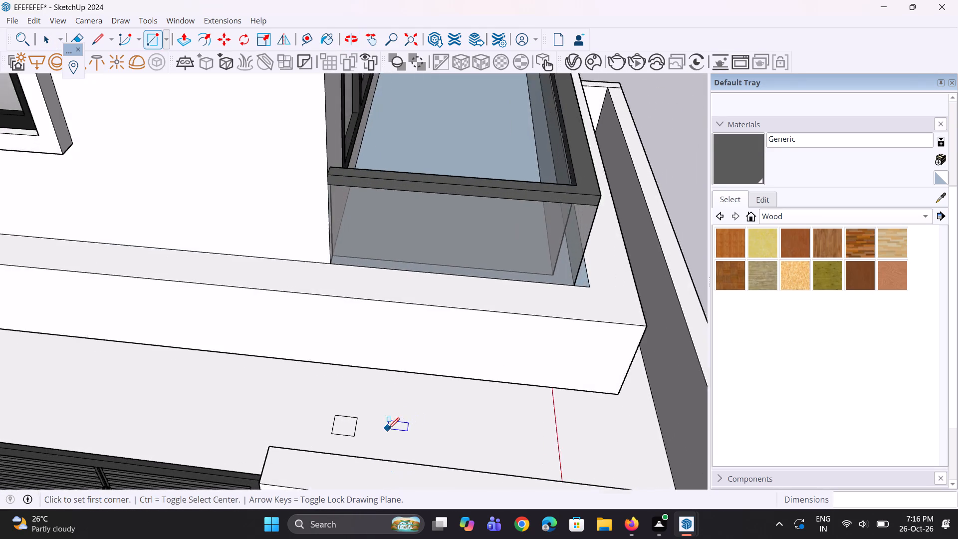
{"action": "key", "text": "p"}
{"action": "left_click", "coordinate": [345, 422]}
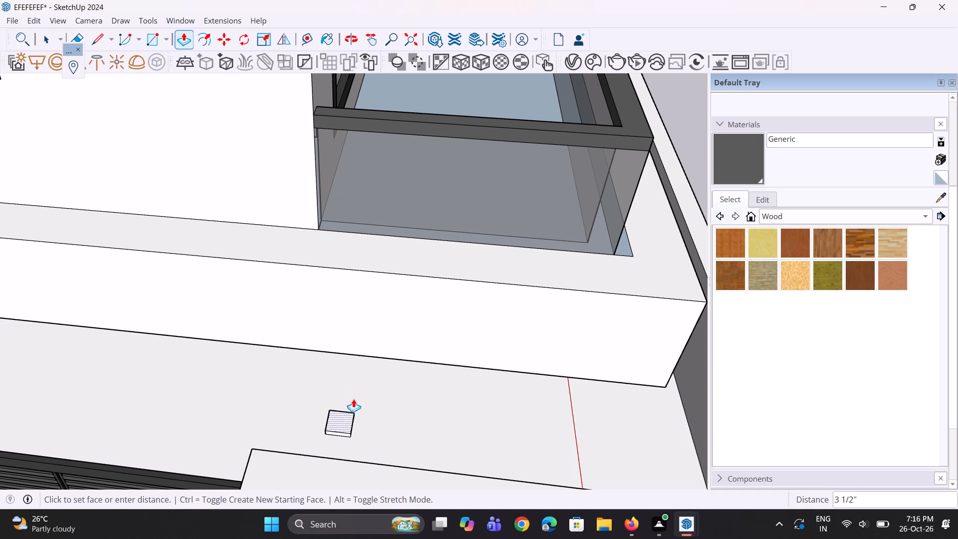
{"action": "middle_click_drag", "start_coordinate": [359, 374], "coordinate": [360, 297]}
{"action": "scroll", "coordinate": [360, 309], "scroll_direction": "down", "scroll_amount": 5}
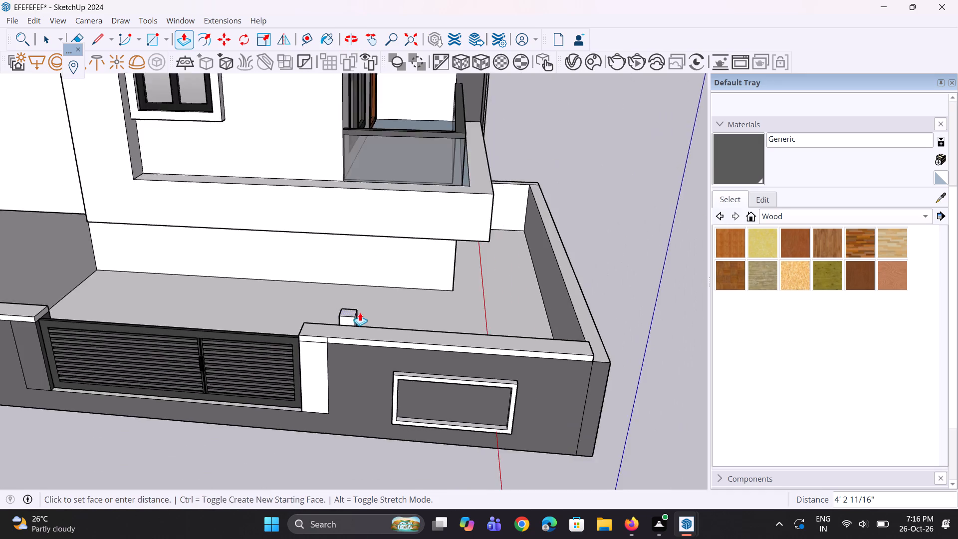
{"action": "middle_click_drag", "start_coordinate": [360, 311], "coordinate": [386, 231]}
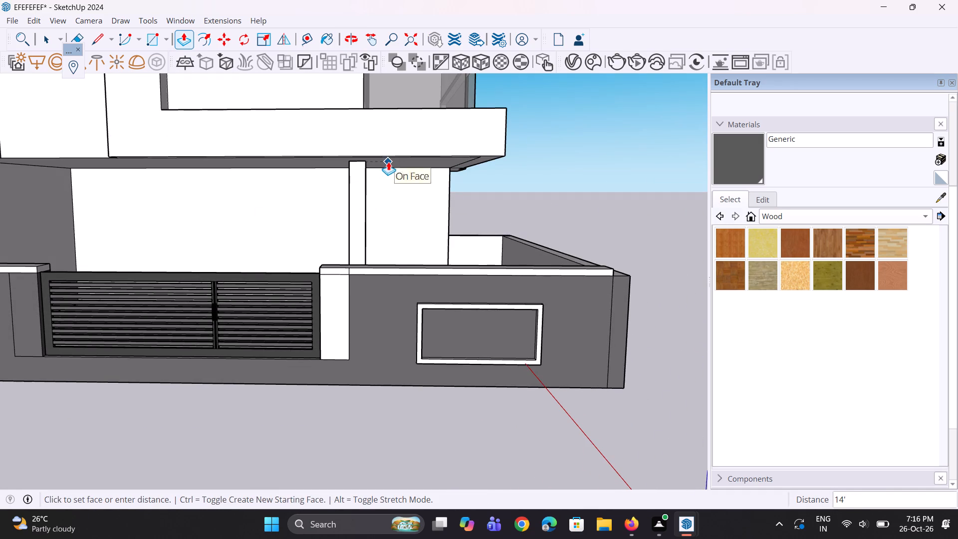
{"action": "middle_click_drag", "start_coordinate": [388, 162], "coordinate": [401, 140]}
{"action": "scroll", "coordinate": [379, 143], "scroll_direction": "up", "scroll_amount": 2}
{"action": "left_click", "coordinate": [380, 135]}
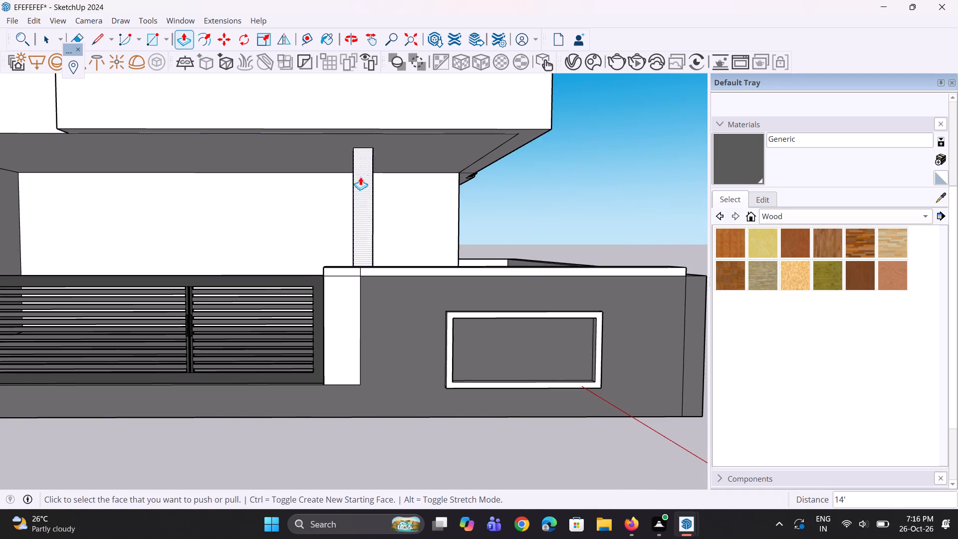
Examine the new support column and the whole house from the front and the balcony side.
{"action": "middle_click_drag", "start_coordinate": [356, 181], "coordinate": [327, 230]}
{"action": "scroll", "coordinate": [327, 230], "scroll_direction": "up", "scroll_amount": 1}
{"action": "scroll", "coordinate": [328, 230], "scroll_direction": "down", "scroll_amount": 5}
{"action": "middle_click_drag", "start_coordinate": [330, 230], "coordinate": [302, 274]}
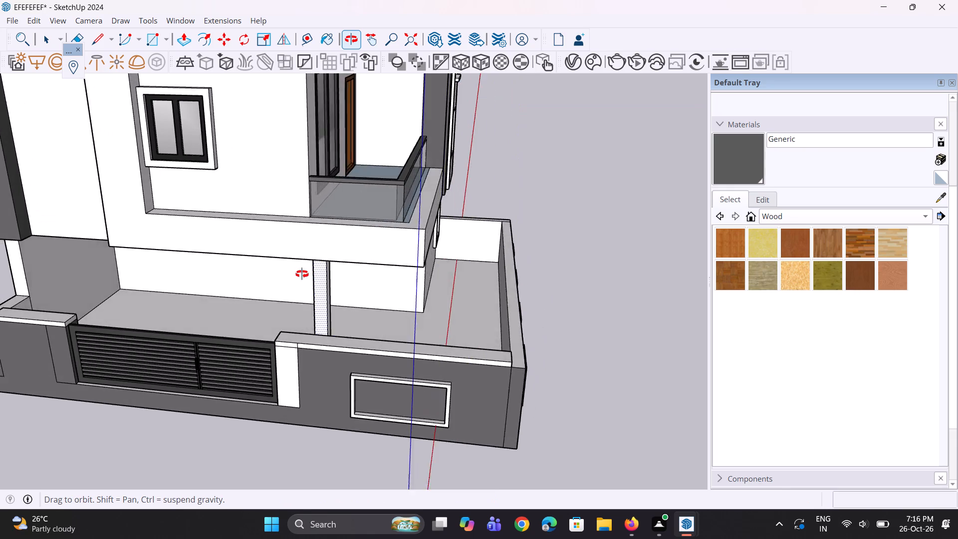
{"action": "middle_click_drag", "start_coordinate": [302, 274], "coordinate": [279, 273]}
{"action": "scroll", "coordinate": [273, 268], "scroll_direction": "down", "scroll_amount": 5}
{"action": "middle_click_drag", "start_coordinate": [273, 264], "coordinate": [301, 271]}
{"action": "key", "text": "space"}
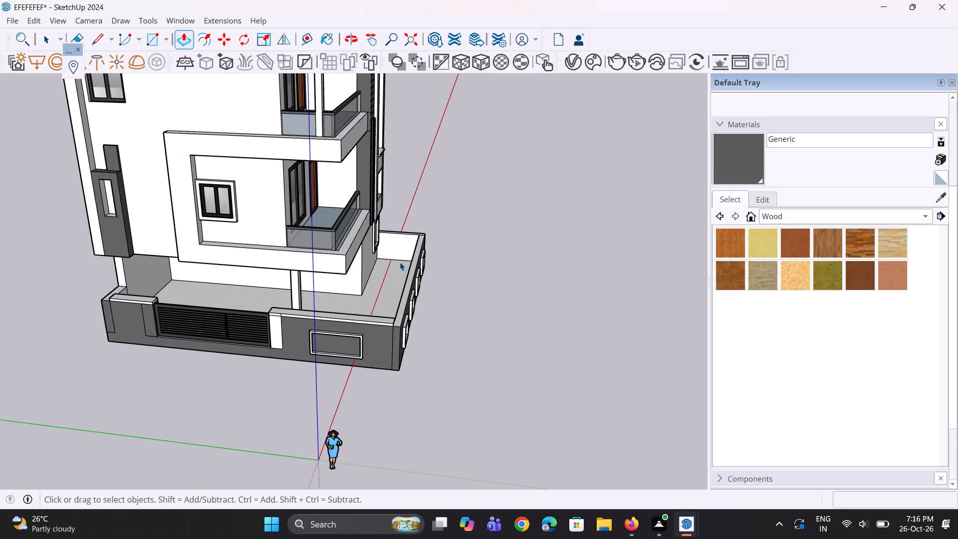
{"action": "key", "text": "space"}
{"action": "scroll", "coordinate": [432, 297], "scroll_direction": "up", "scroll_amount": 1}
{"action": "middle_click_drag", "start_coordinate": [432, 298], "coordinate": [368, 314]}
{"action": "scroll", "coordinate": [368, 314], "scroll_direction": "down", "scroll_amount": 7}
{"action": "middle_click_drag", "start_coordinate": [348, 287], "coordinate": [335, 286]}
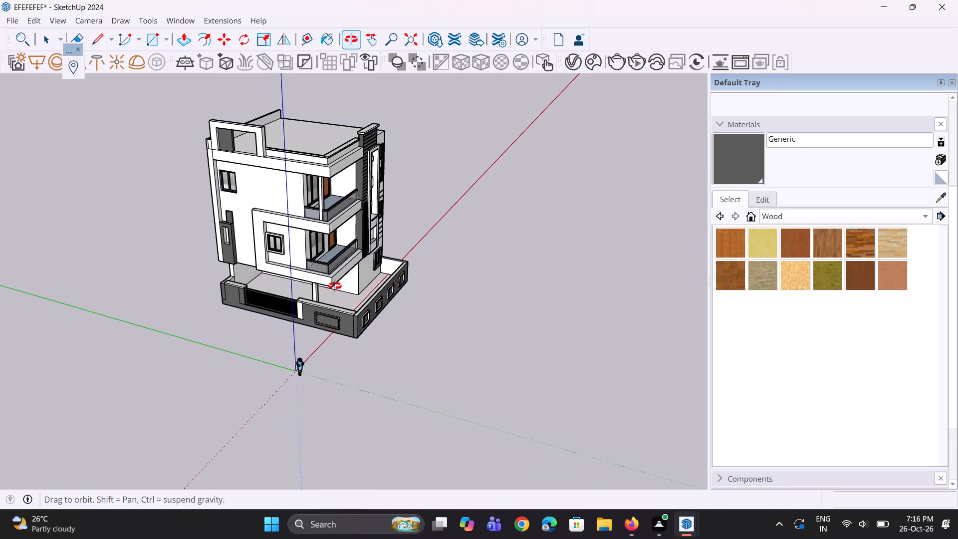
{"action": "middle_click_drag", "start_coordinate": [335, 286], "coordinate": [240, 247]}
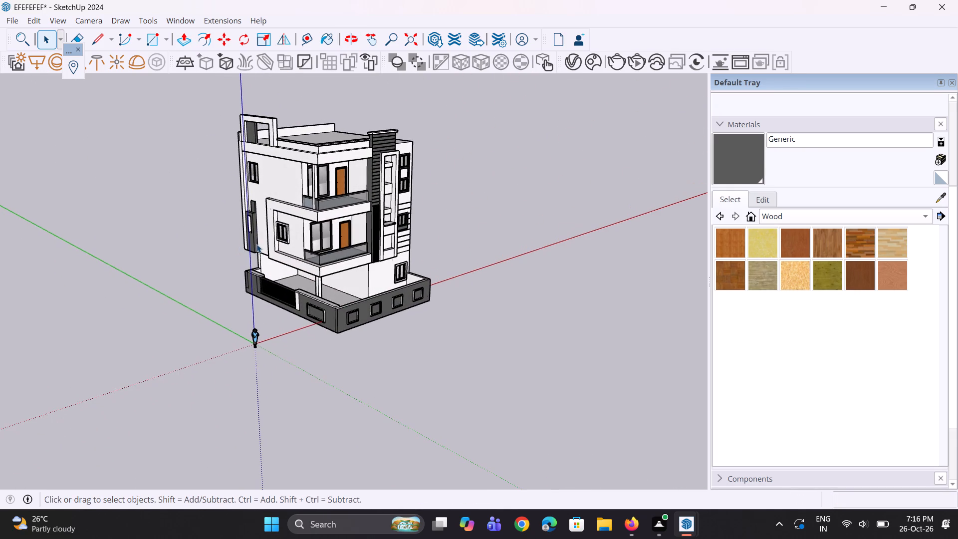
{"action": "scroll", "coordinate": [256, 244], "scroll_direction": "down", "scroll_amount": 5}
{"action": "scroll", "coordinate": [241, 170], "scroll_direction": "up", "scroll_amount": 7}
Paint the outer and inner faces of the roof parapet below its white coping with the dark grey Generic material.
{"action": "left_click", "coordinate": [746, 271]}
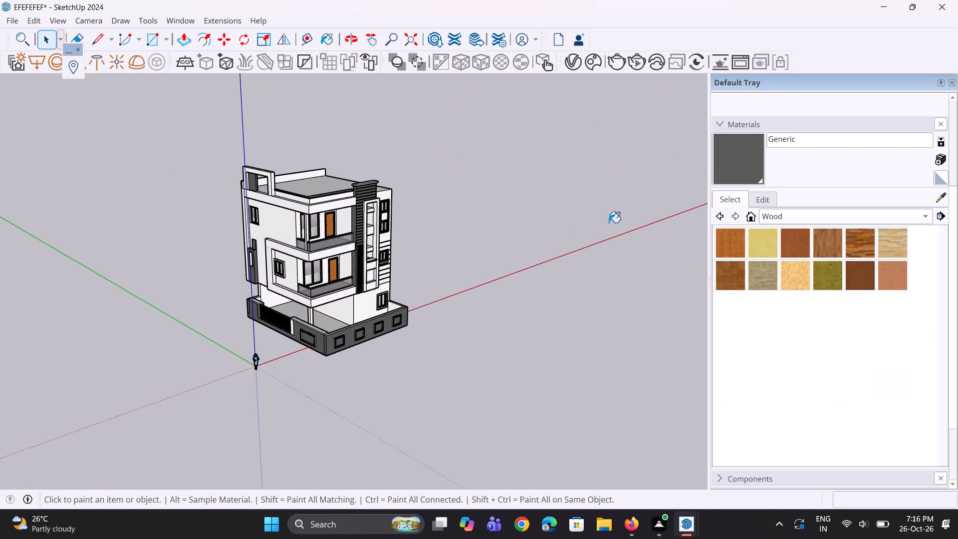
{"action": "scroll", "coordinate": [490, 204], "scroll_direction": "up", "scroll_amount": 15}
{"action": "left_click", "coordinate": [249, 217]}
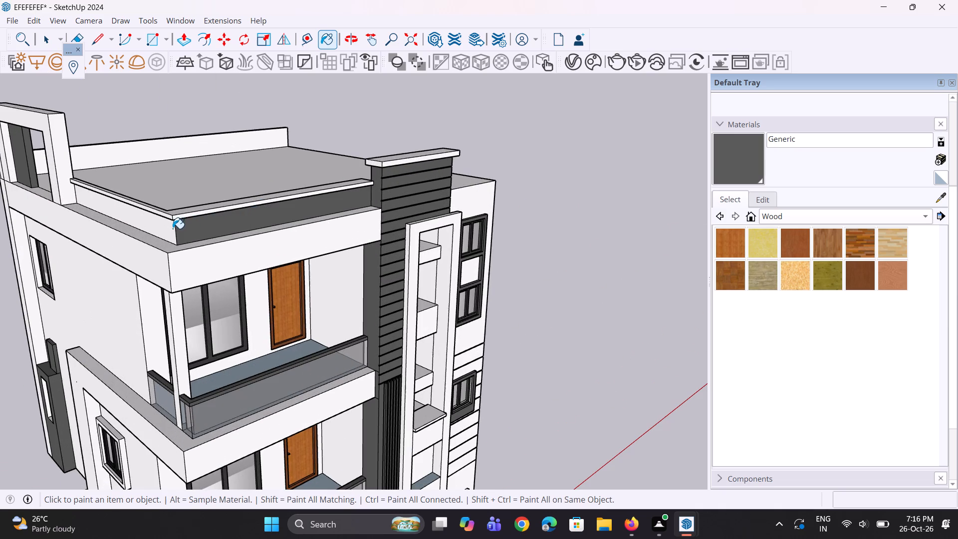
{"action": "left_click", "coordinate": [173, 229]}
{"action": "scroll", "coordinate": [156, 224], "scroll_direction": "up", "scroll_amount": 1}
{"action": "middle_click_drag", "start_coordinate": [156, 224], "coordinate": [731, 241]}
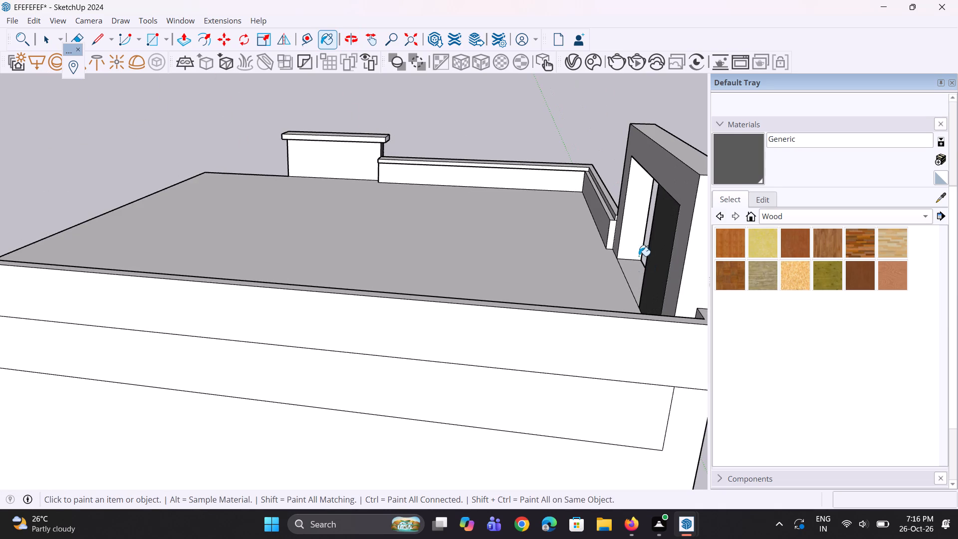
{"action": "left_click", "coordinate": [509, 177]}
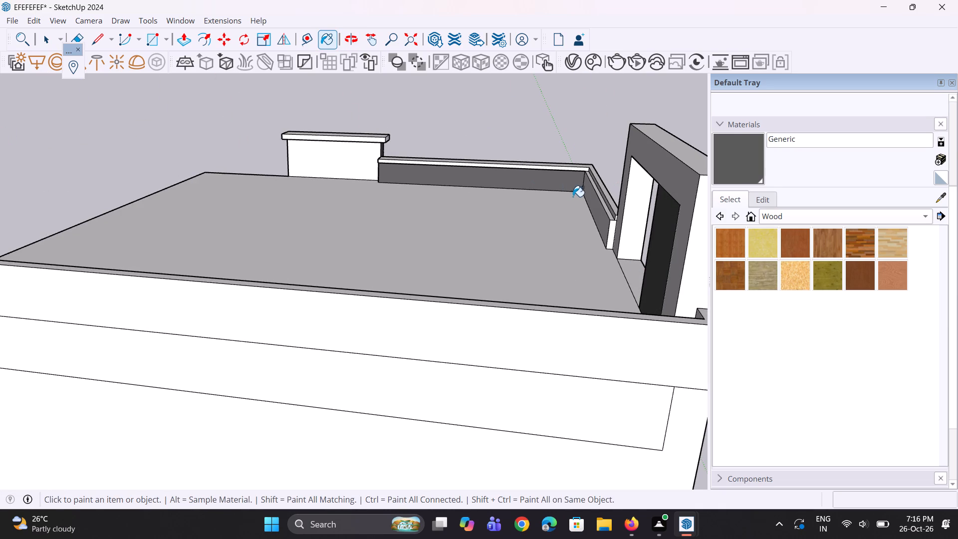
{"action": "left_click", "coordinate": [590, 199]}
Push/Pull the inner side face of the roof parapet's coping 3 3/4" inward over the ledge on the wall top.
{"action": "middle_click_drag", "start_coordinate": [605, 225], "coordinate": [302, 257]}
{"action": "scroll", "coordinate": [301, 255], "scroll_direction": "down", "scroll_amount": 5}
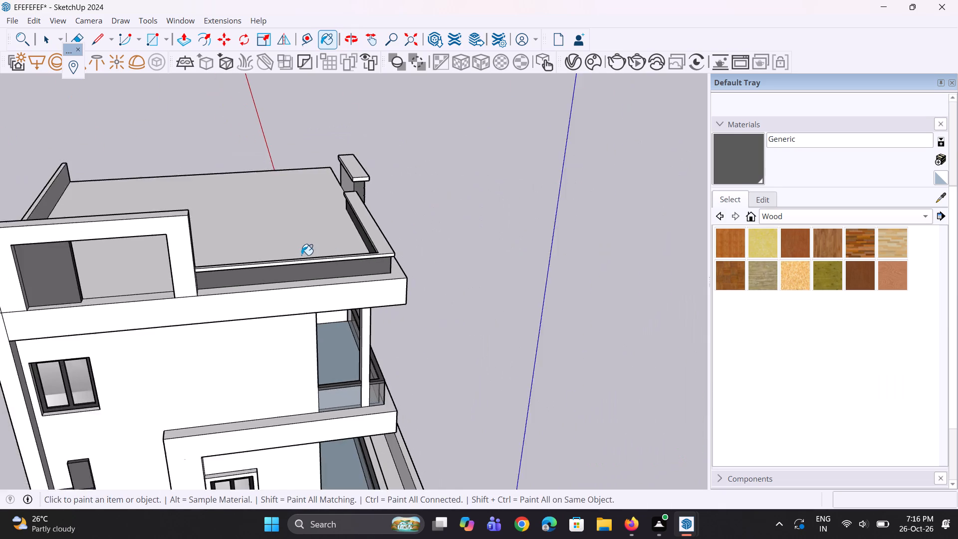
{"action": "middle_click_drag", "start_coordinate": [317, 277], "coordinate": [321, 302]}
{"action": "scroll", "coordinate": [327, 280], "scroll_direction": "up", "scroll_amount": 9}
{"action": "middle_click_drag", "start_coordinate": [318, 290], "coordinate": [672, 300]}
{"action": "scroll", "coordinate": [657, 284], "scroll_direction": "up", "scroll_amount": 4}
{"action": "key", "text": "p"}
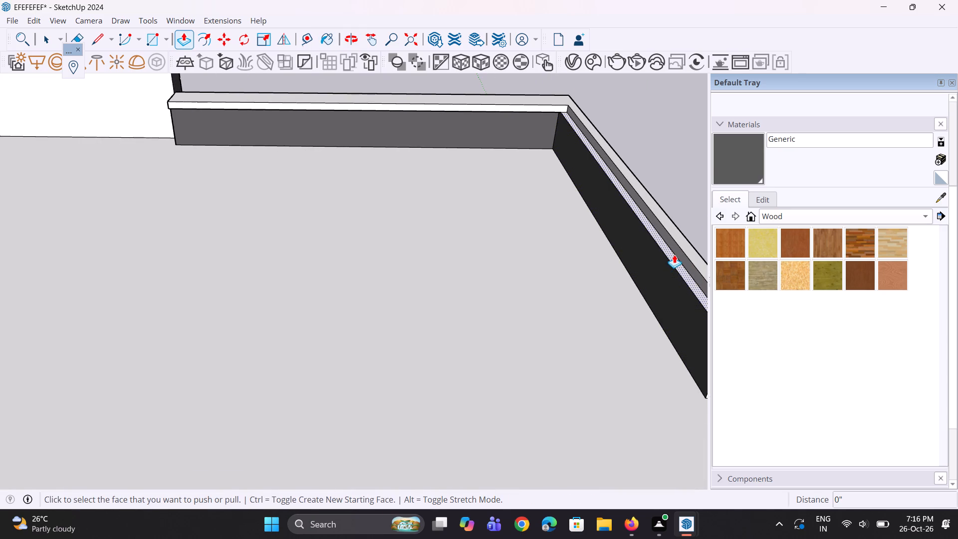
{"action": "left_click", "coordinate": [677, 253]}
{"action": "left_click", "coordinate": [684, 278]}
Examine the roof parapet, its coping and the house's front facade.
{"action": "scroll", "coordinate": [490, 324], "scroll_direction": "down", "scroll_amount": 2}
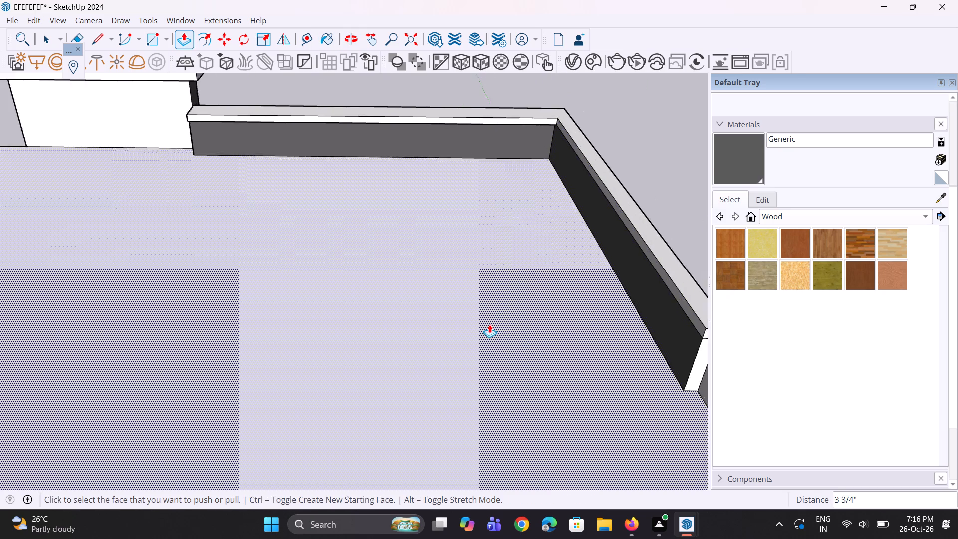
{"action": "scroll", "coordinate": [489, 324], "scroll_direction": "down", "scroll_amount": 3}
{"action": "middle_click_drag", "start_coordinate": [633, 325], "coordinate": [347, 344]}
{"action": "scroll", "coordinate": [350, 325], "scroll_direction": "down", "scroll_amount": 5}
{"action": "scroll", "coordinate": [460, 323], "scroll_direction": "up", "scroll_amount": 1}
{"action": "middle_click_drag", "start_coordinate": [460, 323], "coordinate": [392, 292]}
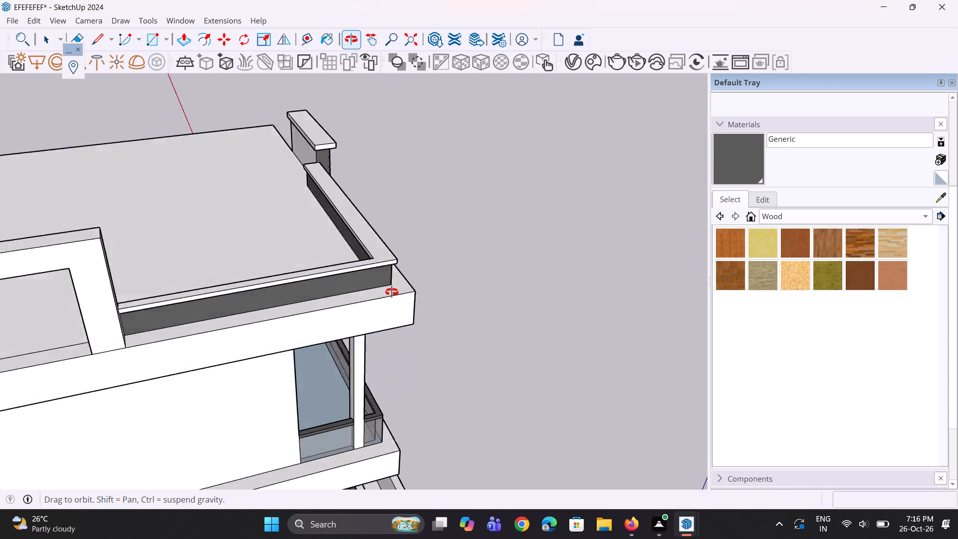
{"action": "middle_click_drag", "start_coordinate": [392, 292], "coordinate": [391, 290]}
{"action": "key", "text": "space"}
{"action": "key", "text": "space"}
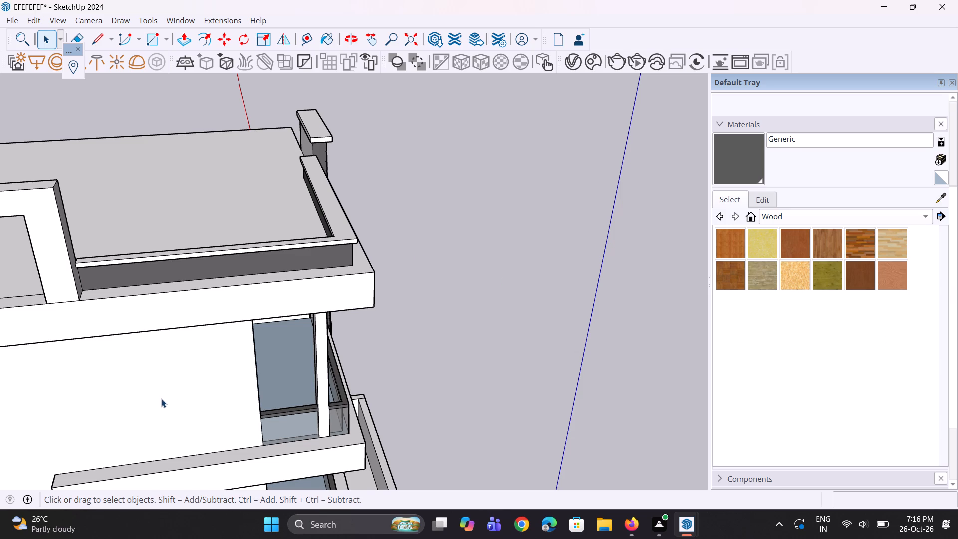
{"action": "scroll", "coordinate": [82, 378], "scroll_direction": "down", "scroll_amount": 5}
{"action": "scroll", "coordinate": [161, 290], "scroll_direction": "down", "scroll_amount": 6}
{"action": "middle_click_drag", "start_coordinate": [201, 335], "coordinate": [195, 279]}
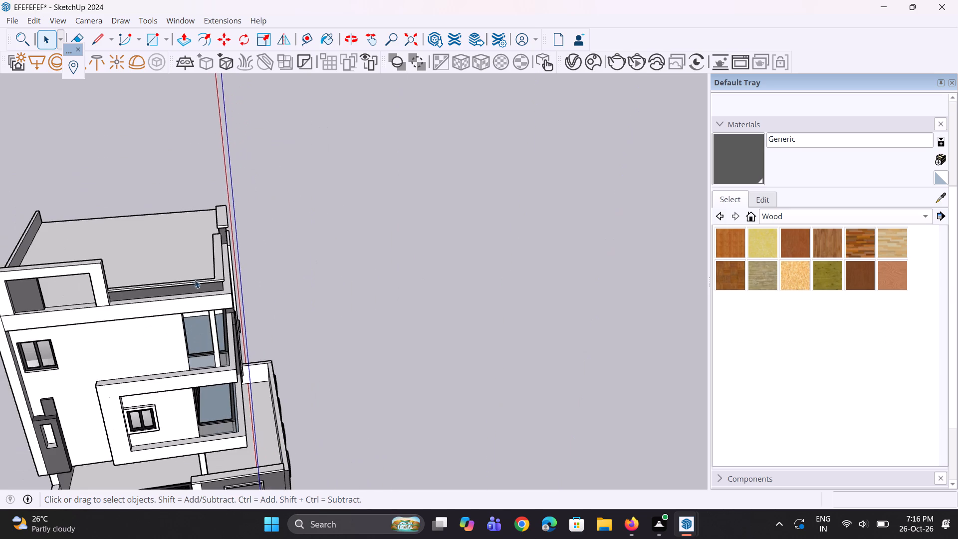
Examine the whole house from above, from the front and from a low angle, including its balconies and roof parapet.
{"action": "middle_click_drag", "start_coordinate": [195, 279], "coordinate": [194, 278]}
{"action": "scroll", "coordinate": [170, 277], "scroll_direction": "down", "scroll_amount": 5}
{"action": "middle_click_drag", "start_coordinate": [169, 274], "coordinate": [60, 295]}
{"action": "scroll", "coordinate": [64, 295], "scroll_direction": "up", "scroll_amount": 2}
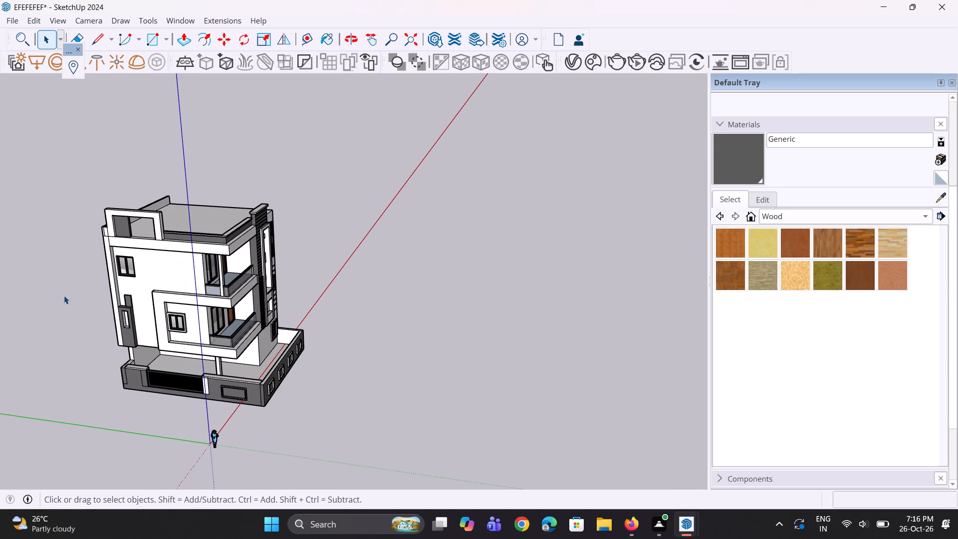
{"action": "scroll", "coordinate": [155, 346], "scroll_direction": "up", "scroll_amount": 1}
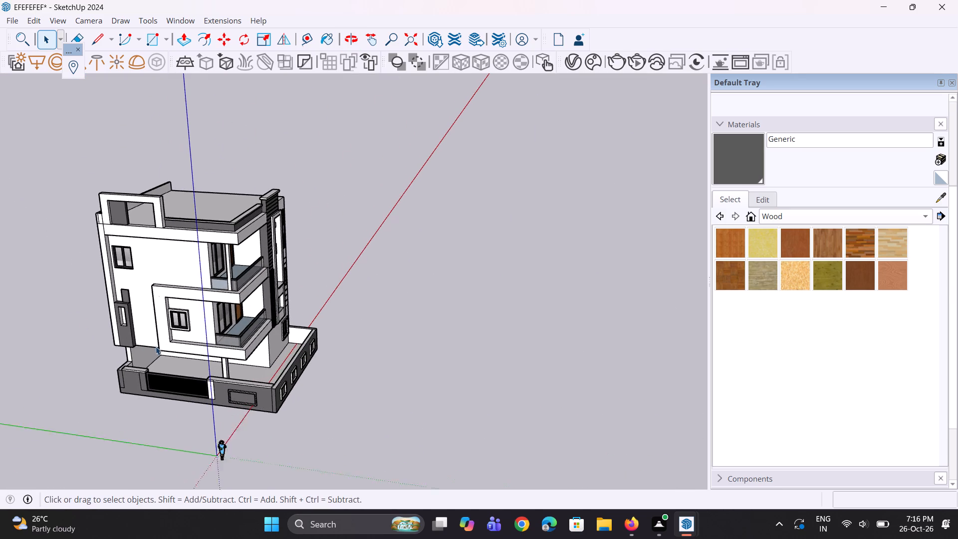
{"action": "scroll", "coordinate": [156, 346], "scroll_direction": "up", "scroll_amount": 2}
{"action": "middle_click", "coordinate": [151, 343]}
{"action": "scroll", "coordinate": [148, 343], "scroll_direction": "up", "scroll_amount": 1}
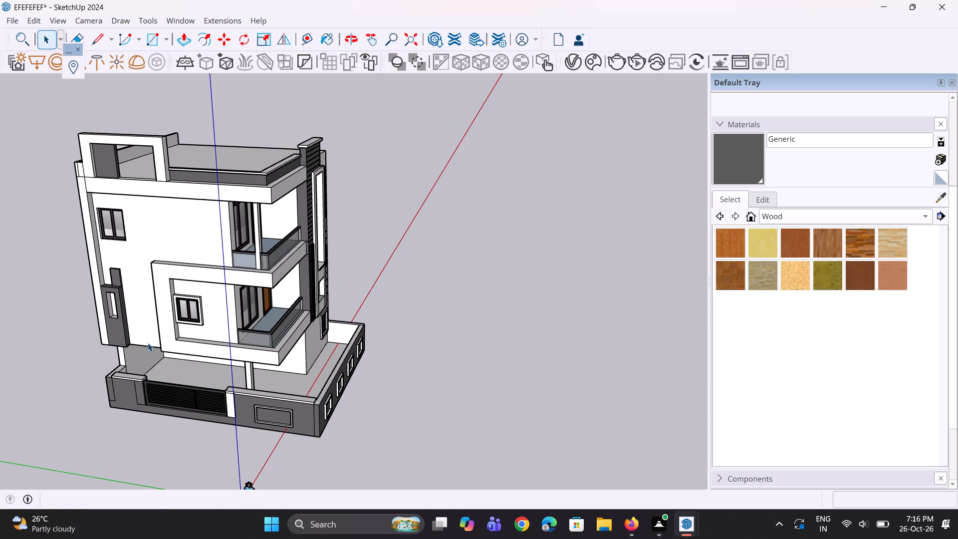
{"action": "scroll", "coordinate": [247, 355], "scroll_direction": "down", "scroll_amount": 5}
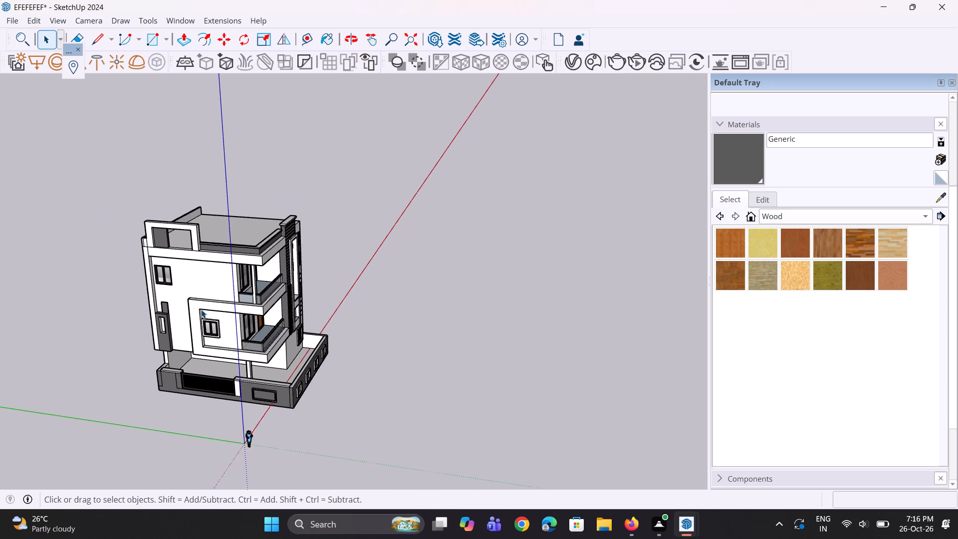
{"action": "scroll", "coordinate": [201, 309], "scroll_direction": "up", "scroll_amount": 17}
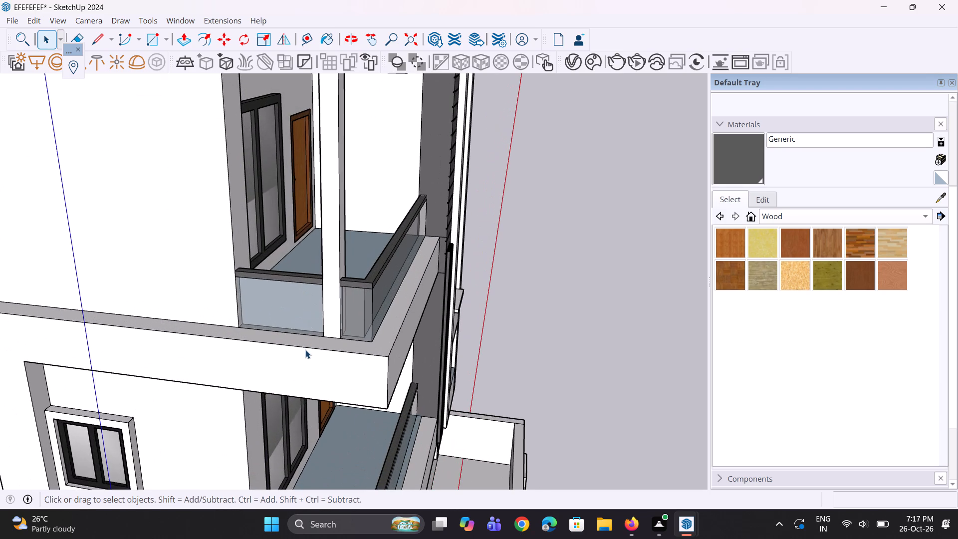
{"action": "scroll", "coordinate": [306, 351], "scroll_direction": "down", "scroll_amount": 16}
{"action": "scroll", "coordinate": [335, 328], "scroll_direction": "up", "scroll_amount": 1}
{"action": "middle_click_drag", "start_coordinate": [335, 328], "coordinate": [327, 328]}
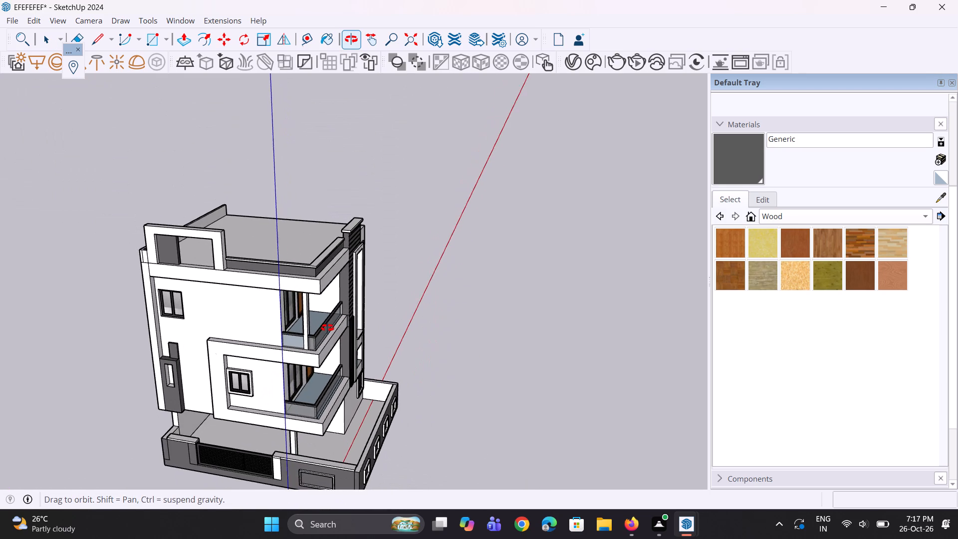
{"action": "middle_click_drag", "start_coordinate": [327, 328], "coordinate": [421, 199]}
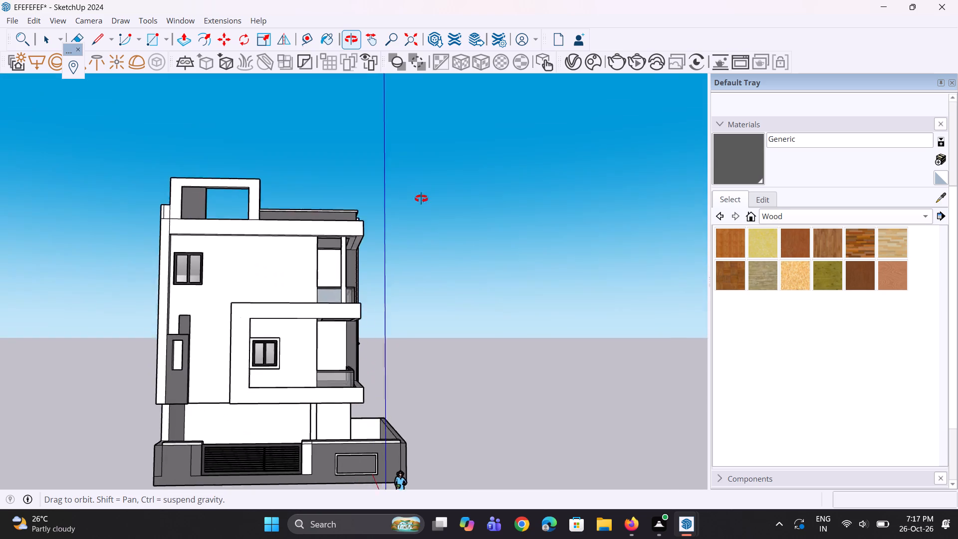
{"action": "middle_click_drag", "start_coordinate": [421, 199], "coordinate": [488, 173]}
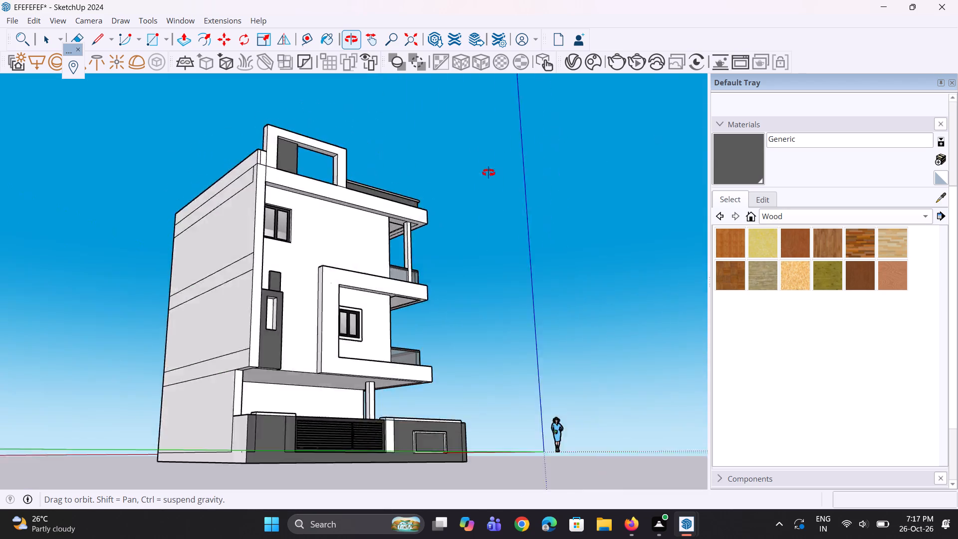
{"action": "middle_click_drag", "start_coordinate": [488, 173], "coordinate": [478, 174]}
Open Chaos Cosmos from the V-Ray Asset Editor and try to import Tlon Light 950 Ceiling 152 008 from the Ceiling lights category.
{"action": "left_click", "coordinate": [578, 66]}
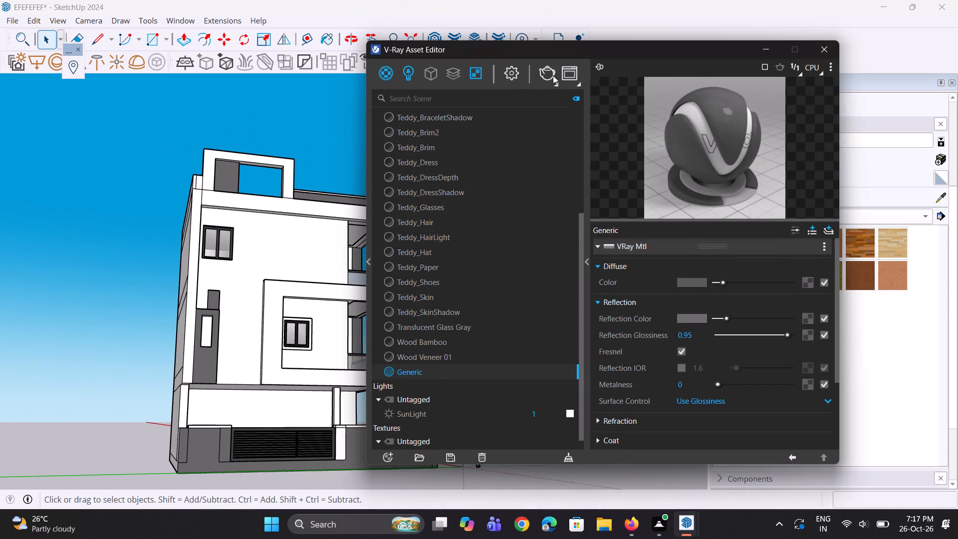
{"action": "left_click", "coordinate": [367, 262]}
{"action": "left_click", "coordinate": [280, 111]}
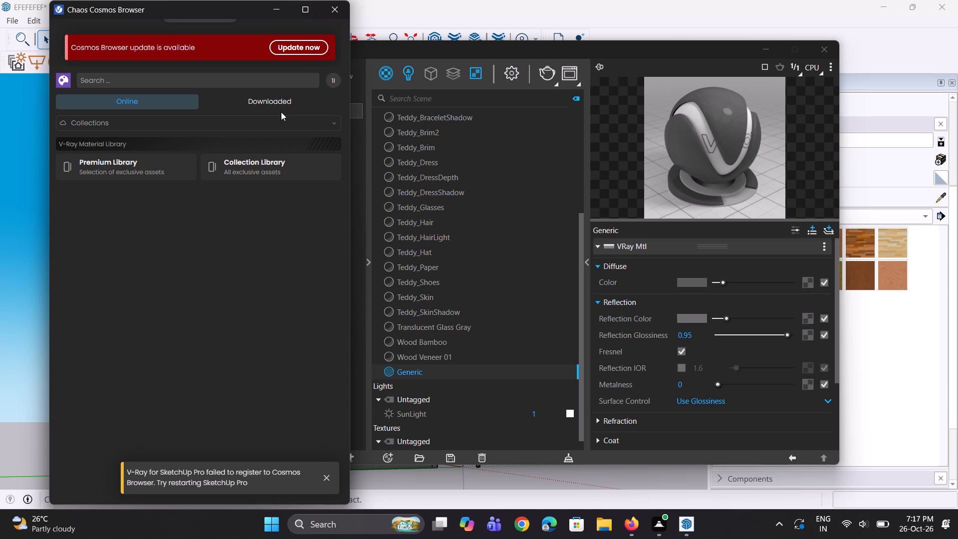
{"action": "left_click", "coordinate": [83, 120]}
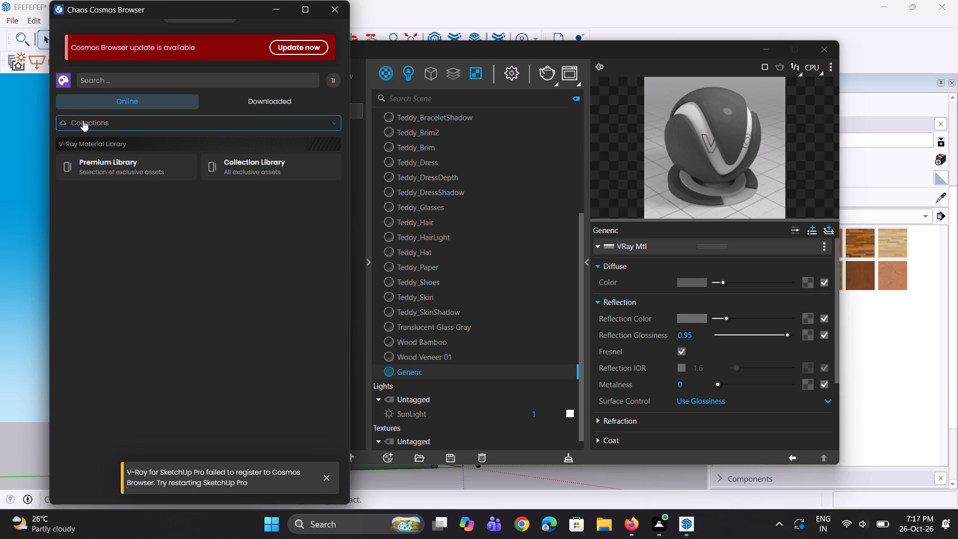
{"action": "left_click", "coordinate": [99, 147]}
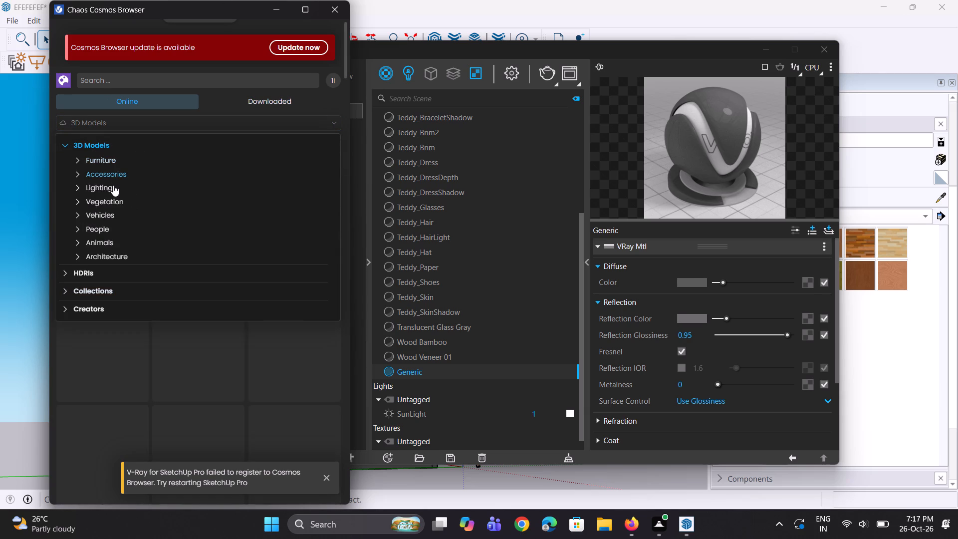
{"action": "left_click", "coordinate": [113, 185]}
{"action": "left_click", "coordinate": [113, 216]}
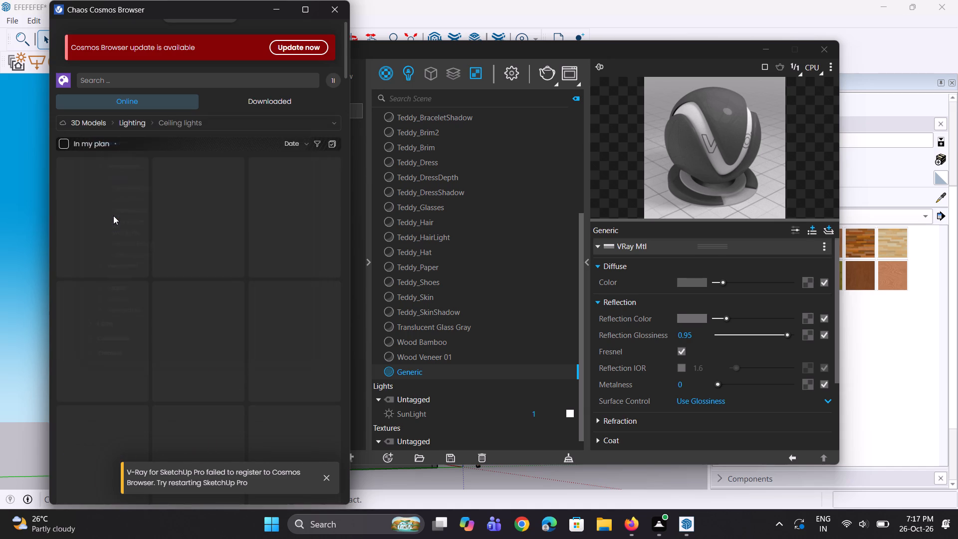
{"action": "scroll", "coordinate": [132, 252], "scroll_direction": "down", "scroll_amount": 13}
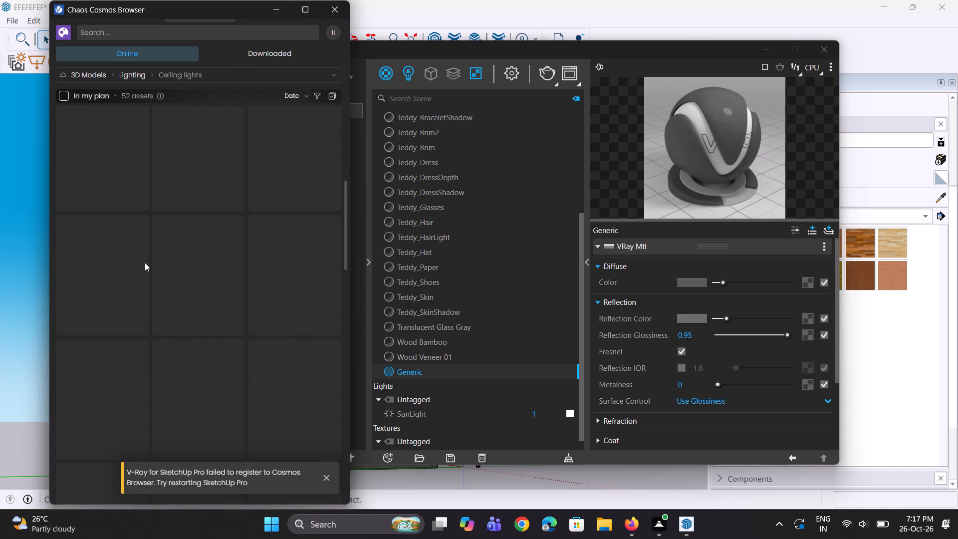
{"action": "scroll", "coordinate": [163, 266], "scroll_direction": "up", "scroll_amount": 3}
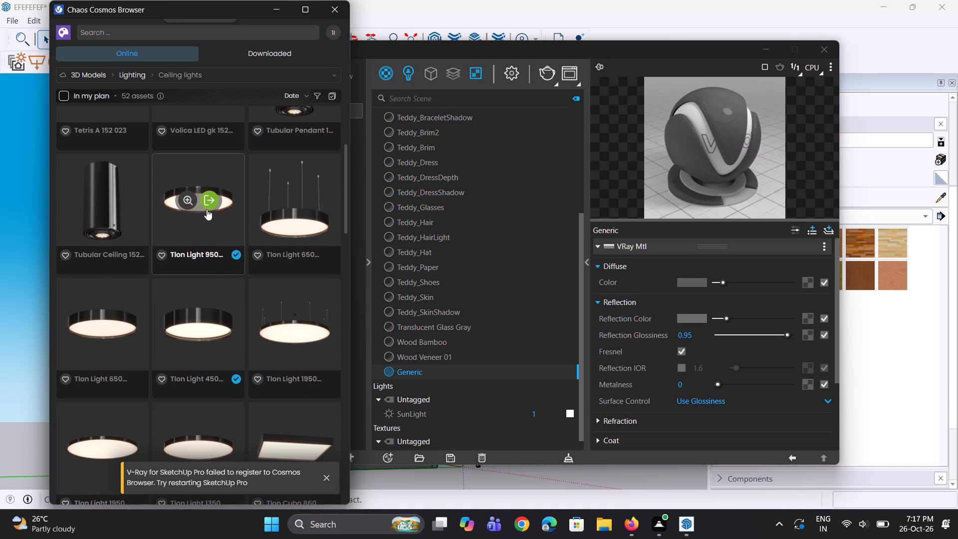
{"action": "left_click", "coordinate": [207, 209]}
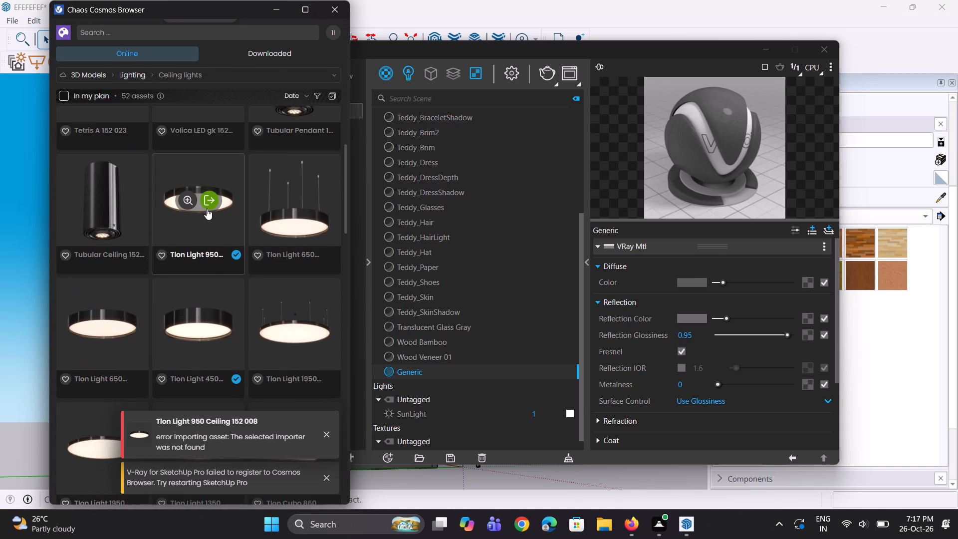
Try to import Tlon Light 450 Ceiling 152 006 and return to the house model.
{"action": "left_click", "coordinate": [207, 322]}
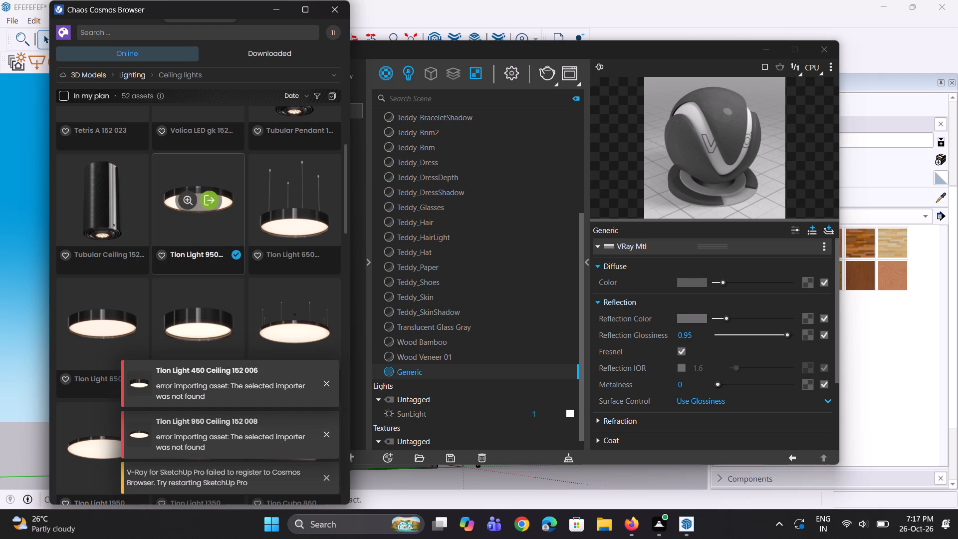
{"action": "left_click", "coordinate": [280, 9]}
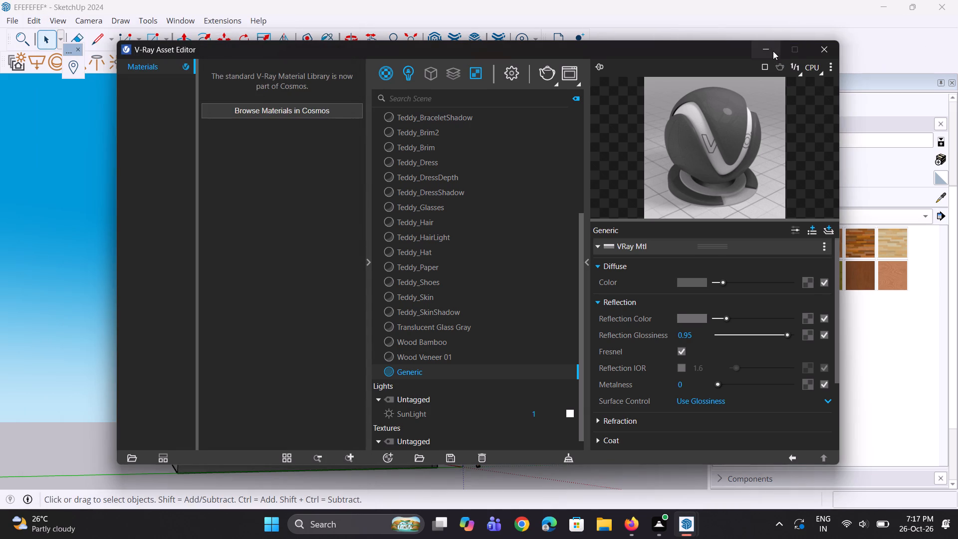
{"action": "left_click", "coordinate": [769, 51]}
Examine the house's front facade and balcony undersides, and the whole building from above.
{"action": "scroll", "coordinate": [561, 319], "scroll_direction": "up", "scroll_amount": 4}
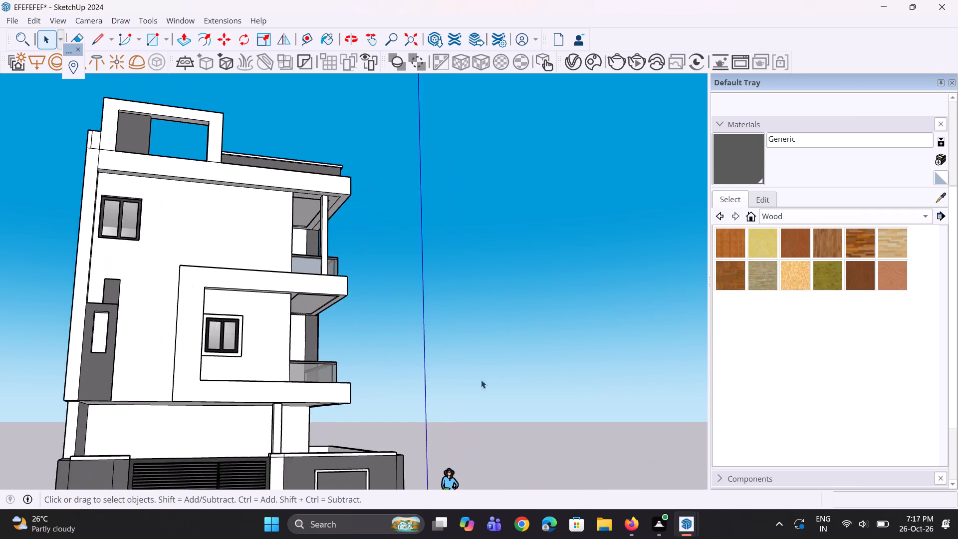
{"action": "scroll", "coordinate": [481, 380], "scroll_direction": "up", "scroll_amount": 4}
{"action": "scroll", "coordinate": [374, 364], "scroll_direction": "down", "scroll_amount": 6}
{"action": "middle_click_drag", "start_coordinate": [357, 348], "coordinate": [326, 418]}
{"action": "scroll", "coordinate": [294, 350], "scroll_direction": "down", "scroll_amount": 6}
{"action": "middle_click_drag", "start_coordinate": [262, 363], "coordinate": [134, 405]}
{"action": "scroll", "coordinate": [215, 295], "scroll_direction": "up", "scroll_amount": 4}
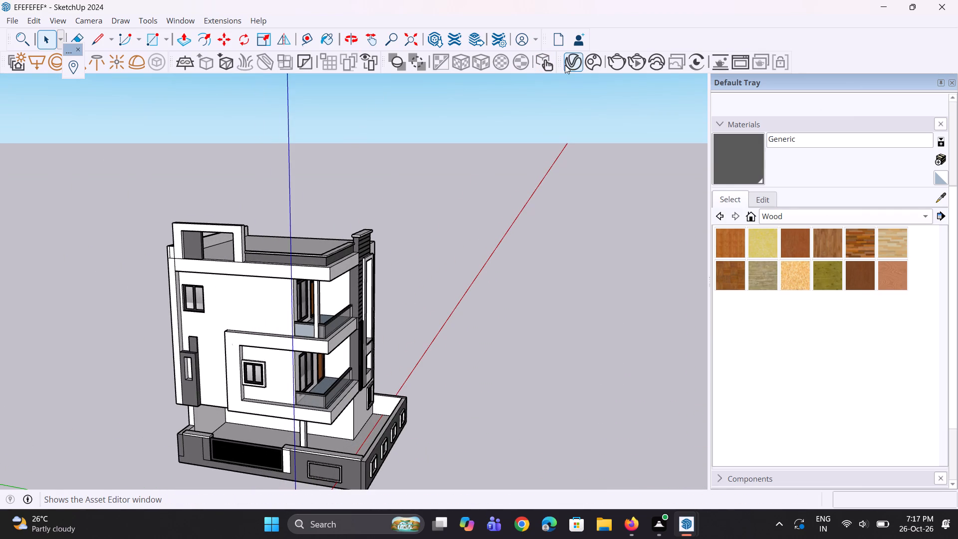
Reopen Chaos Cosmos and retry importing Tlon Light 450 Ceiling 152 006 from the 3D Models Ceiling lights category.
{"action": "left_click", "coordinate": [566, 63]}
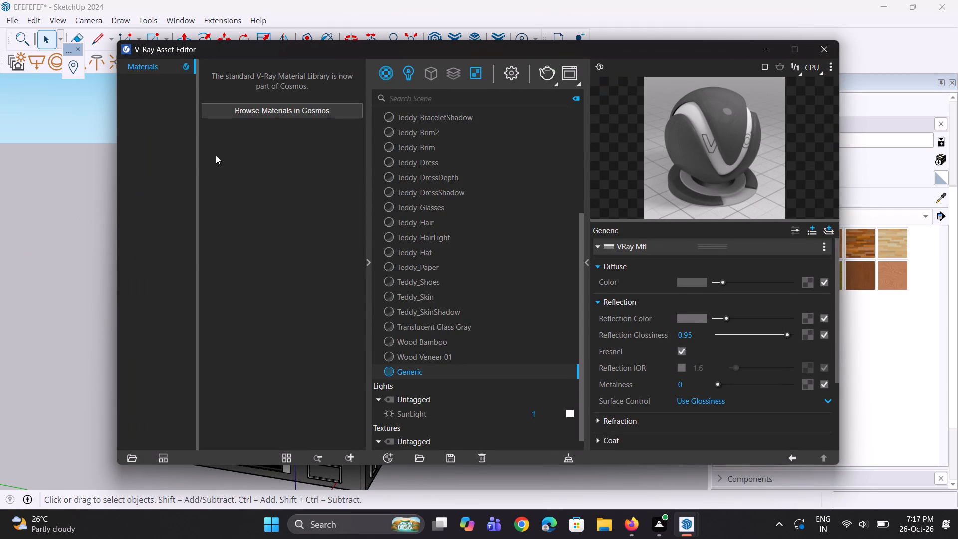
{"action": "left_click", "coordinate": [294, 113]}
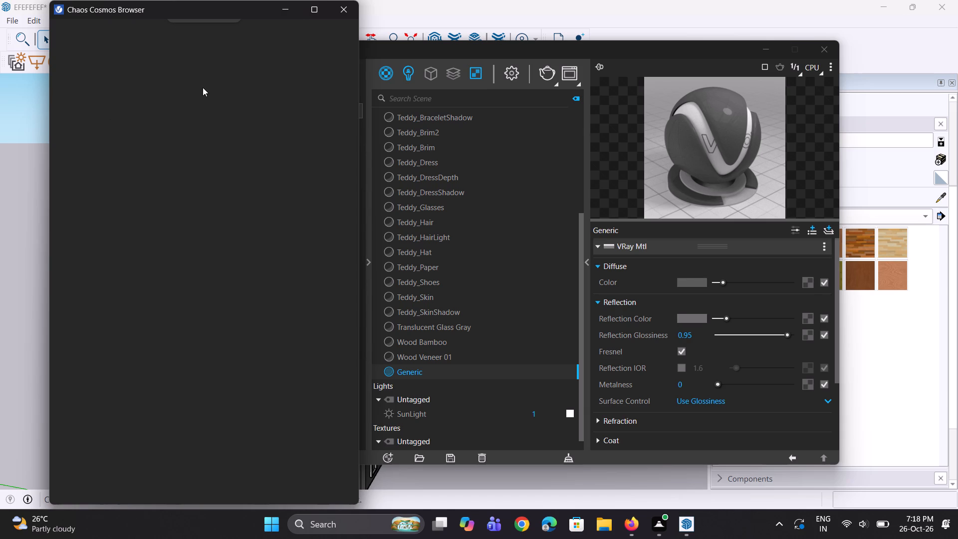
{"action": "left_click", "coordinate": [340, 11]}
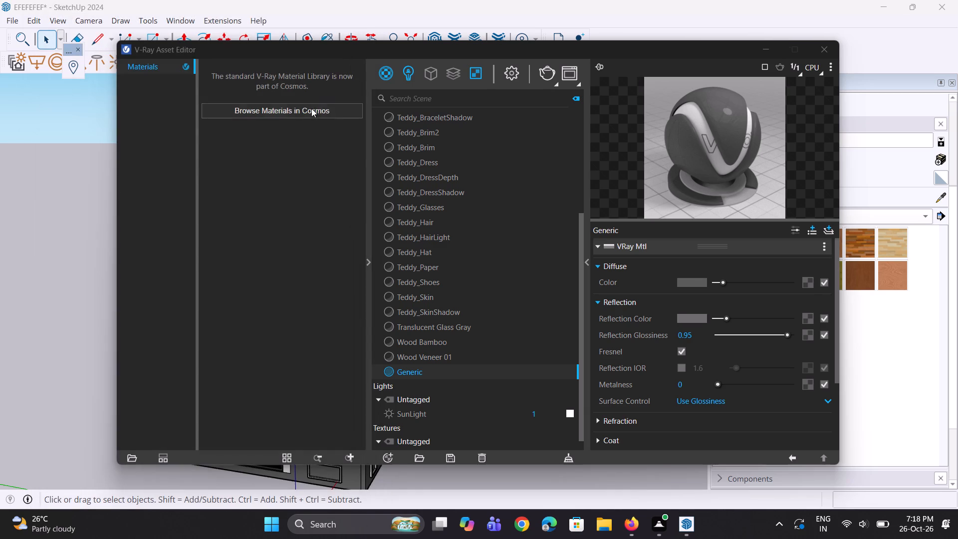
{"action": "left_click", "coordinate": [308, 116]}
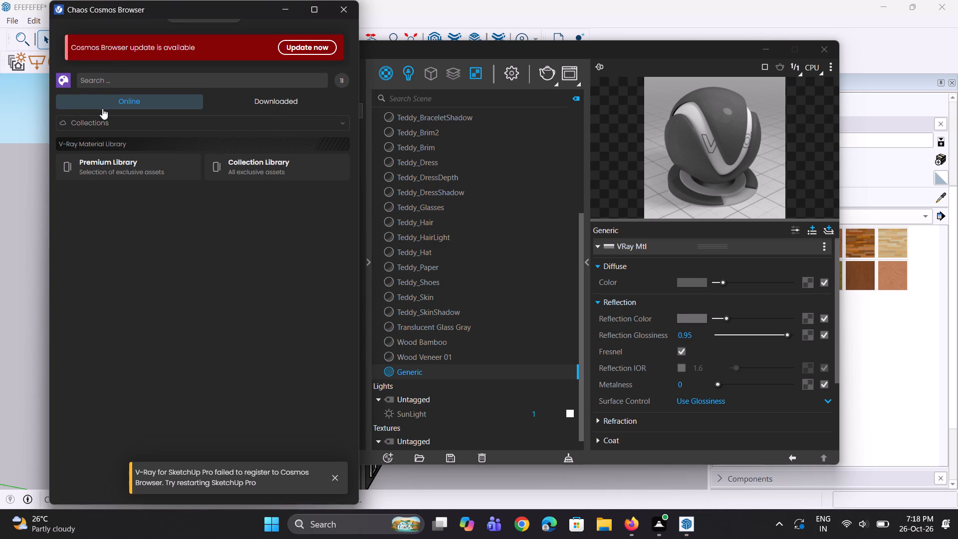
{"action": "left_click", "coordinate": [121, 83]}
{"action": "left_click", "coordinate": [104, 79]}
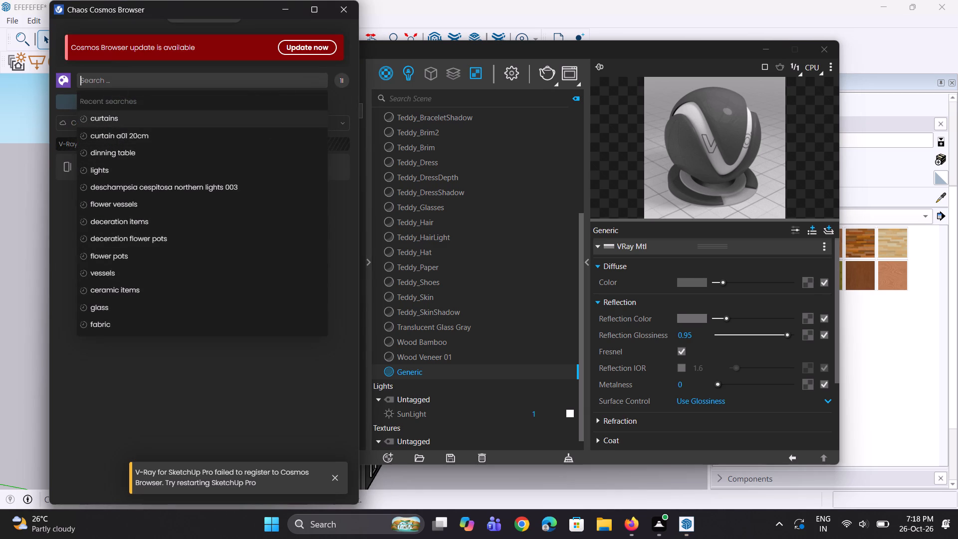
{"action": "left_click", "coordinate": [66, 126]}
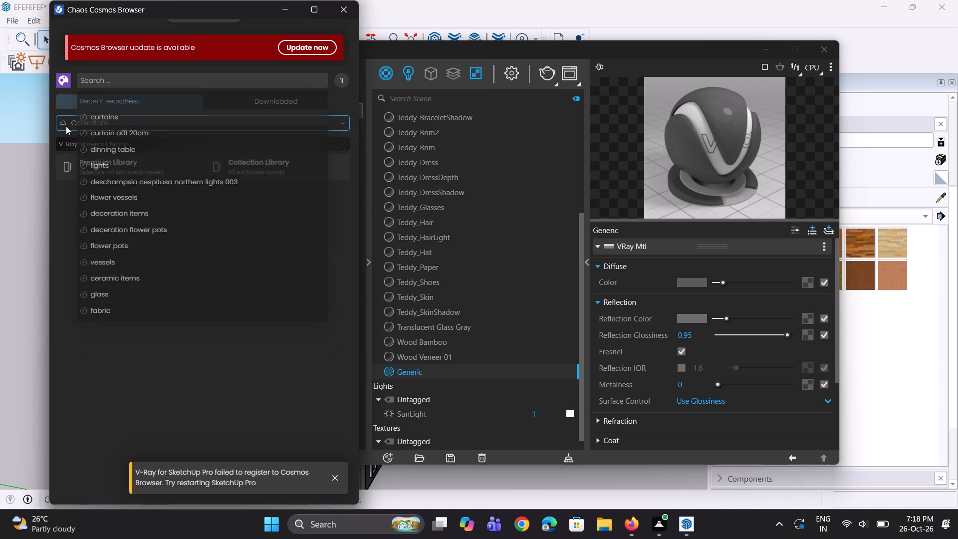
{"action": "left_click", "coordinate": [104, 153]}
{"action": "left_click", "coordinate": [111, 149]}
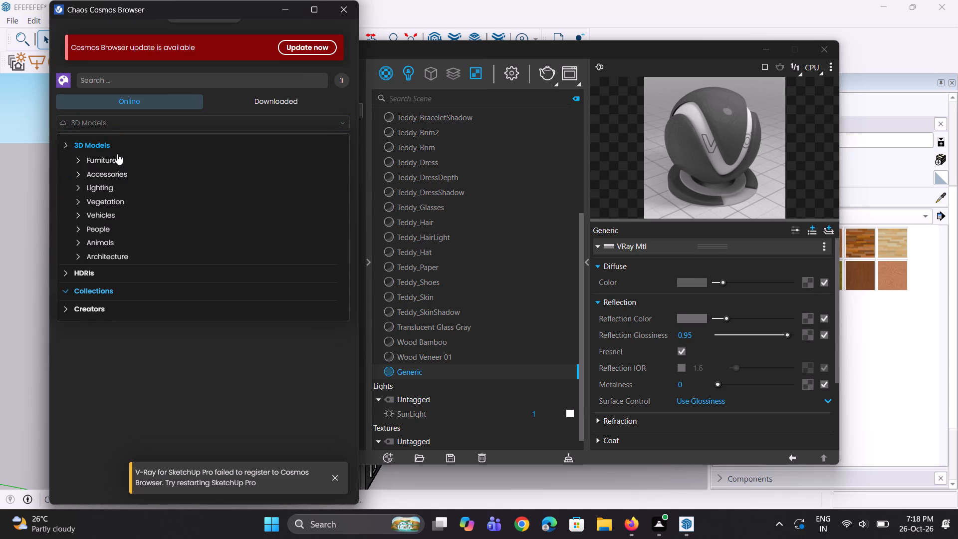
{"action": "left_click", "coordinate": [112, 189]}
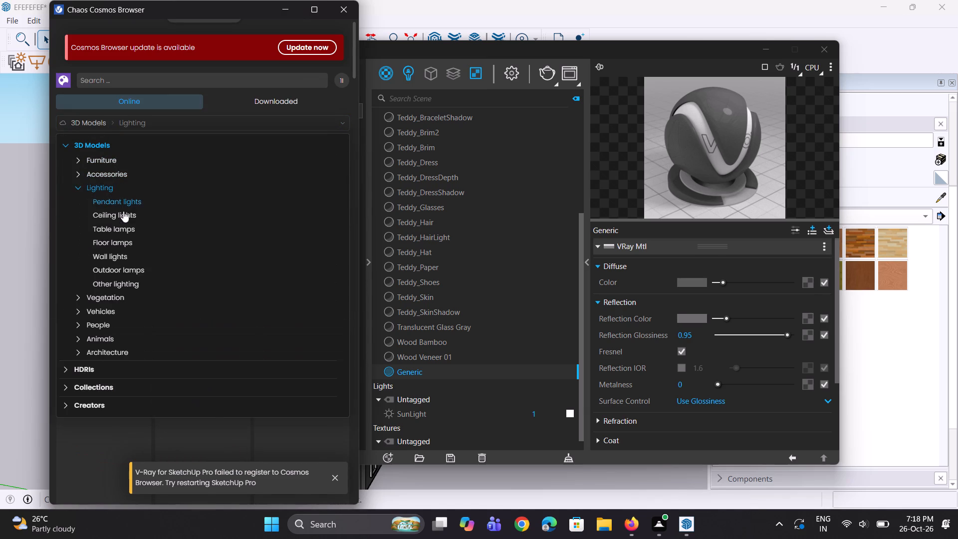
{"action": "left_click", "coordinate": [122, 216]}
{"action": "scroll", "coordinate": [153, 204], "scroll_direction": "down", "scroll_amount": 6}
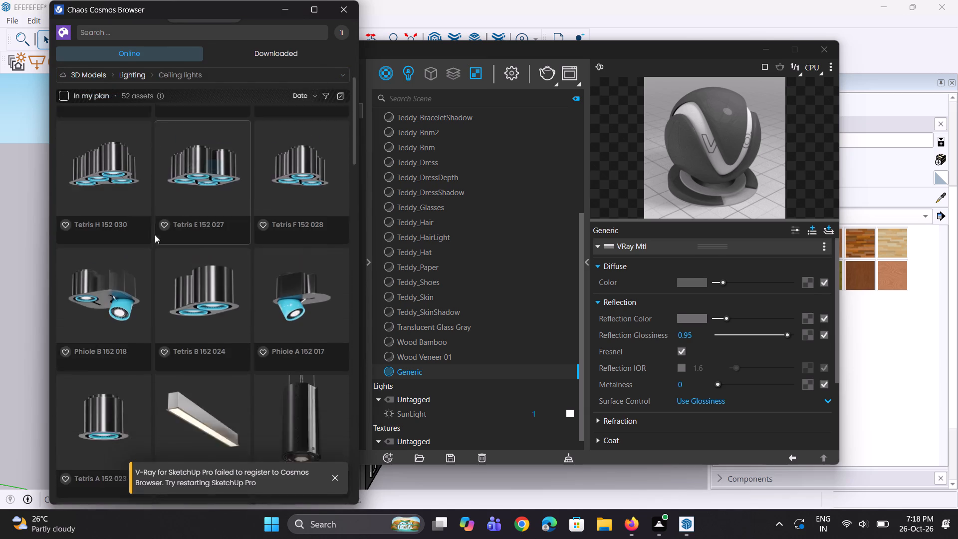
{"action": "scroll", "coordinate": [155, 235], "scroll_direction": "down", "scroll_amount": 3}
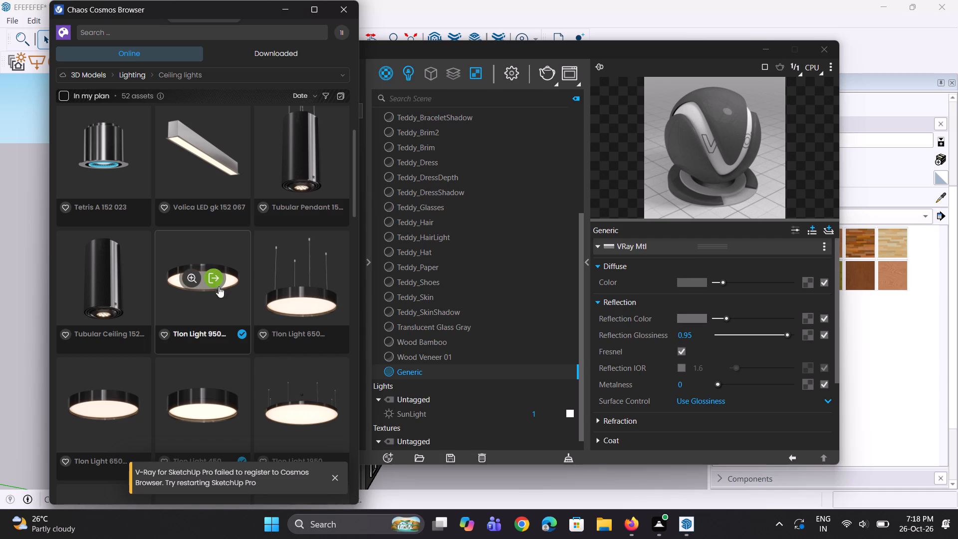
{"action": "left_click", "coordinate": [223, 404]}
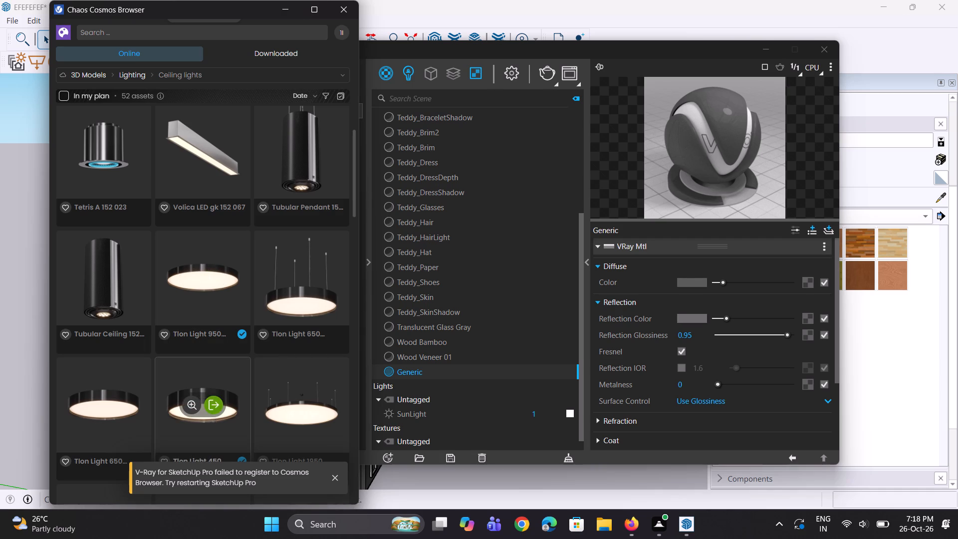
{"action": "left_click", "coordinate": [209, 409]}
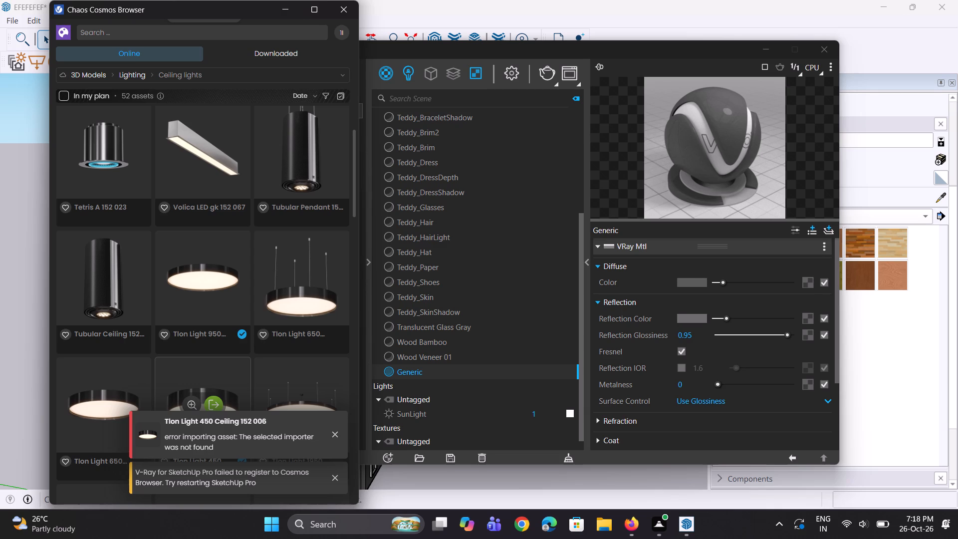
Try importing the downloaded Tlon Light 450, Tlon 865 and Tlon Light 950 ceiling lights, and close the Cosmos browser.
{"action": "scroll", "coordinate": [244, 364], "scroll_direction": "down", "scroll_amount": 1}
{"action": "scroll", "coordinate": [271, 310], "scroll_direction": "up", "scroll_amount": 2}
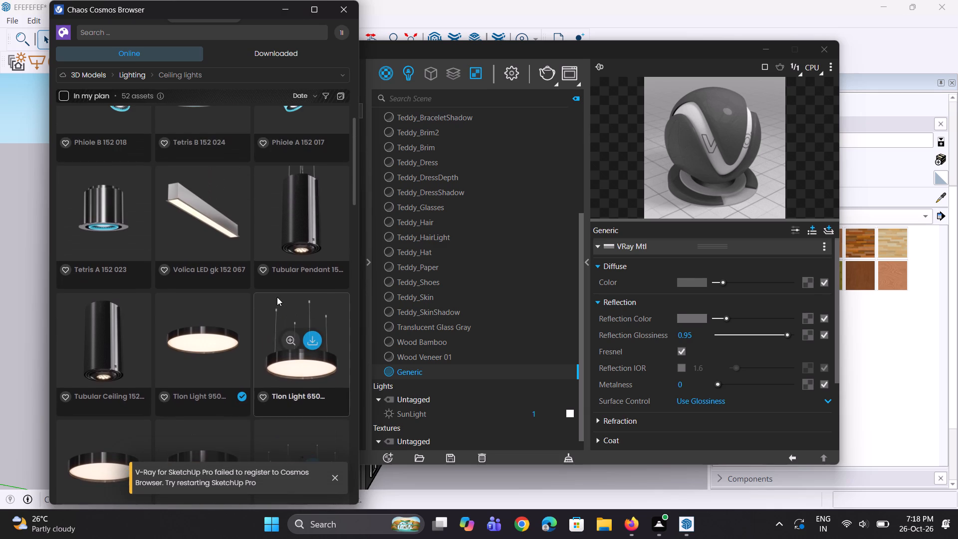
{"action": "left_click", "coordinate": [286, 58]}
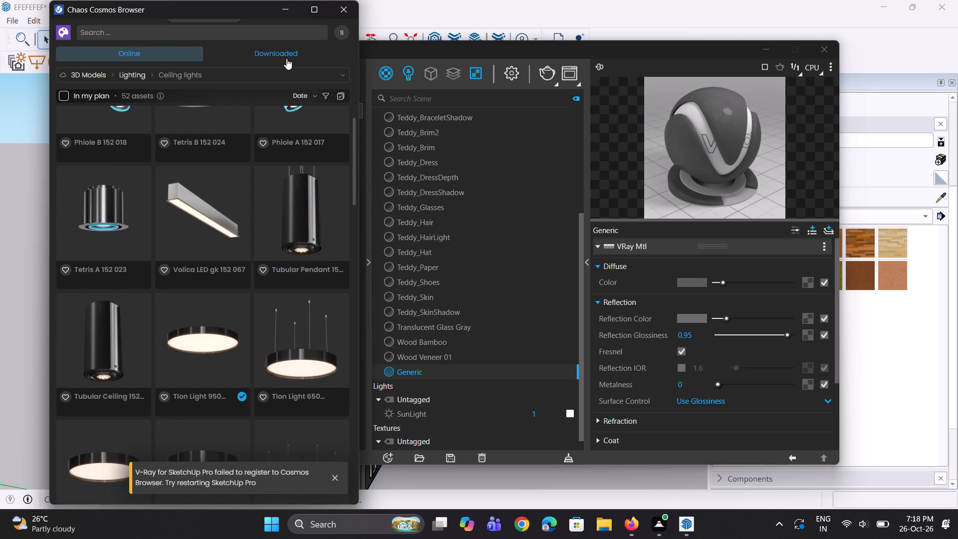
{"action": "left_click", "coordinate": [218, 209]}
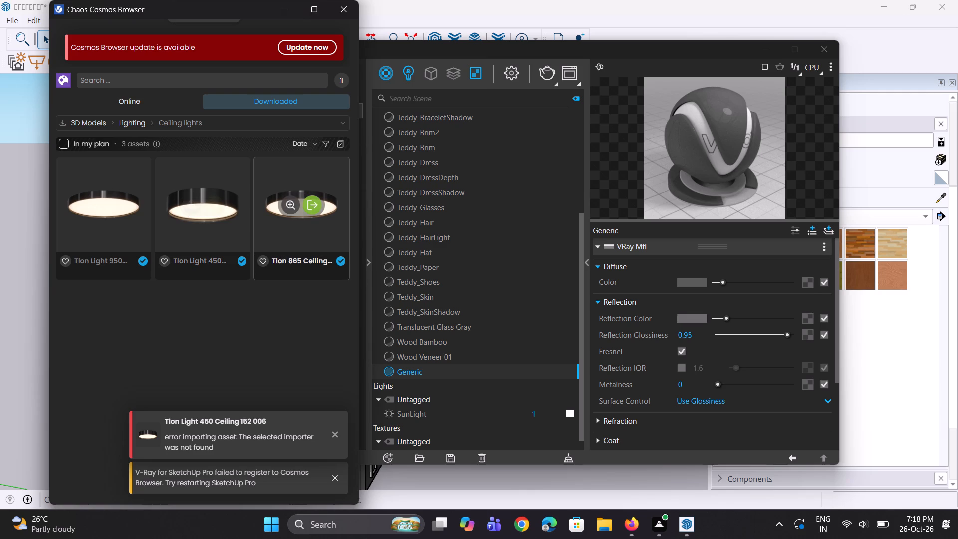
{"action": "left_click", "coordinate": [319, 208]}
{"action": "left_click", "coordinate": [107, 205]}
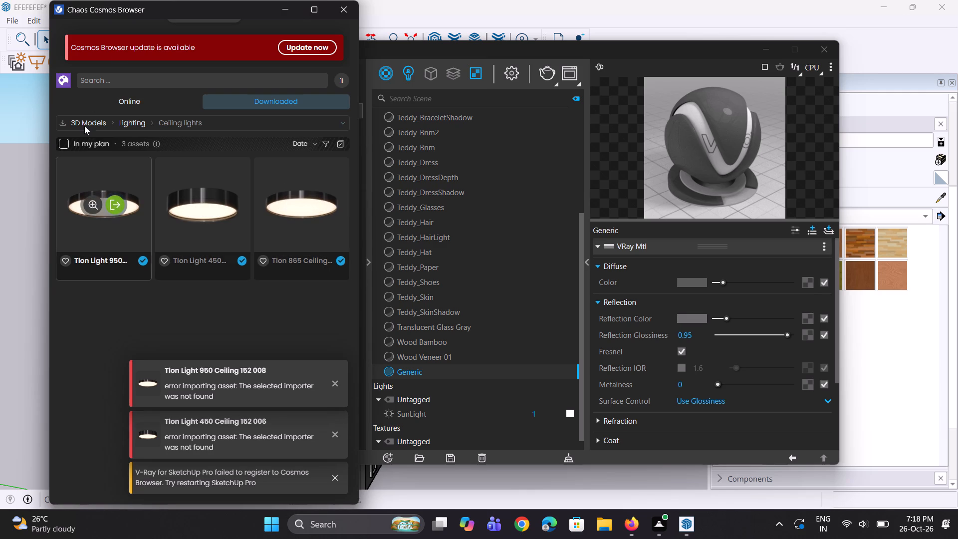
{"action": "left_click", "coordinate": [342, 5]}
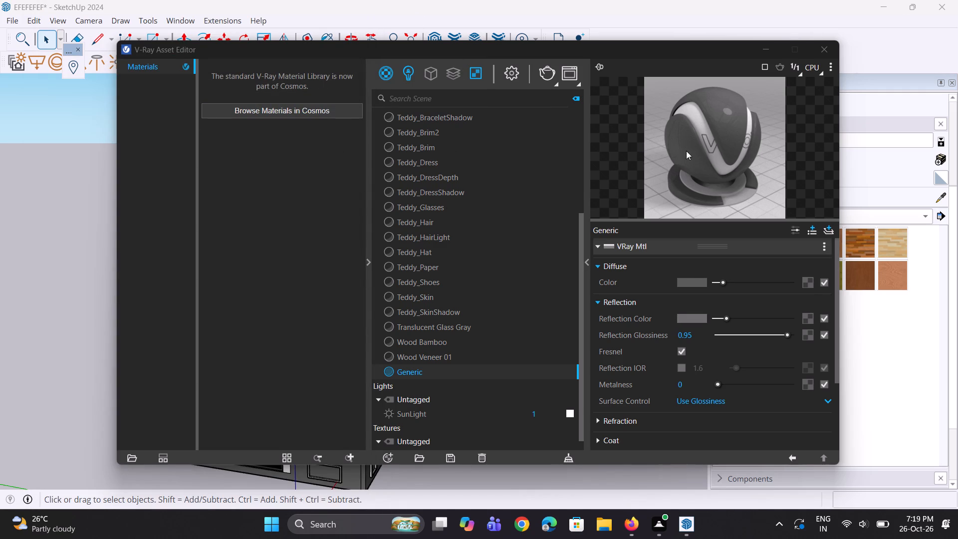
Create a new generic V-Ray material, Generic#1, and give it a light grey diffuse colour.
{"action": "left_click", "coordinate": [713, 146]}
{"action": "right_click", "coordinate": [391, 62]}
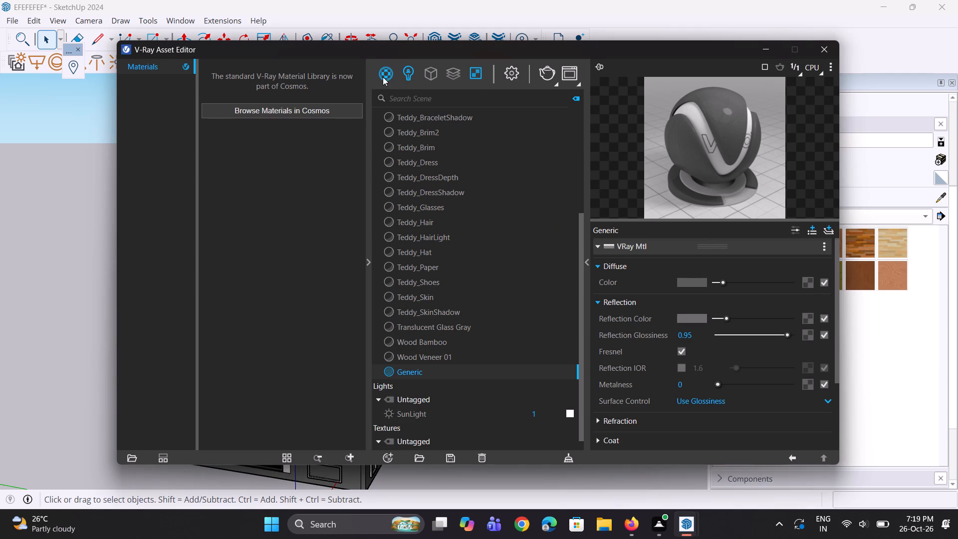
{"action": "left_click", "coordinate": [393, 97]}
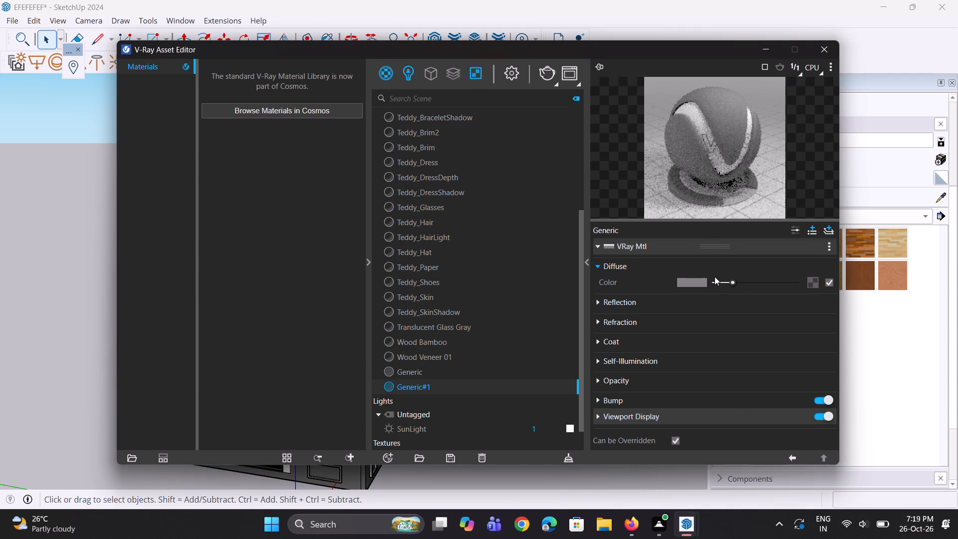
{"action": "left_click", "coordinate": [697, 281]}
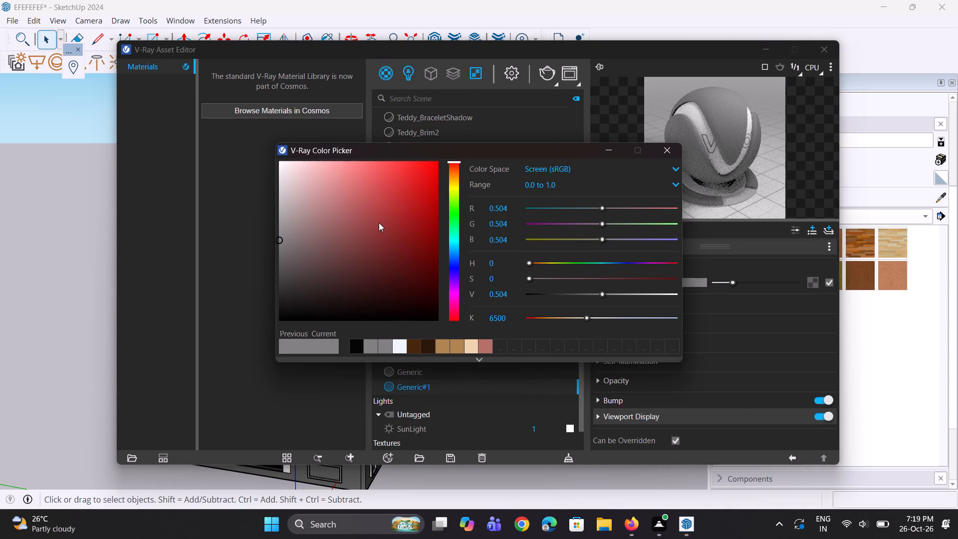
{"action": "left_click_drag", "start_coordinate": [327, 244], "coordinate": [289, 229]}
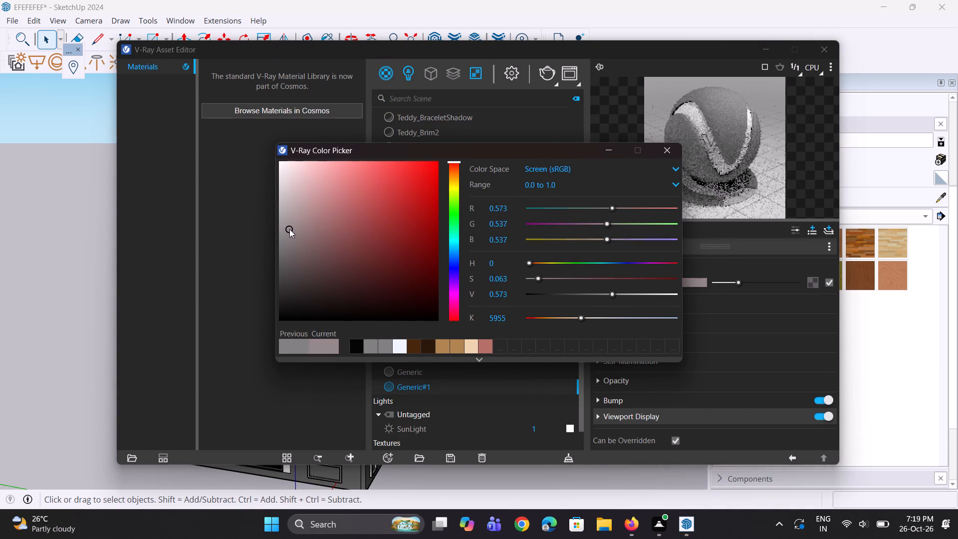
{"action": "left_click_drag", "start_coordinate": [289, 229], "coordinate": [288, 227]}
{"action": "left_click_drag", "start_coordinate": [284, 224], "coordinate": [276, 233]}
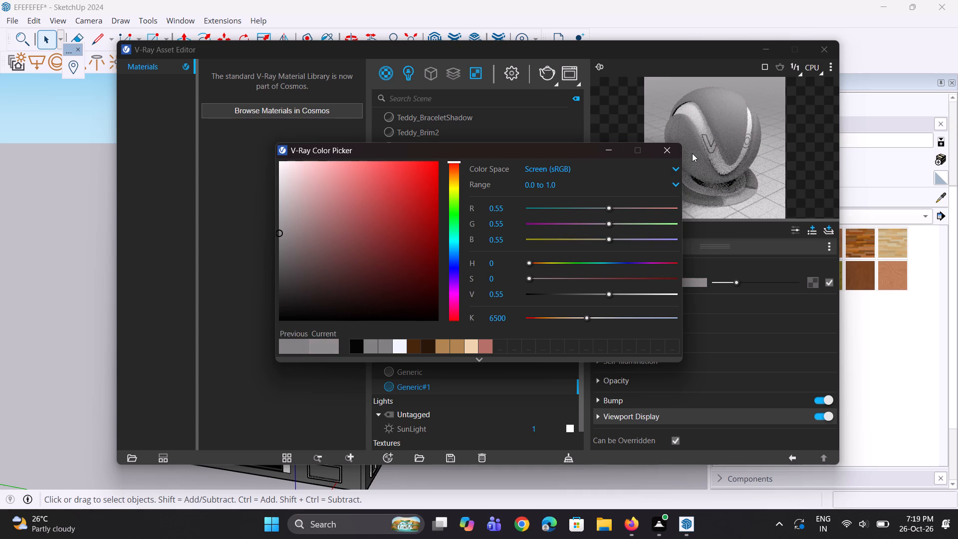
{"action": "left_click", "coordinate": [692, 153]}
{"action": "left_click_drag", "start_coordinate": [740, 279], "coordinate": [724, 281]}
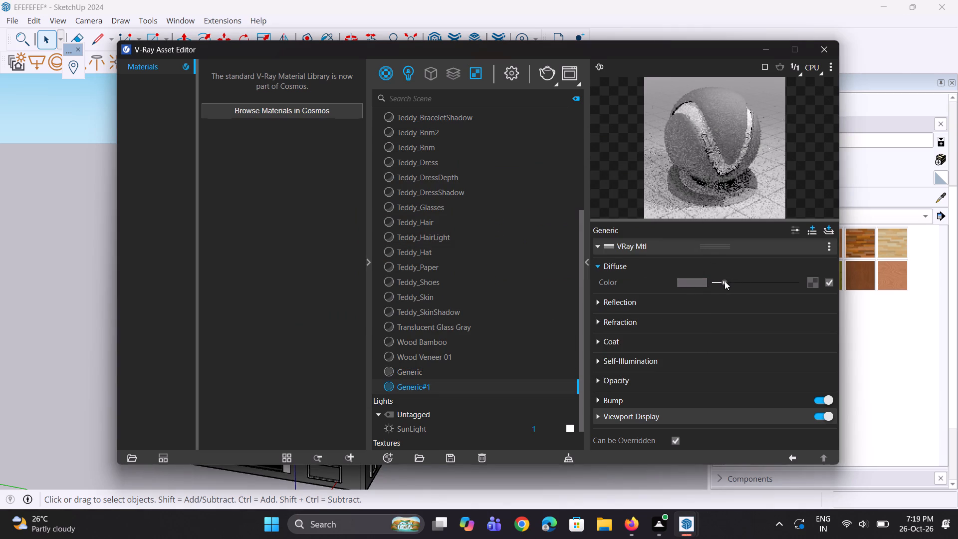
{"action": "left_click_drag", "start_coordinate": [724, 281], "coordinate": [769, 273]}
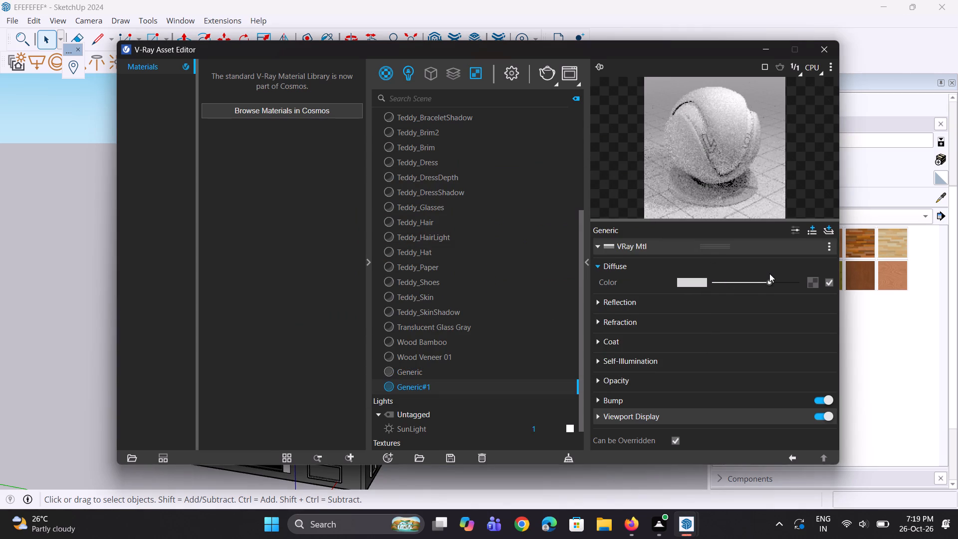
{"action": "left_click_drag", "start_coordinate": [769, 273], "coordinate": [766, 273]}
{"action": "left_click", "coordinate": [723, 157]}
{"action": "left_click_drag", "start_coordinate": [723, 162], "coordinate": [726, 172]}
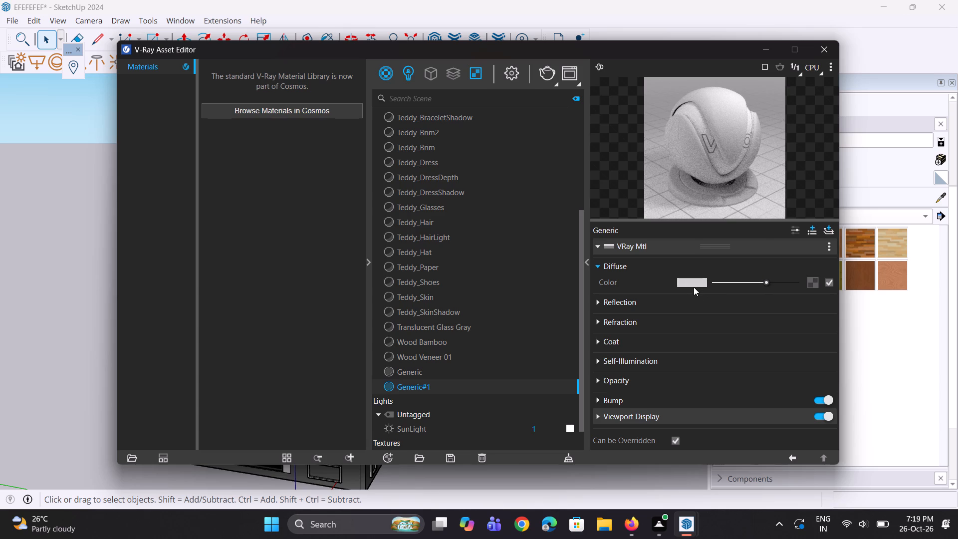
Set Generic#1's reflection colour to mid-grey and its glossiness to 0.95, and pick the material for painting.
{"action": "left_click", "coordinate": [694, 310]}
{"action": "left_click", "coordinate": [727, 305]}
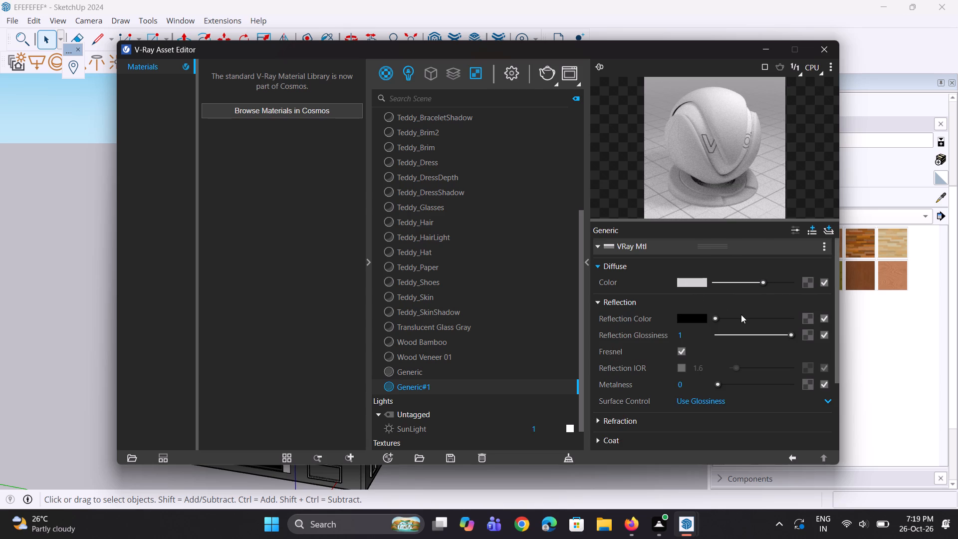
{"action": "left_click", "coordinate": [736, 317]}
{"action": "left_click", "coordinate": [730, 319]}
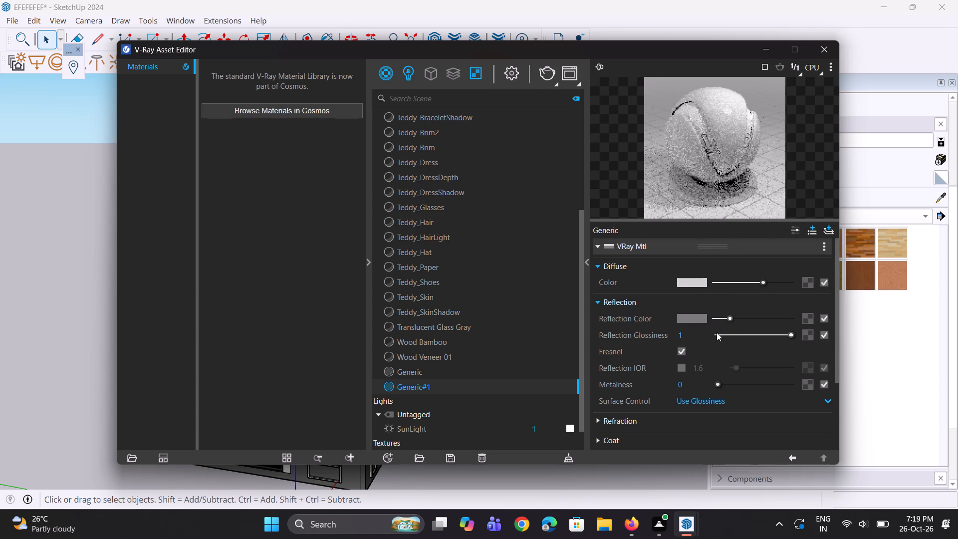
{"action": "left_click_drag", "start_coordinate": [698, 334], "coordinate": [659, 333]}
{"action": "type", "text": "0.95"}
{"action": "key", "text": "Return"}
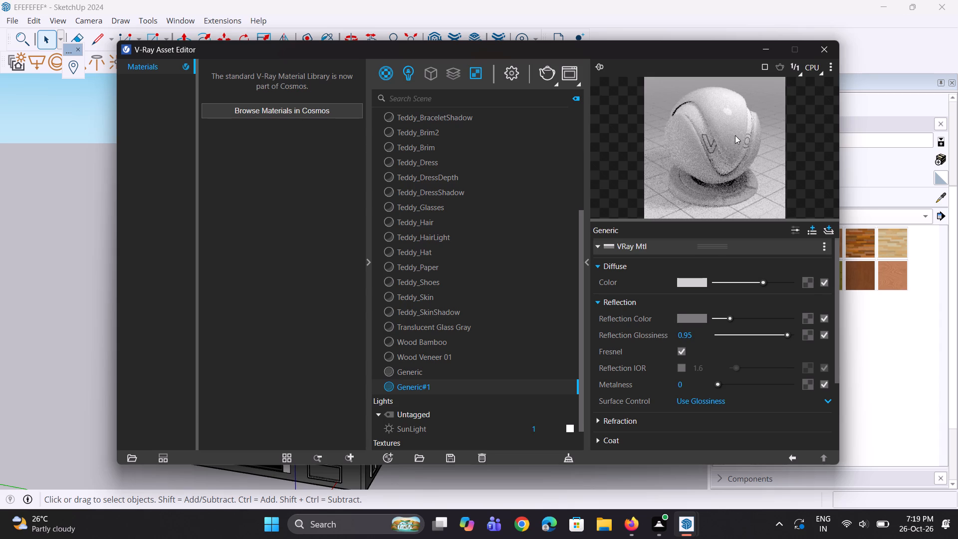
{"action": "left_click", "coordinate": [734, 136]}
{"action": "left_click", "coordinate": [729, 138]}
{"action": "left_click", "coordinate": [764, 50]}
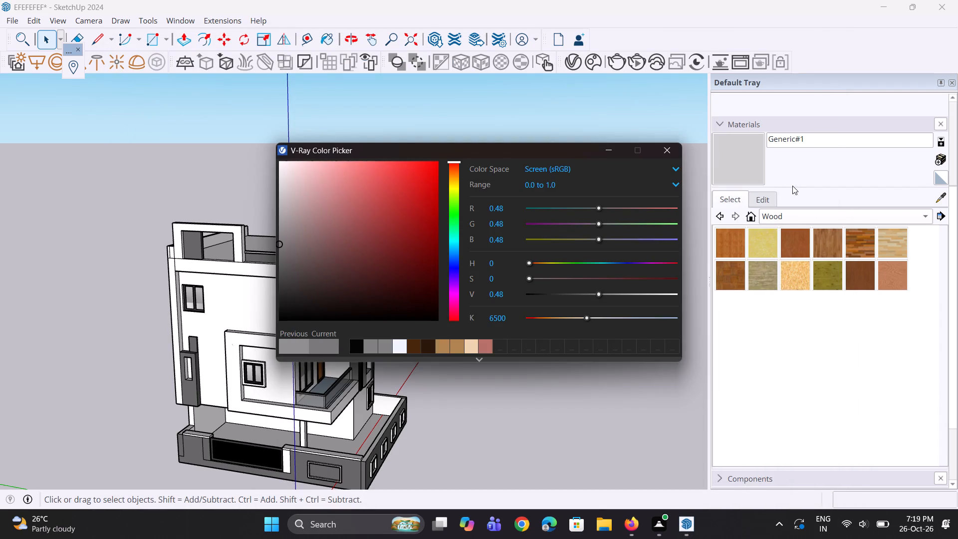
{"action": "left_click", "coordinate": [757, 171]}
{"action": "left_click", "coordinate": [605, 150]}
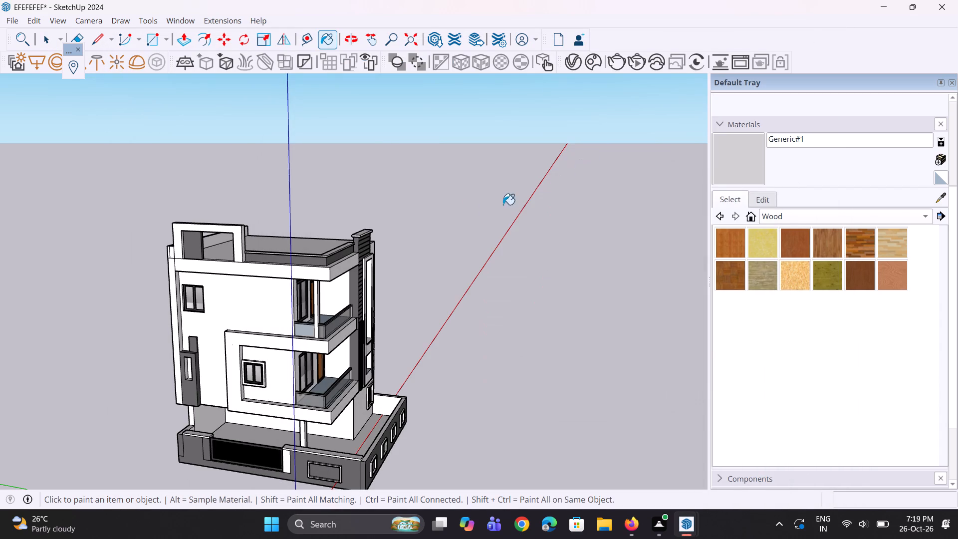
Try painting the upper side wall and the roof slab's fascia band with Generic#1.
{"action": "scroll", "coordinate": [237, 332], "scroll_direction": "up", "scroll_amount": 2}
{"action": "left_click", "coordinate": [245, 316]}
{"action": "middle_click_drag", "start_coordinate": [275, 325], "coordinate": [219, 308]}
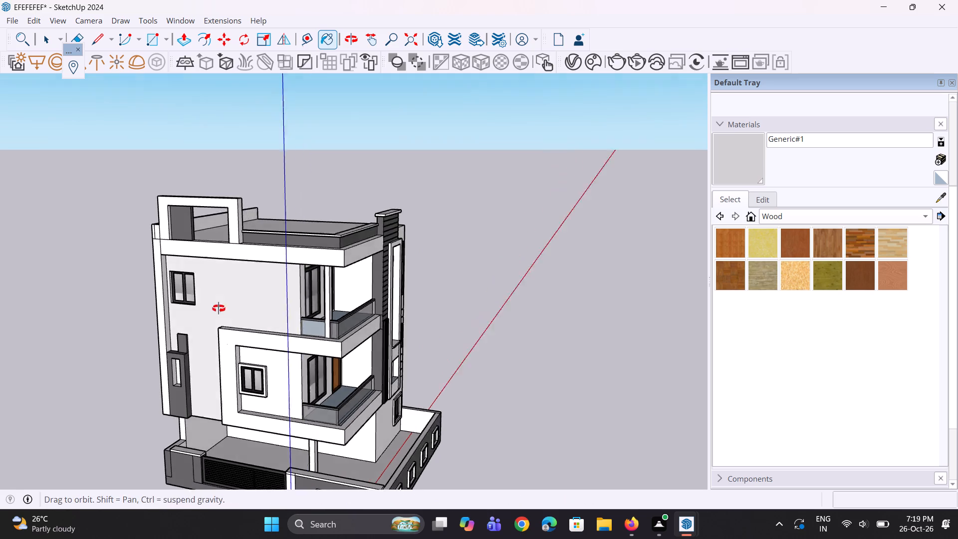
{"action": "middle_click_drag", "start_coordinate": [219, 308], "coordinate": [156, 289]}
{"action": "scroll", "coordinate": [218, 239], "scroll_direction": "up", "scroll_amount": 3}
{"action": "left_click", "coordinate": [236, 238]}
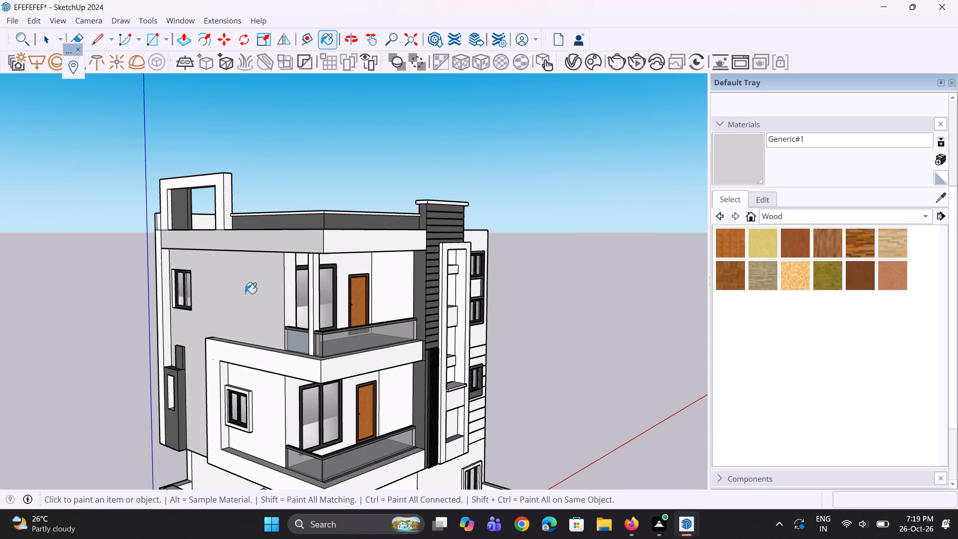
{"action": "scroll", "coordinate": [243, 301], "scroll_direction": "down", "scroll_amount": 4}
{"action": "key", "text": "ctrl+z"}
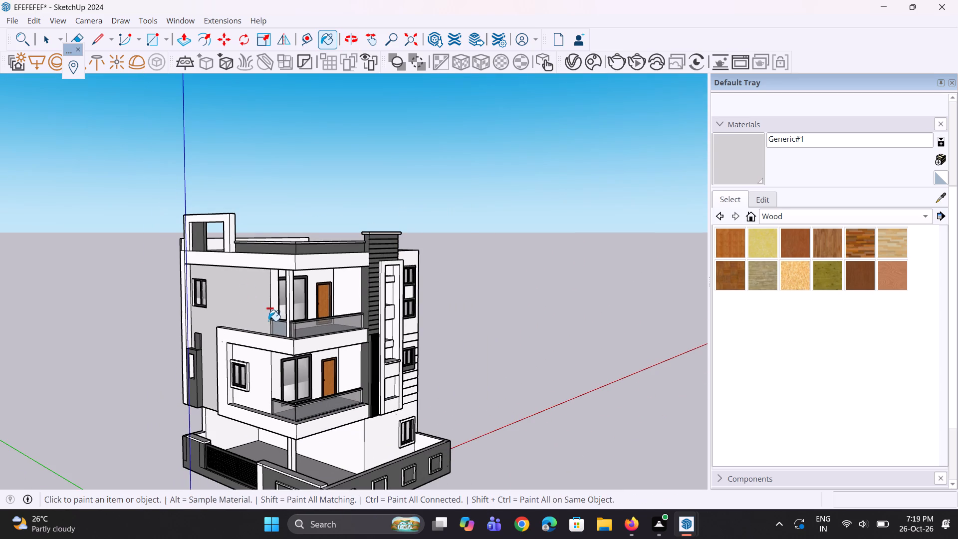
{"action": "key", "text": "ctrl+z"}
Paint the projecting surround of the lower side-wall window with Generic#1, including its front, inner and underside faces.
{"action": "scroll", "coordinate": [263, 317], "scroll_direction": "up", "scroll_amount": 3}
{"action": "scroll", "coordinate": [228, 307], "scroll_direction": "down", "scroll_amount": 5}
{"action": "scroll", "coordinate": [210, 333], "scroll_direction": "up", "scroll_amount": 1}
{"action": "middle_click_drag", "start_coordinate": [208, 362], "coordinate": [208, 371]}
{"action": "scroll", "coordinate": [241, 345], "scroll_direction": "up", "scroll_amount": 2}
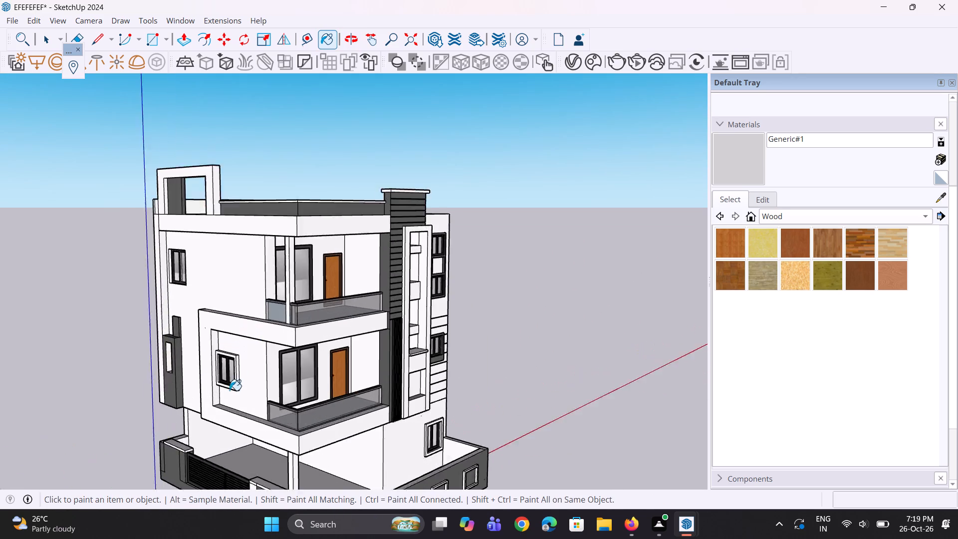
{"action": "scroll", "coordinate": [230, 390], "scroll_direction": "up", "scroll_amount": 14}
{"action": "left_click", "coordinate": [245, 374]}
{"action": "scroll", "coordinate": [231, 382], "scroll_direction": "up", "scroll_amount": 3}
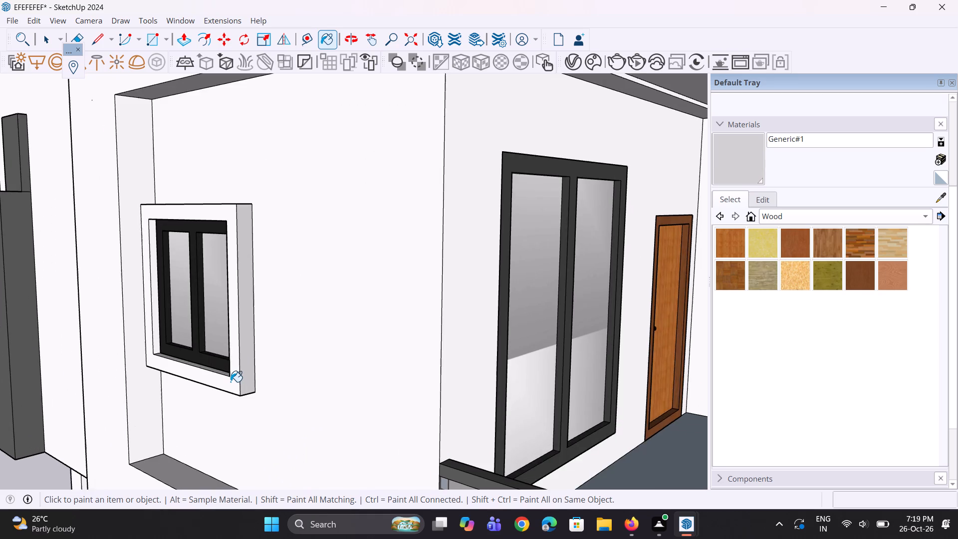
{"action": "left_click", "coordinate": [231, 382]}
{"action": "scroll", "coordinate": [171, 335], "scroll_direction": "up", "scroll_amount": 3}
{"action": "left_click", "coordinate": [155, 295]}
{"action": "scroll", "coordinate": [146, 332], "scroll_direction": "up", "scroll_amount": 1}
{"action": "middle_click_drag", "start_coordinate": [146, 332], "coordinate": [275, 320]}
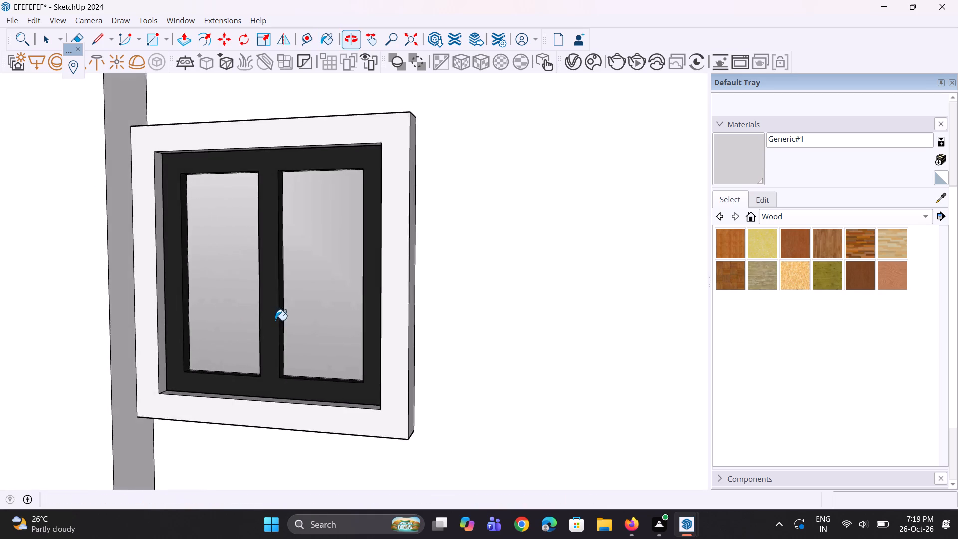
{"action": "scroll", "coordinate": [266, 318], "scroll_direction": "down", "scroll_amount": 6}
{"action": "scroll", "coordinate": [306, 358], "scroll_direction": "up", "scroll_amount": 1}
{"action": "middle_click_drag", "start_coordinate": [255, 305], "coordinate": [173, 247]}
{"action": "scroll", "coordinate": [221, 323], "scroll_direction": "up", "scroll_amount": 3}
{"action": "middle_click_drag", "start_coordinate": [229, 348], "coordinate": [221, 270]}
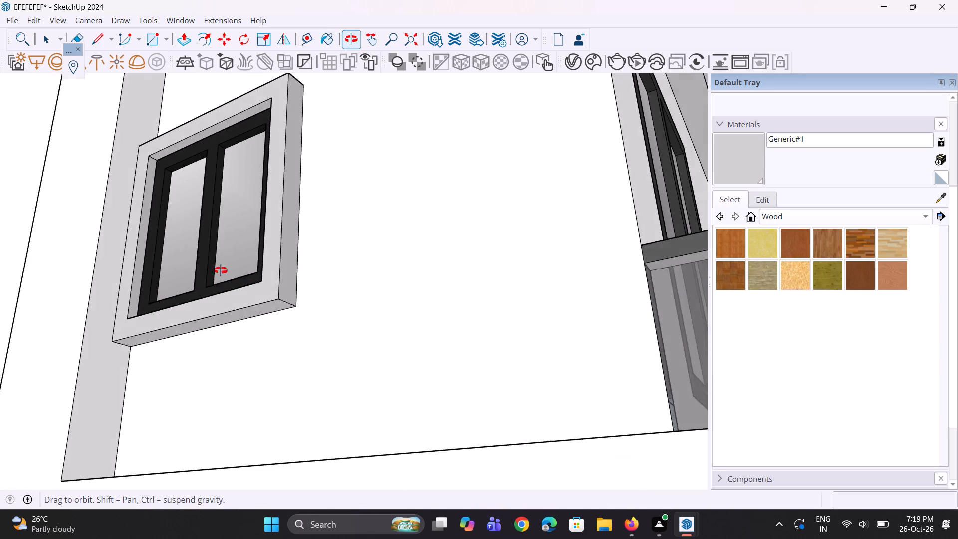
{"action": "middle_click_drag", "start_coordinate": [221, 270], "coordinate": [220, 243]}
{"action": "scroll", "coordinate": [253, 309], "scroll_direction": "up", "scroll_amount": 2}
{"action": "left_click", "coordinate": [260, 290]}
{"action": "middle_click_drag", "start_coordinate": [283, 291], "coordinate": [210, 384]}
{"action": "scroll", "coordinate": [223, 384], "scroll_direction": "down", "scroll_amount": 6}
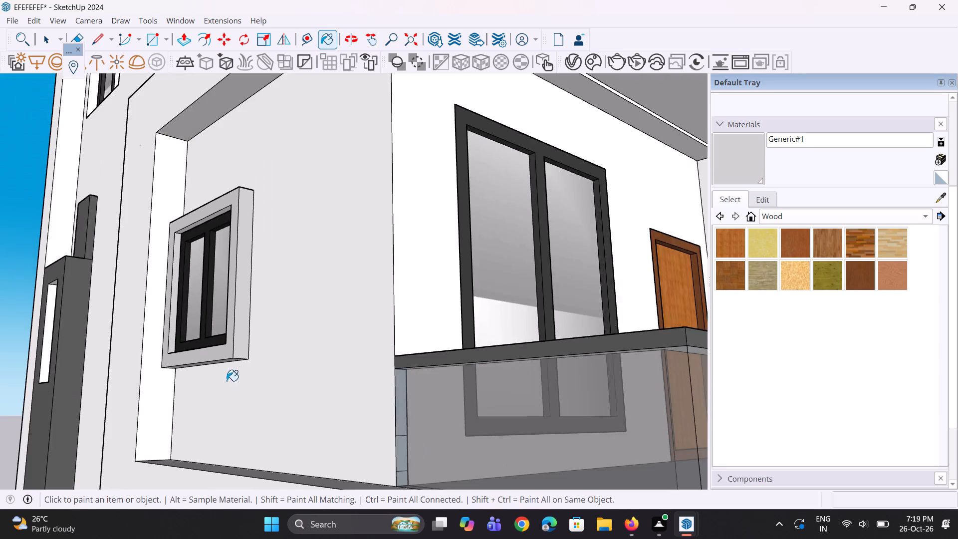
Paint the back and inner faces of the recess in the dark vertical side-wall panel with Generic#1.
{"action": "scroll", "coordinate": [227, 381], "scroll_direction": "down", "scroll_amount": 6}
{"action": "middle_click_drag", "start_coordinate": [211, 331], "coordinate": [212, 381]}
{"action": "scroll", "coordinate": [211, 378], "scroll_direction": "down", "scroll_amount": 1}
{"action": "scroll", "coordinate": [168, 323], "scroll_direction": "up", "scroll_amount": 7}
{"action": "scroll", "coordinate": [134, 330], "scroll_direction": "down", "scroll_amount": 7}
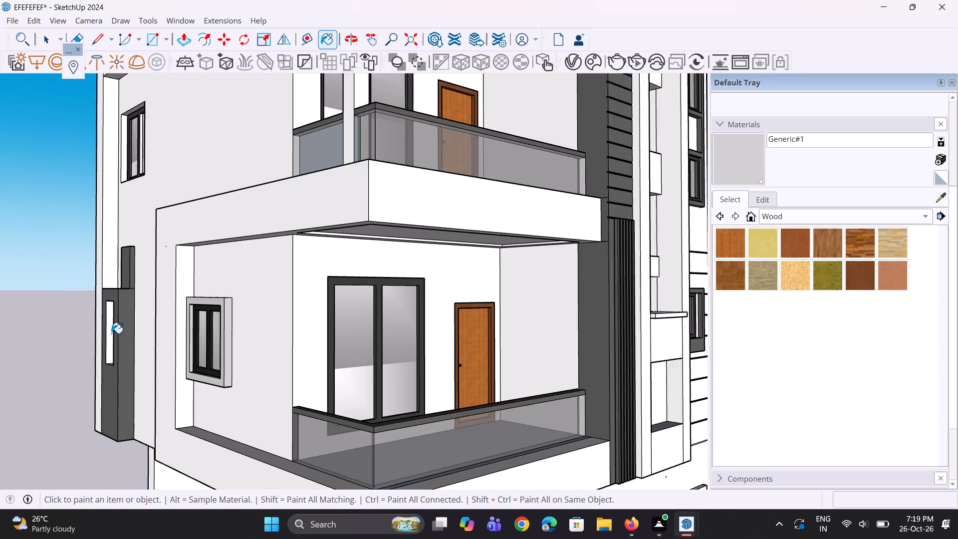
{"action": "scroll", "coordinate": [98, 328], "scroll_direction": "up", "scroll_amount": 3}
{"action": "left_click", "coordinate": [112, 333]}
{"action": "middle_click_drag", "start_coordinate": [110, 356], "coordinate": [331, 337]}
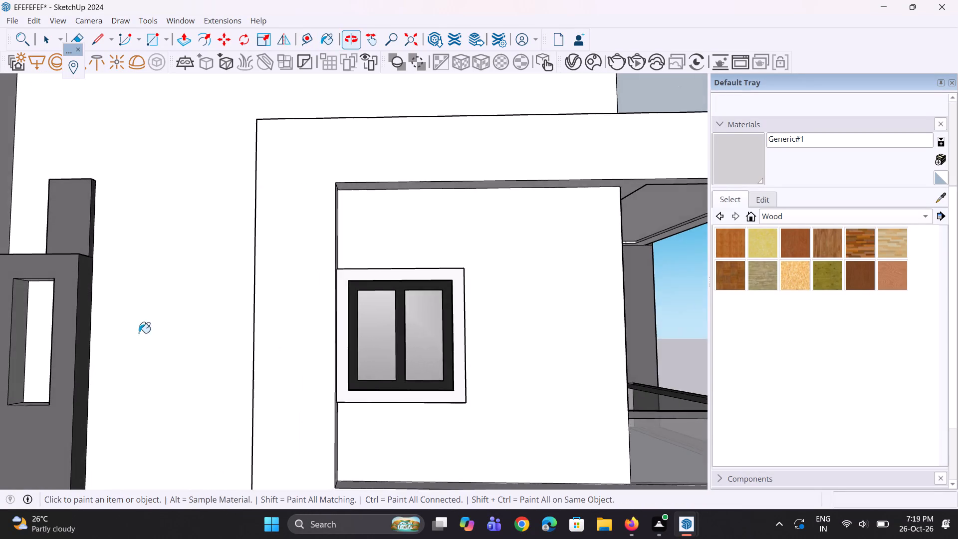
{"action": "scroll", "coordinate": [0, 319], "scroll_direction": "up", "scroll_amount": 3}
{"action": "scroll", "coordinate": [44, 356], "scroll_direction": "up", "scroll_amount": 5}
{"action": "middle_click_drag", "start_coordinate": [67, 377], "coordinate": [135, 376]}
{"action": "scroll", "coordinate": [34, 352], "scroll_direction": "up", "scroll_amount": 1}
{"action": "scroll", "coordinate": [34, 352], "scroll_direction": "down", "scroll_amount": 4}
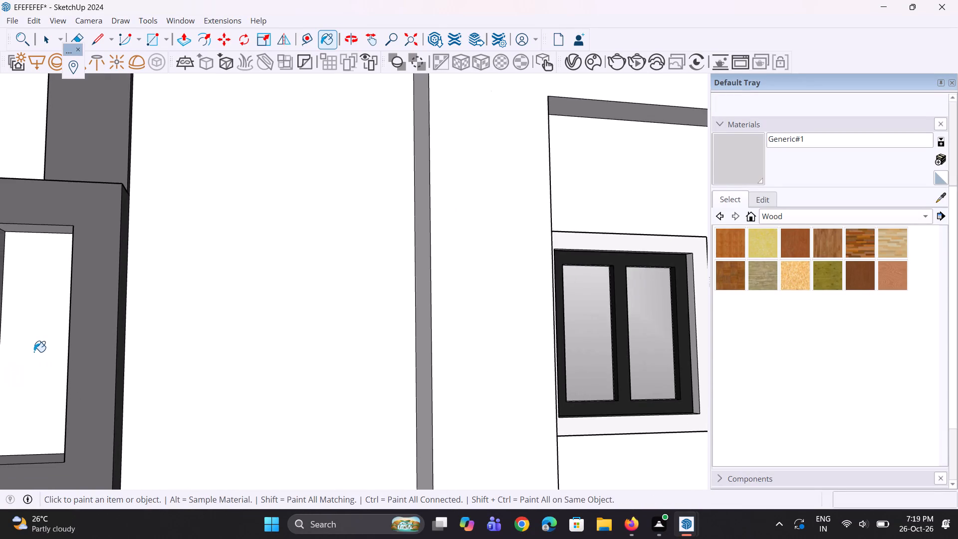
{"action": "left_click_drag", "start_coordinate": [34, 352], "coordinate": [37, 358]}
{"action": "scroll", "coordinate": [209, 362], "scroll_direction": "down", "scroll_amount": 13}
{"action": "middle_click_drag", "start_coordinate": [177, 372], "coordinate": [288, 352]}
{"action": "scroll", "coordinate": [288, 352], "scroll_direction": "up", "scroll_amount": 5}
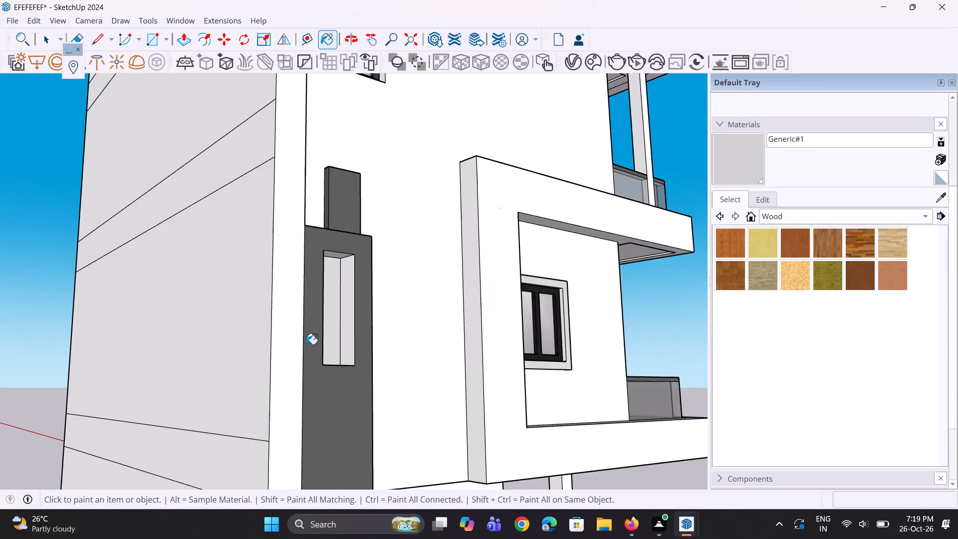
{"action": "scroll", "coordinate": [306, 344], "scroll_direction": "up", "scroll_amount": 3}
{"action": "left_click", "coordinate": [360, 342]}
{"action": "middle_click_drag", "start_coordinate": [360, 342], "coordinate": [322, 271]}
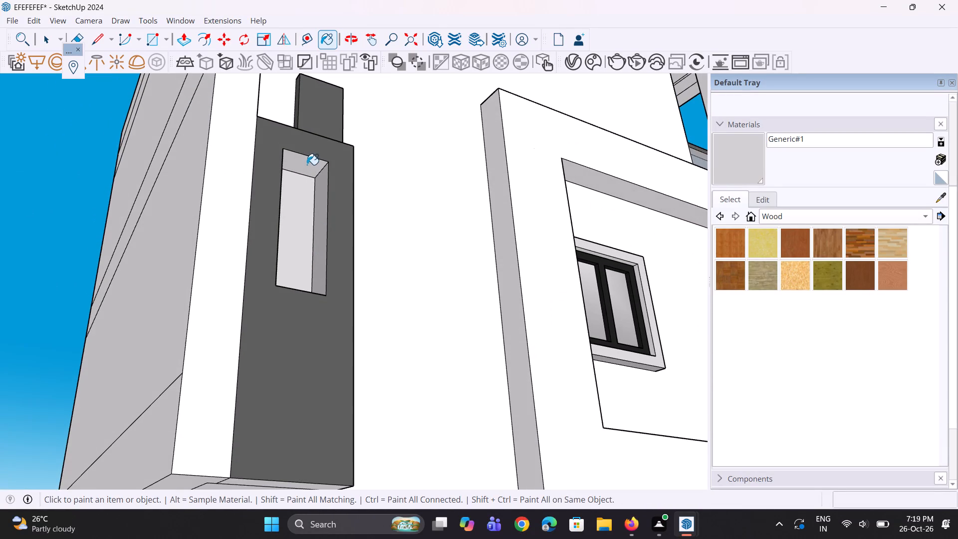
{"action": "left_click", "coordinate": [307, 165]}
{"action": "middle_click_drag", "start_coordinate": [292, 205], "coordinate": [159, 346]}
{"action": "scroll", "coordinate": [152, 330], "scroll_direction": "up", "scroll_amount": 1}
{"action": "scroll", "coordinate": [149, 314], "scroll_direction": "down", "scroll_amount": 6}
{"action": "scroll", "coordinate": [168, 378], "scroll_direction": "up", "scroll_amount": 1}
{"action": "middle_click_drag", "start_coordinate": [167, 383], "coordinate": [162, 420]}
{"action": "scroll", "coordinate": [162, 420], "scroll_direction": "up", "scroll_amount": 3}
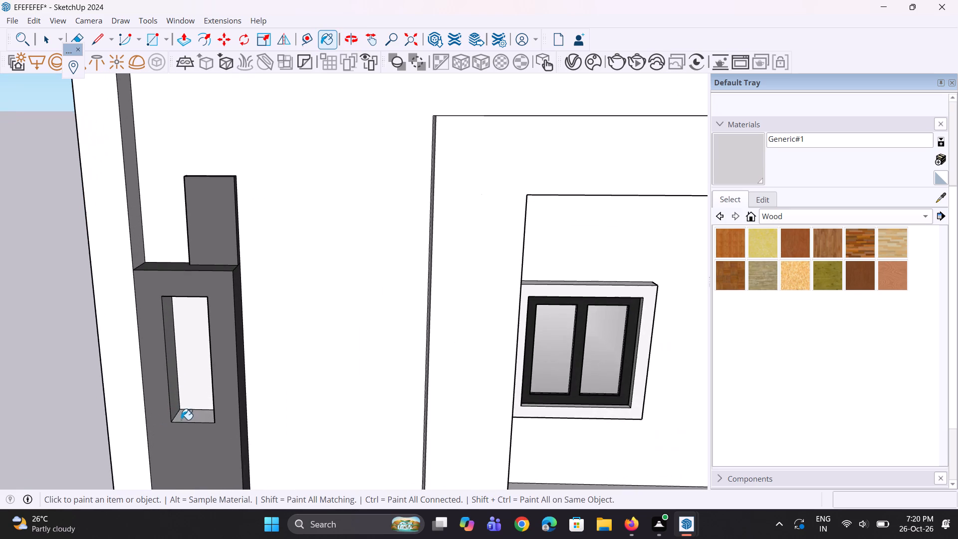
{"action": "left_click", "coordinate": [186, 418]}
Paint the front, end and top faces of the cap on the dark grooved tower with Generic#1.
{"action": "scroll", "coordinate": [163, 387], "scroll_direction": "down", "scroll_amount": 12}
{"action": "middle_click_drag", "start_coordinate": [199, 364], "coordinate": [0, 287]}
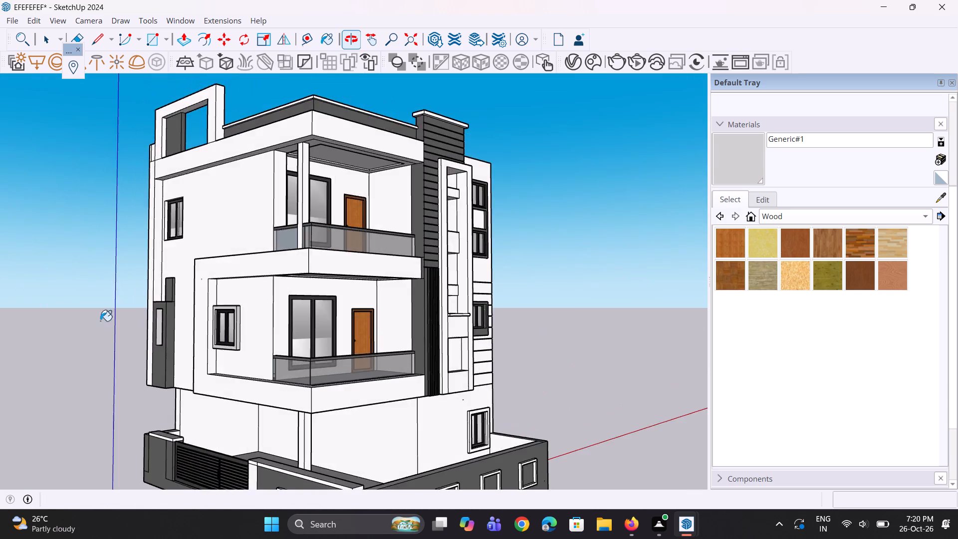
{"action": "scroll", "coordinate": [109, 322], "scroll_direction": "down", "scroll_amount": 7}
{"action": "middle_click_drag", "start_coordinate": [201, 320], "coordinate": [195, 363]}
{"action": "scroll", "coordinate": [335, 187], "scroll_direction": "up", "scroll_amount": 13}
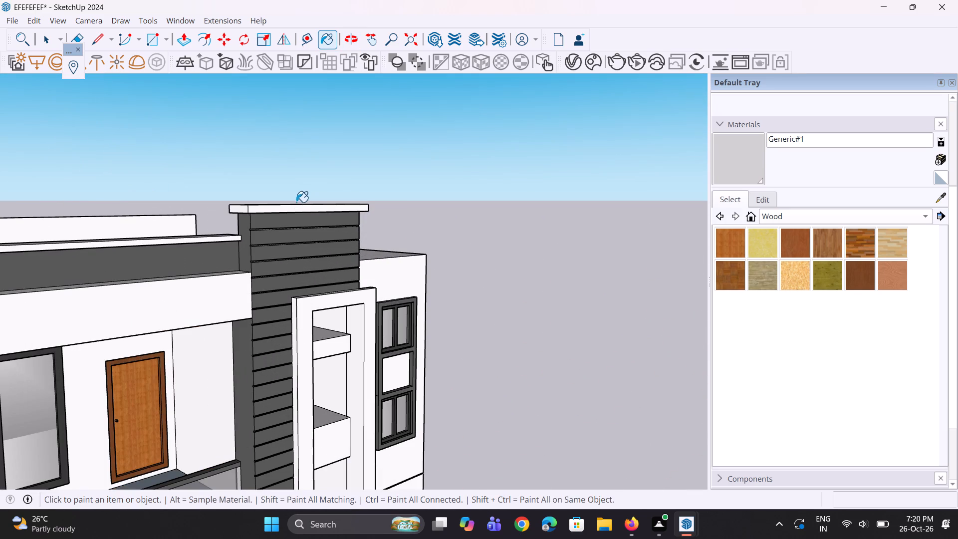
{"action": "left_click", "coordinate": [294, 206]}
{"action": "scroll", "coordinate": [261, 203], "scroll_direction": "up", "scroll_amount": 7}
{"action": "left_click", "coordinate": [240, 226]}
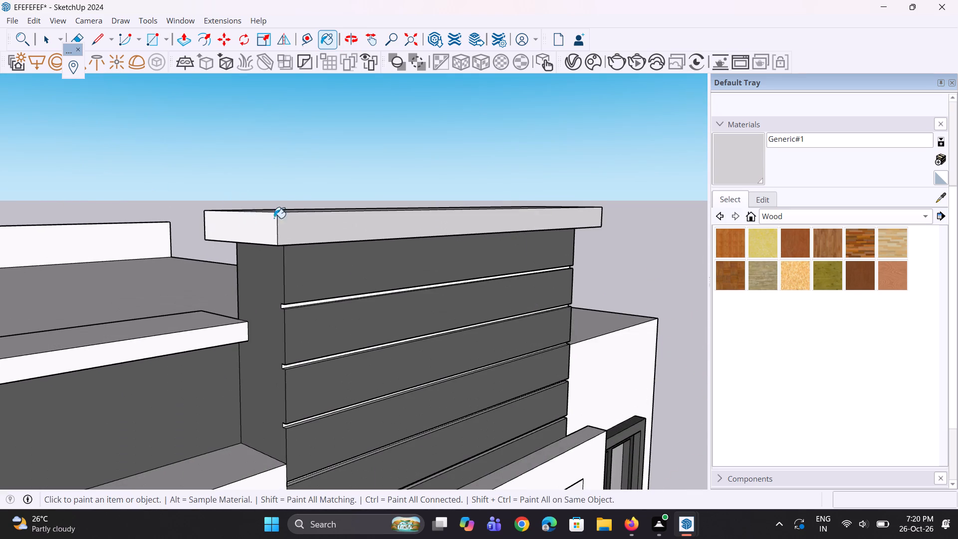
{"action": "middle_click_drag", "start_coordinate": [299, 222], "coordinate": [298, 269]}
{"action": "left_click", "coordinate": [301, 261]}
Paint the outer edges and top of the coping along the dark roof parapet with Generic#1.
{"action": "scroll", "coordinate": [310, 230], "scroll_direction": "down", "scroll_amount": 6}
{"action": "scroll", "coordinate": [238, 326], "scroll_direction": "up", "scroll_amount": 3}
{"action": "left_click", "coordinate": [238, 318]}
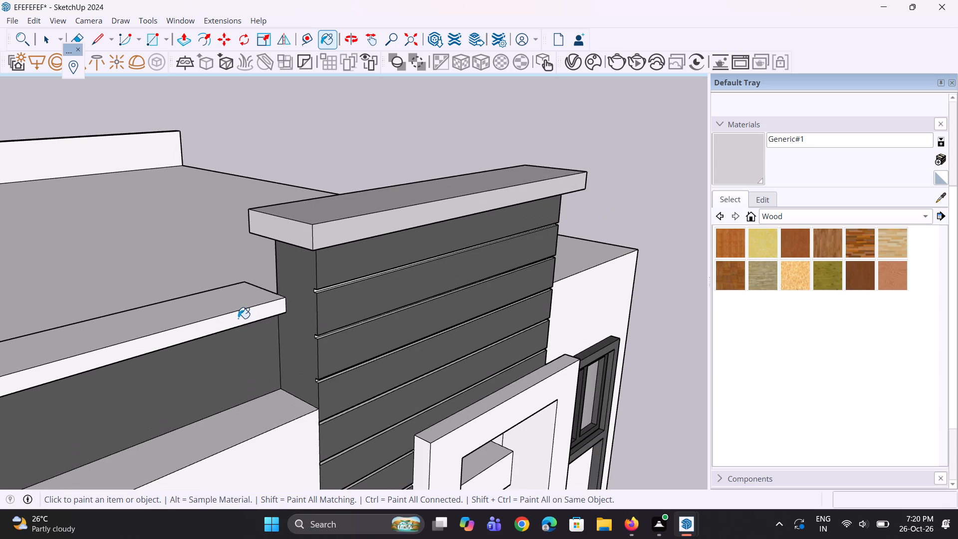
{"action": "left_click", "coordinate": [245, 300]}
{"action": "scroll", "coordinate": [266, 288], "scroll_direction": "down", "scroll_amount": 20}
{"action": "scroll", "coordinate": [266, 288], "scroll_direction": "down", "scroll_amount": 2}
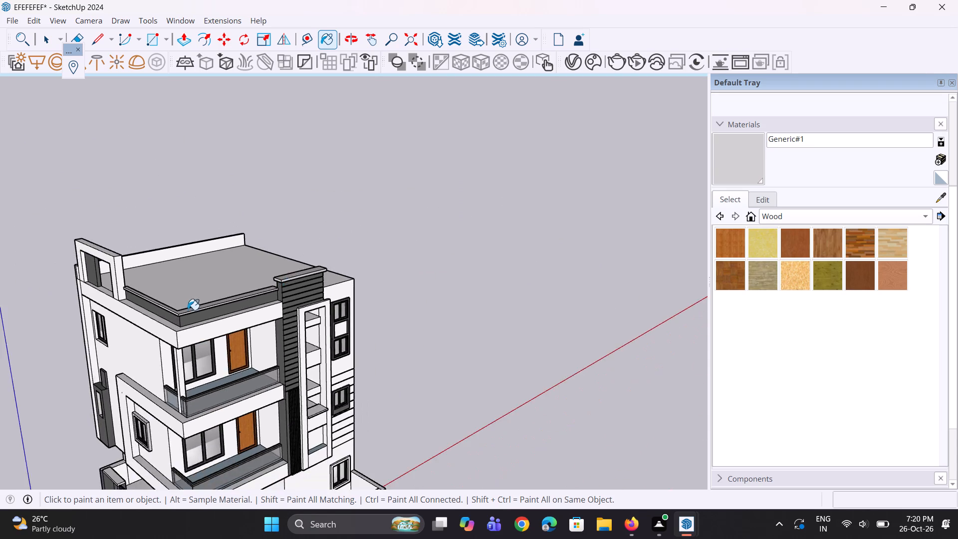
{"action": "scroll", "coordinate": [181, 308], "scroll_direction": "up", "scroll_amount": 15}
{"action": "left_click", "coordinate": [176, 313]}
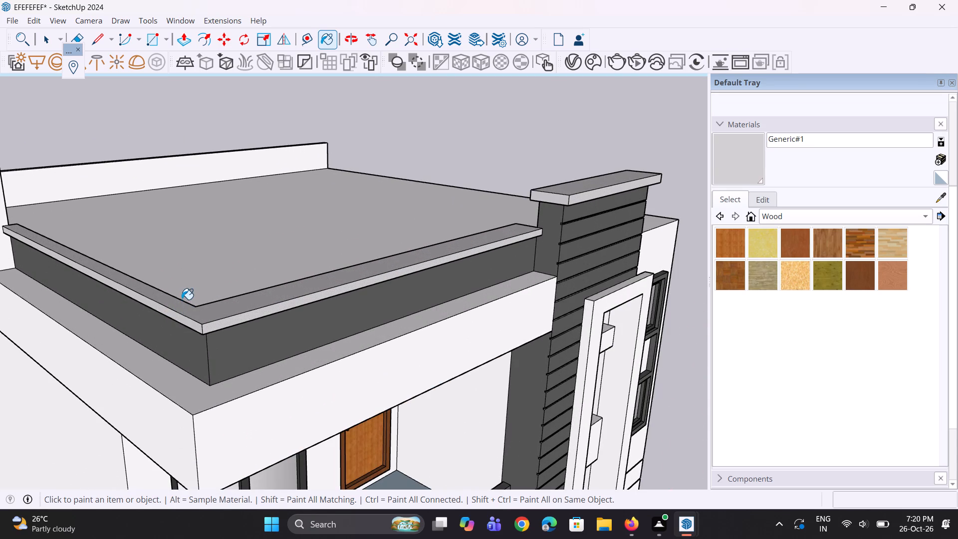
{"action": "left_click", "coordinate": [181, 302]}
Paint the tall facade frame's front and inner side, the top niche's back and the uppermost shelf with Generic#1.
{"action": "scroll", "coordinate": [183, 360], "scroll_direction": "down", "scroll_amount": 11}
{"action": "middle_click_drag", "start_coordinate": [319, 333], "coordinate": [303, 292]}
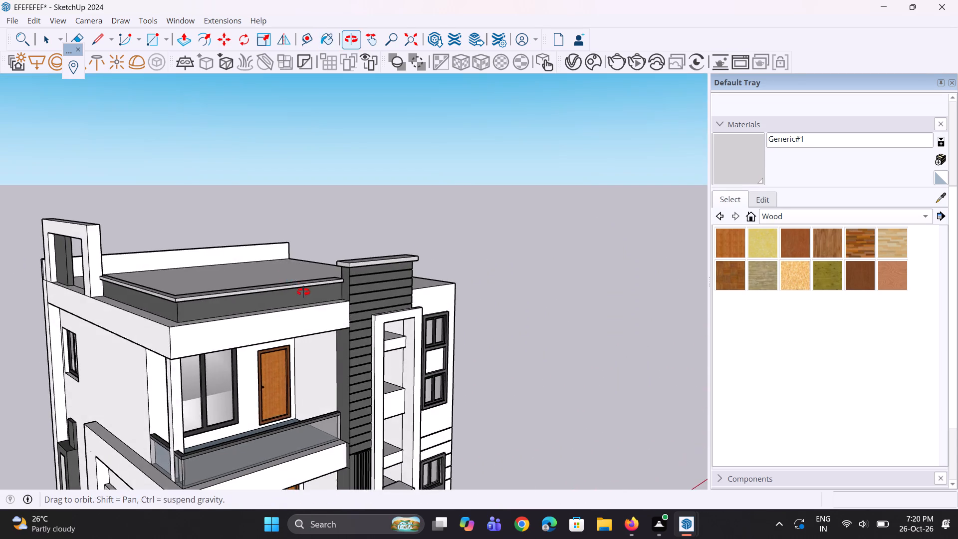
{"action": "middle_click_drag", "start_coordinate": [303, 292], "coordinate": [303, 291]}
{"action": "scroll", "coordinate": [174, 258], "scroll_direction": "down", "scroll_amount": 5}
{"action": "scroll", "coordinate": [293, 319], "scroll_direction": "up", "scroll_amount": 13}
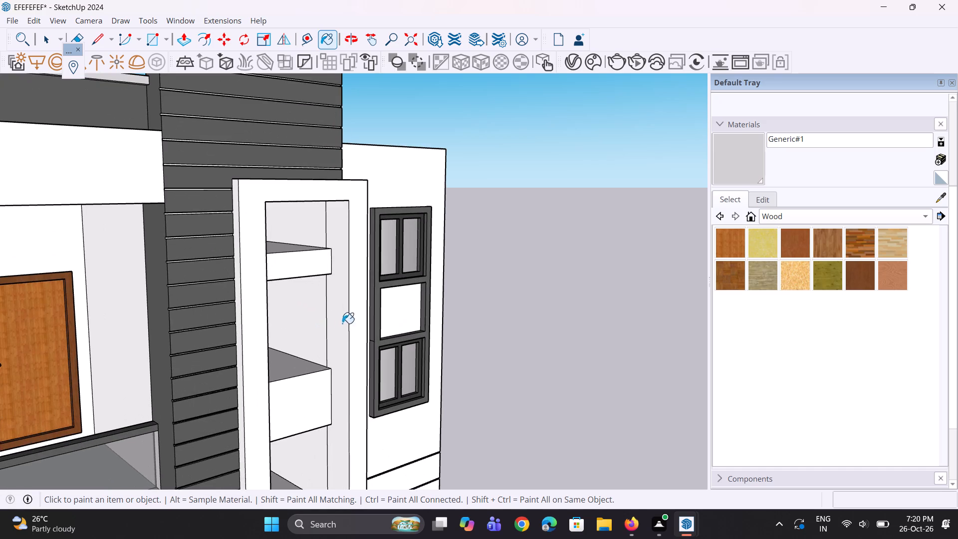
{"action": "scroll", "coordinate": [357, 319], "scroll_direction": "up", "scroll_amount": 1}
{"action": "left_click", "coordinate": [357, 319]}
{"action": "scroll", "coordinate": [349, 305], "scroll_direction": "up", "scroll_amount": 3}
{"action": "left_click", "coordinate": [342, 279]}
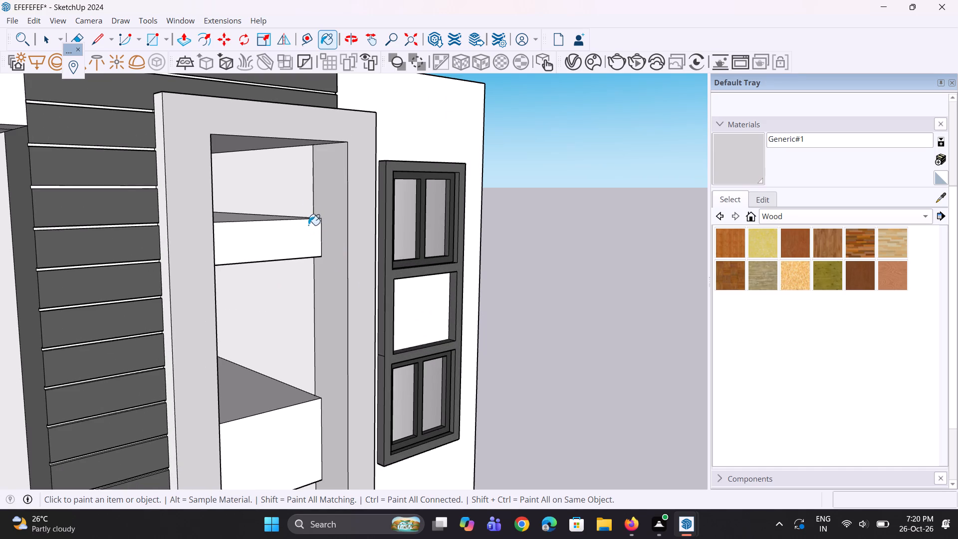
{"action": "left_click", "coordinate": [302, 200]}
{"action": "left_click", "coordinate": [257, 215]}
{"action": "left_click", "coordinate": [252, 221]}
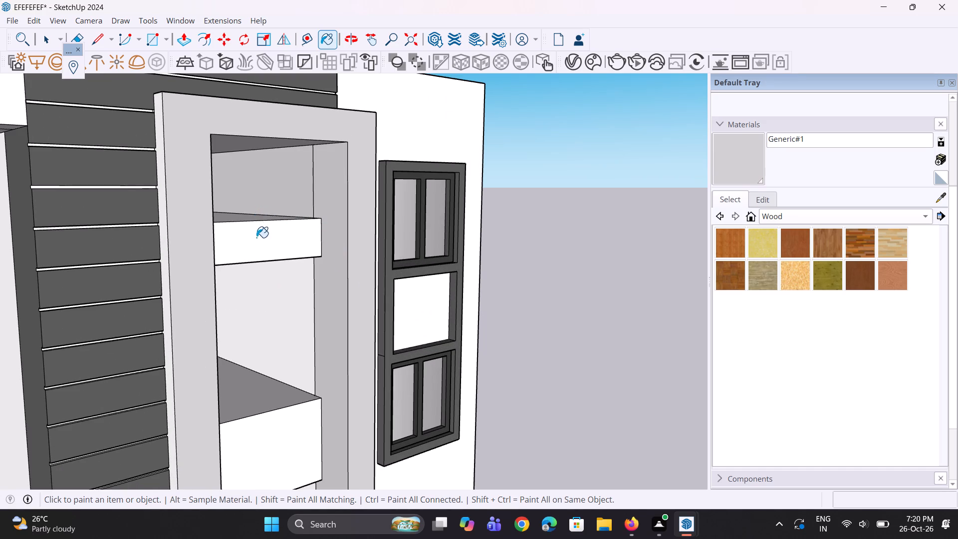
{"action": "left_click", "coordinate": [256, 238]}
Paint the upper two niches' back faces, the uppermost shelf's underside and the deep second shelf's front with Generic#1.
{"action": "middle_click_drag", "start_coordinate": [275, 254], "coordinate": [115, 245]}
{"action": "scroll", "coordinate": [149, 230], "scroll_direction": "down", "scroll_amount": 4}
{"action": "left_click", "coordinate": [220, 205]}
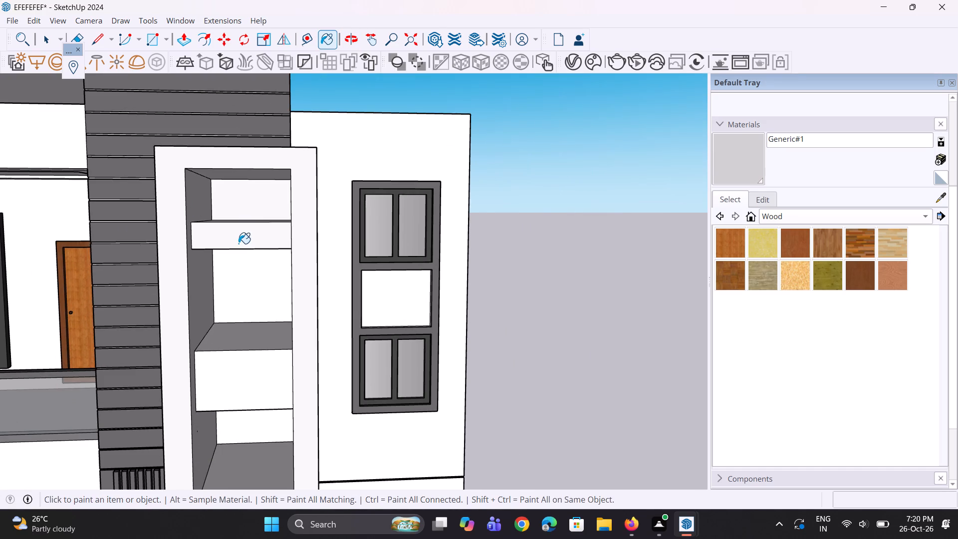
{"action": "left_click", "coordinate": [239, 244]}
{"action": "middle_click_drag", "start_coordinate": [231, 237], "coordinate": [251, 324]}
{"action": "scroll", "coordinate": [246, 253], "scroll_direction": "up", "scroll_amount": 3}
{"action": "middle_click_drag", "start_coordinate": [241, 259], "coordinate": [241, 174]}
{"action": "double_click", "coordinate": [242, 172]}
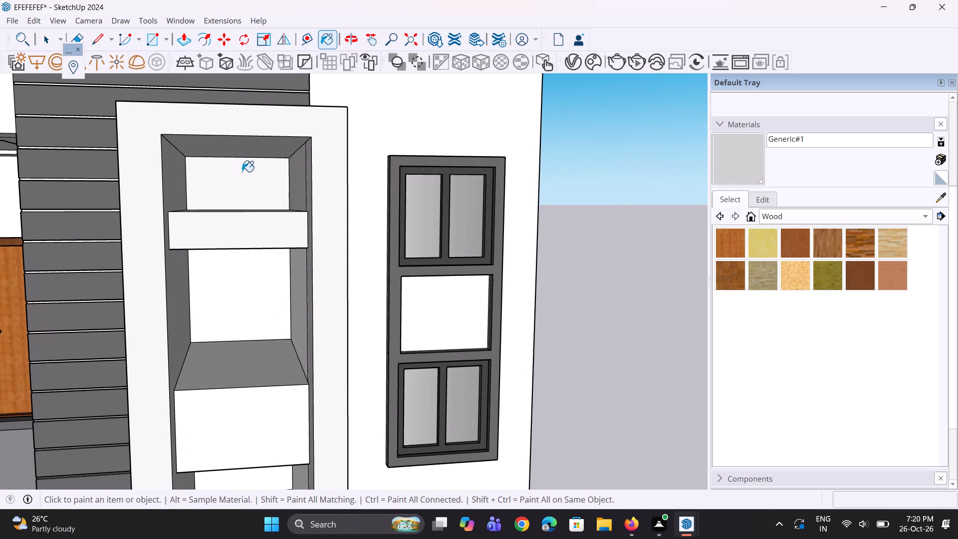
{"action": "left_click_drag", "start_coordinate": [247, 258], "coordinate": [246, 272]}
{"action": "left_click", "coordinate": [244, 281]}
{"action": "middle_click_drag", "start_coordinate": [242, 269], "coordinate": [223, 179]}
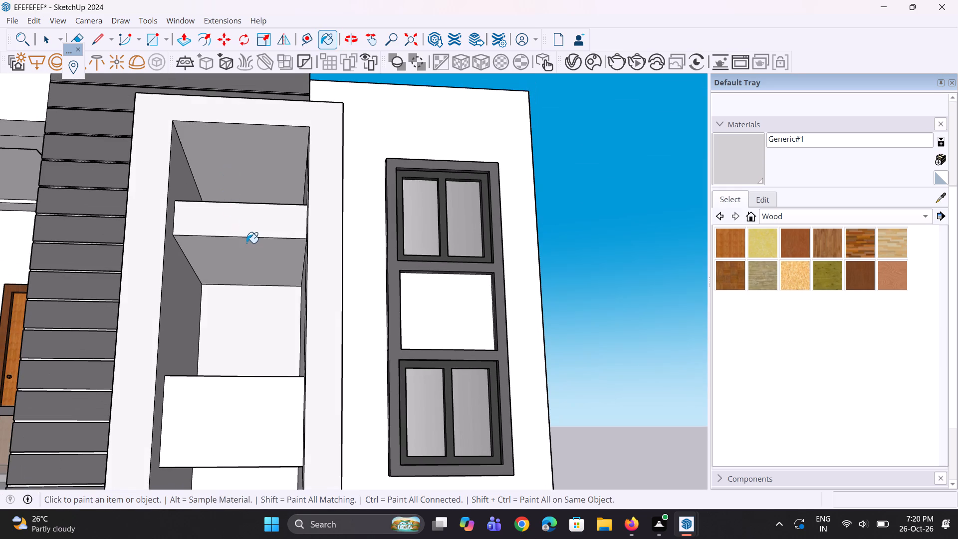
{"action": "left_click", "coordinate": [246, 243]}
{"action": "scroll", "coordinate": [241, 229], "scroll_direction": "down", "scroll_amount": 5}
{"action": "scroll", "coordinate": [237, 336], "scroll_direction": "up", "scroll_amount": 4}
{"action": "left_click", "coordinate": [237, 336]}
{"action": "scroll", "coordinate": [212, 297], "scroll_direction": "down", "scroll_amount": 5}
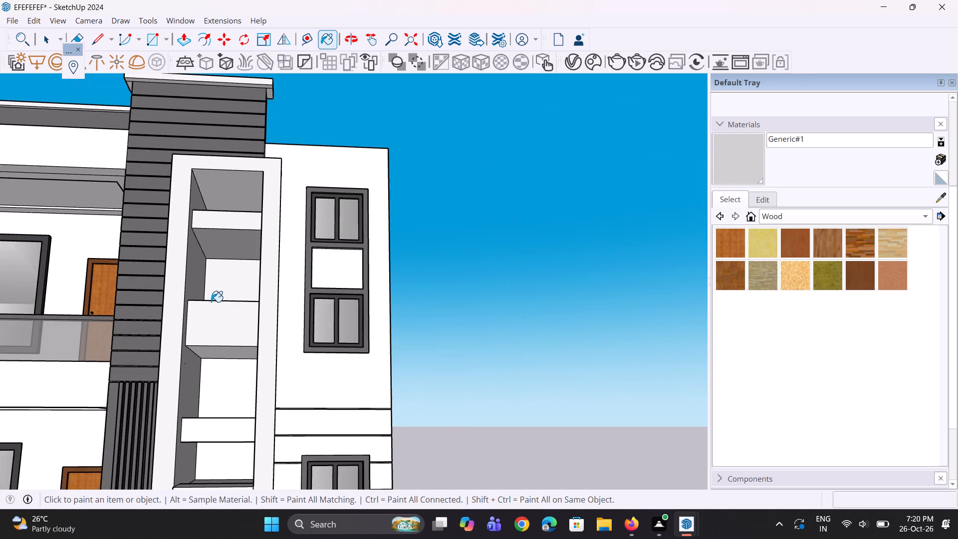
Paint the deep second shelf's top and underside and the back of the niche above it with Generic#1.
{"action": "middle_click_drag", "start_coordinate": [207, 319], "coordinate": [204, 405]}
{"action": "scroll", "coordinate": [208, 324], "scroll_direction": "up", "scroll_amount": 3}
{"action": "left_click", "coordinate": [217, 313]}
{"action": "left_click", "coordinate": [239, 259]}
{"action": "middle_click_drag", "start_coordinate": [252, 354], "coordinate": [251, 328]}
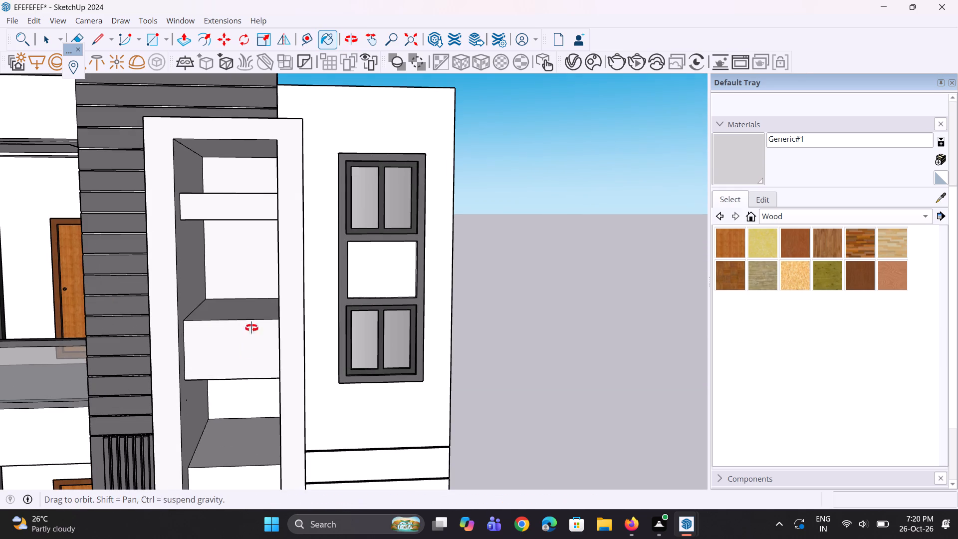
{"action": "scroll", "coordinate": [251, 328], "scroll_direction": "up", "scroll_amount": 1}
{"action": "middle_click_drag", "start_coordinate": [251, 328], "coordinate": [248, 273]}
{"action": "scroll", "coordinate": [238, 259], "scroll_direction": "down", "scroll_amount": 7}
{"action": "middle_click_drag", "start_coordinate": [240, 337], "coordinate": [236, 262]}
{"action": "left_click", "coordinate": [227, 315]}
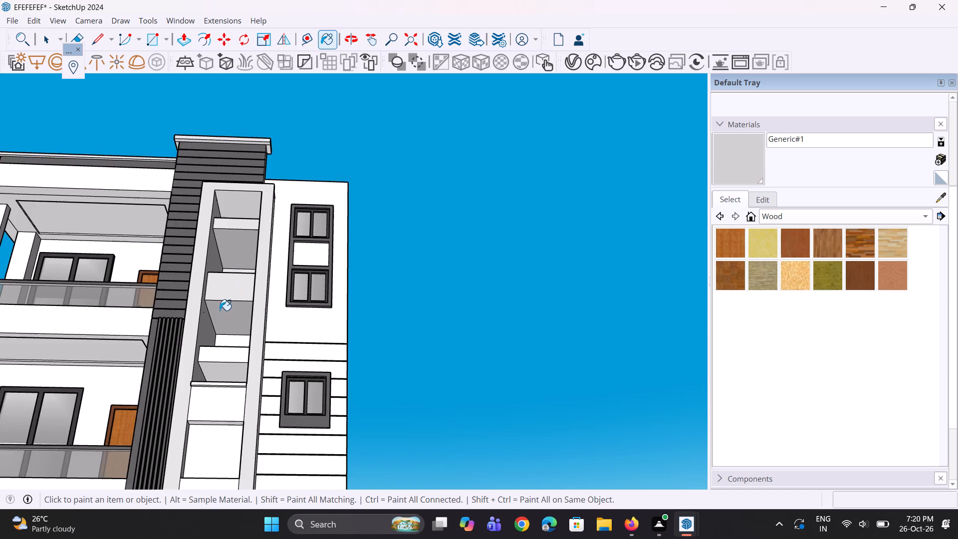
Paint the niche below the deep shelf and the third shelf's faces in the tall facade frame with Generic#1.
{"action": "scroll", "coordinate": [220, 310], "scroll_direction": "down", "scroll_amount": 6}
{"action": "middle_click_drag", "start_coordinate": [205, 355], "coordinate": [227, 441]}
{"action": "scroll", "coordinate": [214, 328], "scroll_direction": "up", "scroll_amount": 8}
{"action": "left_click", "coordinate": [241, 324]}
{"action": "middle_click_drag", "start_coordinate": [239, 360], "coordinate": [243, 392]}
{"action": "scroll", "coordinate": [231, 346], "scroll_direction": "up", "scroll_amount": 3}
{"action": "left_click", "coordinate": [231, 354]}
{"action": "left_click", "coordinate": [235, 340]}
{"action": "middle_click_drag", "start_coordinate": [241, 359], "coordinate": [256, 283]}
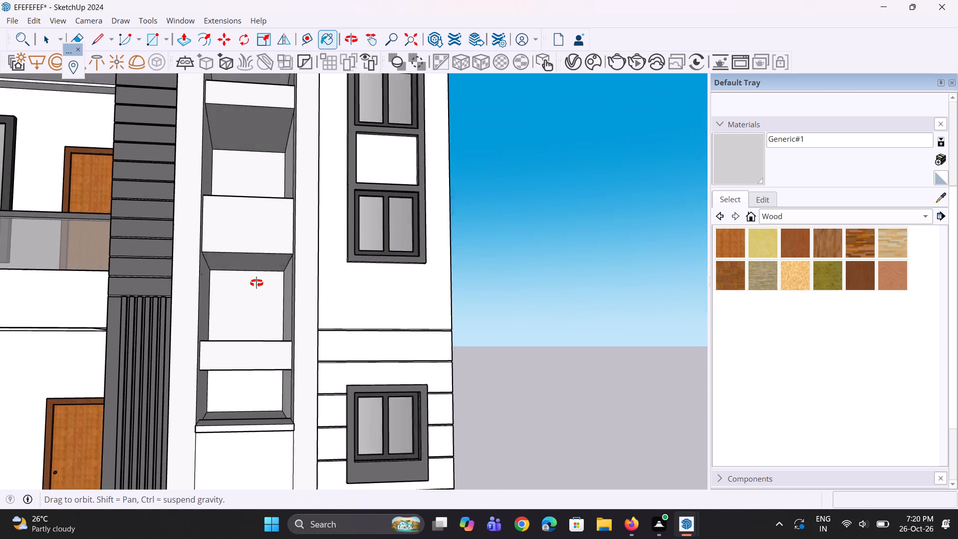
{"action": "middle_click_drag", "start_coordinate": [256, 283], "coordinate": [265, 253]}
{"action": "left_click", "coordinate": [239, 356]}
{"action": "left_click", "coordinate": [281, 315]}
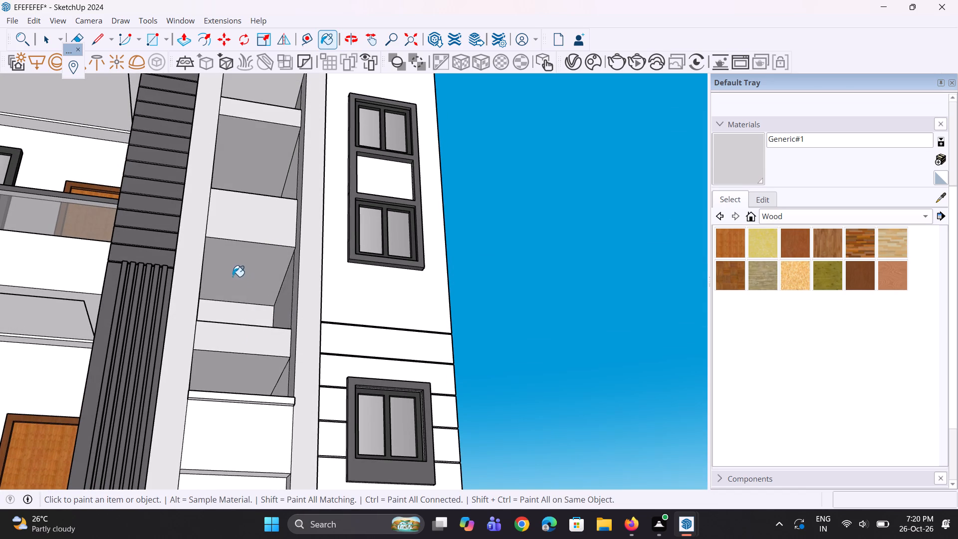
{"action": "scroll", "coordinate": [233, 276], "scroll_direction": "down", "scroll_amount": 5}
{"action": "middle_click_drag", "start_coordinate": [243, 296], "coordinate": [252, 405]}
{"action": "scroll", "coordinate": [254, 365], "scroll_direction": "up", "scroll_amount": 5}
{"action": "left_click", "coordinate": [267, 356]}
Paint the niche below the third shelf and the projecting ledge's faces and underside with Generic#1.
{"action": "middle_click_drag", "start_coordinate": [267, 356], "coordinate": [163, 377]}
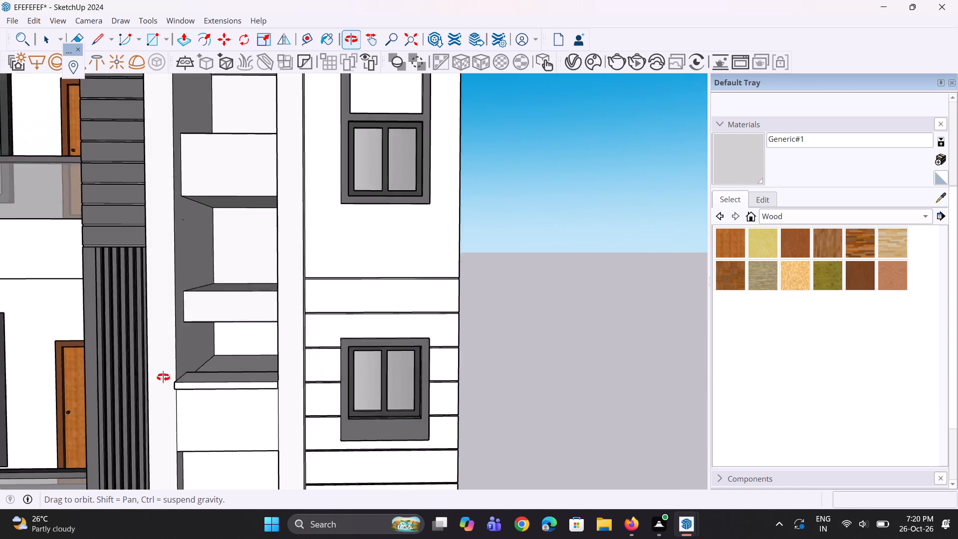
{"action": "middle_click_drag", "start_coordinate": [163, 377], "coordinate": [141, 370]}
{"action": "scroll", "coordinate": [223, 370], "scroll_direction": "up", "scroll_amount": 2}
{"action": "left_click", "coordinate": [201, 346]}
{"action": "left_click", "coordinate": [244, 368]}
{"action": "left_click", "coordinate": [270, 348]}
{"action": "middle_click_drag", "start_coordinate": [254, 339], "coordinate": [253, 339]}
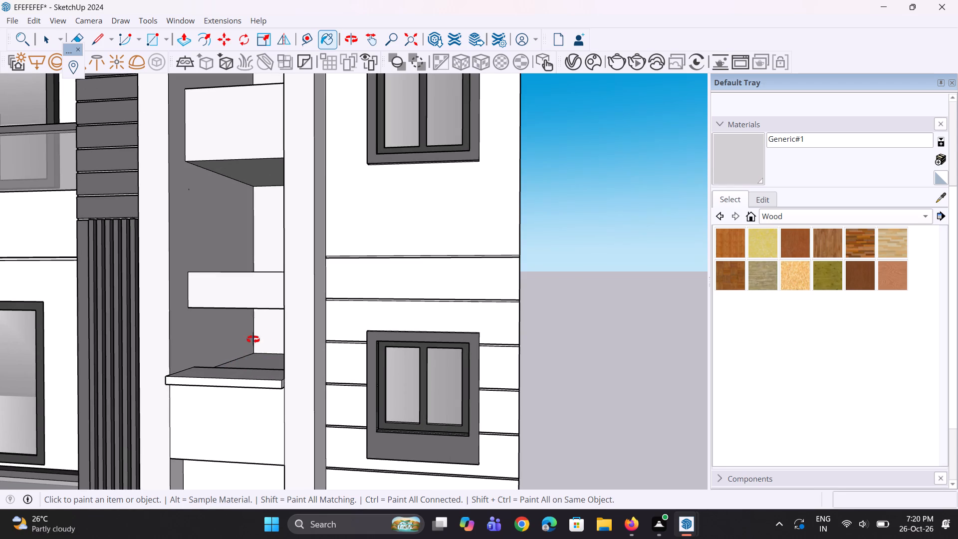
{"action": "middle_click_drag", "start_coordinate": [253, 339], "coordinate": [289, 272]}
{"action": "left_click", "coordinate": [290, 269]}
{"action": "left_click", "coordinate": [258, 331]}
{"action": "scroll", "coordinate": [257, 321], "scroll_direction": "up", "scroll_amount": 2}
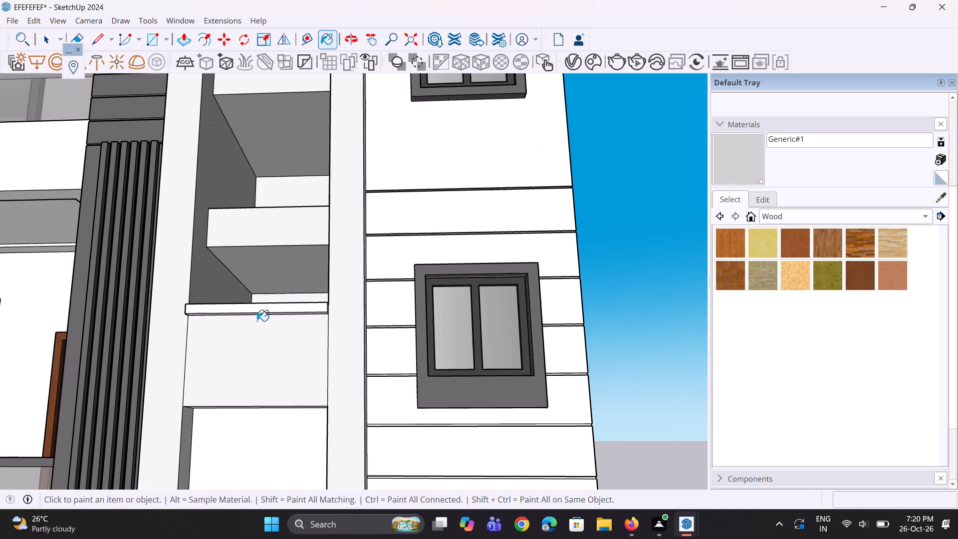
{"action": "scroll", "coordinate": [257, 321], "scroll_direction": "up", "scroll_amount": 1}
{"action": "left_click", "coordinate": [266, 305]}
{"action": "scroll", "coordinate": [266, 311], "scroll_direction": "up", "scroll_amount": 1}
{"action": "middle_click_drag", "start_coordinate": [266, 311], "coordinate": [289, 233]}
{"action": "scroll", "coordinate": [285, 277], "scroll_direction": "up", "scroll_amount": 4}
{"action": "left_click", "coordinate": [295, 272]}
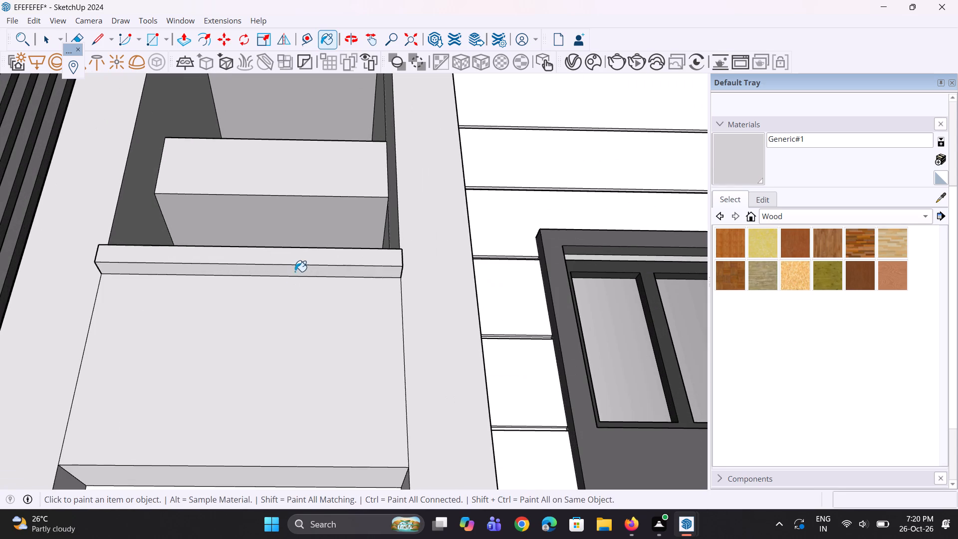
Paint the front and outer side face of the tall frame's upright beside the grooved wall with Generic#1.
{"action": "middle_click_drag", "start_coordinate": [292, 274], "coordinate": [183, 286]}
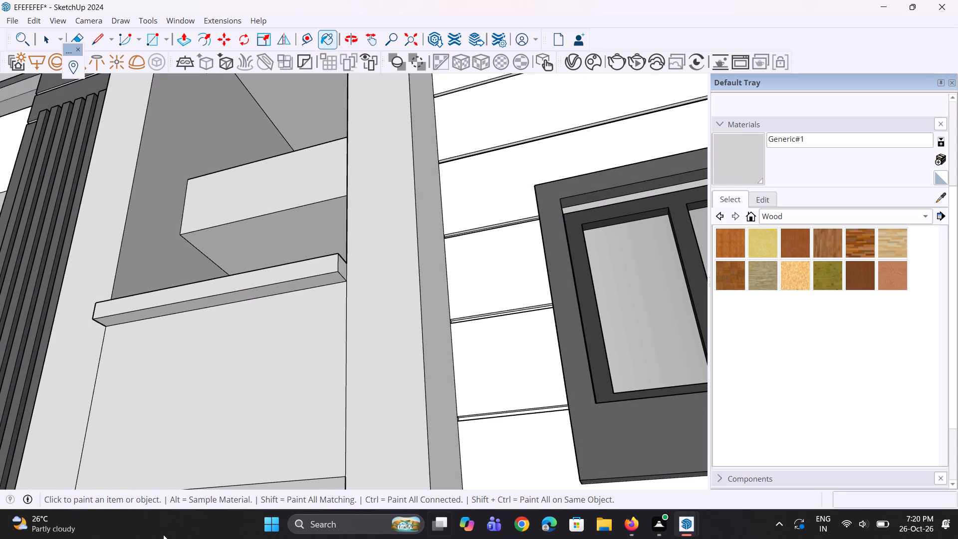
{"action": "left_click", "coordinate": [398, 402]}
{"action": "left_click", "coordinate": [436, 397]}
Paint the soffit and inner sides of the tall frame's lower opening and the panel beneath it with Generic#1.
{"action": "scroll", "coordinate": [285, 156], "scroll_direction": "down", "scroll_amount": 3}
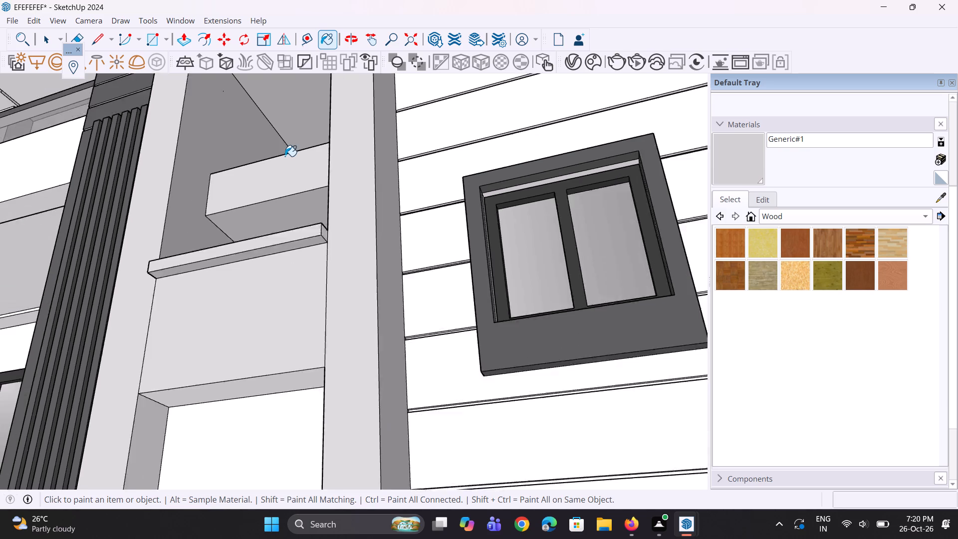
{"action": "scroll", "coordinate": [285, 156], "scroll_direction": "down", "scroll_amount": 6}
{"action": "middle_click_drag", "start_coordinate": [171, 322], "coordinate": [181, 257]}
{"action": "scroll", "coordinate": [245, 257], "scroll_direction": "up", "scroll_amount": 4}
{"action": "left_click", "coordinate": [271, 248]}
{"action": "scroll", "coordinate": [195, 282], "scroll_direction": "up", "scroll_amount": 2}
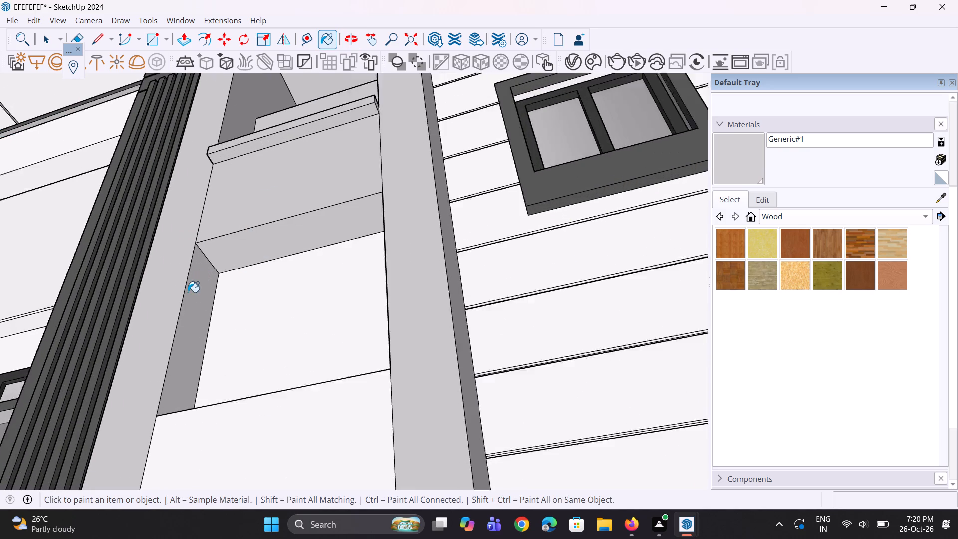
{"action": "scroll", "coordinate": [188, 292], "scroll_direction": "up", "scroll_amount": 2}
{"action": "left_click", "coordinate": [188, 297]}
{"action": "middle_click_drag", "start_coordinate": [189, 324], "coordinate": [396, 279]}
{"action": "scroll", "coordinate": [289, 312], "scroll_direction": "up", "scroll_amount": 1}
{"action": "left_click", "coordinate": [552, 300]}
{"action": "scroll", "coordinate": [384, 296], "scroll_direction": "down", "scroll_amount": 2}
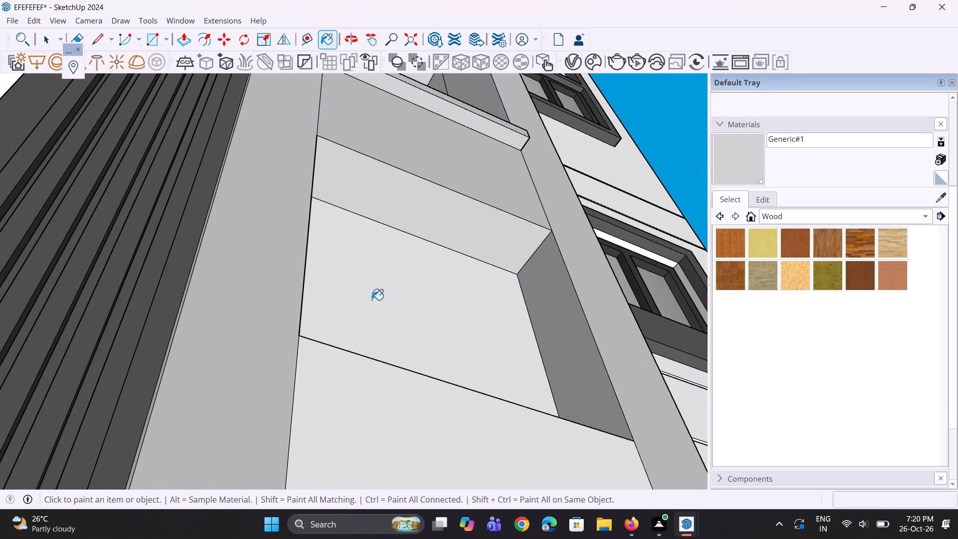
{"action": "scroll", "coordinate": [372, 300], "scroll_direction": "down", "scroll_amount": 1}
{"action": "left_click", "coordinate": [305, 302]}
{"action": "middle_click_drag", "start_coordinate": [350, 316], "coordinate": [182, 339]}
{"action": "left_click", "coordinate": [282, 424]}
{"action": "scroll", "coordinate": [269, 295], "scroll_direction": "down", "scroll_amount": 2}
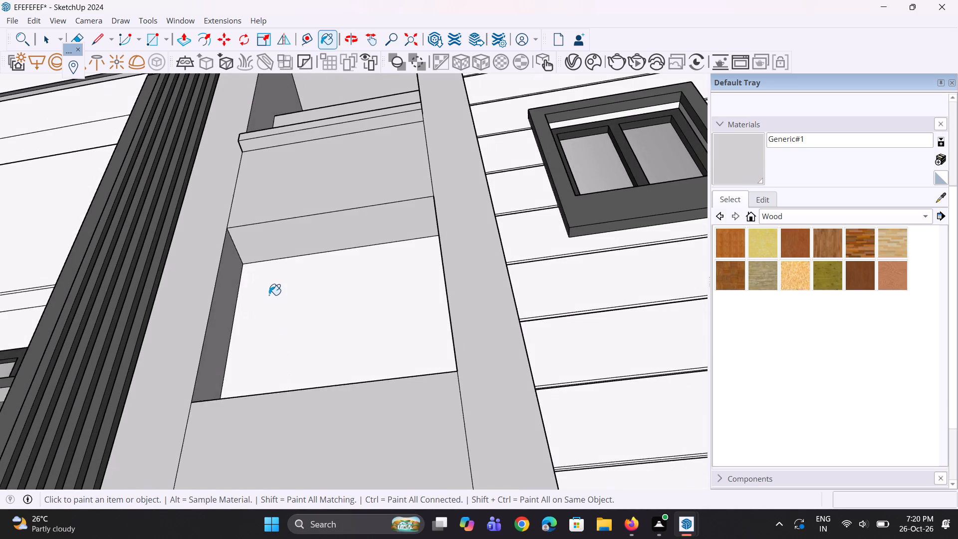
Paint the sill of the tall frame's lower opening and the frame's bottom face with Generic#1.
{"action": "scroll", "coordinate": [269, 295], "scroll_direction": "down", "scroll_amount": 10}
{"action": "middle_click_drag", "start_coordinate": [271, 294], "coordinate": [270, 435]}
{"action": "scroll", "coordinate": [282, 410], "scroll_direction": "up", "scroll_amount": 5}
{"action": "middle_click_drag", "start_coordinate": [285, 408], "coordinate": [261, 527]}
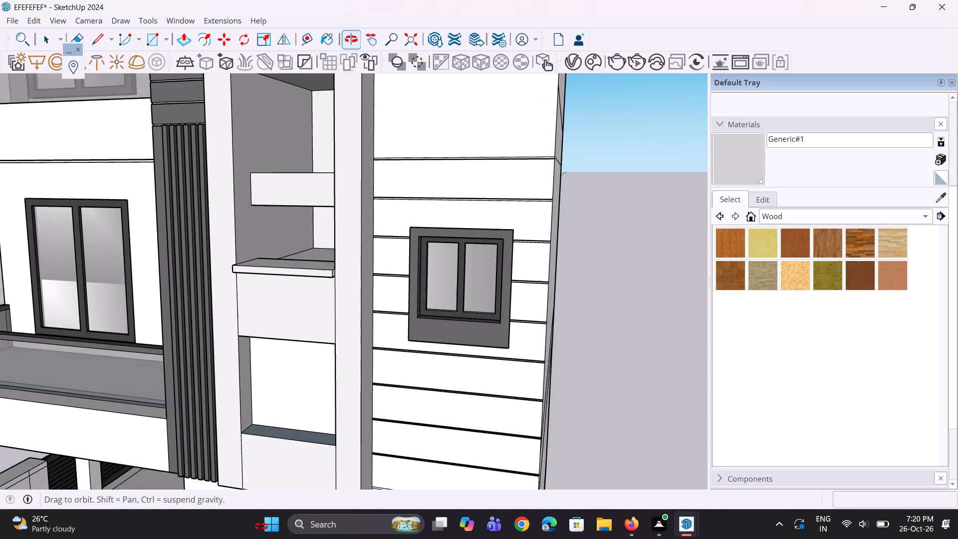
{"action": "middle_click_drag", "start_coordinate": [261, 527], "coordinate": [261, 527]}
{"action": "scroll", "coordinate": [306, 468], "scroll_direction": "up", "scroll_amount": 4}
{"action": "left_click", "coordinate": [317, 425]}
{"action": "middle_click_drag", "start_coordinate": [308, 428], "coordinate": [290, 336]}
{"action": "scroll", "coordinate": [278, 298], "scroll_direction": "down", "scroll_amount": 5}
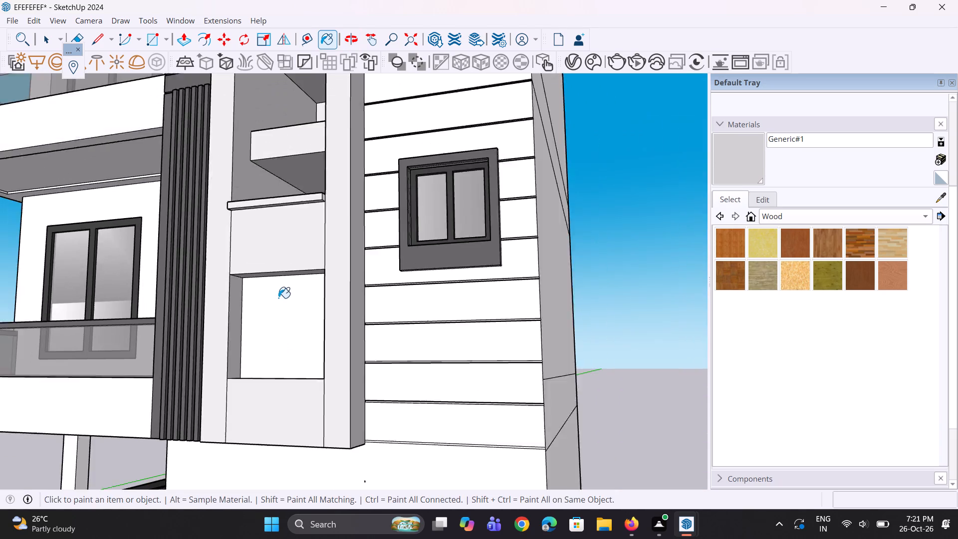
{"action": "scroll", "coordinate": [288, 357], "scroll_direction": "down", "scroll_amount": 7}
{"action": "middle_click_drag", "start_coordinate": [276, 402], "coordinate": [284, 275]}
{"action": "scroll", "coordinate": [279, 373], "scroll_direction": "up", "scroll_amount": 1}
{"action": "scroll", "coordinate": [288, 312], "scroll_direction": "up", "scroll_amount": 3}
{"action": "left_click", "coordinate": [295, 331]}
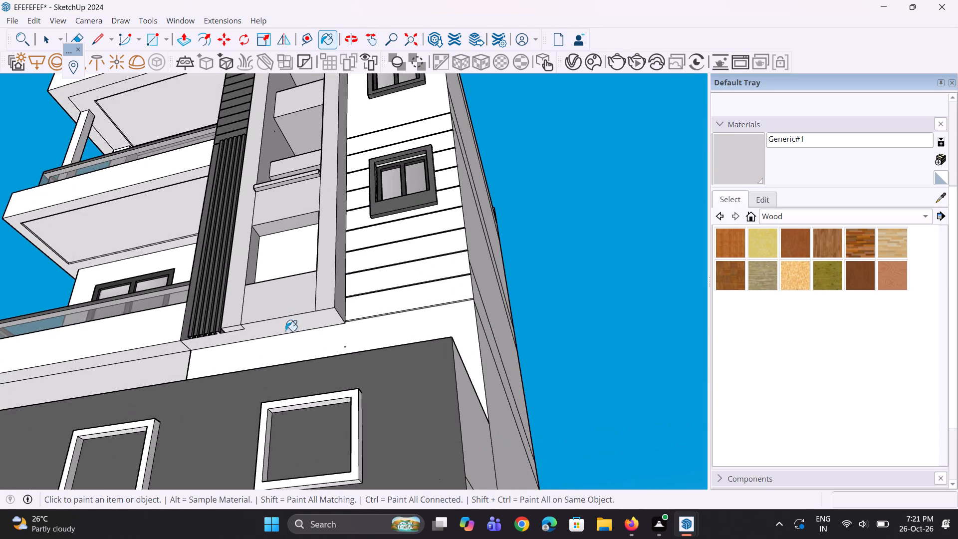
Paint the lower balcony's projecting band, including its front and bottom edge, with Generic#1.
{"action": "scroll", "coordinate": [218, 331], "scroll_direction": "up", "scroll_amount": 4}
{"action": "left_click", "coordinate": [164, 356]}
{"action": "left_click", "coordinate": [126, 335]}
{"action": "scroll", "coordinate": [137, 320], "scroll_direction": "down", "scroll_amount": 6}
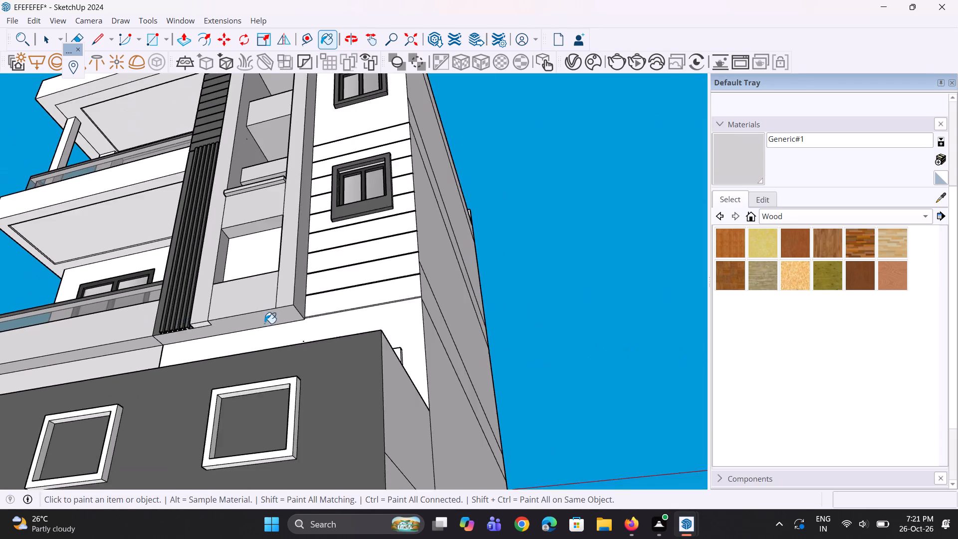
{"action": "middle_click_drag", "start_coordinate": [299, 307], "coordinate": [196, 390]}
{"action": "scroll", "coordinate": [205, 360], "scroll_direction": "down", "scroll_amount": 7}
{"action": "middle_click_drag", "start_coordinate": [129, 362], "coordinate": [487, 379]}
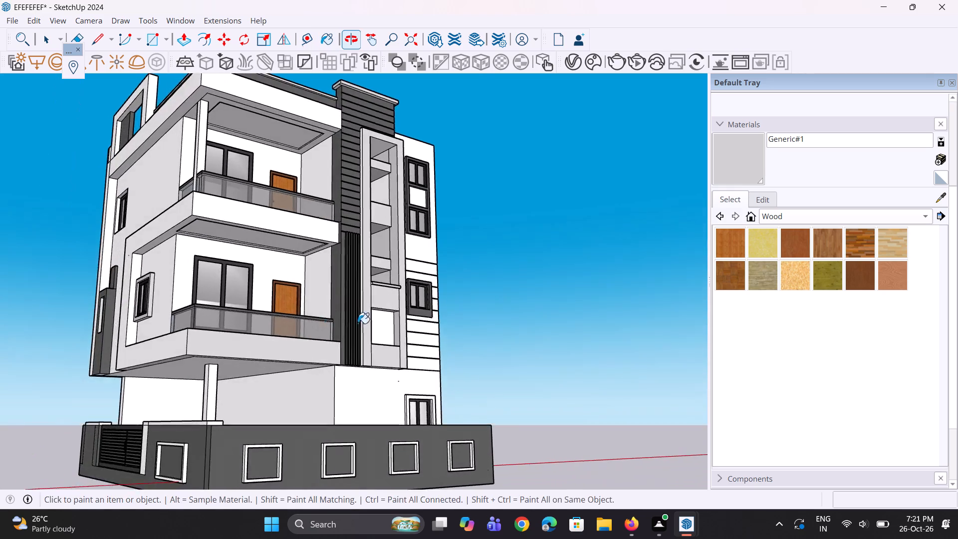
{"action": "scroll", "coordinate": [306, 322], "scroll_direction": "up", "scroll_amount": 5}
{"action": "middle_click_drag", "start_coordinate": [142, 357], "coordinate": [232, 349]}
{"action": "left_click", "coordinate": [144, 350]}
Paint the inner upright face and soffit of the white frame around the lower balcony's side window with Generic#1.
{"action": "middle_click_drag", "start_coordinate": [166, 370], "coordinate": [148, 313]}
{"action": "scroll", "coordinate": [166, 368], "scroll_direction": "up", "scroll_amount": 1}
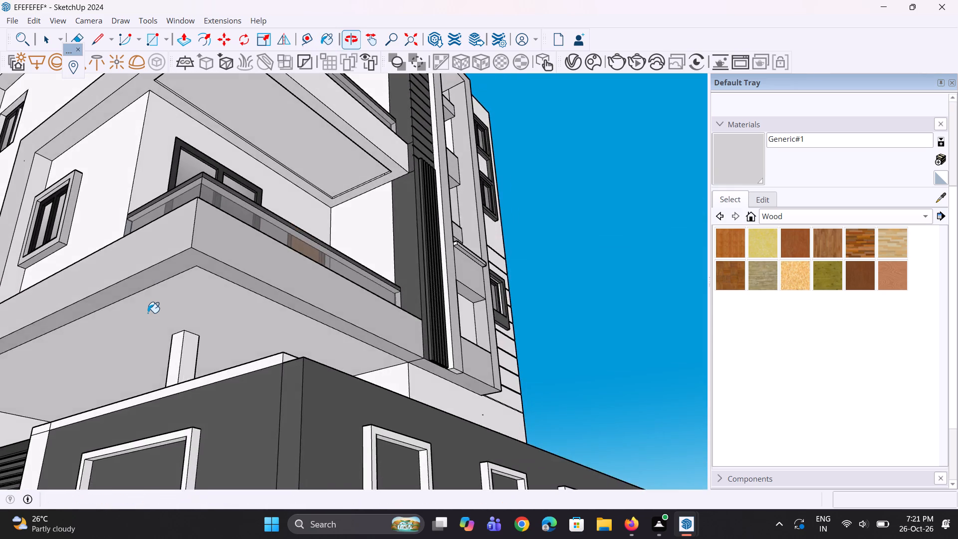
{"action": "scroll", "coordinate": [148, 313], "scroll_direction": "down", "scroll_amount": 12}
{"action": "middle_click_drag", "start_coordinate": [117, 240], "coordinate": [117, 319]}
{"action": "scroll", "coordinate": [102, 290], "scroll_direction": "up", "scroll_amount": 9}
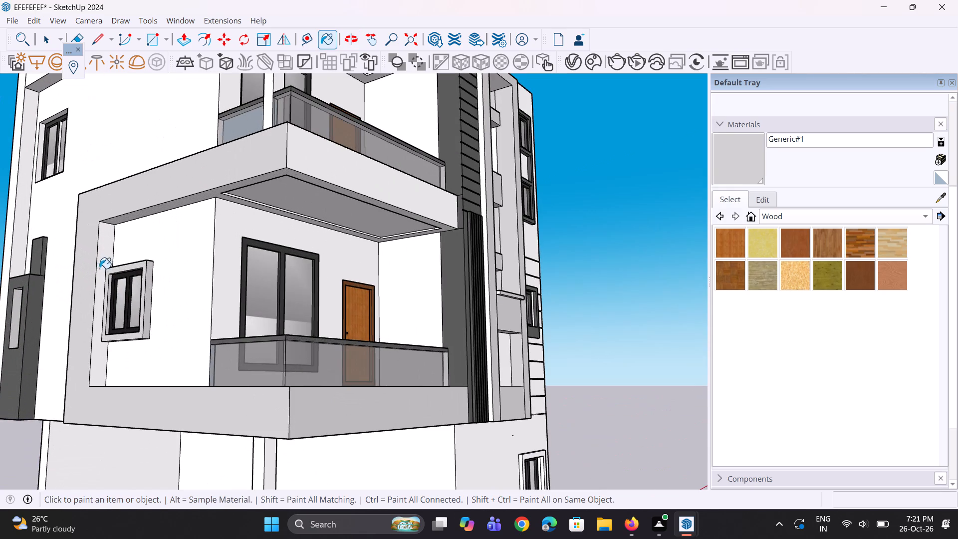
{"action": "left_click", "coordinate": [106, 262]}
{"action": "scroll", "coordinate": [143, 233], "scroll_direction": "up", "scroll_amount": 1}
{"action": "middle_click_drag", "start_coordinate": [143, 230], "coordinate": [144, 159]}
{"action": "left_click_drag", "start_coordinate": [185, 171], "coordinate": [188, 166]}
{"action": "left_click", "coordinate": [192, 162]}
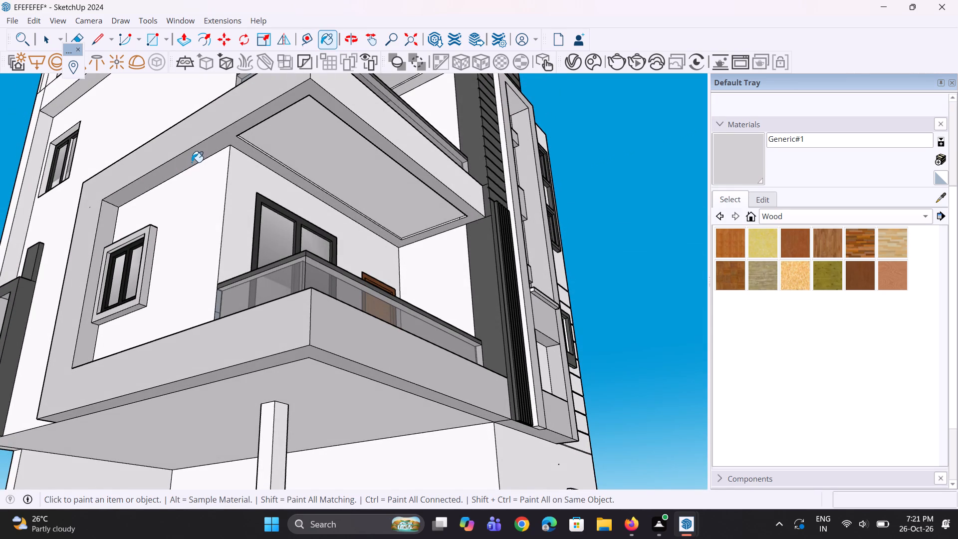
Paint the underside and both outer faces of the roof band over the upper balcony with Generic#1.
{"action": "scroll", "coordinate": [237, 197], "scroll_direction": "down", "scroll_amount": 5}
{"action": "middle_click_drag", "start_coordinate": [265, 175], "coordinate": [203, 266]}
{"action": "scroll", "coordinate": [217, 318], "scroll_direction": "down", "scroll_amount": 6}
{"action": "middle_click_drag", "start_coordinate": [236, 212], "coordinate": [250, 94]}
{"action": "scroll", "coordinate": [248, 113], "scroll_direction": "up", "scroll_amount": 1}
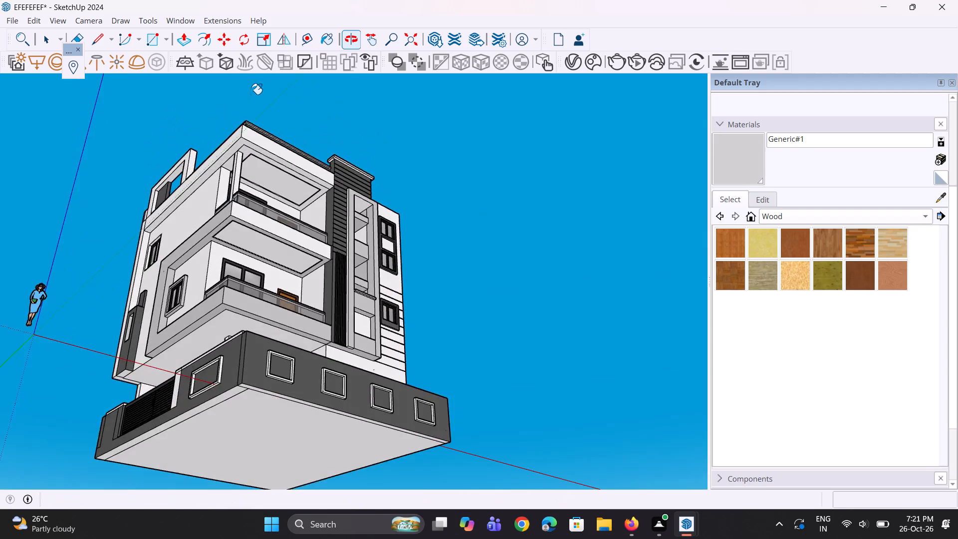
{"action": "scroll", "coordinate": [262, 163], "scroll_direction": "up", "scroll_amount": 12}
{"action": "left_click", "coordinate": [237, 151]}
{"action": "scroll", "coordinate": [233, 136], "scroll_direction": "up", "scroll_amount": 4}
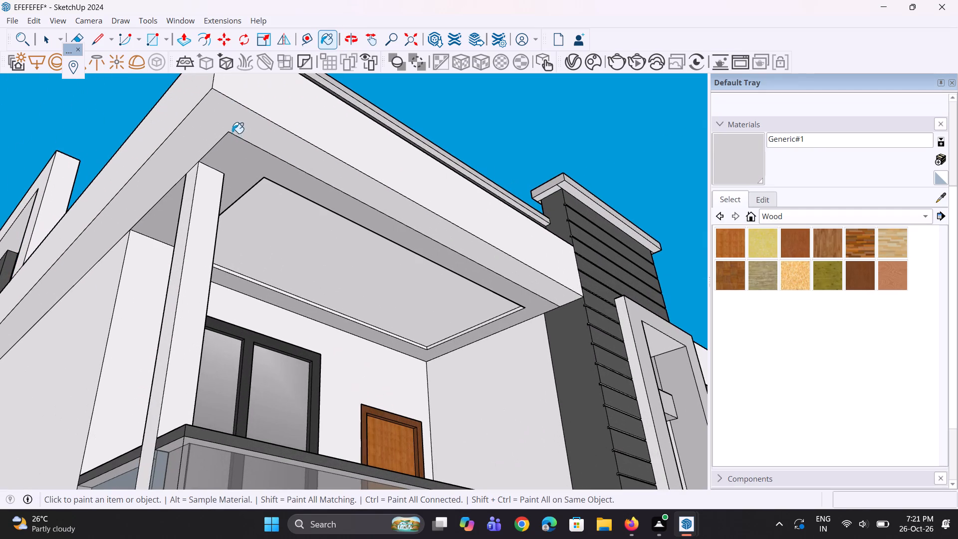
{"action": "left_click", "coordinate": [232, 125]}
{"action": "left_click", "coordinate": [170, 126]}
{"action": "left_click", "coordinate": [346, 127]}
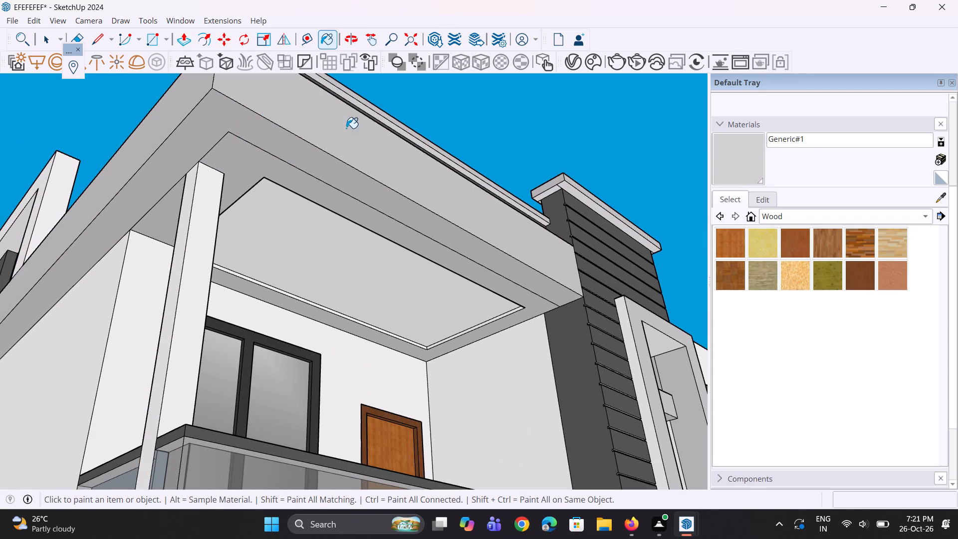
Paint the upper balcony's side walls with Generic#1.
{"action": "scroll", "coordinate": [348, 138], "scroll_direction": "down", "scroll_amount": 13}
{"action": "middle_click_drag", "start_coordinate": [349, 164], "coordinate": [328, 253]}
{"action": "left_click", "coordinate": [271, 240]}
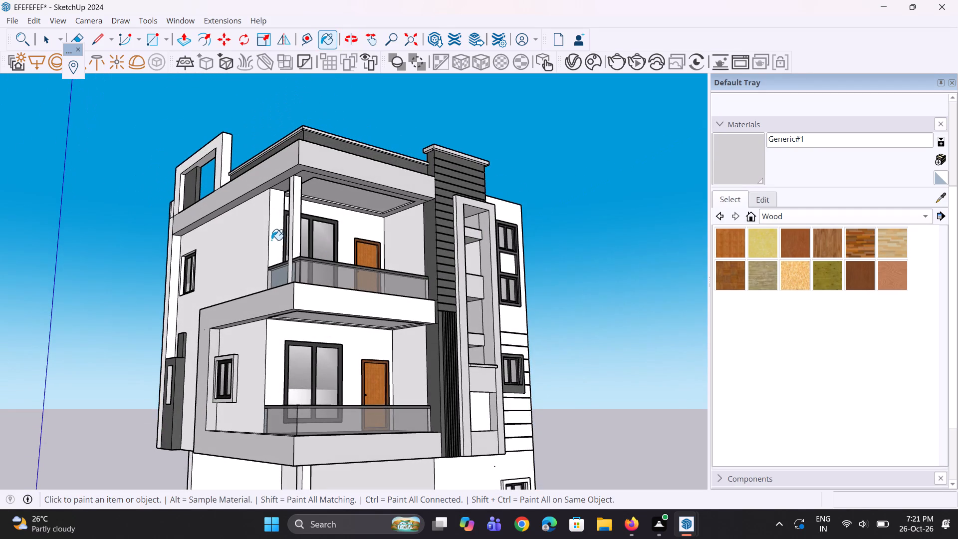
{"action": "scroll", "coordinate": [280, 245], "scroll_direction": "up", "scroll_amount": 3}
{"action": "left_click", "coordinate": [381, 218]}
{"action": "middle_click_drag", "start_coordinate": [387, 261], "coordinate": [283, 289]}
{"action": "scroll", "coordinate": [425, 266], "scroll_direction": "up", "scroll_amount": 2}
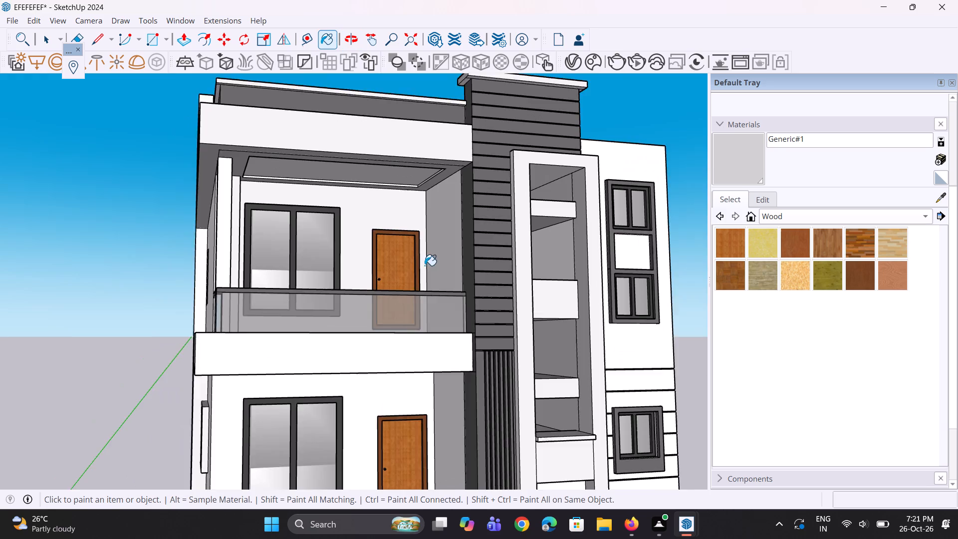
{"action": "scroll", "coordinate": [425, 266], "scroll_direction": "up", "scroll_amount": 1}
{"action": "left_click", "coordinate": [442, 268]}
Paint the upper balcony's rear wall around the window and wooden door with Generic#1.
{"action": "middle_click_drag", "start_coordinate": [296, 275], "coordinate": [174, 254]}
{"action": "scroll", "coordinate": [157, 246], "scroll_direction": "up", "scroll_amount": 3}
{"action": "scroll", "coordinate": [262, 222], "scroll_direction": "up", "scroll_amount": 2}
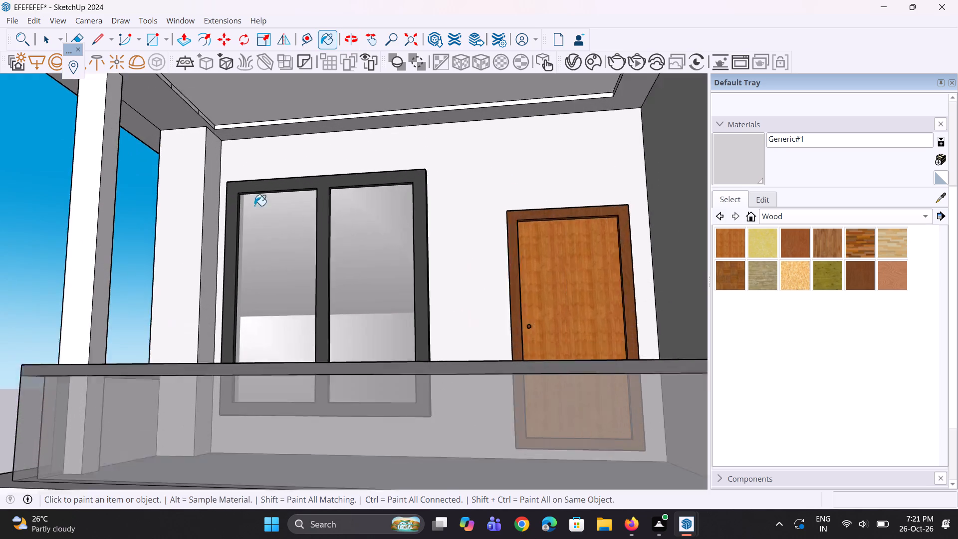
{"action": "scroll", "coordinate": [254, 206], "scroll_direction": "up", "scroll_amount": 5}
{"action": "left_click", "coordinate": [243, 167]}
{"action": "scroll", "coordinate": [193, 189], "scroll_direction": "down", "scroll_amount": 12}
{"action": "scroll", "coordinate": [203, 206], "scroll_direction": "up", "scroll_amount": 1}
{"action": "middle_click_drag", "start_coordinate": [227, 272], "coordinate": [241, 307]}
{"action": "middle_click_drag", "start_coordinate": [289, 231], "coordinate": [466, 365]}
{"action": "left_click", "coordinate": [326, 298]}
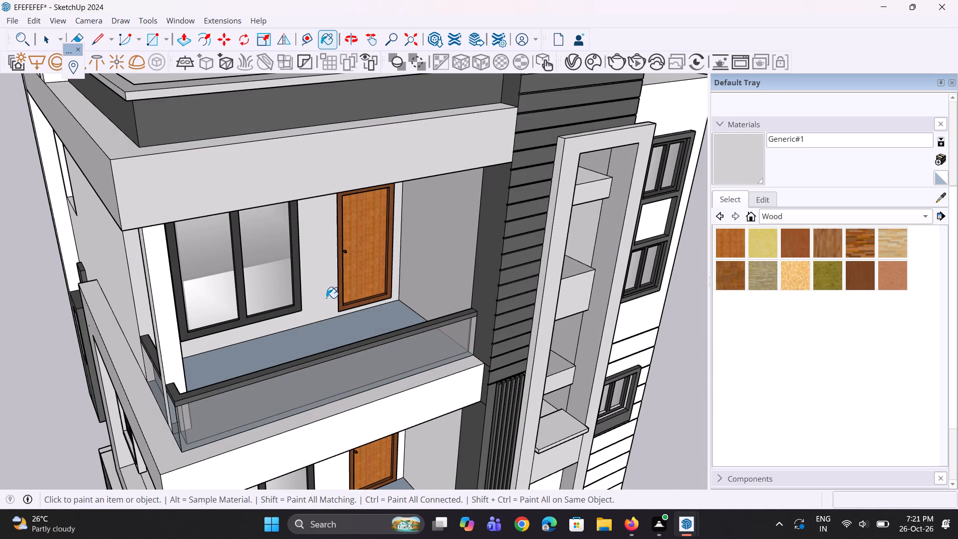
Paint the gate-side elevation's upper wall and the wall around the lower balcony's side window with Generic#1.
{"action": "scroll", "coordinate": [355, 345], "scroll_direction": "down", "scroll_amount": 6}
{"action": "scroll", "coordinate": [47, 345], "scroll_direction": "up", "scroll_amount": 1}
{"action": "middle_click_drag", "start_coordinate": [36, 345], "coordinate": [149, 261]}
{"action": "left_click", "coordinate": [177, 268]}
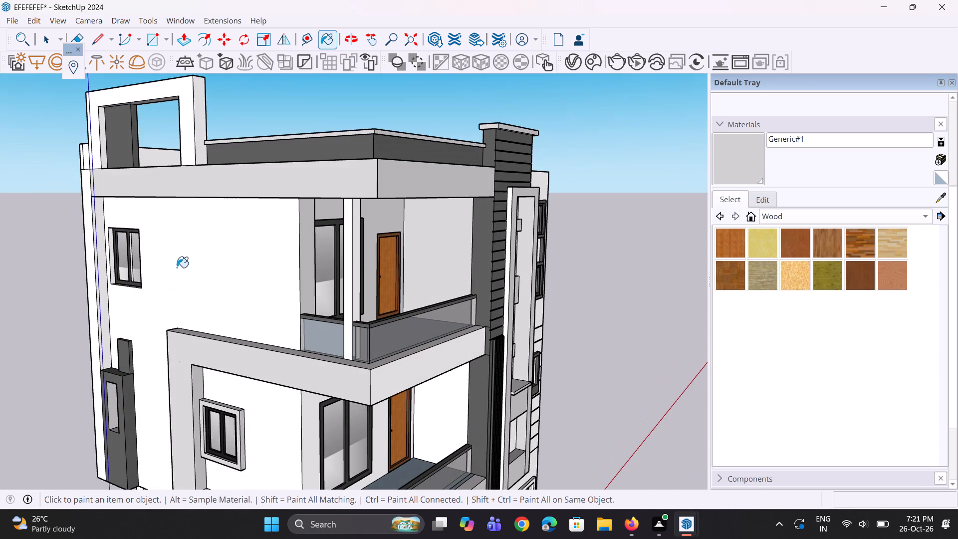
{"action": "scroll", "coordinate": [223, 249], "scroll_direction": "down", "scroll_amount": 9}
{"action": "scroll", "coordinate": [251, 402], "scroll_direction": "up", "scroll_amount": 3}
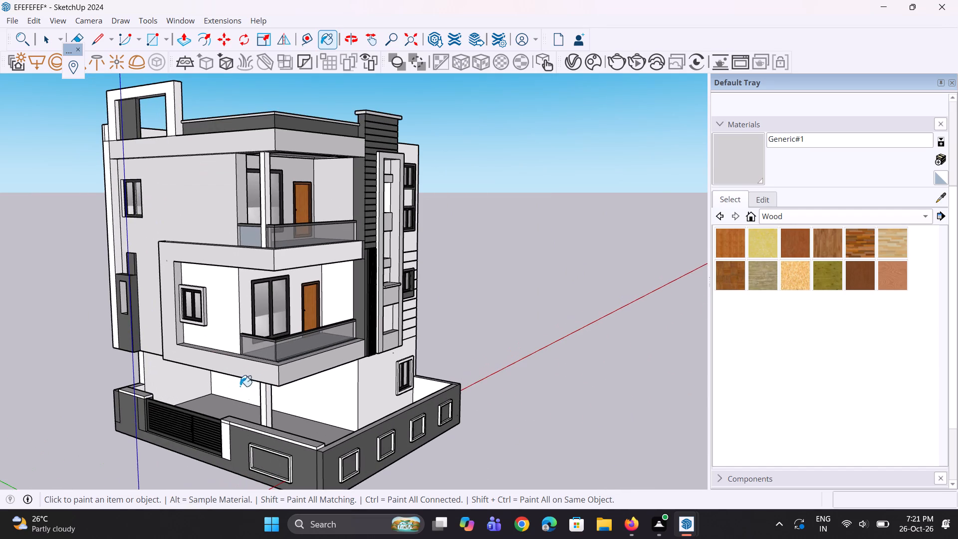
{"action": "left_click", "coordinate": [217, 336]}
{"action": "scroll", "coordinate": [217, 336], "scroll_direction": "up", "scroll_amount": 9}
{"action": "scroll", "coordinate": [217, 336], "scroll_direction": "down", "scroll_amount": 5}
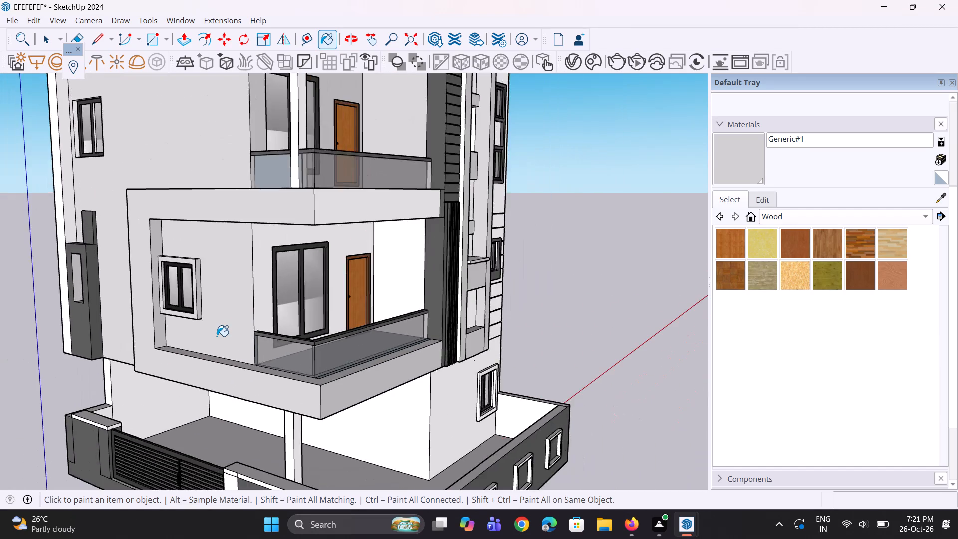
Paint the ground-floor walls beneath the lower balcony with Generic#1.
{"action": "scroll", "coordinate": [217, 336], "scroll_direction": "down", "scroll_amount": 6}
{"action": "scroll", "coordinate": [245, 385], "scroll_direction": "up", "scroll_amount": 4}
{"action": "left_click", "coordinate": [349, 405]}
{"action": "middle_click_drag", "start_coordinate": [324, 418], "coordinate": [314, 393]}
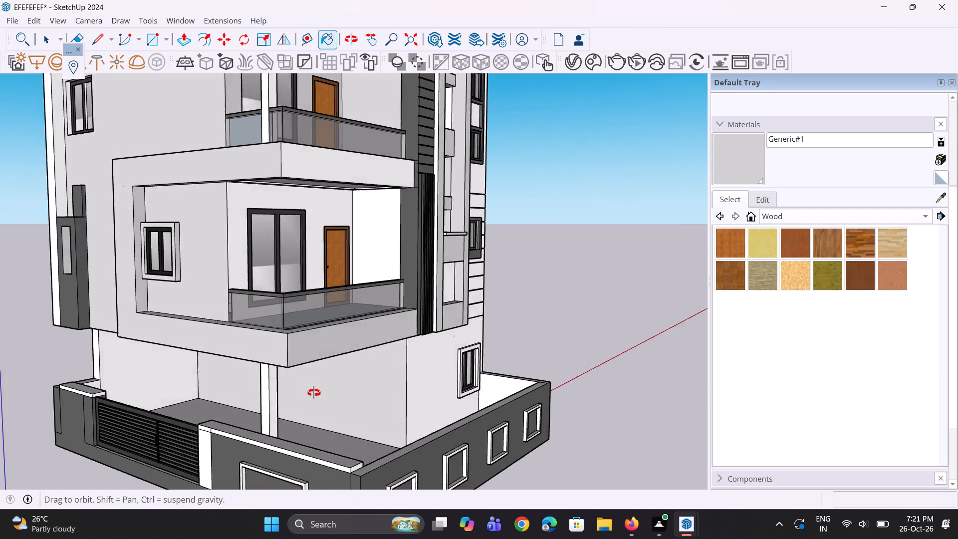
{"action": "middle_click_drag", "start_coordinate": [314, 393], "coordinate": [298, 362]}
{"action": "scroll", "coordinate": [217, 383], "scroll_direction": "up", "scroll_amount": 3}
{"action": "left_click", "coordinate": [170, 366]}
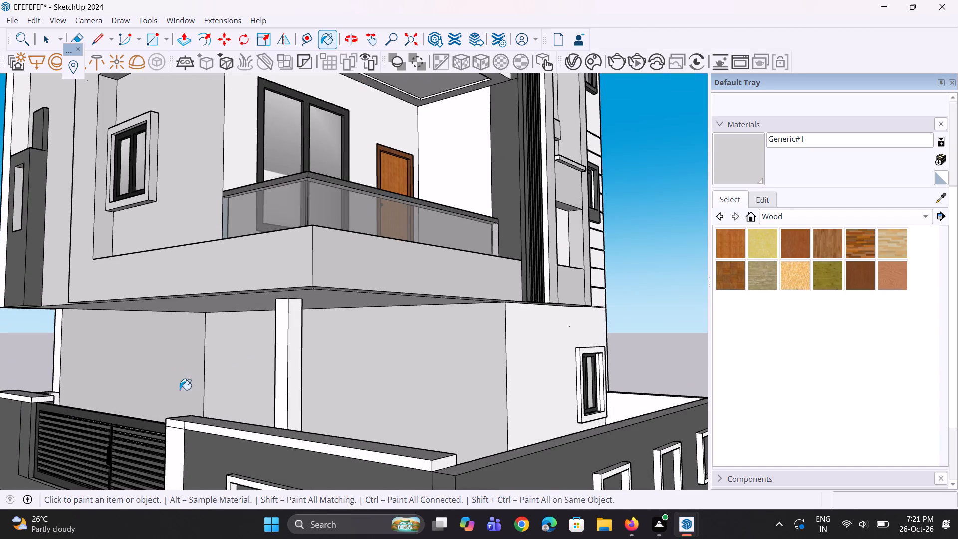
{"action": "scroll", "coordinate": [180, 390], "scroll_direction": "up", "scroll_amount": 1}
{"action": "middle_click_drag", "start_coordinate": [181, 390], "coordinate": [208, 324]}
{"action": "left_click", "coordinate": [230, 264]}
Paint the faces of the ground-floor column supporting the lower balcony with Generic#1.
{"action": "middle_click_drag", "start_coordinate": [294, 283], "coordinate": [305, 354]}
{"action": "scroll", "coordinate": [349, 349], "scroll_direction": "up", "scroll_amount": 3}
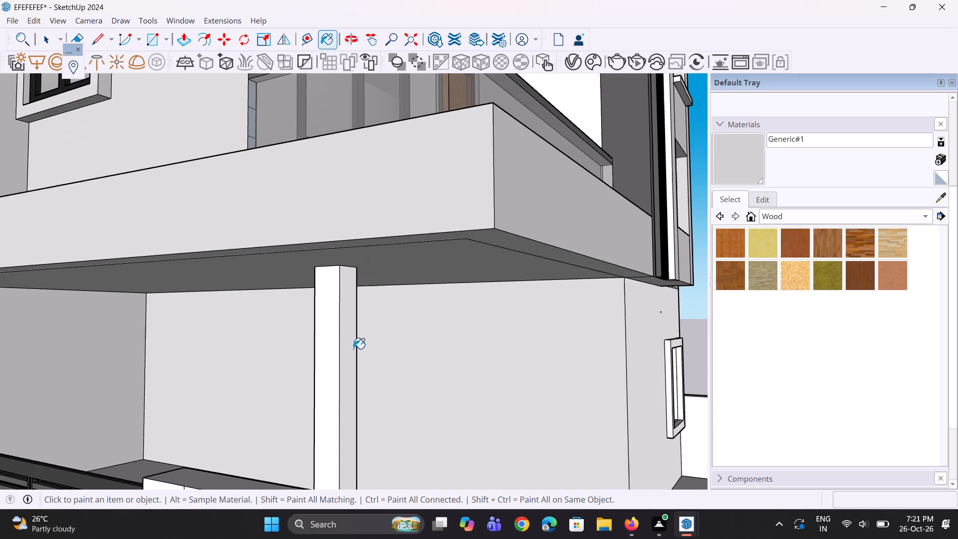
{"action": "scroll", "coordinate": [326, 335], "scroll_direction": "up", "scroll_amount": 1}
{"action": "left_click", "coordinate": [330, 340]}
{"action": "left_click", "coordinate": [350, 344]}
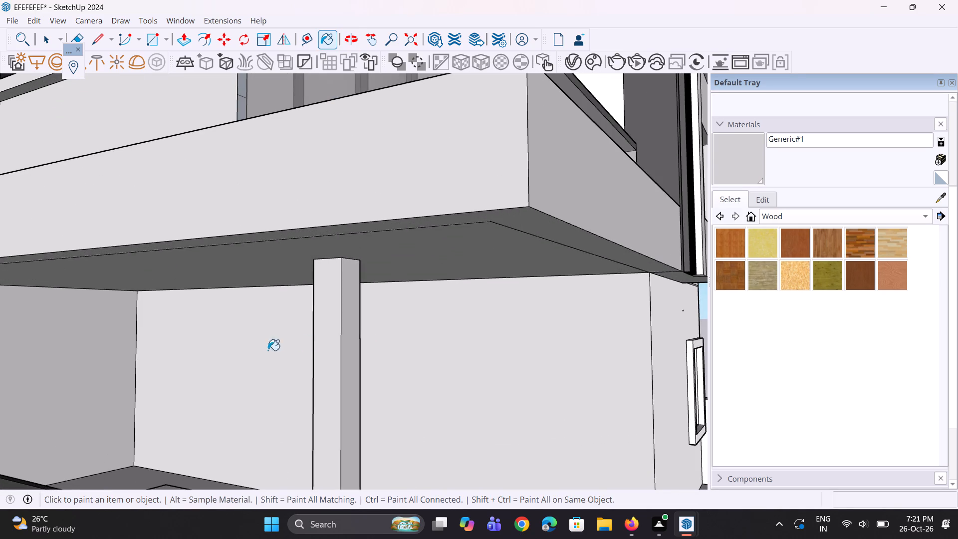
{"action": "middle_click_drag", "start_coordinate": [270, 350], "coordinate": [494, 378]}
{"action": "scroll", "coordinate": [271, 350], "scroll_direction": "up", "scroll_amount": 1}
{"action": "scroll", "coordinate": [493, 378], "scroll_direction": "down", "scroll_amount": 1}
{"action": "scroll", "coordinate": [561, 359], "scroll_direction": "up", "scroll_amount": 1}
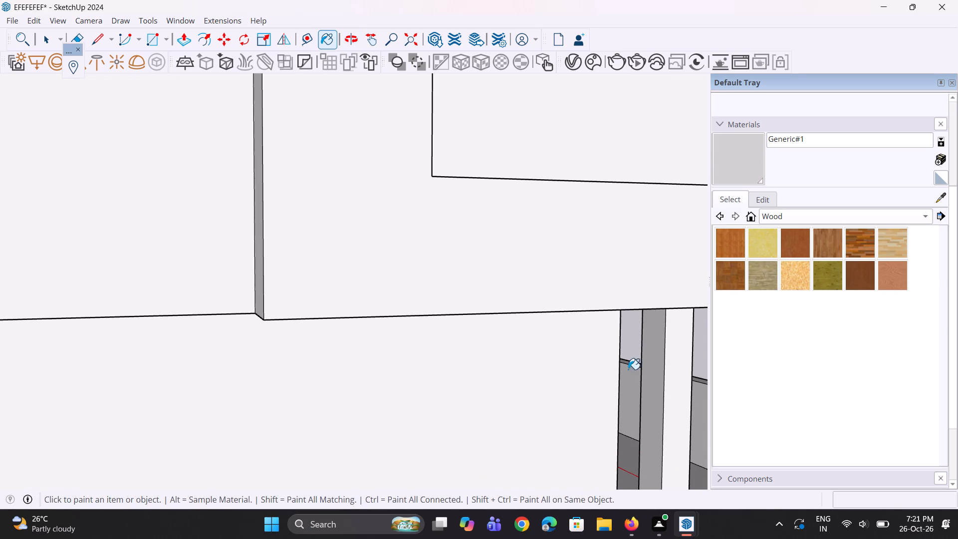
{"action": "left_click", "coordinate": [654, 378]}
Paint the ground-floor wall around the white-framed window beneath the grooved cladding with Generic#1.
{"action": "middle_click_drag", "start_coordinate": [654, 386], "coordinate": [289, 333]}
{"action": "scroll", "coordinate": [250, 330], "scroll_direction": "down", "scroll_amount": 6}
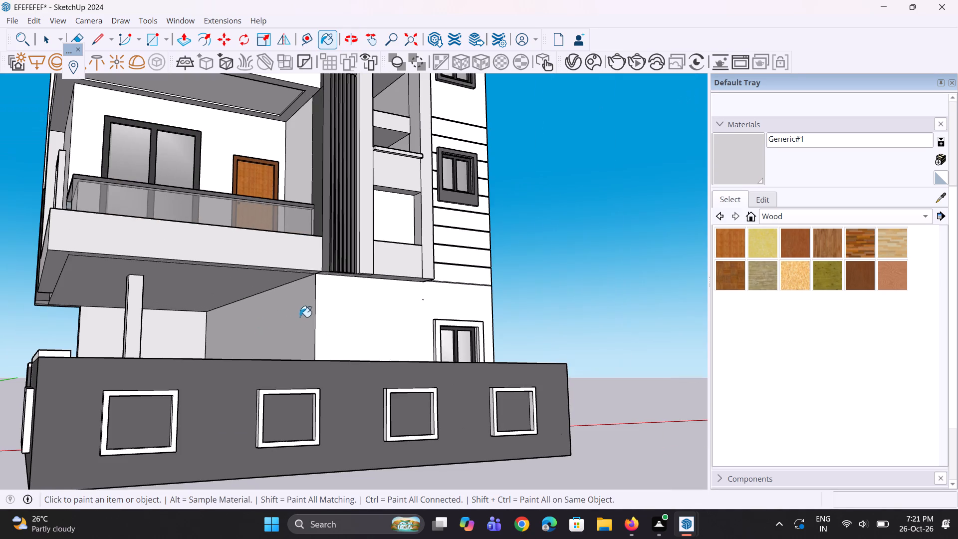
{"action": "left_click", "coordinate": [342, 330]}
Paint the horizontal cladding strips below the middle-floor window and on its outer side with Generic#1.
{"action": "scroll", "coordinate": [355, 327], "scroll_direction": "down", "scroll_amount": 5}
{"action": "middle_click_drag", "start_coordinate": [355, 328], "coordinate": [297, 393]}
{"action": "scroll", "coordinate": [279, 397], "scroll_direction": "down", "scroll_amount": 5}
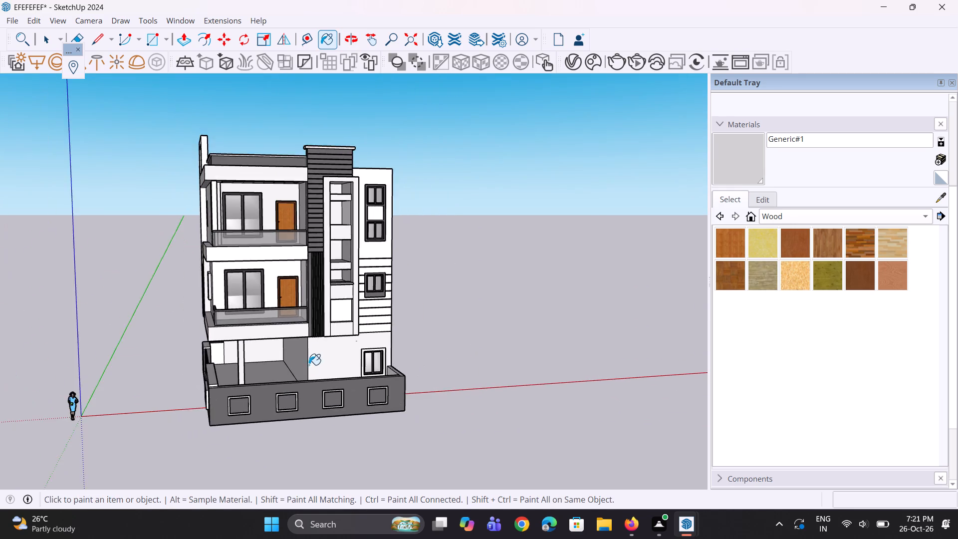
{"action": "scroll", "coordinate": [312, 361], "scroll_direction": "up", "scroll_amount": 4}
{"action": "scroll", "coordinate": [350, 324], "scroll_direction": "up", "scroll_amount": 4}
{"action": "scroll", "coordinate": [397, 321], "scroll_direction": "up", "scroll_amount": 4}
{"action": "left_click", "coordinate": [424, 303]}
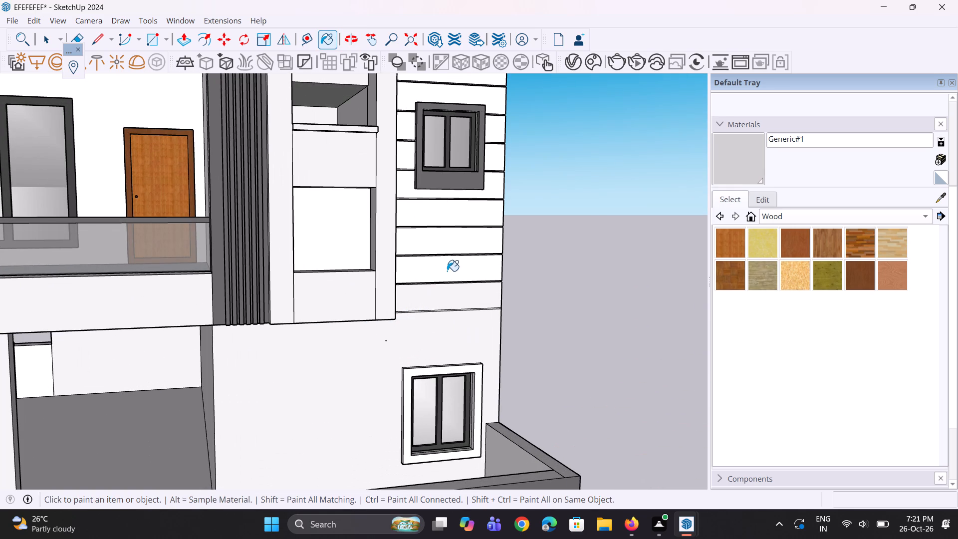
{"action": "left_click", "coordinate": [447, 270]}
{"action": "left_click", "coordinate": [452, 248]}
{"action": "left_click", "coordinate": [461, 215]}
{"action": "scroll", "coordinate": [491, 188], "scroll_direction": "up", "scroll_amount": 3}
{"action": "left_click", "coordinate": [491, 187]}
{"action": "left_click", "coordinate": [492, 153]}
Paint the cladding strips between the tall frame and the middle-floor window with Generic#1.
{"action": "scroll", "coordinate": [367, 307], "scroll_direction": "down", "scroll_amount": 4}
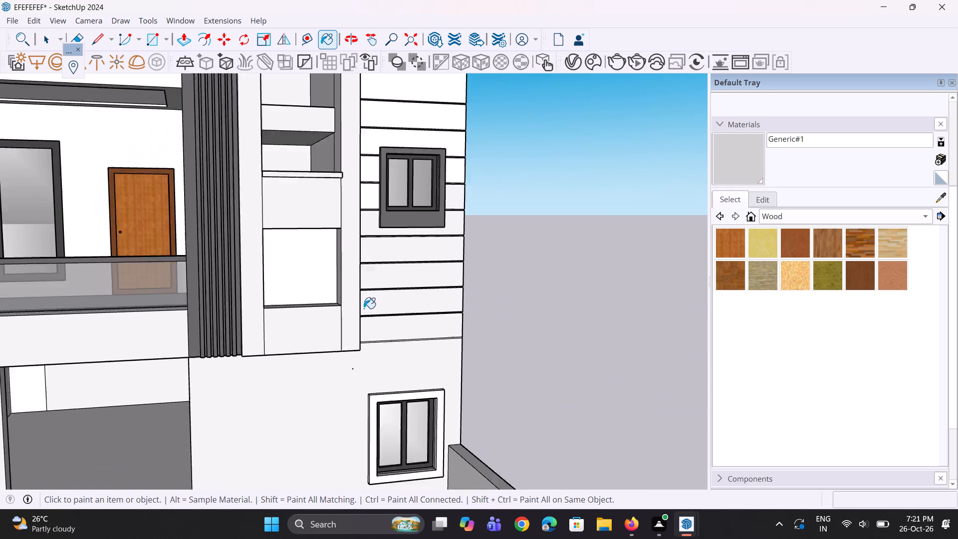
{"action": "scroll", "coordinate": [364, 308], "scroll_direction": "down", "scroll_amount": 2}
{"action": "middle_click_drag", "start_coordinate": [409, 278], "coordinate": [122, 317]}
{"action": "scroll", "coordinate": [173, 268], "scroll_direction": "up", "scroll_amount": 2}
{"action": "scroll", "coordinate": [411, 218], "scroll_direction": "up", "scroll_amount": 2}
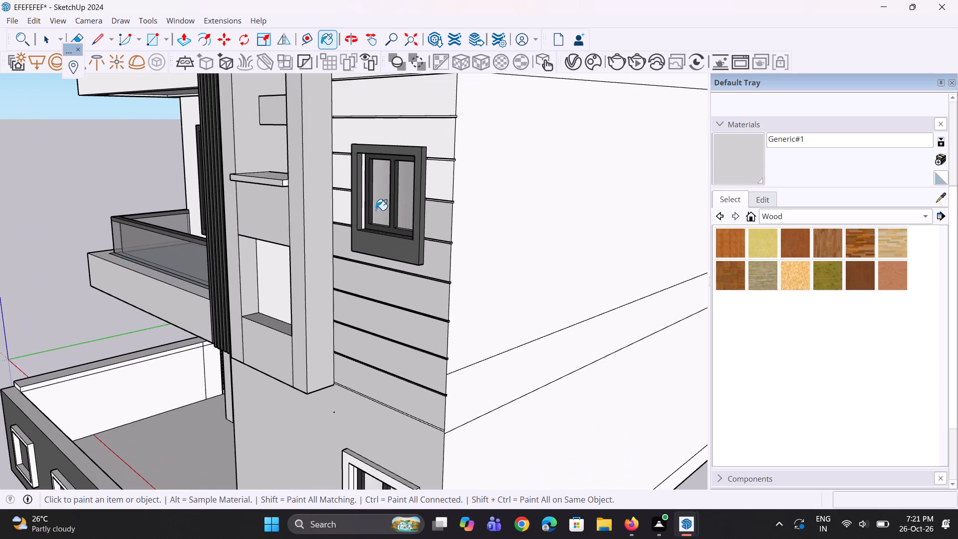
{"action": "scroll", "coordinate": [323, 216], "scroll_direction": "up", "scroll_amount": 4}
{"action": "left_click", "coordinate": [331, 212]}
{"action": "left_click", "coordinate": [345, 205]}
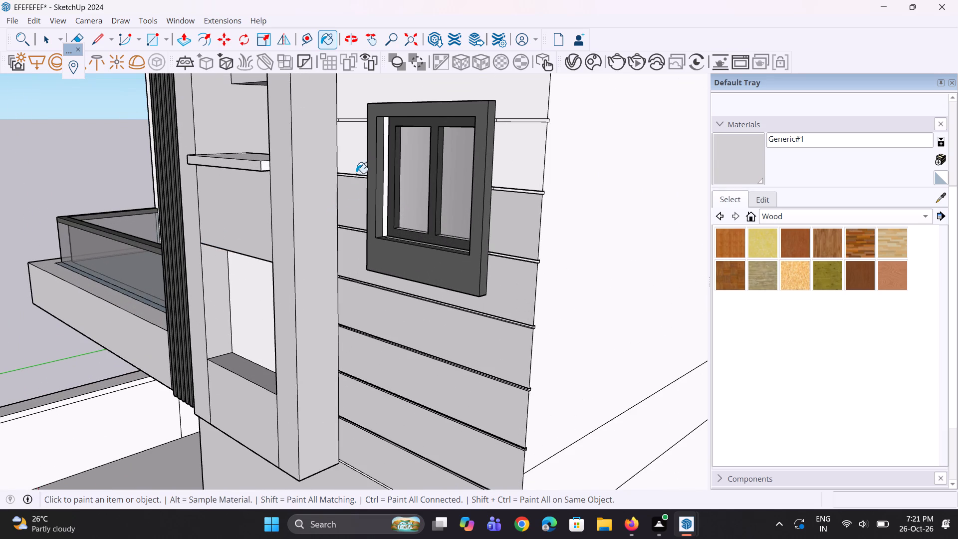
{"action": "left_click", "coordinate": [359, 145]}
Paint the remaining cladding strips beside and above the middle-floor window with Generic#1.
{"action": "scroll", "coordinate": [315, 230], "scroll_direction": "down", "scroll_amount": 4}
{"action": "scroll", "coordinate": [351, 201], "scroll_direction": "down", "scroll_amount": 4}
{"action": "scroll", "coordinate": [404, 198], "scroll_direction": "up", "scroll_amount": 3}
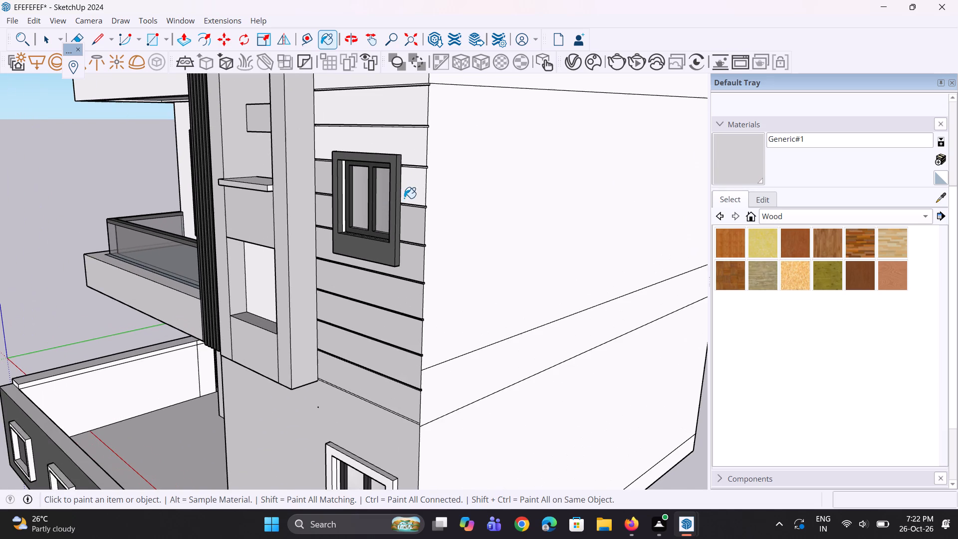
{"action": "left_click", "coordinate": [404, 198]}
{"action": "scroll", "coordinate": [415, 239], "scroll_direction": "down", "scroll_amount": 5}
{"action": "scroll", "coordinate": [394, 183], "scroll_direction": "up", "scroll_amount": 3}
{"action": "left_click", "coordinate": [394, 180]}
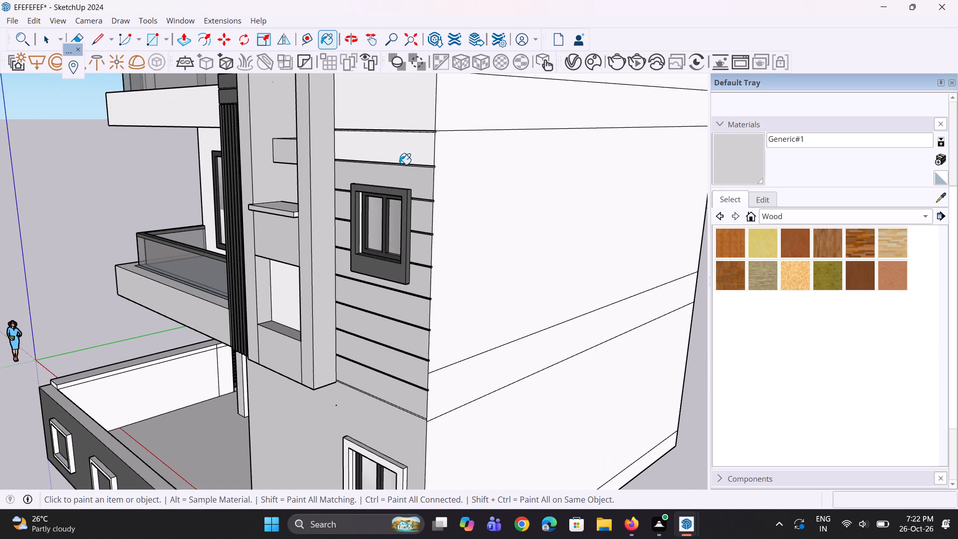
{"action": "left_click", "coordinate": [402, 157]}
Paint the top-floor wall around the tall dark window frame with Generic#1.
{"action": "scroll", "coordinate": [410, 398], "scroll_direction": "down", "scroll_amount": 12}
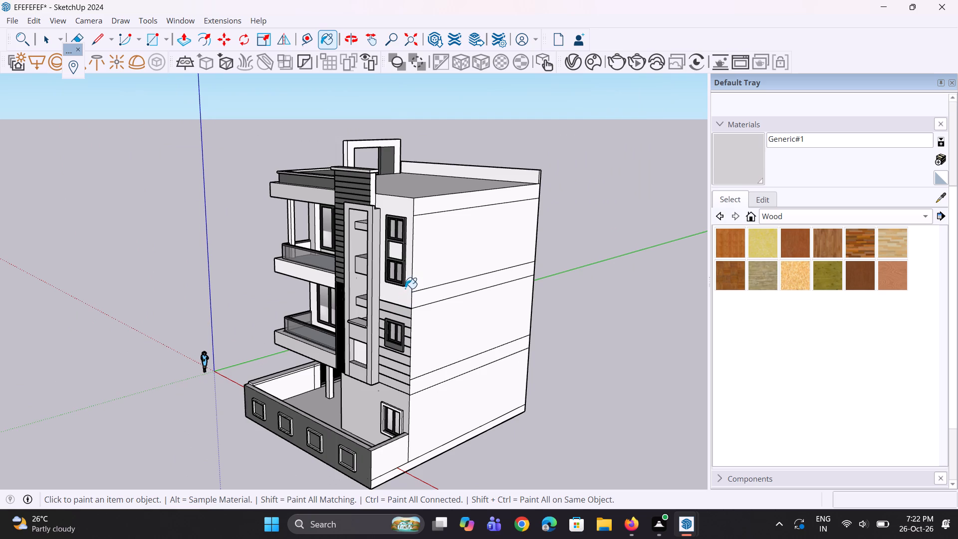
{"action": "left_click", "coordinate": [405, 288]}
{"action": "scroll", "coordinate": [390, 233], "scroll_direction": "up", "scroll_amount": 14}
{"action": "left_click", "coordinate": [401, 278]}
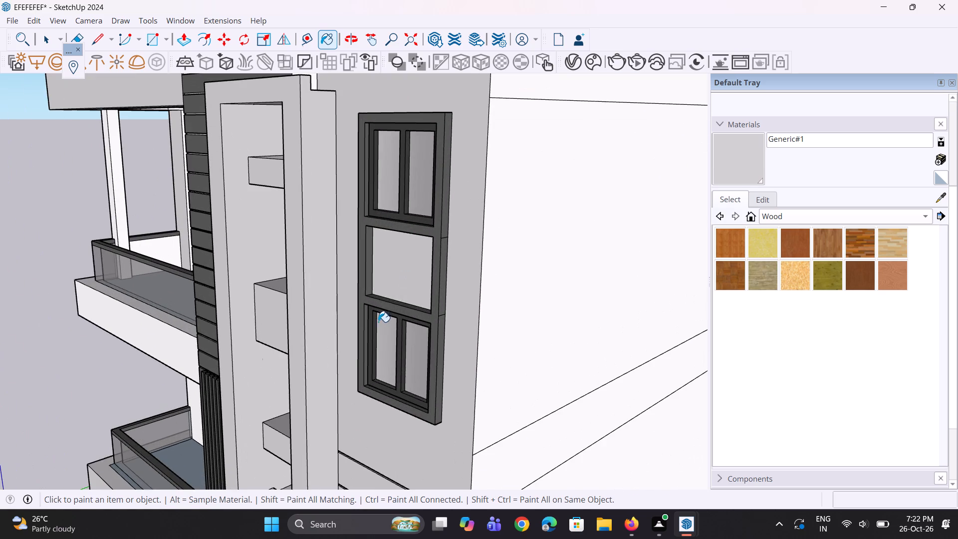
Paint the windowless side elevation's roof band, top-floor wall, upper floor band and middle-floor wall with Generic#1.
{"action": "scroll", "coordinate": [378, 322], "scroll_direction": "down", "scroll_amount": 10}
{"action": "scroll", "coordinate": [421, 225], "scroll_direction": "up", "scroll_amount": 3}
{"action": "left_click_drag", "start_coordinate": [431, 221], "coordinate": [438, 219]}
{"action": "left_click", "coordinate": [450, 275]}
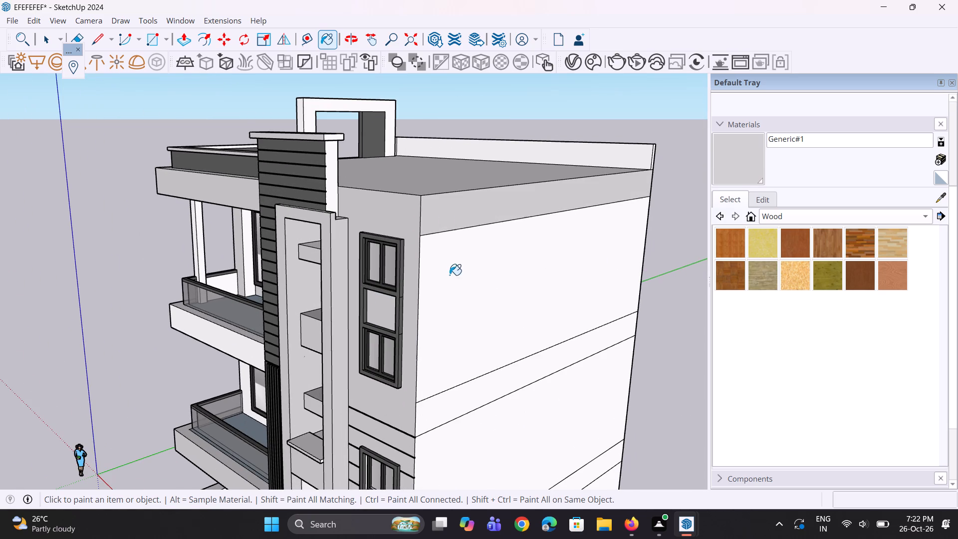
{"action": "scroll", "coordinate": [448, 279], "scroll_direction": "down", "scroll_amount": 5}
{"action": "scroll", "coordinate": [466, 351], "scroll_direction": "up", "scroll_amount": 4}
{"action": "left_click", "coordinate": [465, 346]}
{"action": "left_click", "coordinate": [487, 397]}
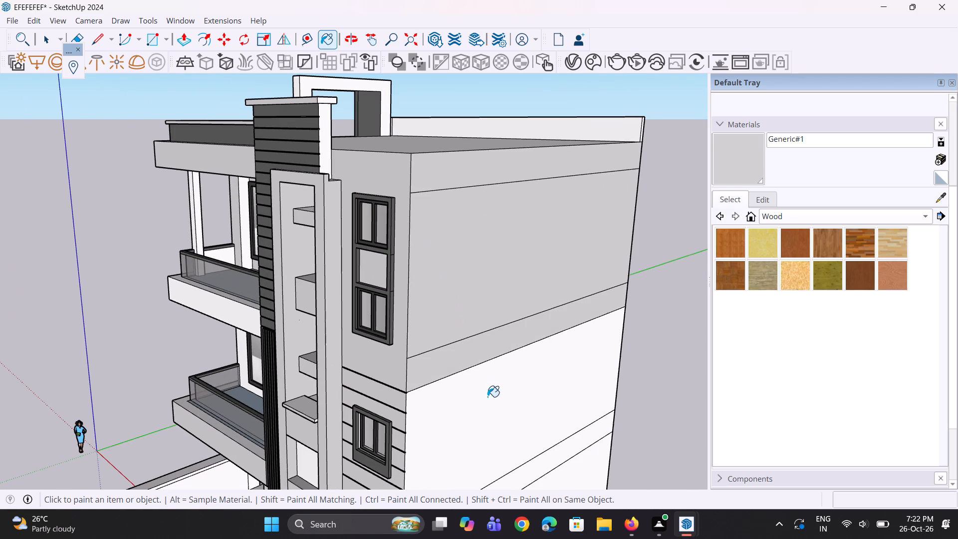
Paint the windowless side elevation's ground-floor wall and the floor band above it with Generic#1.
{"action": "scroll", "coordinate": [411, 224], "scroll_direction": "down", "scroll_amount": 10}
{"action": "scroll", "coordinate": [446, 325], "scroll_direction": "up", "scroll_amount": 5}
{"action": "left_click", "coordinate": [425, 385]}
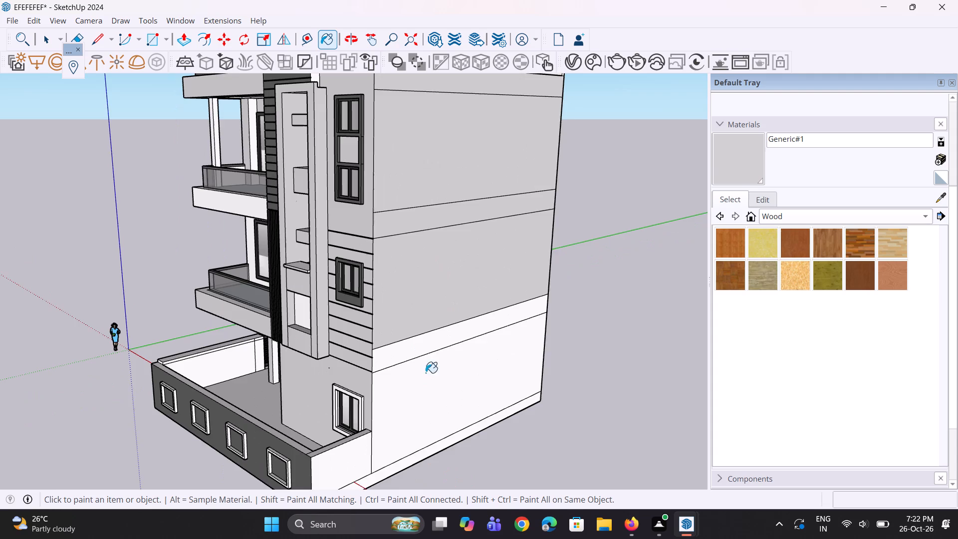
{"action": "scroll", "coordinate": [429, 348], "scroll_direction": "up", "scroll_amount": 4}
{"action": "left_click", "coordinate": [429, 346]}
{"action": "left_click", "coordinate": [266, 412]}
Paint the boundary wall's side face and the plinth strip below it with Generic#1.
{"action": "scroll", "coordinate": [281, 395], "scroll_direction": "down", "scroll_amount": 5}
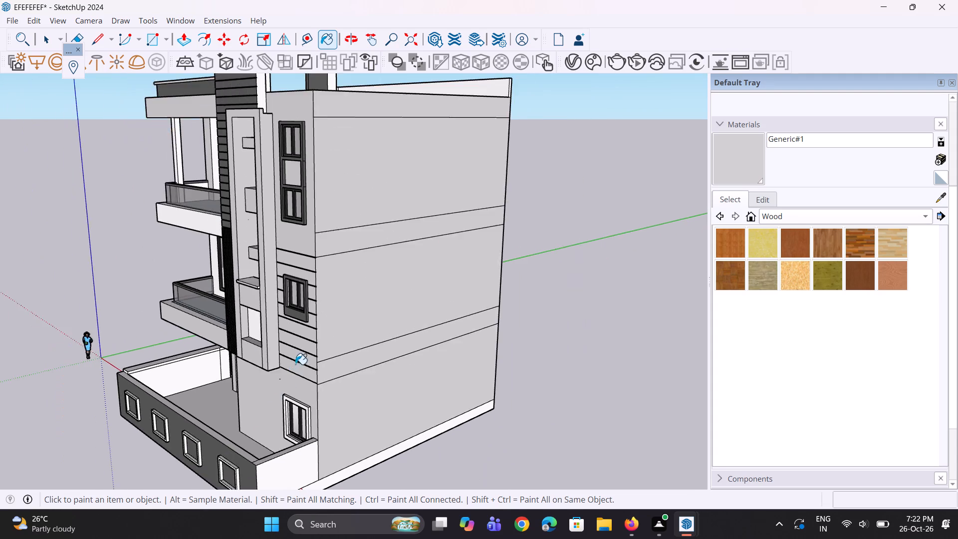
{"action": "scroll", "coordinate": [295, 364], "scroll_direction": "down", "scroll_amount": 5}
{"action": "scroll", "coordinate": [311, 448], "scroll_direction": "up", "scroll_amount": 4}
{"action": "left_click", "coordinate": [286, 424]}
{"action": "scroll", "coordinate": [287, 443], "scroll_direction": "up", "scroll_amount": 4}
{"action": "left_click", "coordinate": [295, 442]}
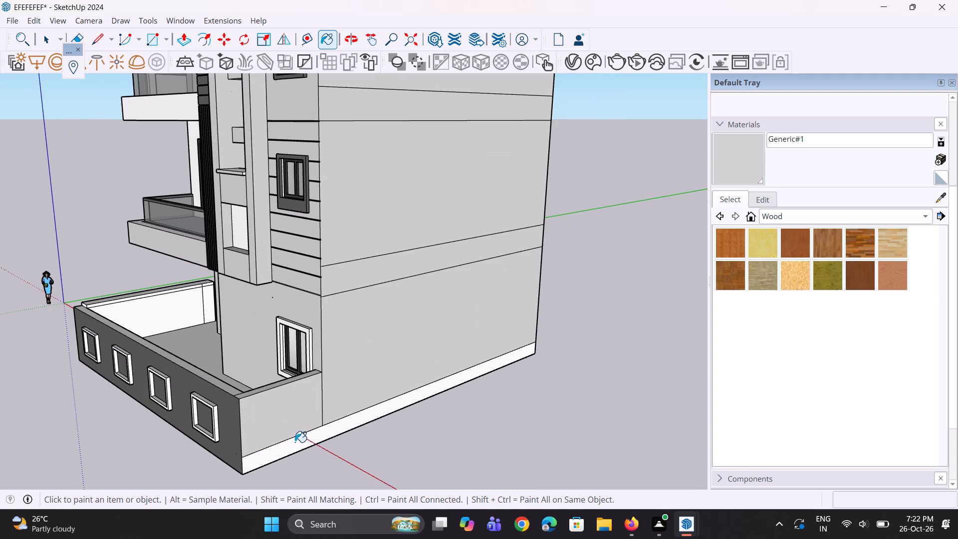
Paint the light gate pillar, its cap and the adjoining front boundary wall coping with Generic#1.
{"action": "scroll", "coordinate": [320, 442], "scroll_direction": "down", "scroll_amount": 12}
{"action": "scroll", "coordinate": [234, 424], "scroll_direction": "up", "scroll_amount": 1}
{"action": "middle_click_drag", "start_coordinate": [234, 424], "coordinate": [720, 328]}
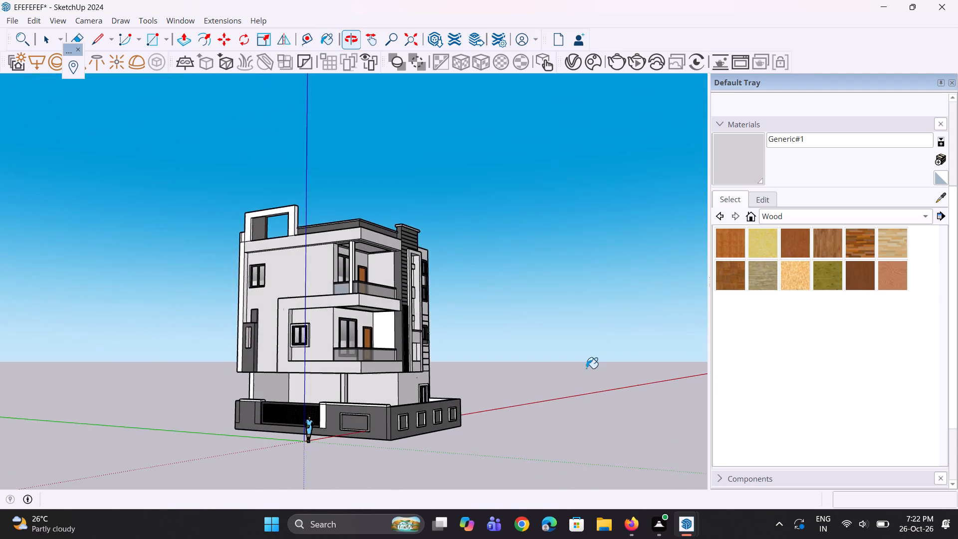
{"action": "scroll", "coordinate": [439, 390], "scroll_direction": "up", "scroll_amount": 4}
{"action": "scroll", "coordinate": [241, 467], "scroll_direction": "up", "scroll_amount": 3}
{"action": "scroll", "coordinate": [278, 422], "scroll_direction": "up", "scroll_amount": 5}
{"action": "left_click", "coordinate": [299, 415]}
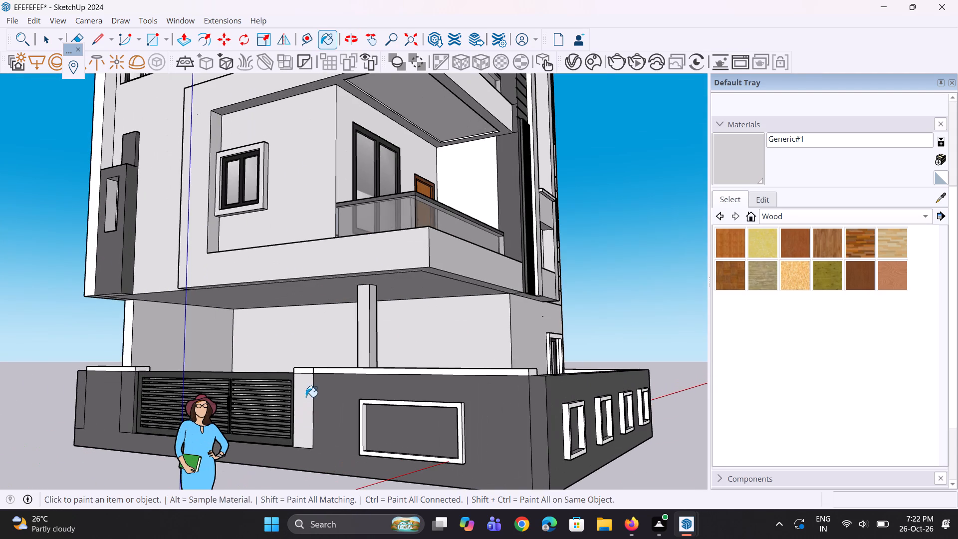
{"action": "scroll", "coordinate": [306, 397], "scroll_direction": "up", "scroll_amount": 9}
{"action": "left_click", "coordinate": [308, 343]}
{"action": "left_click", "coordinate": [354, 342]}
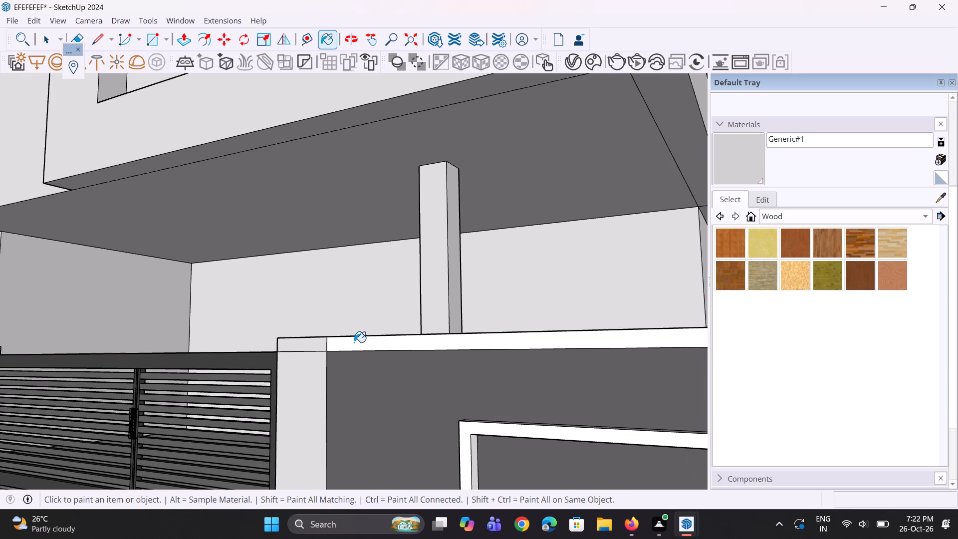
Paint the coping over the boundary wall on the opposite side of the gate with Generic#1, including its end face.
{"action": "scroll", "coordinate": [354, 342], "scroll_direction": "down", "scroll_amount": 12}
{"action": "scroll", "coordinate": [247, 370], "scroll_direction": "up", "scroll_amount": 5}
{"action": "scroll", "coordinate": [171, 364], "scroll_direction": "up", "scroll_amount": 4}
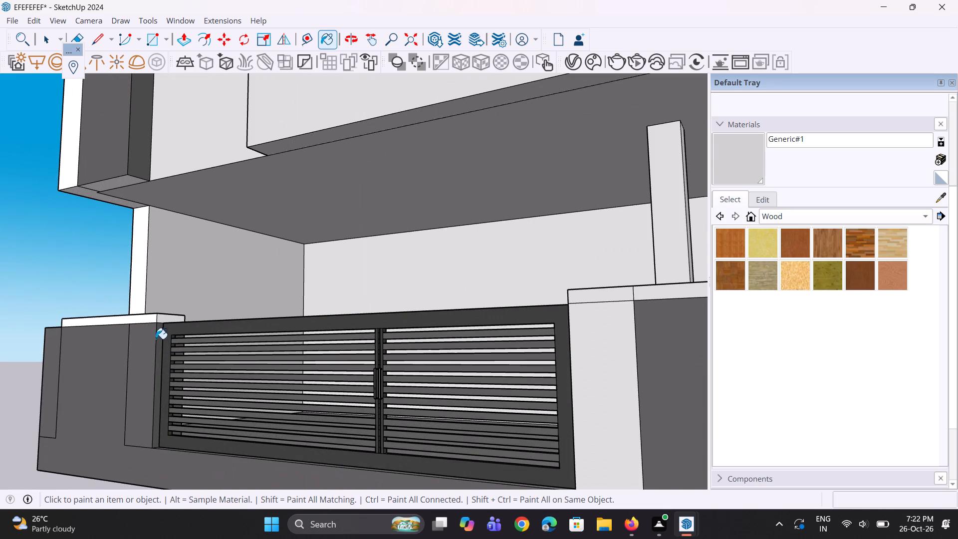
{"action": "left_click", "coordinate": [147, 318]}
{"action": "middle_click_drag", "start_coordinate": [144, 323], "coordinate": [125, 391]}
{"action": "scroll", "coordinate": [125, 391], "scroll_direction": "up", "scroll_amount": 1}
{"action": "scroll", "coordinate": [154, 349], "scroll_direction": "up", "scroll_amount": 5}
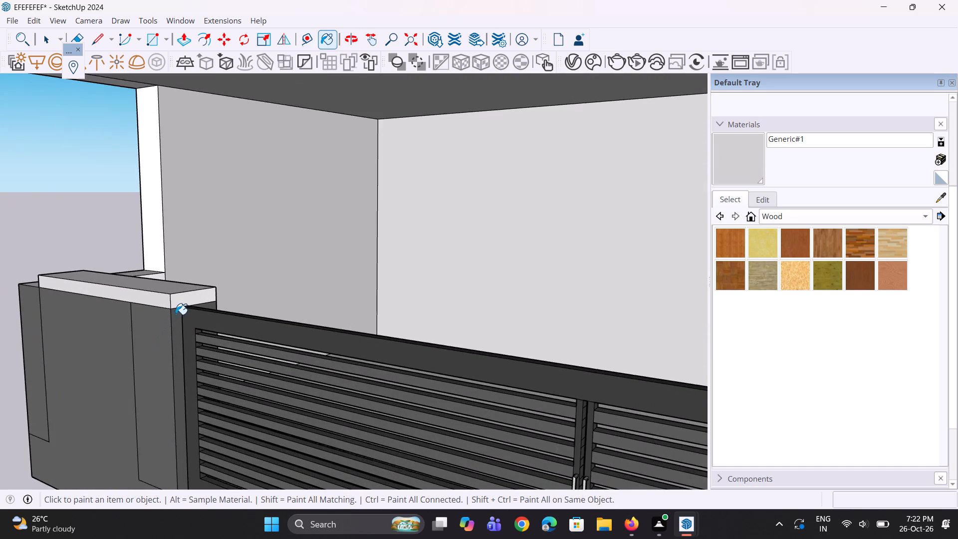
{"action": "scroll", "coordinate": [176, 314], "scroll_direction": "up", "scroll_amount": 2}
{"action": "left_click", "coordinate": [183, 303]}
{"action": "left_click", "coordinate": [179, 281]}
Paint the wide rectangular frame on the front boundary wall with Generic#1, covering its front, inner, side and underside faces.
{"action": "scroll", "coordinate": [98, 309], "scroll_direction": "down", "scroll_amount": 6}
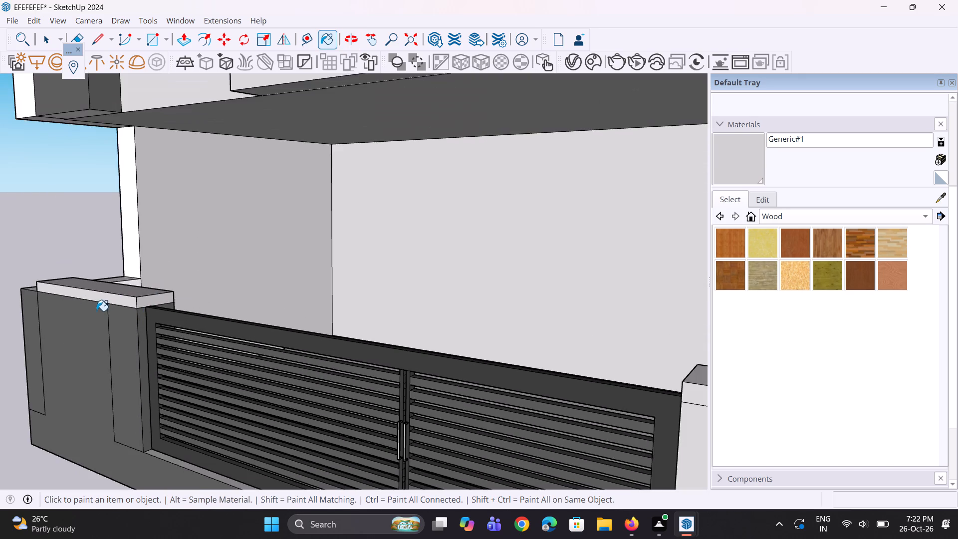
{"action": "scroll", "coordinate": [96, 311], "scroll_direction": "down", "scroll_amount": 11}
{"action": "scroll", "coordinate": [412, 389], "scroll_direction": "up", "scroll_amount": 5}
{"action": "scroll", "coordinate": [325, 417], "scroll_direction": "up", "scroll_amount": 6}
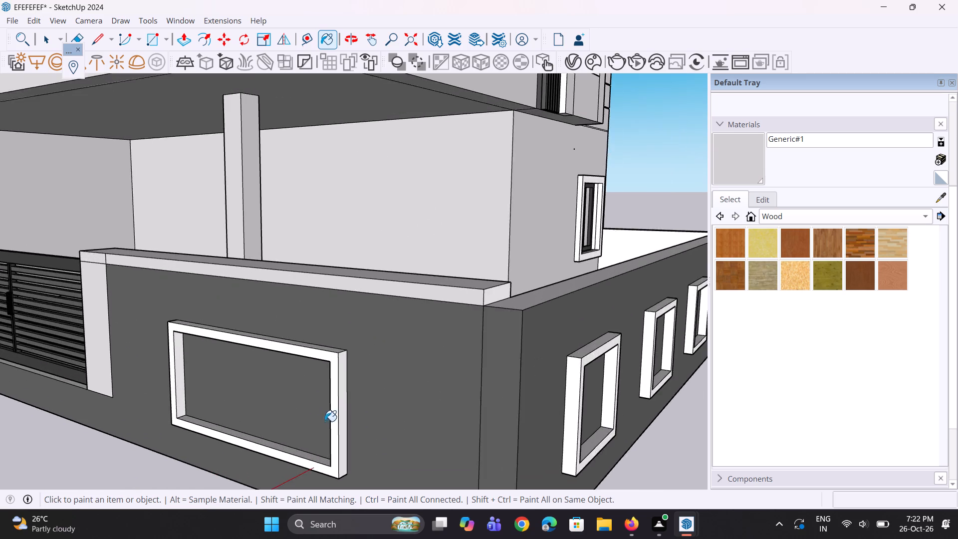
{"action": "scroll", "coordinate": [325, 421], "scroll_direction": "up", "scroll_amount": 6}
{"action": "left_click", "coordinate": [353, 412]}
{"action": "left_click", "coordinate": [337, 364]}
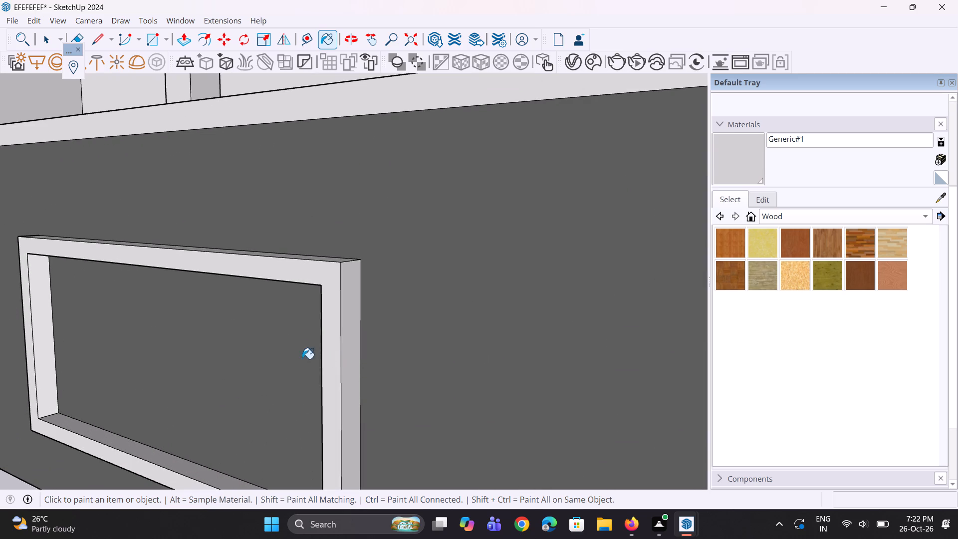
{"action": "scroll", "coordinate": [121, 382], "scroll_direction": "up", "scroll_amount": 3}
{"action": "left_click", "coordinate": [37, 393]}
{"action": "scroll", "coordinate": [113, 341], "scroll_direction": "down", "scroll_amount": 2}
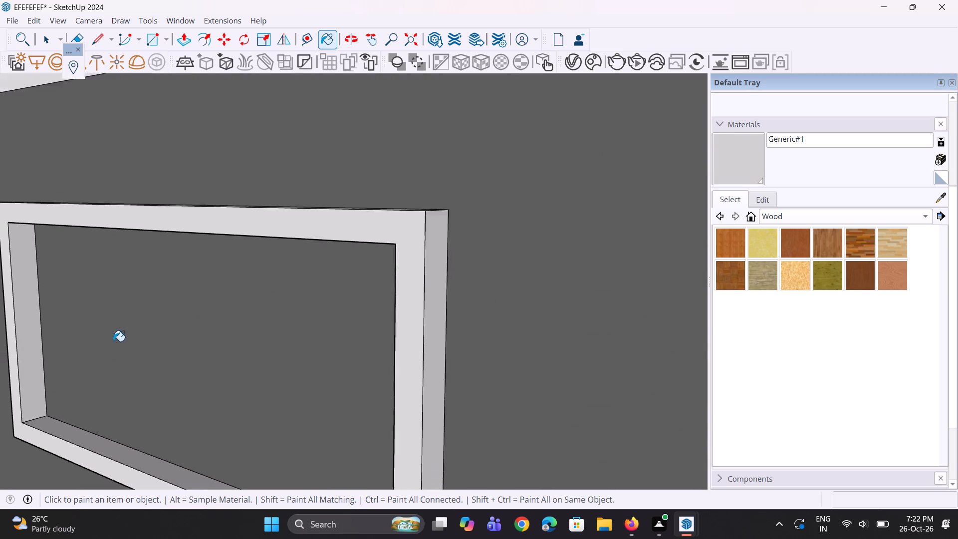
{"action": "scroll", "coordinate": [113, 341], "scroll_direction": "down", "scroll_amount": 9}
{"action": "scroll", "coordinate": [109, 402], "scroll_direction": "up", "scroll_amount": 1}
{"action": "middle_click_drag", "start_coordinate": [109, 402], "coordinate": [156, 357]}
{"action": "scroll", "coordinate": [156, 357], "scroll_direction": "up", "scroll_amount": 4}
{"action": "left_click", "coordinate": [162, 363]}
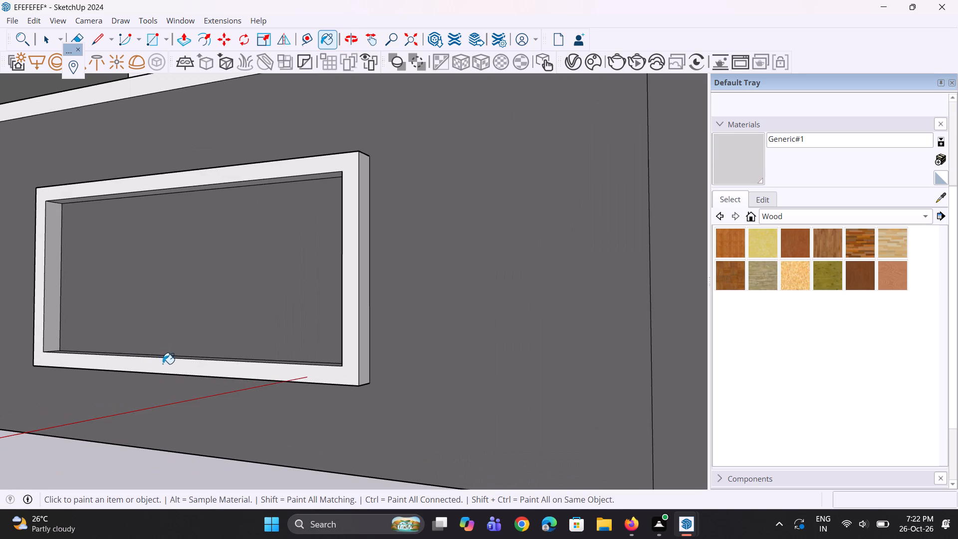
{"action": "middle_click_drag", "start_coordinate": [207, 335], "coordinate": [250, 232]}
{"action": "scroll", "coordinate": [302, 288], "scroll_direction": "up", "scroll_amount": 3}
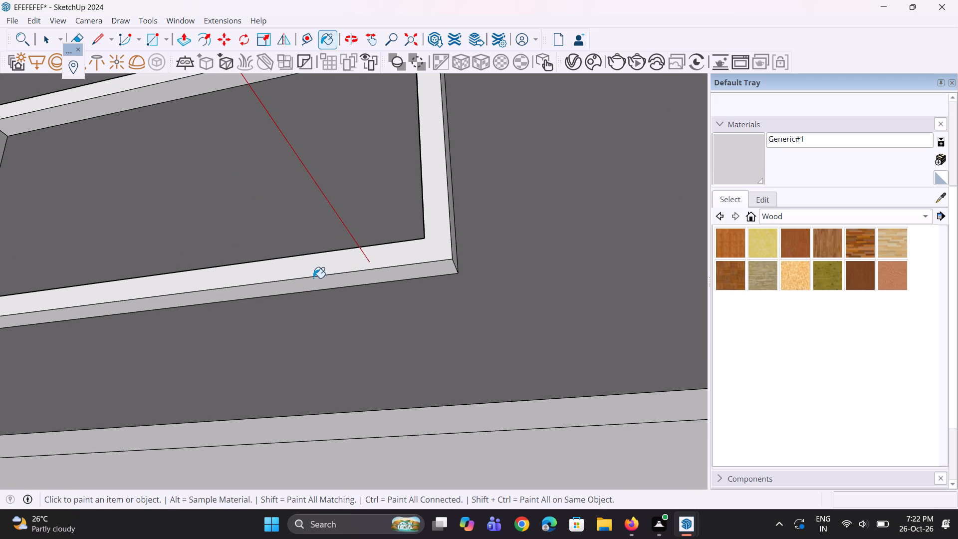
{"action": "left_click", "coordinate": [315, 282]}
Paint the front, outer side and inner faces of the side boundary wall's first square frame, nearest the front corner, with Generic#1.
{"action": "scroll", "coordinate": [284, 324], "scroll_direction": "down", "scroll_amount": 12}
{"action": "middle_click_drag", "start_coordinate": [235, 300], "coordinate": [87, 396]}
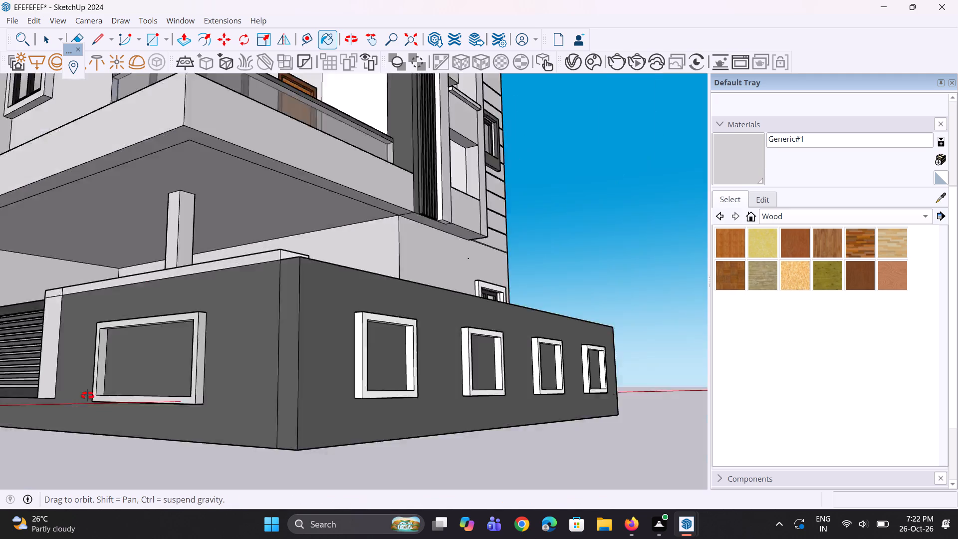
{"action": "middle_click_drag", "start_coordinate": [87, 396], "coordinate": [69, 416]}
{"action": "scroll", "coordinate": [69, 416], "scroll_direction": "up", "scroll_amount": 1}
{"action": "scroll", "coordinate": [328, 421], "scroll_direction": "up", "scroll_amount": 7}
{"action": "left_click", "coordinate": [321, 414]}
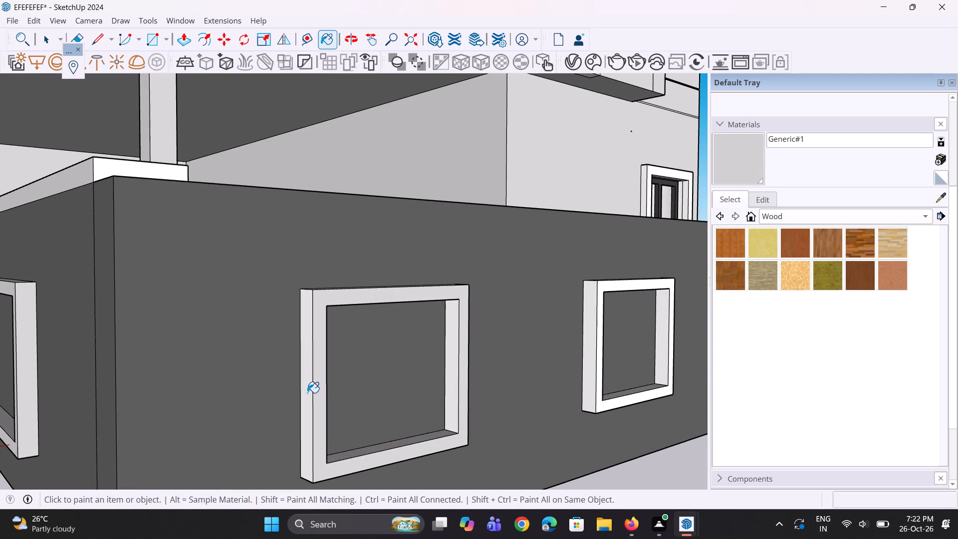
{"action": "left_click", "coordinate": [307, 392]}
{"action": "scroll", "coordinate": [415, 347], "scroll_direction": "up", "scroll_amount": 3}
{"action": "left_click", "coordinate": [463, 370]}
{"action": "scroll", "coordinate": [469, 369], "scroll_direction": "up", "scroll_amount": 1}
{"action": "middle_click_drag", "start_coordinate": [469, 368], "coordinate": [359, 317]}
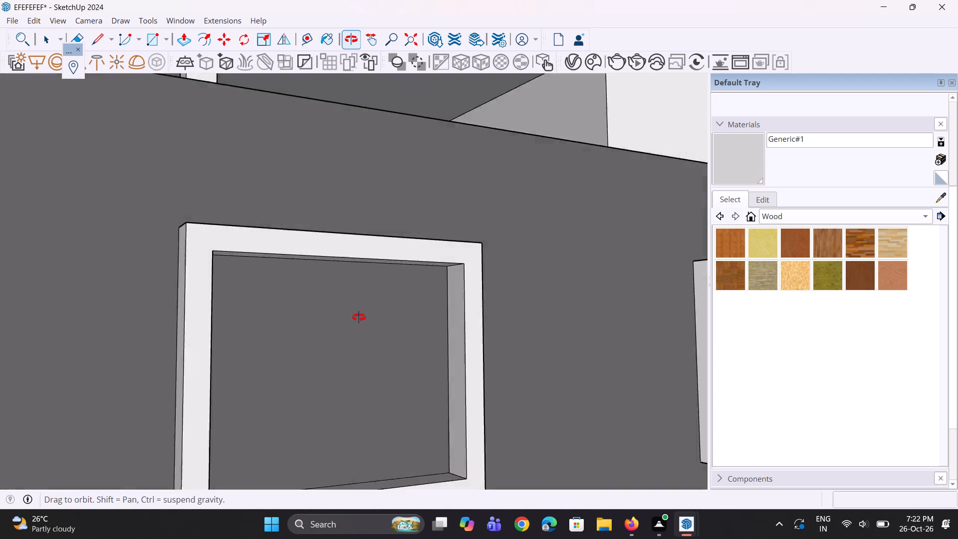
{"action": "middle_click_drag", "start_coordinate": [359, 317], "coordinate": [287, 270]}
{"action": "scroll", "coordinate": [280, 257], "scroll_direction": "up", "scroll_amount": 2}
{"action": "left_click", "coordinate": [295, 232]}
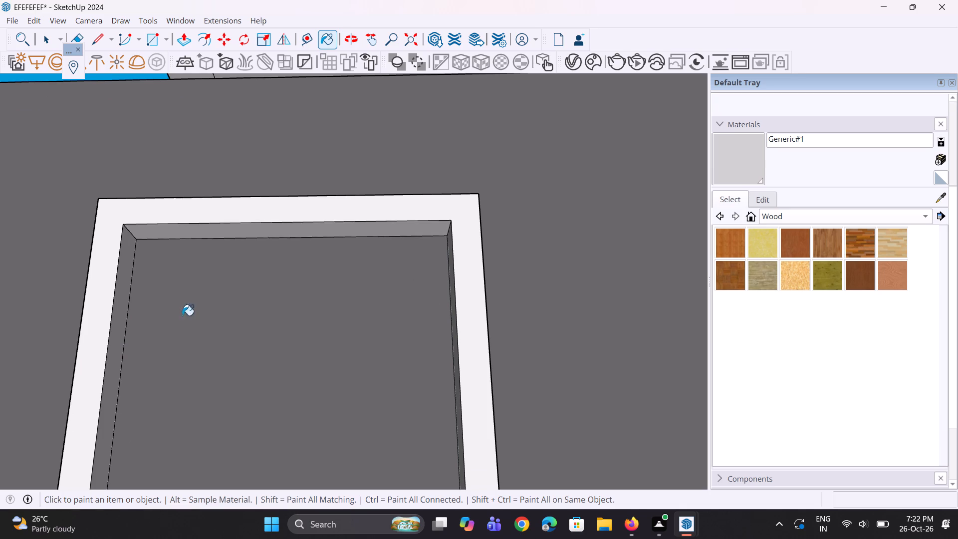
{"action": "middle_click_drag", "start_coordinate": [167, 324], "coordinate": [92, 346]}
{"action": "left_click", "coordinate": [97, 350]}
{"action": "middle_click_drag", "start_coordinate": [139, 360], "coordinate": [344, 317]}
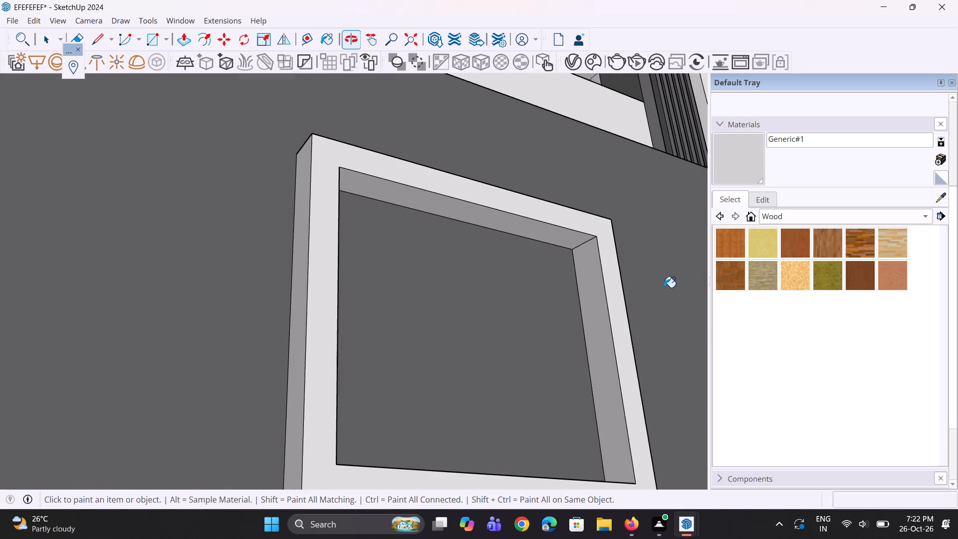
{"action": "scroll", "coordinate": [665, 287], "scroll_direction": "up", "scroll_amount": 2}
{"action": "left_click", "coordinate": [599, 316]}
Paint the remaining outer faces of the first square frame, including its top and underside, with Generic#1.
{"action": "scroll", "coordinate": [479, 274], "scroll_direction": "down", "scroll_amount": 7}
{"action": "middle_click_drag", "start_coordinate": [401, 287], "coordinate": [366, 427]}
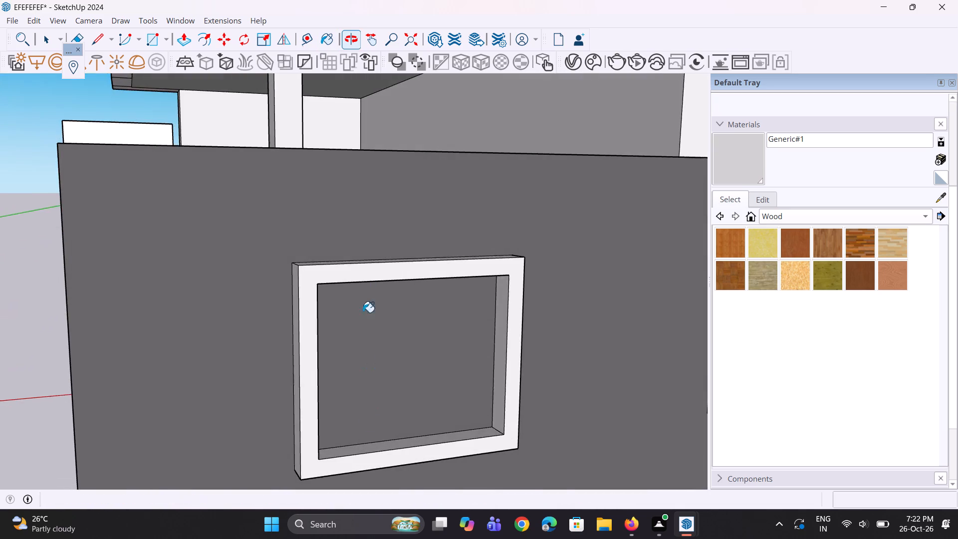
{"action": "scroll", "coordinate": [363, 273], "scroll_direction": "up", "scroll_amount": 3}
{"action": "middle_click_drag", "start_coordinate": [357, 289], "coordinate": [355, 368]}
{"action": "scroll", "coordinate": [360, 306], "scroll_direction": "up", "scroll_amount": 2}
{"action": "left_click", "coordinate": [361, 301]}
{"action": "middle_click_drag", "start_coordinate": [603, 343], "coordinate": [467, 338]}
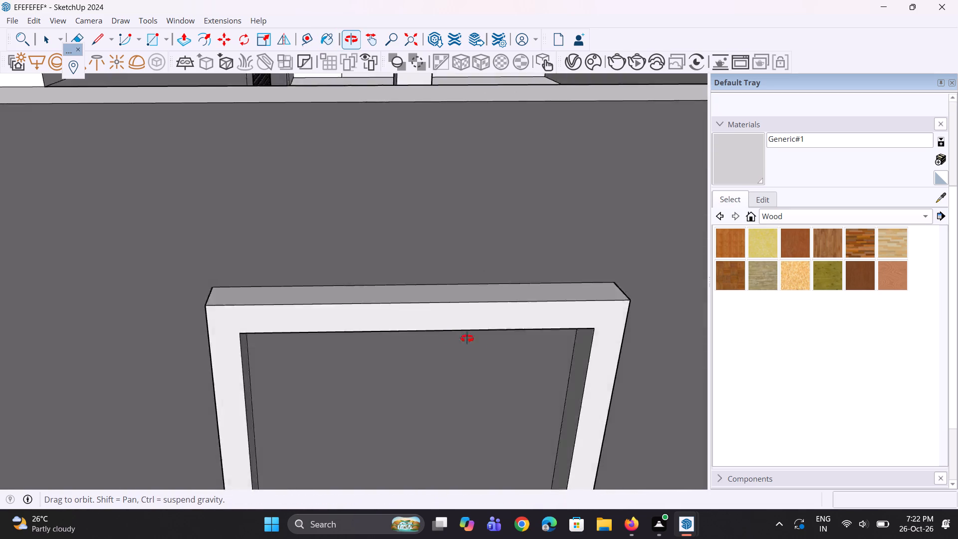
{"action": "middle_click_drag", "start_coordinate": [467, 338], "coordinate": [322, 307]}
{"action": "left_click", "coordinate": [494, 368]}
{"action": "middle_click_drag", "start_coordinate": [429, 379], "coordinate": [664, 376]}
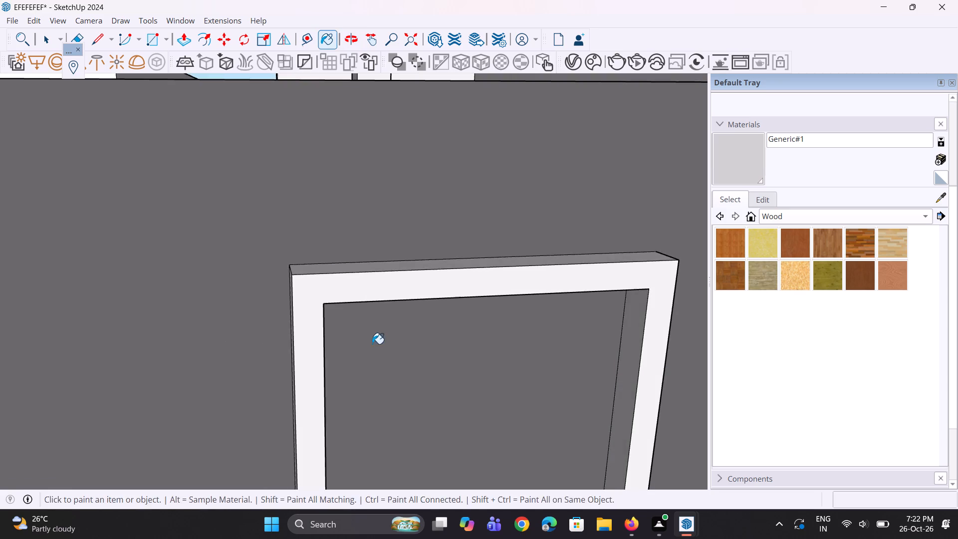
{"action": "middle_click_drag", "start_coordinate": [372, 344], "coordinate": [516, 304]}
{"action": "scroll", "coordinate": [471, 335], "scroll_direction": "up", "scroll_amount": 2}
{"action": "left_click", "coordinate": [440, 344]}
{"action": "scroll", "coordinate": [304, 269], "scroll_direction": "down", "scroll_amount": 5}
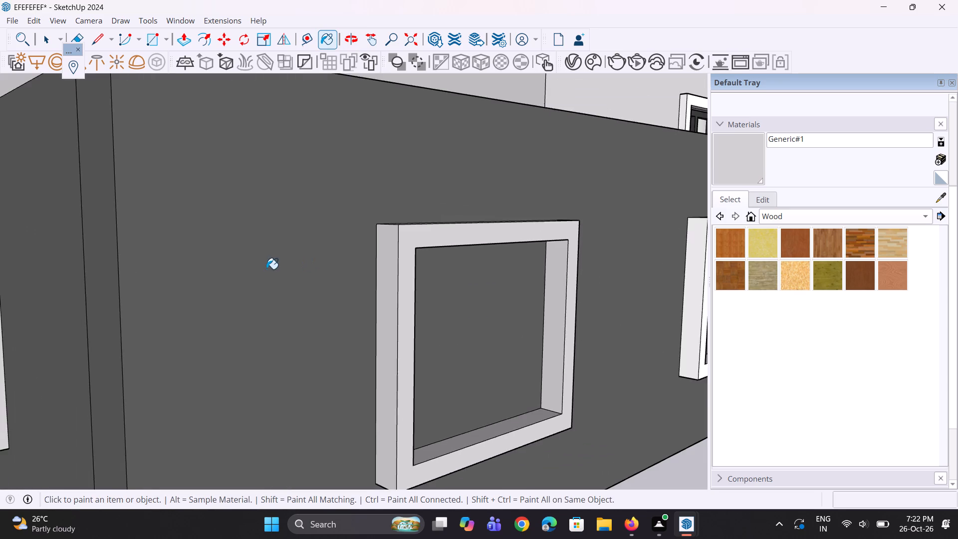
{"action": "scroll", "coordinate": [266, 269], "scroll_direction": "down", "scroll_amount": 4}
{"action": "middle_click_drag", "start_coordinate": [308, 384], "coordinate": [310, 192]}
{"action": "scroll", "coordinate": [354, 288], "scroll_direction": "up", "scroll_amount": 3}
{"action": "left_click", "coordinate": [373, 299]}
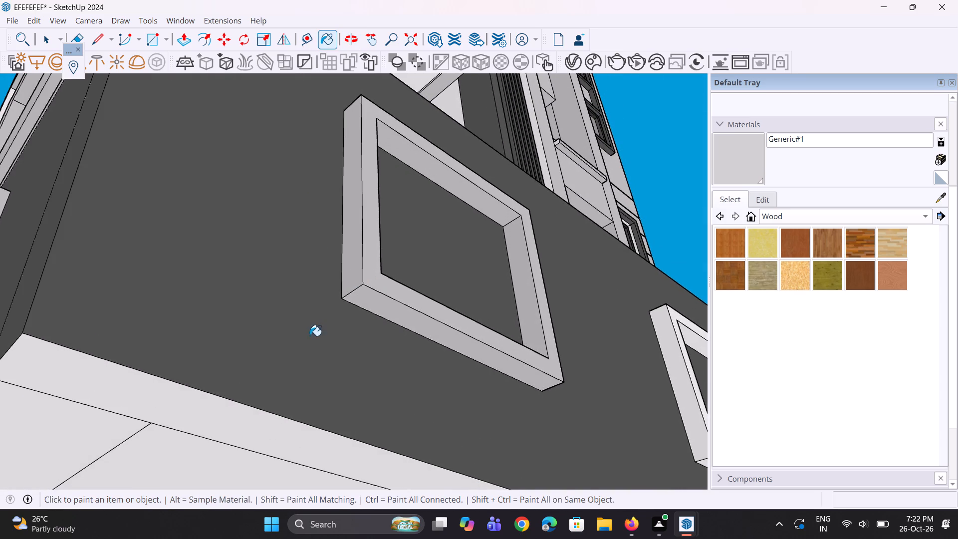
Paint the front and inner faces of the second square frame on the side boundary wall with Generic#1.
{"action": "scroll", "coordinate": [301, 336], "scroll_direction": "down", "scroll_amount": 6}
{"action": "middle_click_drag", "start_coordinate": [343, 299], "coordinate": [152, 354]}
{"action": "scroll", "coordinate": [343, 299], "scroll_direction": "down", "scroll_amount": 1}
{"action": "scroll", "coordinate": [248, 300], "scroll_direction": "down", "scroll_amount": 5}
{"action": "middle_click_drag", "start_coordinate": [584, 334], "coordinate": [475, 399]}
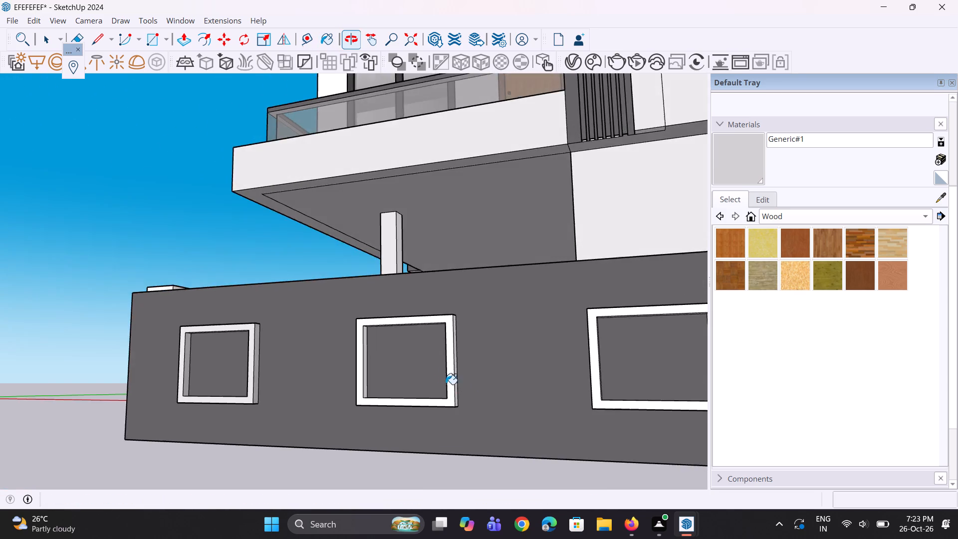
{"action": "scroll", "coordinate": [438, 380], "scroll_direction": "up", "scroll_amount": 6}
{"action": "left_click", "coordinate": [426, 412]}
{"action": "scroll", "coordinate": [317, 384], "scroll_direction": "up", "scroll_amount": 3}
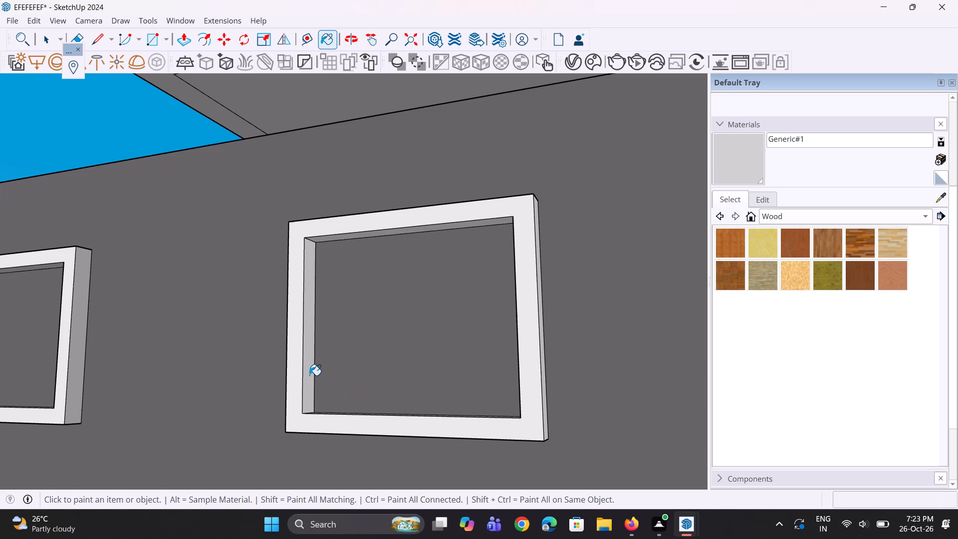
{"action": "left_click", "coordinate": [310, 375]}
{"action": "scroll", "coordinate": [310, 375], "scroll_direction": "up", "scroll_amount": 1}
{"action": "middle_click_drag", "start_coordinate": [310, 375], "coordinate": [448, 420]}
{"action": "scroll", "coordinate": [538, 385], "scroll_direction": "up", "scroll_amount": 3}
{"action": "left_click", "coordinate": [540, 385]}
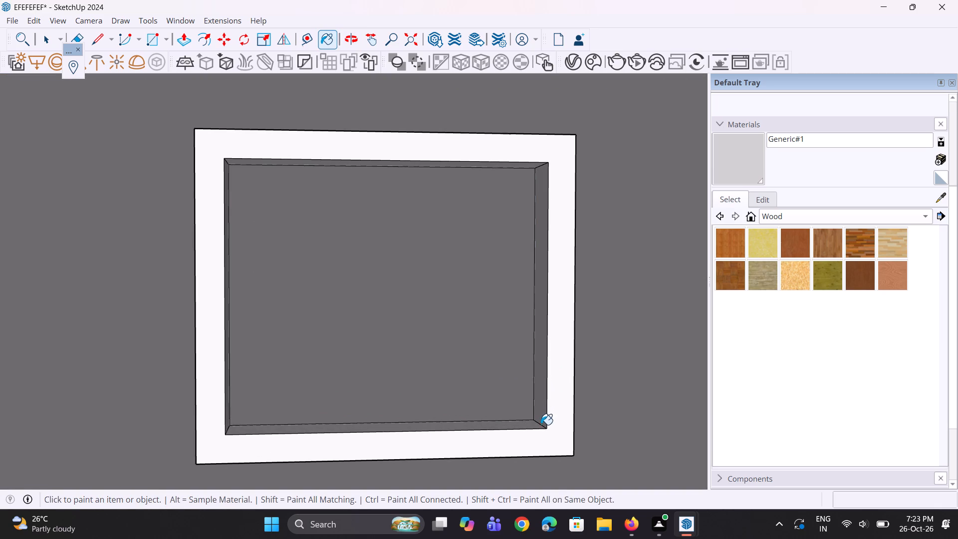
{"action": "left_click", "coordinate": [535, 426]}
{"action": "middle_click_drag", "start_coordinate": [516, 390], "coordinate": [498, 277]}
{"action": "scroll", "coordinate": [516, 389], "scroll_direction": "up", "scroll_amount": 1}
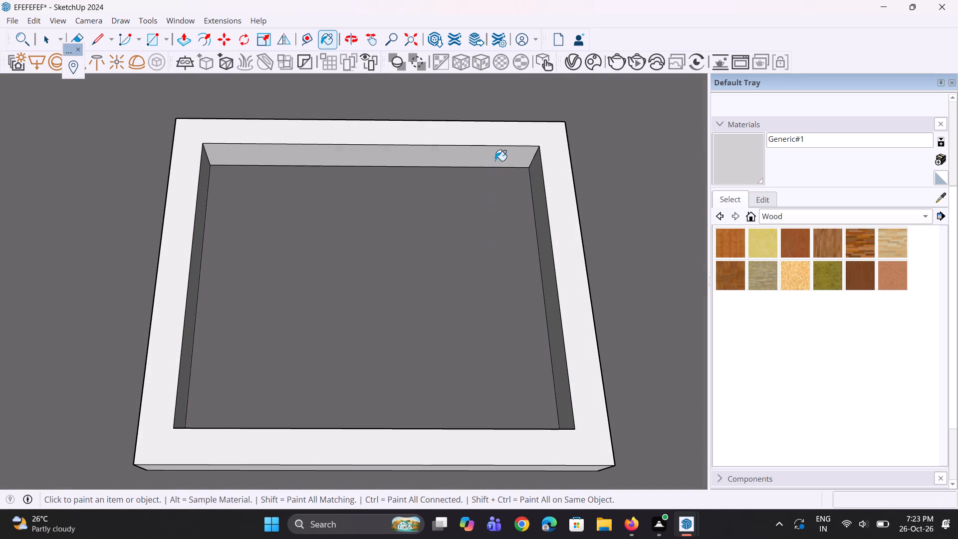
{"action": "left_click", "coordinate": [495, 161]}
{"action": "left_click", "coordinate": [502, 140]}
{"action": "left_click", "coordinate": [572, 192]}
Paint the outer side, top and underside faces of the second square frame with Generic#1.
{"action": "middle_click_drag", "start_coordinate": [576, 216], "coordinate": [352, 300]}
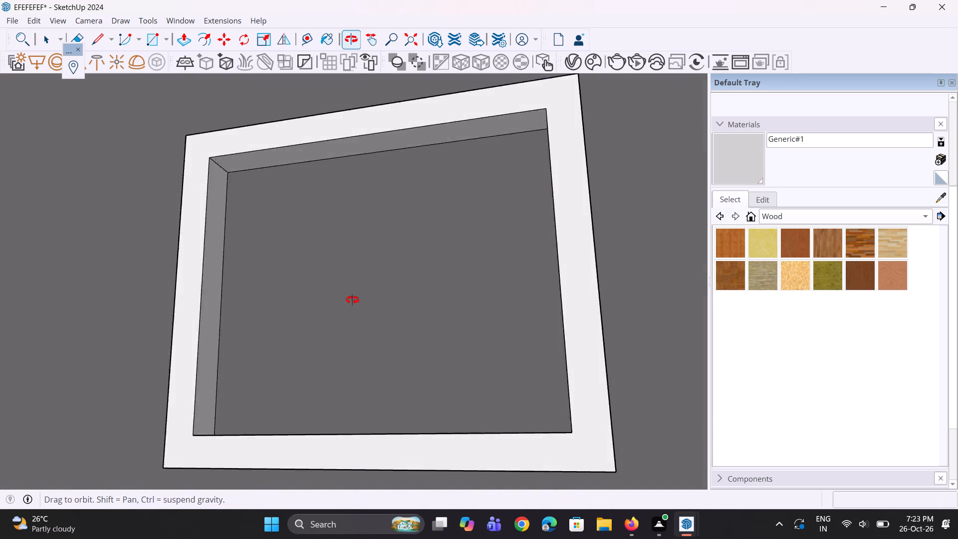
{"action": "middle_click_drag", "start_coordinate": [352, 300], "coordinate": [296, 321]}
{"action": "left_click", "coordinate": [525, 338]}
{"action": "scroll", "coordinate": [511, 413], "scroll_direction": "down", "scroll_amount": 11}
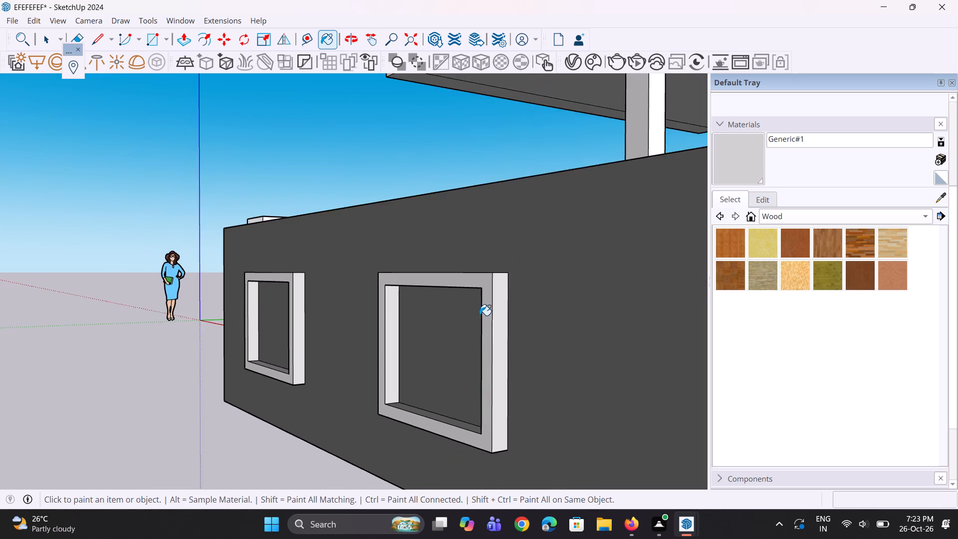
{"action": "middle_click_drag", "start_coordinate": [479, 315], "coordinate": [505, 435]}
{"action": "scroll", "coordinate": [501, 394], "scroll_direction": "up", "scroll_amount": 3}
{"action": "left_click", "coordinate": [502, 393]}
{"action": "middle_click_drag", "start_coordinate": [442, 417], "coordinate": [707, 332]}
{"action": "scroll", "coordinate": [685, 350], "scroll_direction": "up", "scroll_amount": 1}
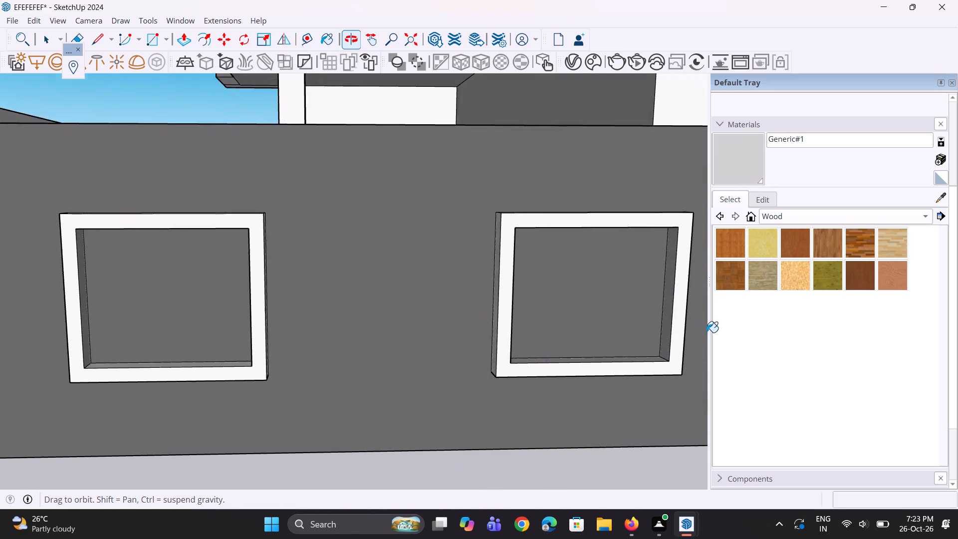
{"action": "scroll", "coordinate": [490, 372], "scroll_direction": "up", "scroll_amount": 4}
{"action": "middle_click_drag", "start_coordinate": [492, 372], "coordinate": [569, 355]}
{"action": "left_click", "coordinate": [487, 326]}
{"action": "middle_click_drag", "start_coordinate": [516, 378], "coordinate": [513, 341]}
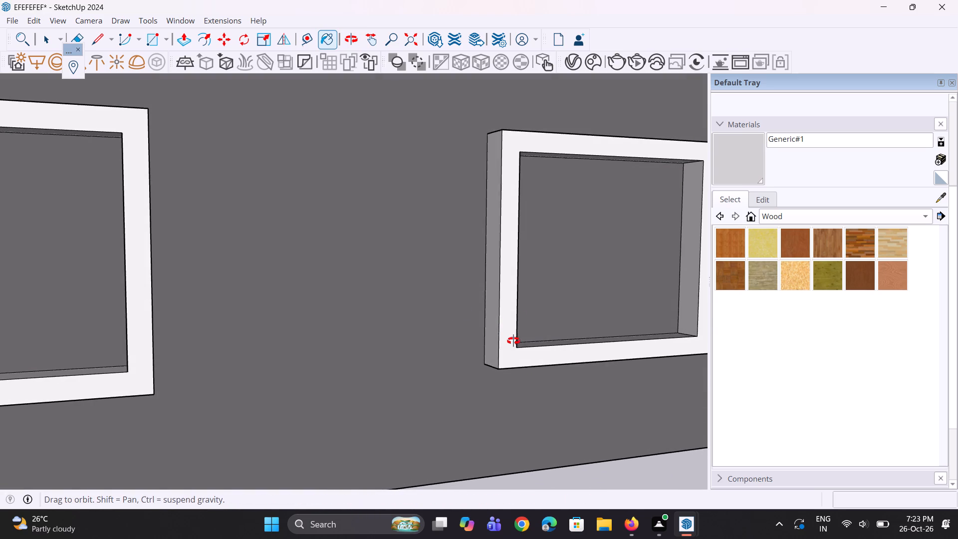
{"action": "middle_click_drag", "start_coordinate": [513, 341], "coordinate": [545, 185]}
{"action": "scroll", "coordinate": [563, 330], "scroll_direction": "up", "scroll_amount": 2}
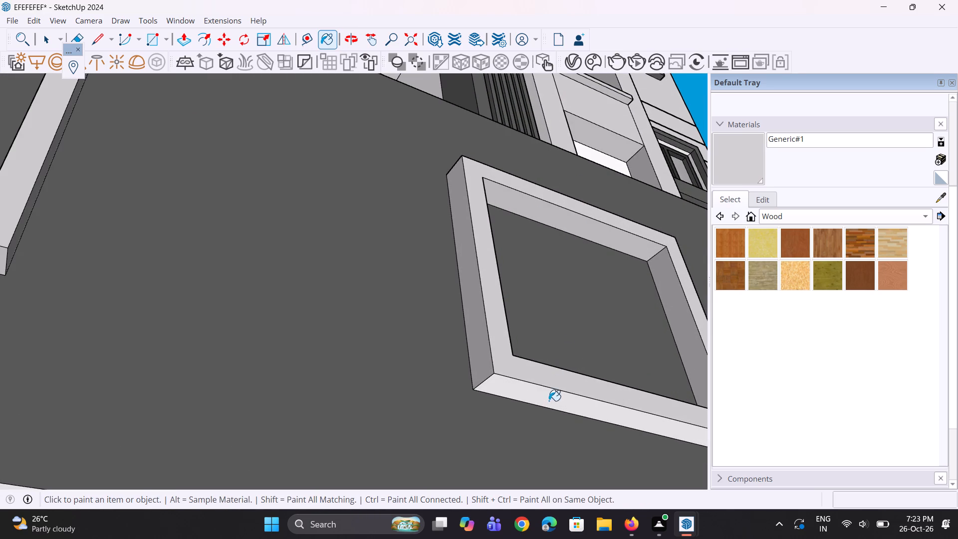
{"action": "left_click", "coordinate": [549, 401]}
Paint the front and inner top faces of the third square frame on the side boundary wall with Generic#1.
{"action": "scroll", "coordinate": [340, 358], "scroll_direction": "down", "scroll_amount": 5}
{"action": "scroll", "coordinate": [256, 327], "scroll_direction": "down", "scroll_amount": 6}
{"action": "scroll", "coordinate": [445, 314], "scroll_direction": "up", "scroll_amount": 1}
{"action": "middle_click_drag", "start_coordinate": [445, 316], "coordinate": [412, 396]}
{"action": "scroll", "coordinate": [557, 427], "scroll_direction": "up", "scroll_amount": 4}
{"action": "left_click", "coordinate": [573, 431]}
{"action": "scroll", "coordinate": [597, 392], "scroll_direction": "up", "scroll_amount": 4}
{"action": "left_click", "coordinate": [593, 376]}
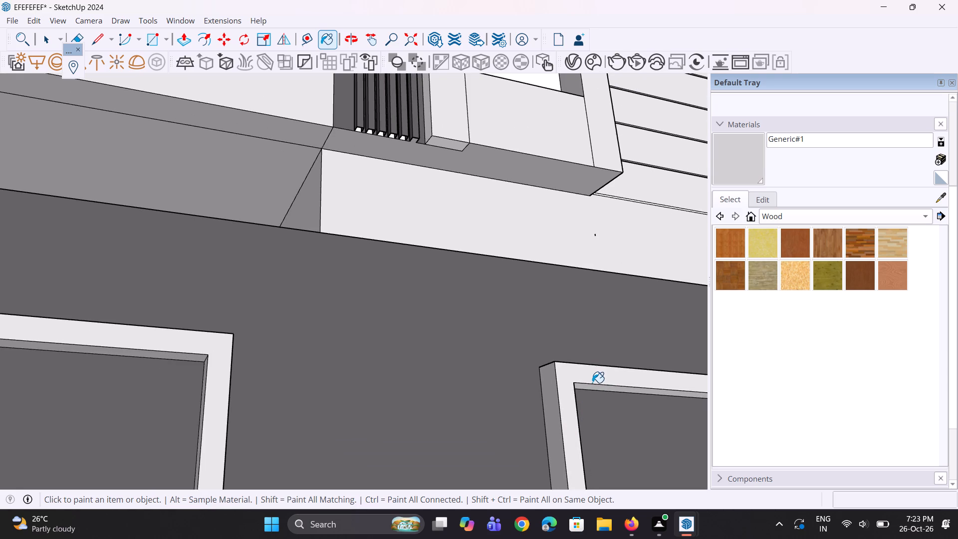
{"action": "left_click", "coordinate": [591, 386]}
{"action": "middle_click_drag", "start_coordinate": [587, 389], "coordinate": [481, 383]}
{"action": "scroll", "coordinate": [359, 346], "scroll_direction": "down", "scroll_amount": 3}
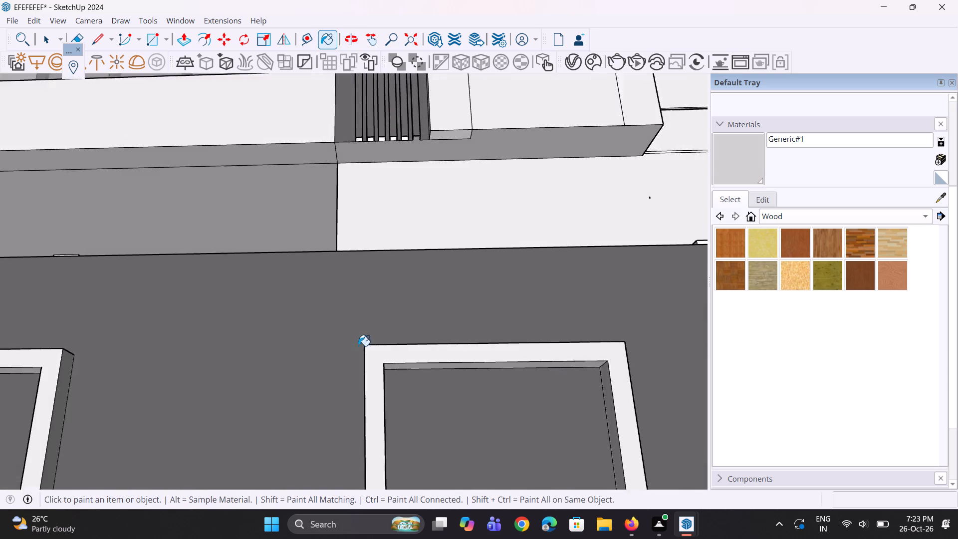
{"action": "scroll", "coordinate": [358, 346], "scroll_direction": "down", "scroll_amount": 2}
{"action": "scroll", "coordinate": [500, 393], "scroll_direction": "up", "scroll_amount": 2}
{"action": "left_click", "coordinate": [547, 398]}
Paint the remaining inner and outer faces of the third square frame on the side boundary wall, including its underside, with Generic#1.
{"action": "scroll", "coordinate": [459, 347], "scroll_direction": "down", "scroll_amount": 10}
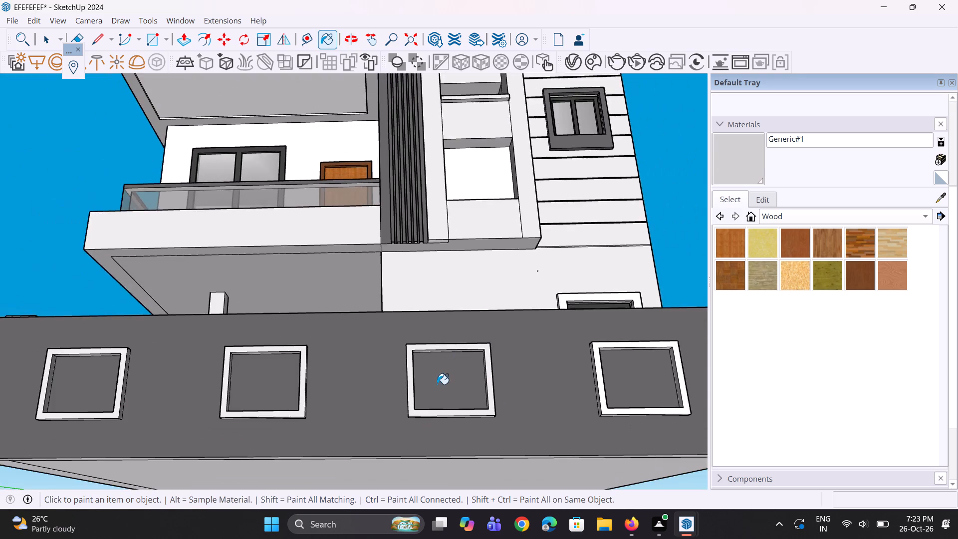
{"action": "scroll", "coordinate": [433, 395], "scroll_direction": "up", "scroll_amount": 7}
{"action": "left_click", "coordinate": [416, 423]}
{"action": "scroll", "coordinate": [428, 387], "scroll_direction": "up", "scroll_amount": 1}
{"action": "middle_click_drag", "start_coordinate": [429, 383], "coordinate": [459, 268]}
{"action": "scroll", "coordinate": [454, 269], "scroll_direction": "up", "scroll_amount": 3}
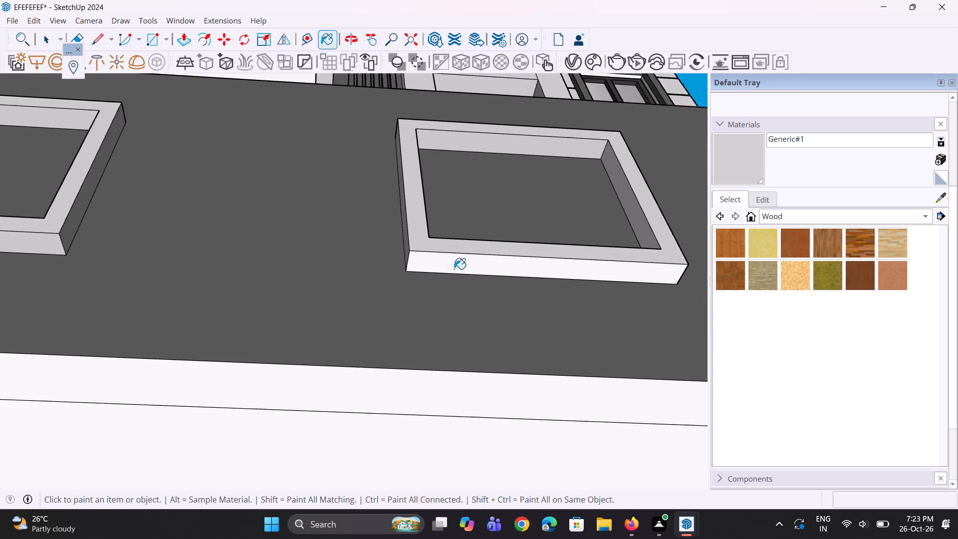
{"action": "scroll", "coordinate": [454, 269], "scroll_direction": "up", "scroll_amount": 1}
{"action": "left_click", "coordinate": [454, 269]}
{"action": "middle_click_drag", "start_coordinate": [540, 288], "coordinate": [277, 403]}
{"action": "scroll", "coordinate": [297, 279], "scroll_direction": "up", "scroll_amount": 3}
{"action": "left_click", "coordinate": [315, 253]}
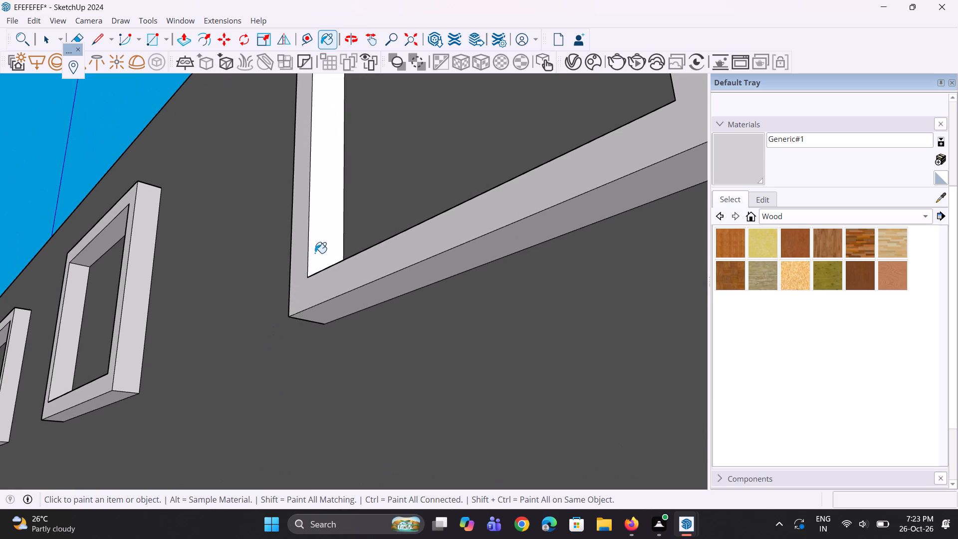
{"action": "scroll", "coordinate": [321, 313], "scroll_direction": "down", "scroll_amount": 12}
{"action": "left_click", "coordinate": [408, 271]}
{"action": "middle_click_drag", "start_coordinate": [370, 312], "coordinate": [357, 415]}
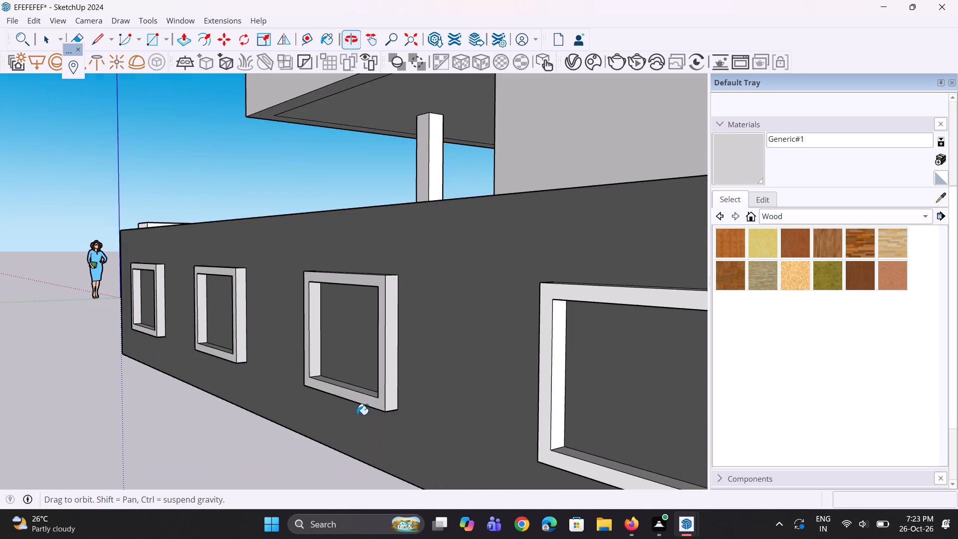
{"action": "middle_click_drag", "start_coordinate": [363, 359], "coordinate": [358, 457]}
{"action": "scroll", "coordinate": [378, 384], "scroll_direction": "up", "scroll_amount": 4}
{"action": "left_click", "coordinate": [382, 362]}
{"action": "scroll", "coordinate": [143, 342], "scroll_direction": "down", "scroll_amount": 7}
Paint the front and inner side faces of the fourth square frame on the side boundary wall with Generic#1.
{"action": "middle_click_drag", "start_coordinate": [211, 403], "coordinate": [275, 361]}
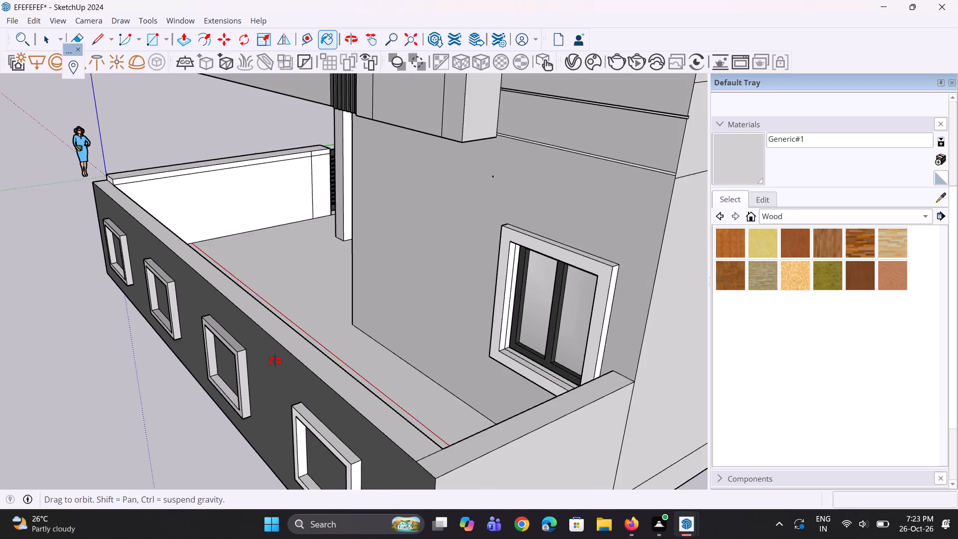
{"action": "middle_click_drag", "start_coordinate": [275, 361], "coordinate": [311, 328]}
{"action": "scroll", "coordinate": [303, 337], "scroll_direction": "up", "scroll_amount": 1}
{"action": "scroll", "coordinate": [422, 349], "scroll_direction": "up", "scroll_amount": 3}
{"action": "scroll", "coordinate": [508, 359], "scroll_direction": "up", "scroll_amount": 4}
{"action": "left_click", "coordinate": [511, 361]}
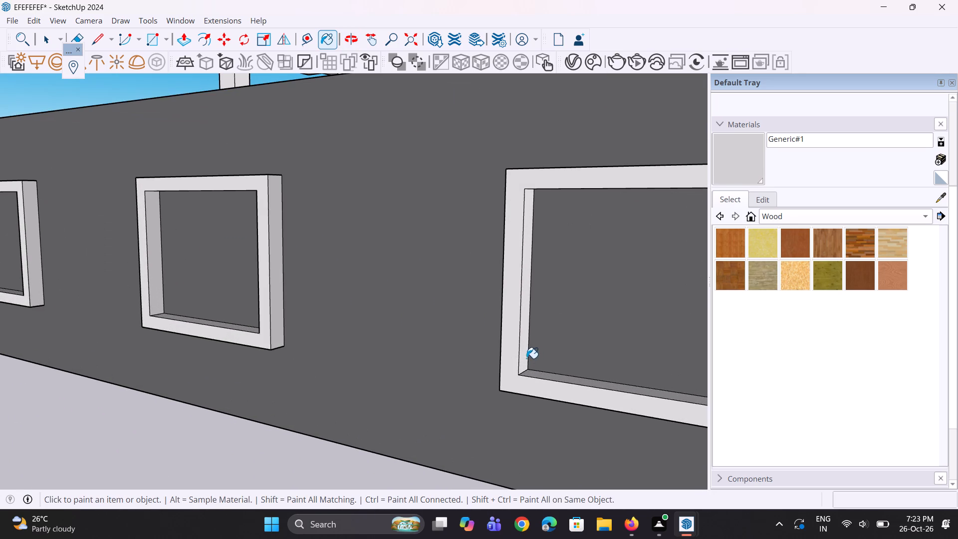
{"action": "left_click", "coordinate": [526, 358]}
{"action": "scroll", "coordinate": [356, 384], "scroll_direction": "down", "scroll_amount": 7}
{"action": "scroll", "coordinate": [508, 367], "scroll_direction": "up", "scroll_amount": 1}
{"action": "middle_click_drag", "start_coordinate": [473, 369], "coordinate": [306, 363]}
Paint the top and both outer side faces of the fourth square frame with Generic#1.
{"action": "scroll", "coordinate": [350, 363], "scroll_direction": "up", "scroll_amount": 3}
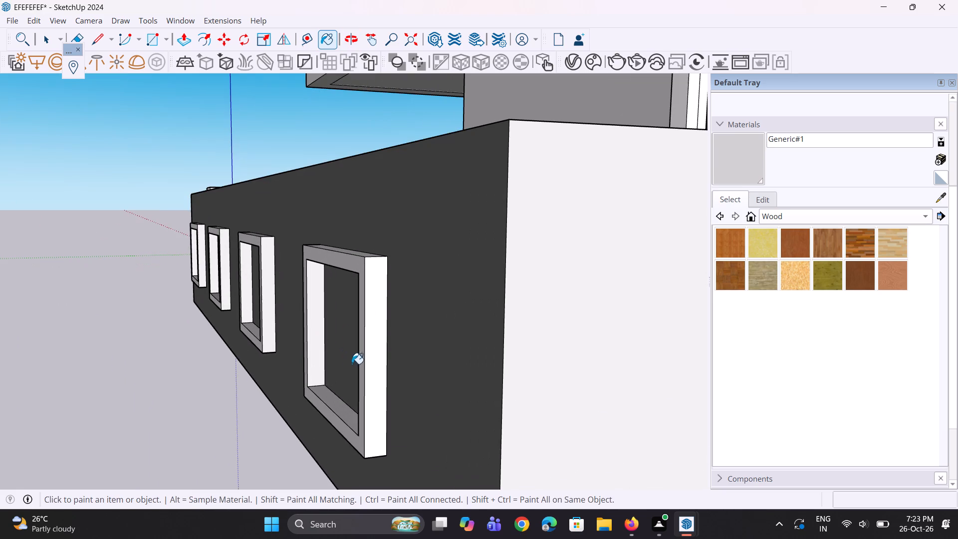
{"action": "left_click", "coordinate": [378, 364]}
{"action": "scroll", "coordinate": [321, 316], "scroll_direction": "up", "scroll_amount": 1}
{"action": "middle_click_drag", "start_coordinate": [322, 321], "coordinate": [325, 405]}
{"action": "scroll", "coordinate": [360, 367], "scroll_direction": "up", "scroll_amount": 2}
{"action": "left_click", "coordinate": [363, 364]}
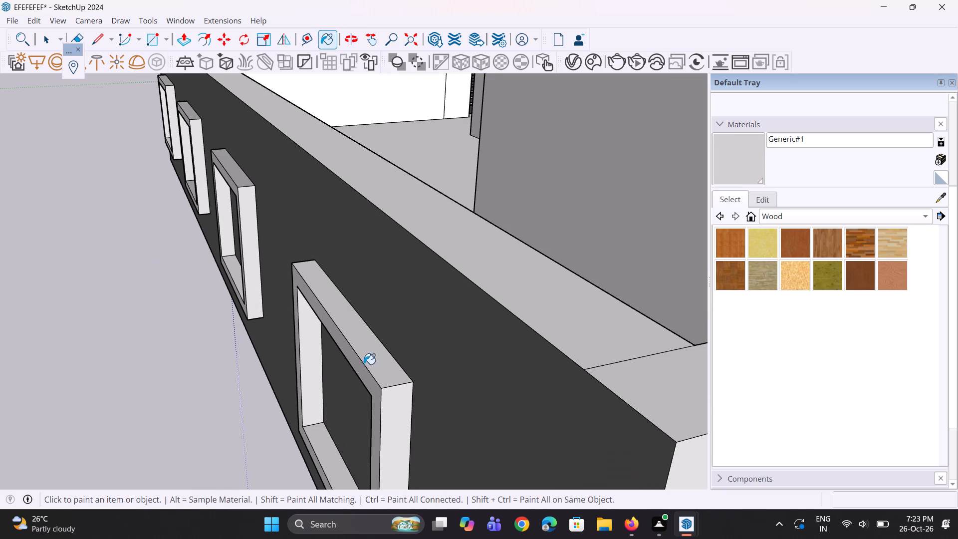
{"action": "left_click", "coordinate": [387, 399]}
{"action": "scroll", "coordinate": [266, 377], "scroll_direction": "up", "scroll_amount": 1}
{"action": "middle_click_drag", "start_coordinate": [266, 377], "coordinate": [558, 279]}
{"action": "scroll", "coordinate": [308, 331], "scroll_direction": "down", "scroll_amount": 6}
{"action": "scroll", "coordinate": [499, 325], "scroll_direction": "up", "scroll_amount": 1}
{"action": "middle_click_drag", "start_coordinate": [499, 325], "coordinate": [727, 312]}
{"action": "scroll", "coordinate": [673, 266], "scroll_direction": "up", "scroll_amount": 7}
{"action": "left_click", "coordinate": [555, 255]}
{"action": "scroll", "coordinate": [355, 350], "scroll_direction": "down", "scroll_amount": 8}
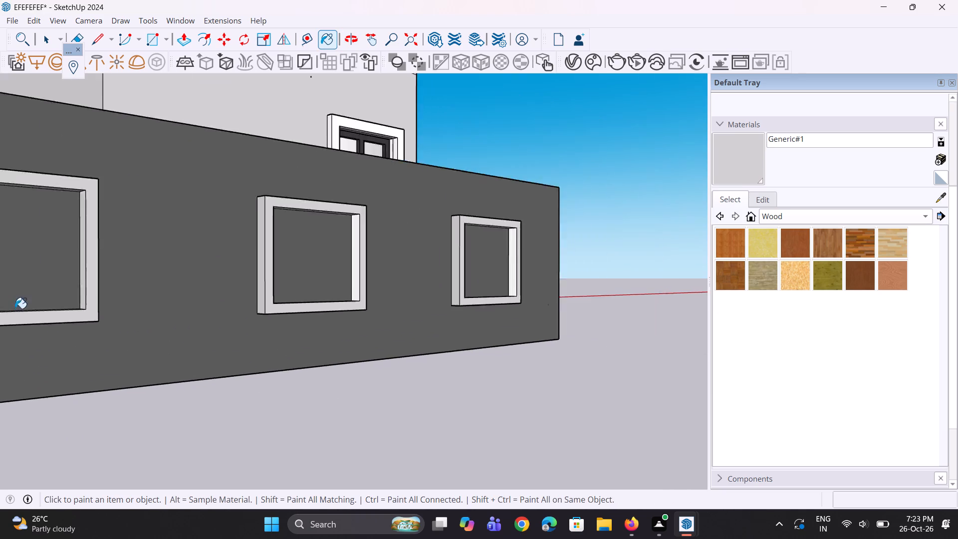
Paint the front, outer side, top and first inner side faces of the ground-floor window surround with Generic#1.
{"action": "scroll", "coordinate": [15, 308], "scroll_direction": "down", "scroll_amount": 5}
{"action": "middle_click_drag", "start_coordinate": [198, 239], "coordinate": [0, 326]}
{"action": "middle_click_drag", "start_coordinate": [348, 354], "coordinate": [30, 338]}
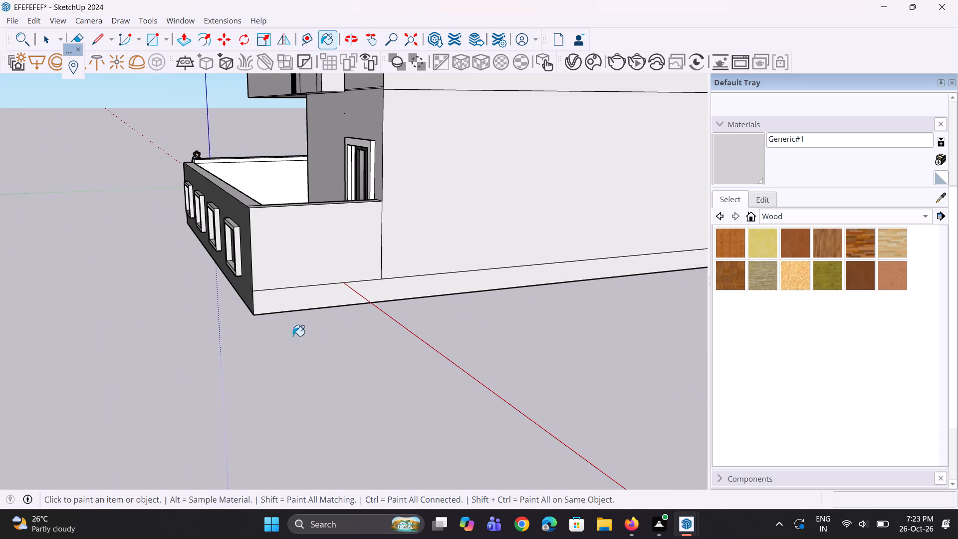
{"action": "left_click_drag", "start_coordinate": [337, 269], "coordinate": [335, 309]}
{"action": "left_click", "coordinate": [335, 314]}
{"action": "scroll", "coordinate": [326, 81], "scroll_direction": "up", "scroll_amount": 8}
{"action": "left_click", "coordinate": [398, 184]}
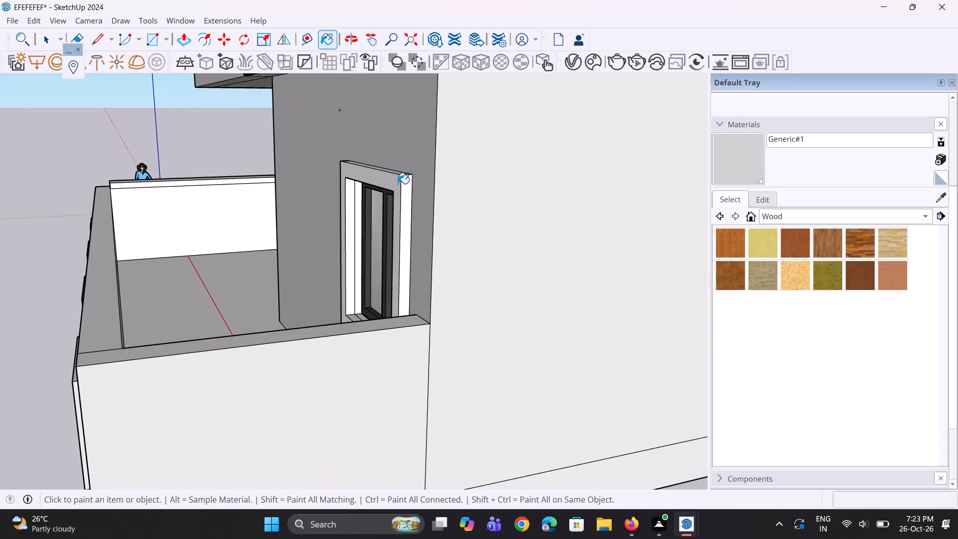
{"action": "scroll", "coordinate": [398, 184], "scroll_direction": "up", "scroll_amount": 3}
{"action": "left_click", "coordinate": [415, 182]}
{"action": "middle_click_drag", "start_coordinate": [404, 169], "coordinate": [404, 214]}
{"action": "scroll", "coordinate": [403, 213], "scroll_direction": "up", "scroll_amount": 3}
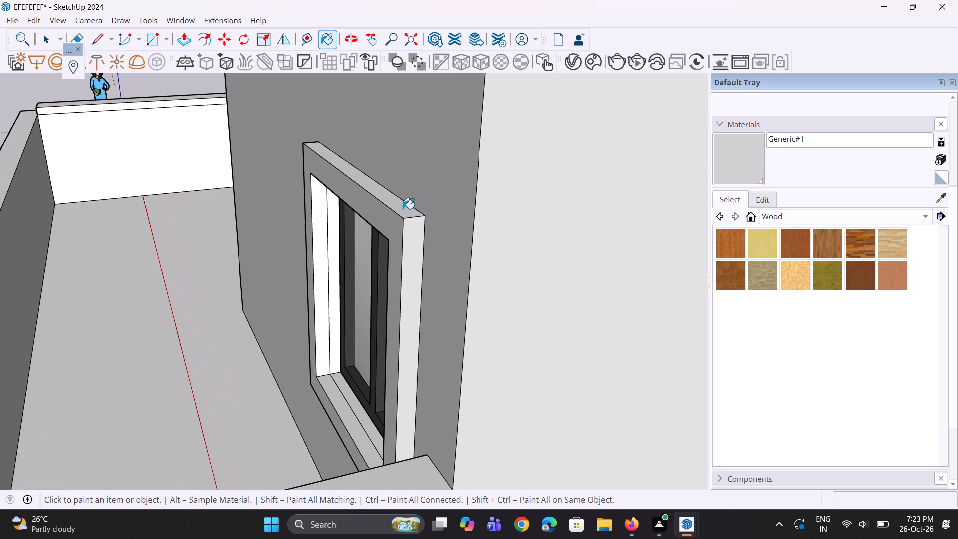
{"action": "left_click", "coordinate": [403, 209]}
{"action": "scroll", "coordinate": [353, 234], "scroll_direction": "up", "scroll_amount": 3}
{"action": "left_click", "coordinate": [313, 253]}
{"action": "left_click", "coordinate": [324, 255]}
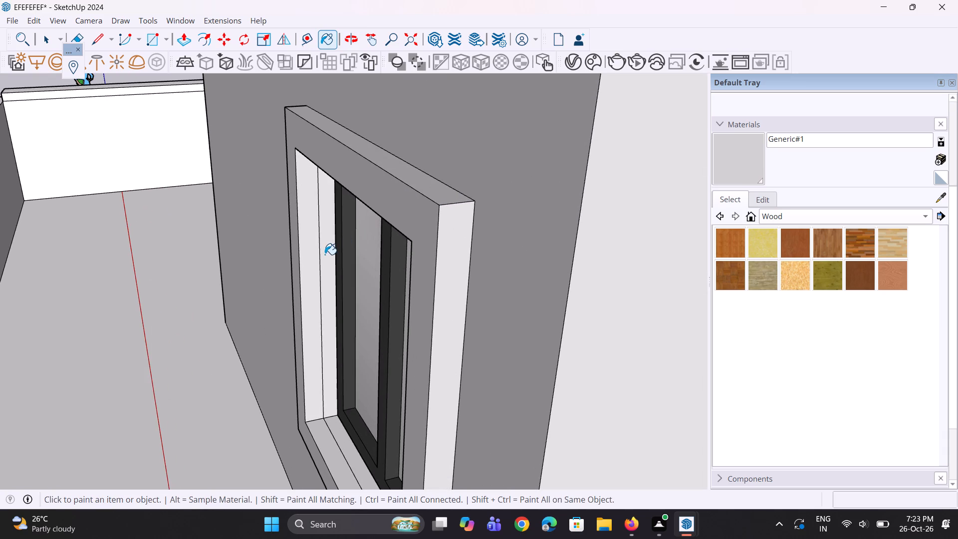
Paint the inner sill and adjoining inner side faces of the ground-floor window surround with Generic#1.
{"action": "scroll", "coordinate": [327, 244], "scroll_direction": "down", "scroll_amount": 6}
{"action": "middle_click_drag", "start_coordinate": [322, 281], "coordinate": [743, 285]}
{"action": "scroll", "coordinate": [568, 299], "scroll_direction": "up", "scroll_amount": 4}
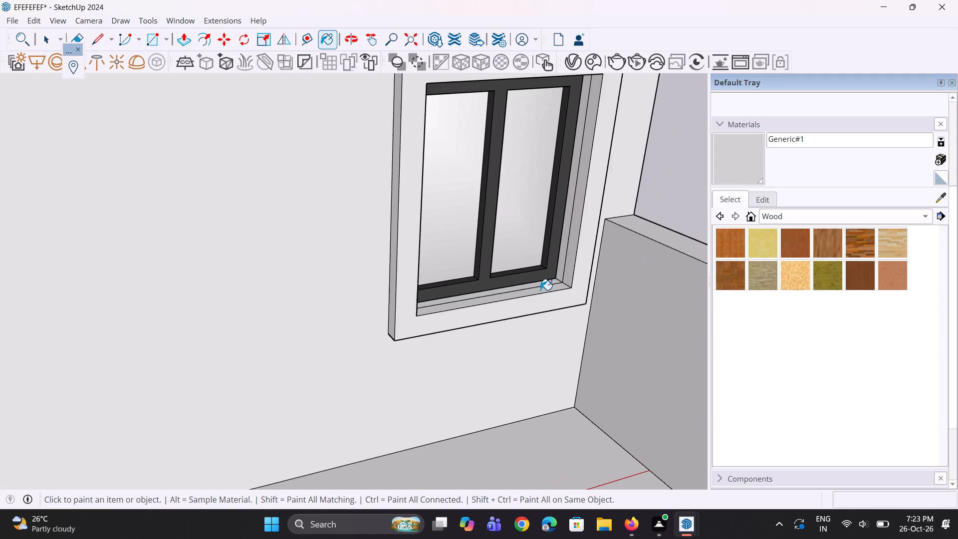
{"action": "left_click", "coordinate": [540, 290]}
{"action": "scroll", "coordinate": [540, 286], "scroll_direction": "up", "scroll_amount": 3}
{"action": "left_click", "coordinate": [540, 286]}
{"action": "left_click", "coordinate": [549, 279]}
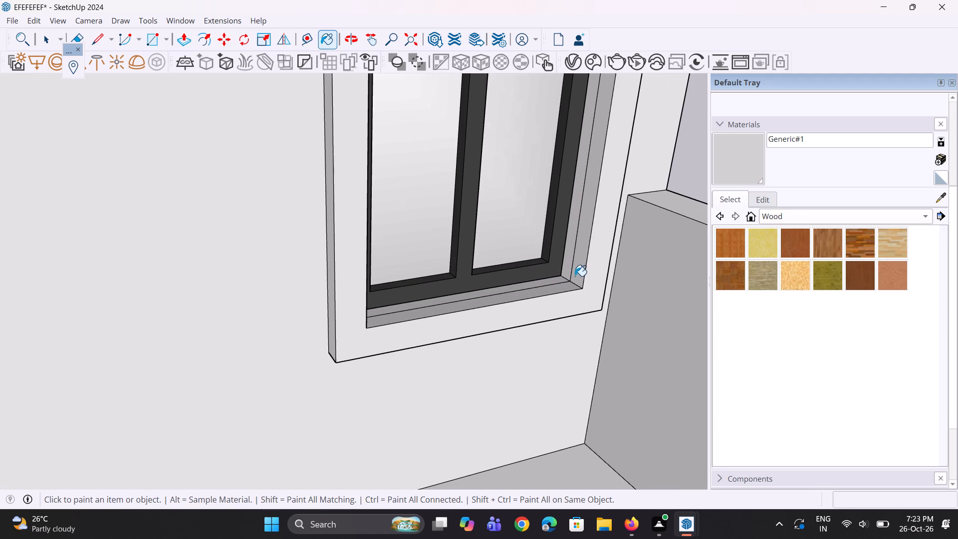
{"action": "left_click", "coordinate": [566, 263]}
{"action": "left_click", "coordinate": [579, 263]}
Paint the remaining outer side and top faces of the ground-floor window surround with Generic#1.
{"action": "scroll", "coordinate": [527, 300], "scroll_direction": "down", "scroll_amount": 7}
{"action": "scroll", "coordinate": [520, 305], "scroll_direction": "up", "scroll_amount": 1}
{"action": "middle_click_drag", "start_coordinate": [520, 305], "coordinate": [517, 291]}
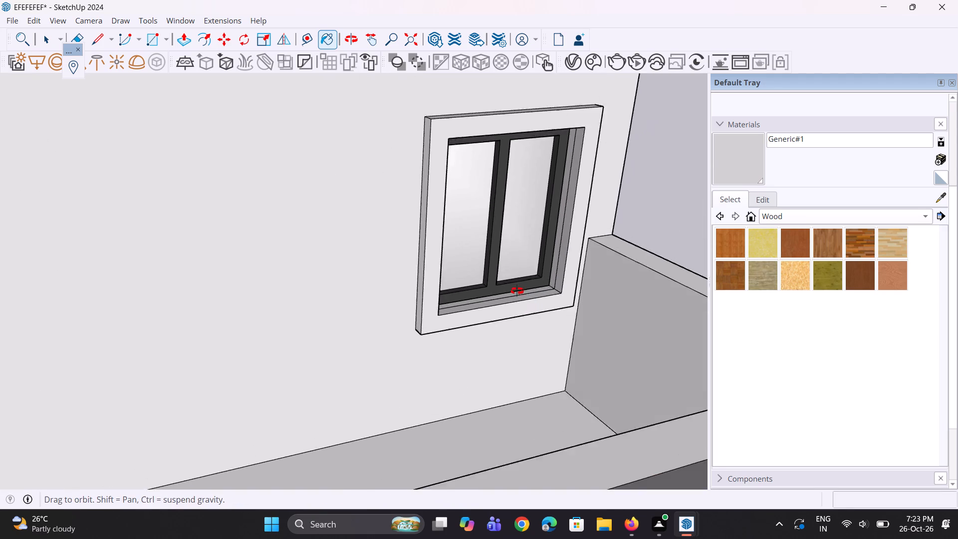
{"action": "middle_click_drag", "start_coordinate": [517, 291], "coordinate": [572, 324]}
{"action": "scroll", "coordinate": [361, 203], "scroll_direction": "up", "scroll_amount": 3}
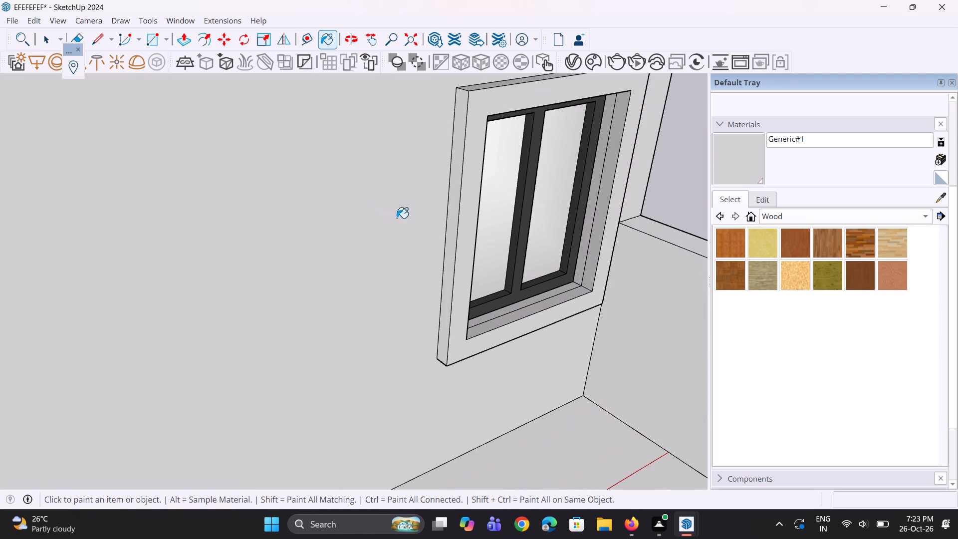
{"action": "left_click", "coordinate": [446, 239]}
{"action": "scroll", "coordinate": [451, 249], "scroll_direction": "up", "scroll_amount": 4}
{"action": "scroll", "coordinate": [435, 270], "scroll_direction": "down", "scroll_amount": 3}
{"action": "scroll", "coordinate": [345, 294], "scroll_direction": "down", "scroll_amount": 5}
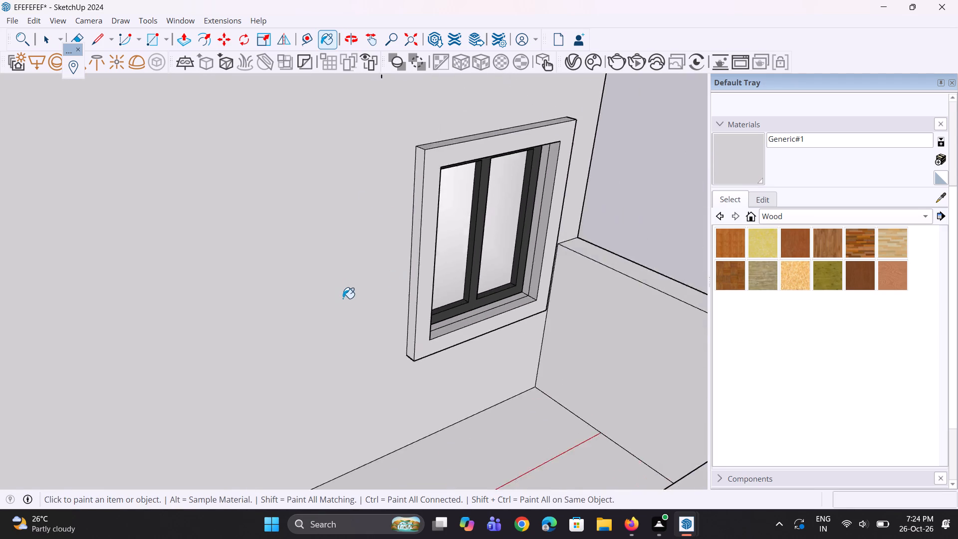
{"action": "scroll", "coordinate": [343, 298], "scroll_direction": "down", "scroll_amount": 8}
{"action": "scroll", "coordinate": [362, 264], "scroll_direction": "up", "scroll_amount": 1}
{"action": "middle_click_drag", "start_coordinate": [362, 264], "coordinate": [355, 307]}
{"action": "scroll", "coordinate": [401, 218], "scroll_direction": "up", "scroll_amount": 6}
{"action": "left_click", "coordinate": [402, 224]}
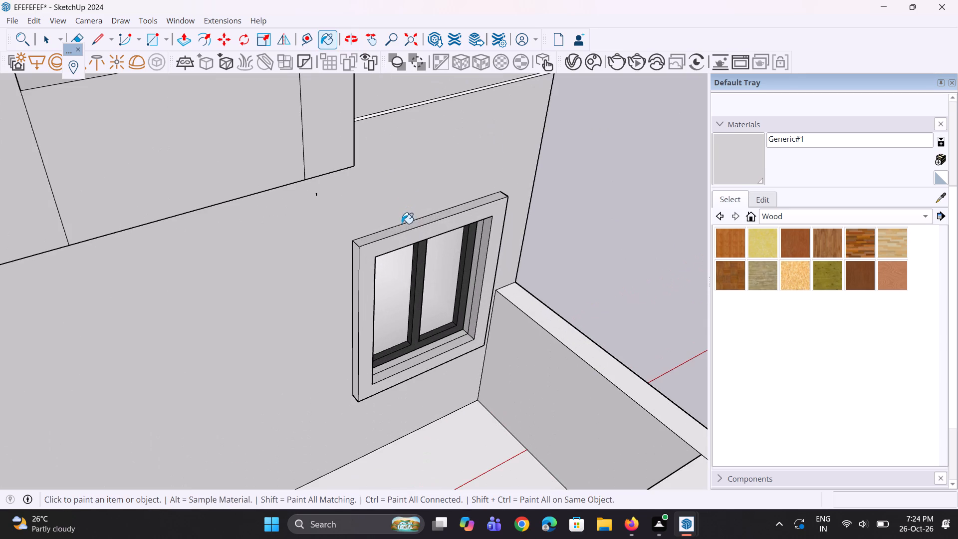
{"action": "middle_click_drag", "start_coordinate": [524, 234], "coordinate": [194, 245]}
{"action": "scroll", "coordinate": [383, 302], "scroll_direction": "up", "scroll_amount": 4}
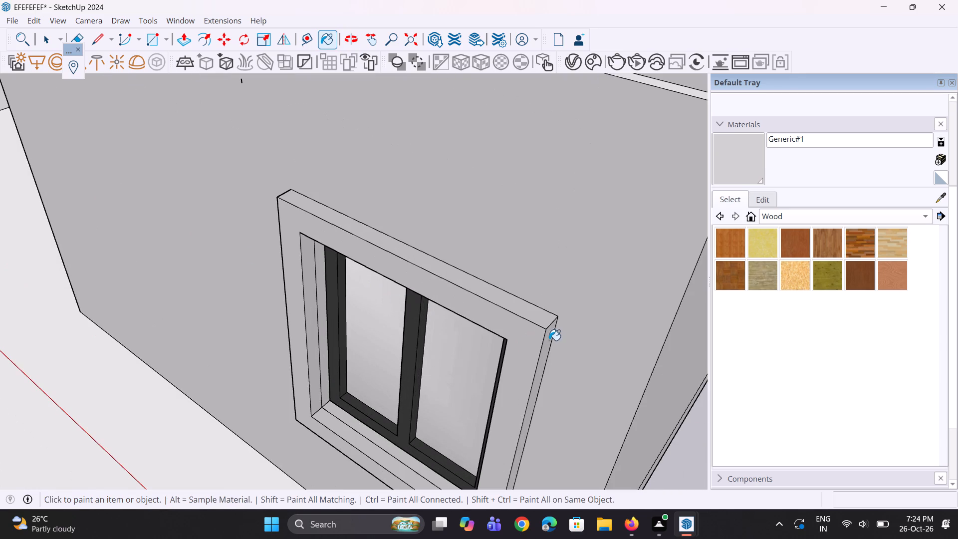
{"action": "left_click", "coordinate": [550, 342]}
Push the lowest horizontal groove strip on the wall above the ground-floor window in by 3/4" with Push/Pull.
{"action": "scroll", "coordinate": [477, 294], "scroll_direction": "down", "scroll_amount": 5}
{"action": "scroll", "coordinate": [379, 368], "scroll_direction": "up", "scroll_amount": 1}
{"action": "middle_click_drag", "start_coordinate": [377, 369], "coordinate": [517, 350]}
{"action": "scroll", "coordinate": [185, 337], "scroll_direction": "down", "scroll_amount": 6}
{"action": "scroll", "coordinate": [252, 333], "scroll_direction": "up", "scroll_amount": 2}
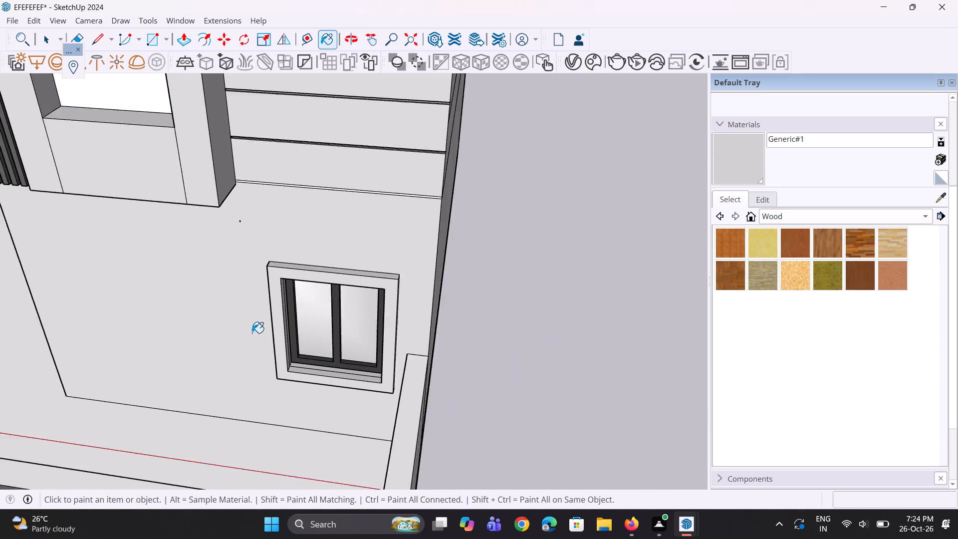
{"action": "scroll", "coordinate": [252, 333], "scroll_direction": "down", "scroll_amount": 5}
{"action": "scroll", "coordinate": [261, 311], "scroll_direction": "up", "scroll_amount": 1}
{"action": "middle_click_drag", "start_coordinate": [261, 303], "coordinate": [252, 267]}
{"action": "scroll", "coordinate": [315, 264], "scroll_direction": "up", "scroll_amount": 3}
{"action": "key", "text": "p"}
{"action": "scroll", "coordinate": [349, 219], "scroll_direction": "up", "scroll_amount": 4}
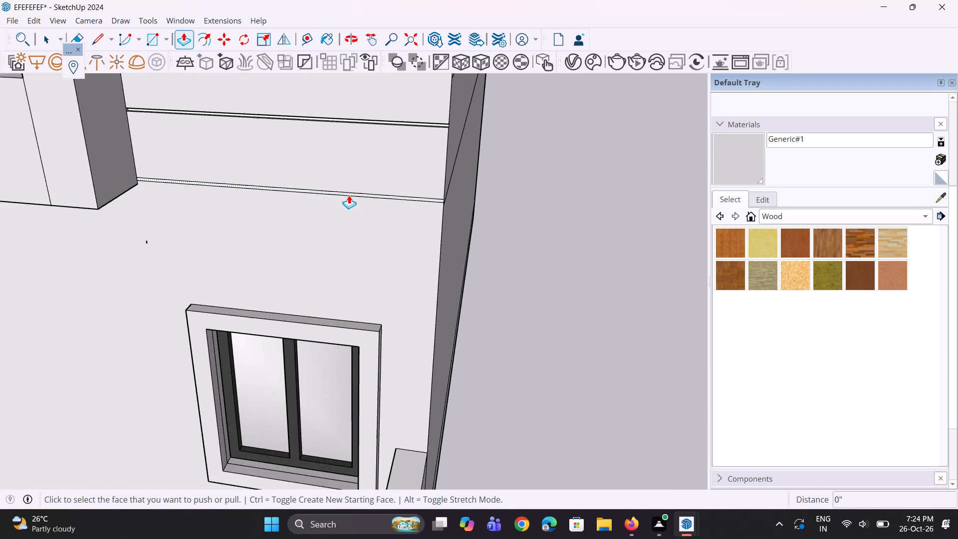
{"action": "scroll", "coordinate": [349, 195], "scroll_direction": "up", "scroll_amount": 6}
{"action": "double_click", "coordinate": [350, 194]}
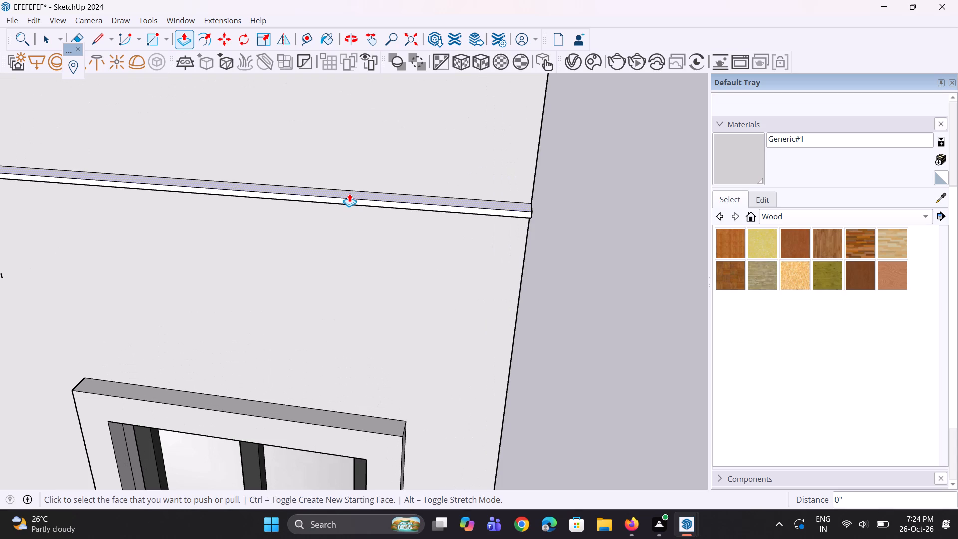
{"action": "key", "text": "ctrl+z"}
{"action": "scroll", "coordinate": [349, 193], "scroll_direction": "up", "scroll_amount": 5, "text": "ctrl"}
{"action": "left_click", "coordinate": [357, 193]}
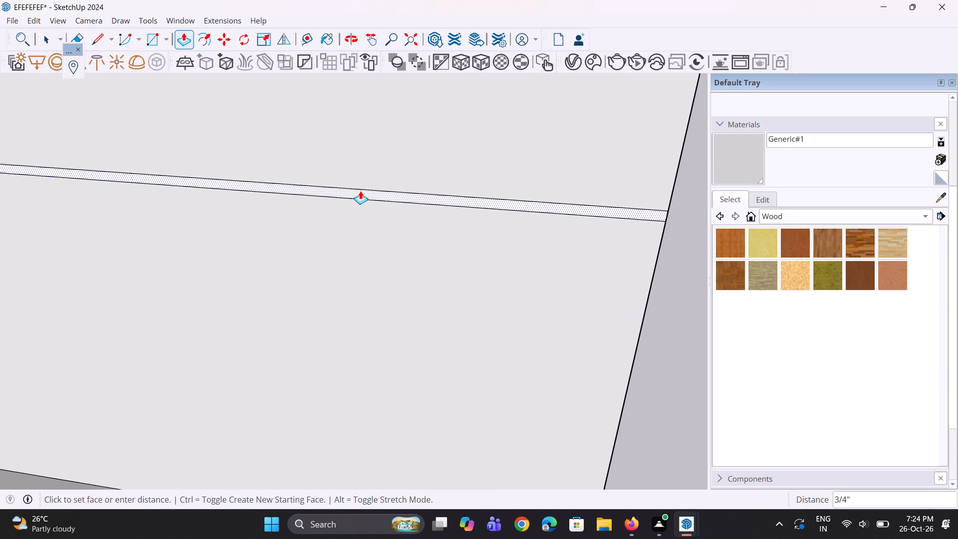
{"action": "left_click", "coordinate": [360, 191]}
Erase the two vertical dividing edges beneath the lowest square opening of the projecting front tower frame.
{"action": "scroll", "coordinate": [403, 260], "scroll_direction": "down", "scroll_amount": 13}
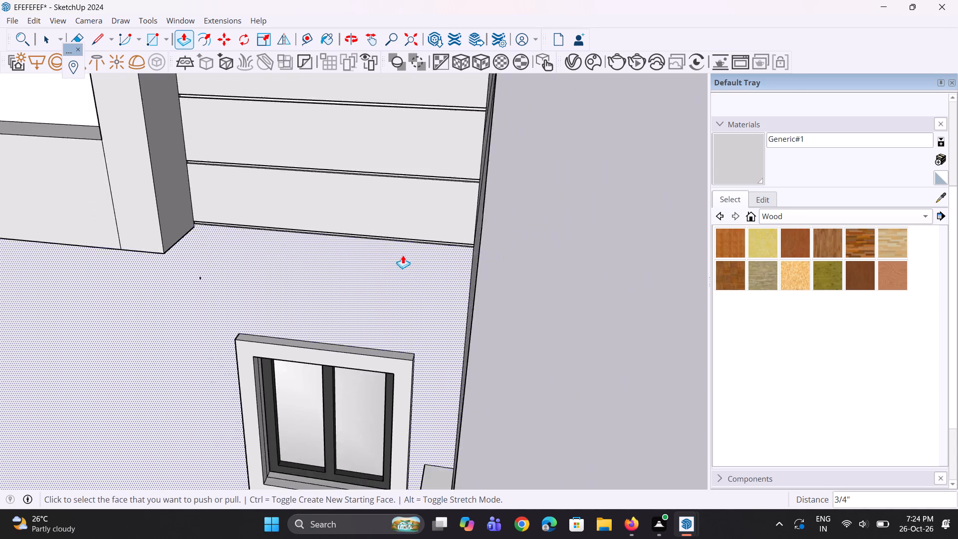
{"action": "scroll", "coordinate": [403, 255], "scroll_direction": "up", "scroll_amount": 1}
{"action": "middle_click_drag", "start_coordinate": [398, 254], "coordinate": [392, 229]}
{"action": "scroll", "coordinate": [392, 229], "scroll_direction": "down", "scroll_amount": 16}
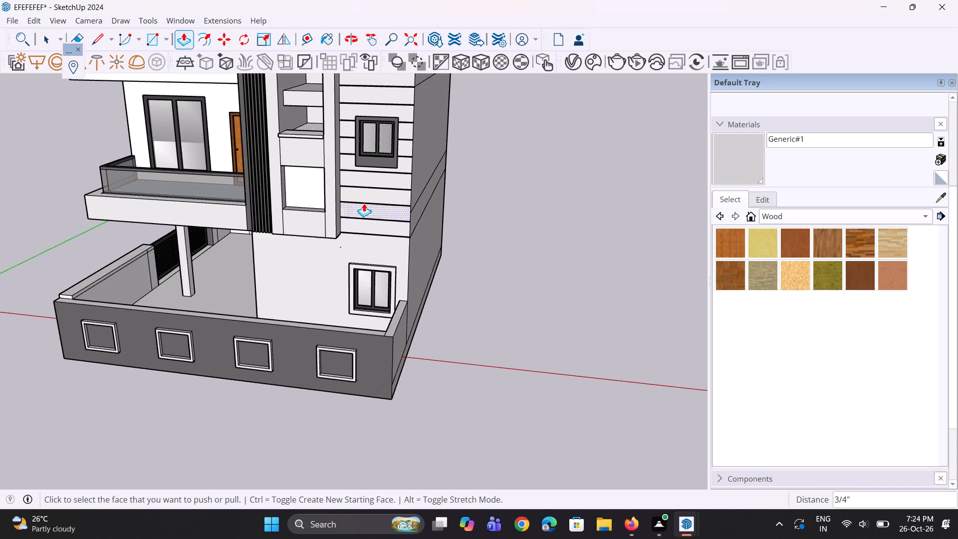
{"action": "scroll", "coordinate": [364, 195], "scroll_direction": "up", "scroll_amount": 1}
{"action": "key", "text": "space"}
{"action": "scroll", "coordinate": [172, 227], "scroll_direction": "up", "scroll_amount": 10}
{"action": "key", "text": "space"}
{"action": "key", "text": "e"}
{"action": "scroll", "coordinate": [323, 225], "scroll_direction": "up", "scroll_amount": 3}
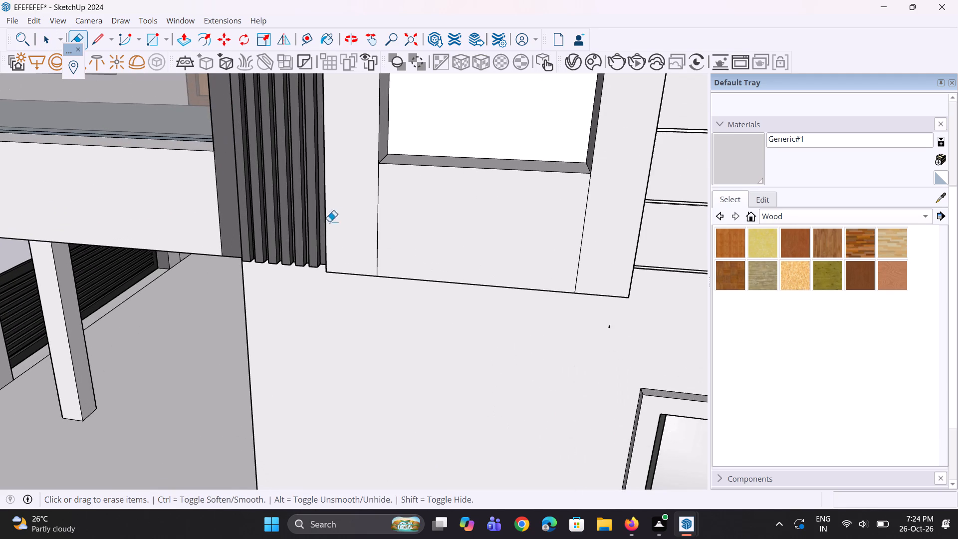
{"action": "left_click_drag", "start_coordinate": [358, 217], "coordinate": [376, 218]}
{"action": "left_click_drag", "start_coordinate": [404, 216], "coordinate": [370, 225]}
{"action": "scroll", "coordinate": [438, 247], "scroll_direction": "down", "scroll_amount": 5}
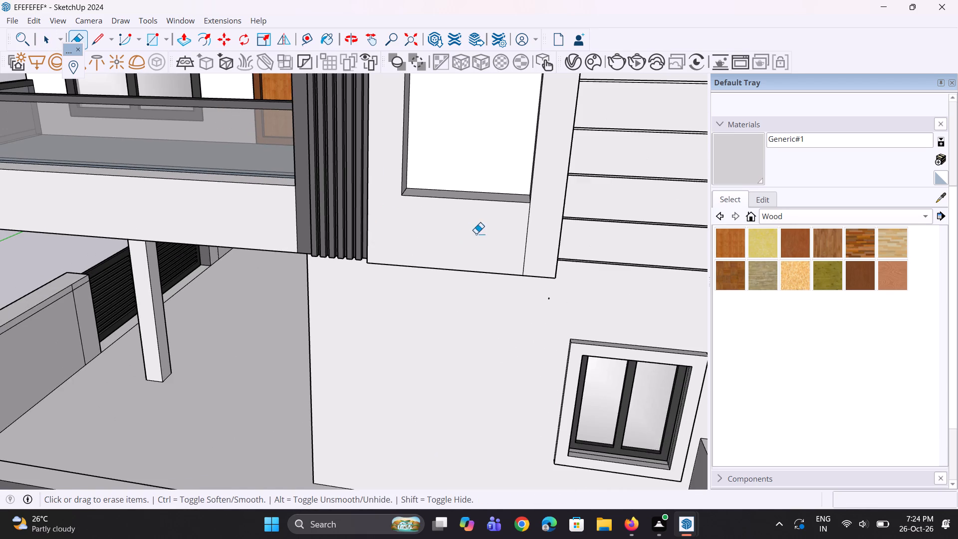
{"action": "left_click_drag", "start_coordinate": [510, 230], "coordinate": [531, 228]}
Erase the two vertical edges on the tower frame between the lowest square opening and the recess above it.
{"action": "scroll", "coordinate": [522, 238], "scroll_direction": "down", "scroll_amount": 12}
{"action": "middle_click_drag", "start_coordinate": [532, 203], "coordinate": [532, 199]}
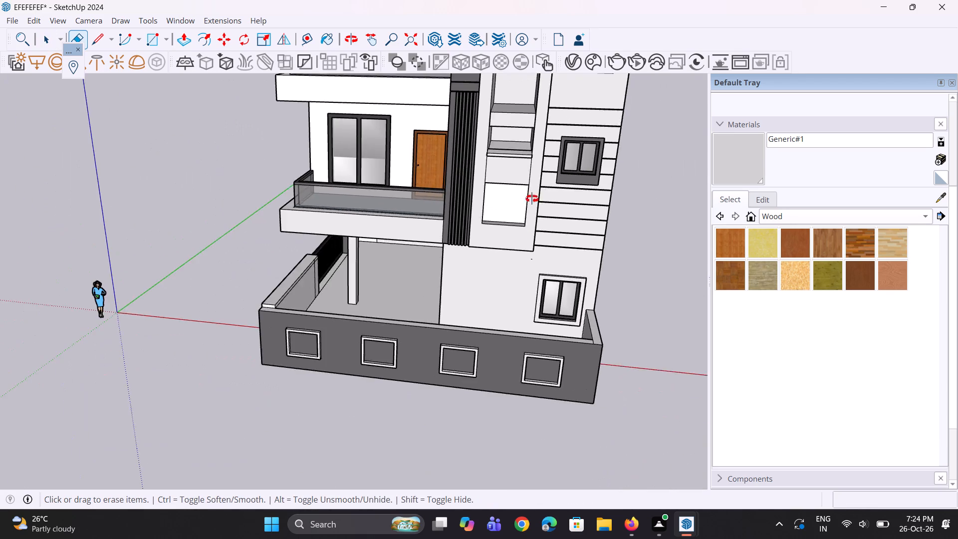
{"action": "middle_click_drag", "start_coordinate": [532, 199], "coordinate": [523, 145]}
{"action": "scroll", "coordinate": [522, 149], "scroll_direction": "up", "scroll_amount": 5}
{"action": "left_click_drag", "start_coordinate": [525, 162], "coordinate": [508, 163]}
{"action": "left_click_drag", "start_coordinate": [452, 165], "coordinate": [454, 165]}
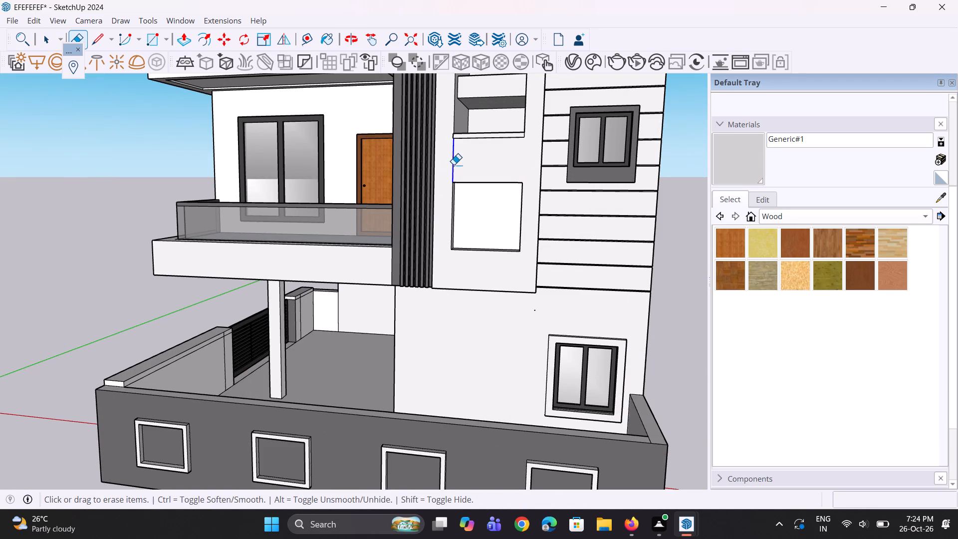
{"action": "left_click_drag", "start_coordinate": [454, 165], "coordinate": [461, 165]}
Examine the front tower frame, the underside and the balcony corner of the house from several angles.
{"action": "scroll", "coordinate": [433, 220], "scroll_direction": "down", "scroll_amount": 11}
{"action": "scroll", "coordinate": [467, 167], "scroll_direction": "up", "scroll_amount": 4}
{"action": "scroll", "coordinate": [455, 190], "scroll_direction": "down", "scroll_amount": 5}
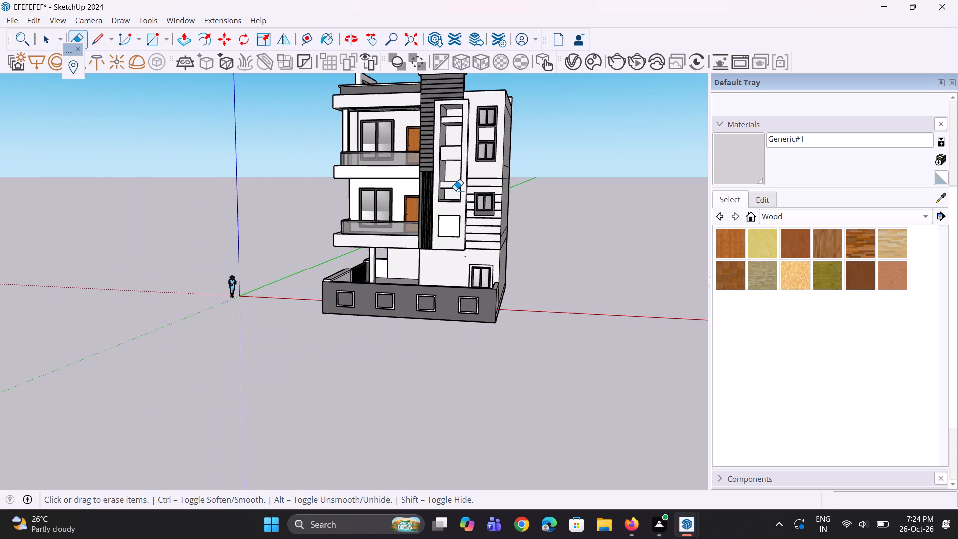
{"action": "scroll", "coordinate": [449, 178], "scroll_direction": "down", "scroll_amount": 5}
{"action": "scroll", "coordinate": [478, 149], "scroll_direction": "up", "scroll_amount": 15}
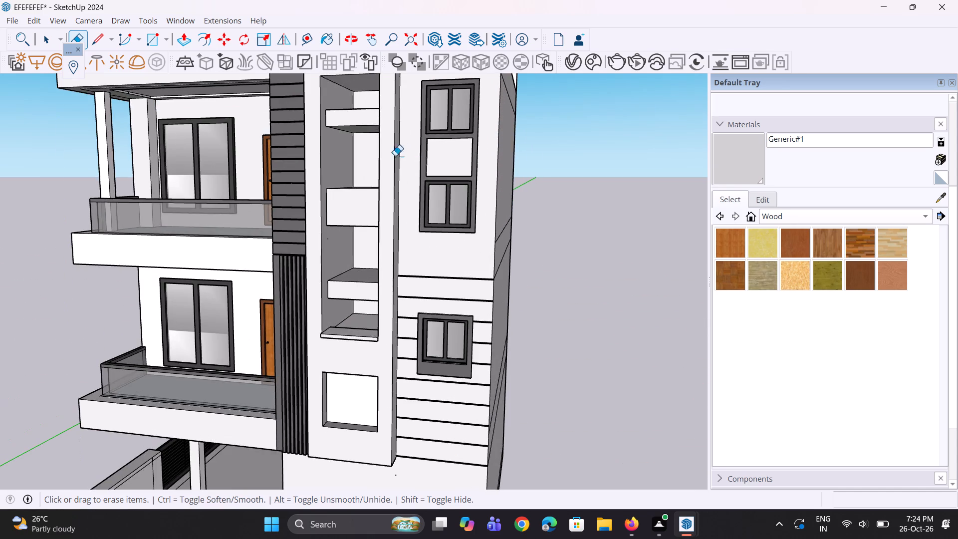
{"action": "scroll", "coordinate": [357, 220], "scroll_direction": "down", "scroll_amount": 6}
{"action": "scroll", "coordinate": [359, 224], "scroll_direction": "up", "scroll_amount": 1}
{"action": "middle_click_drag", "start_coordinate": [358, 224], "coordinate": [414, 217]}
{"action": "scroll", "coordinate": [376, 158], "scroll_direction": "up", "scroll_amount": 6}
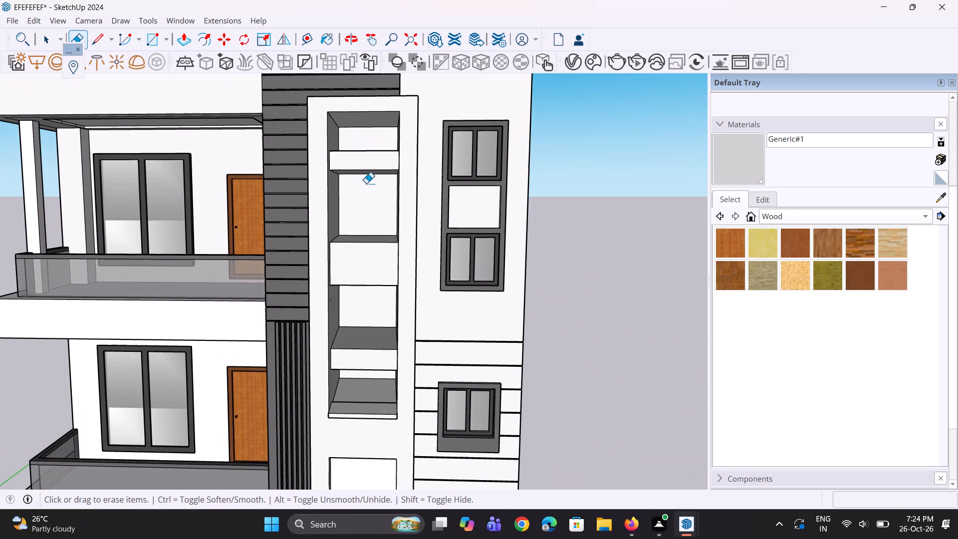
{"action": "scroll", "coordinate": [369, 188], "scroll_direction": "down", "scroll_amount": 6}
{"action": "middle_click_drag", "start_coordinate": [207, 162], "coordinate": [283, 38]}
{"action": "scroll", "coordinate": [207, 161], "scroll_direction": "up", "scroll_amount": 1}
{"action": "scroll", "coordinate": [219, 153], "scroll_direction": "down", "scroll_amount": 7}
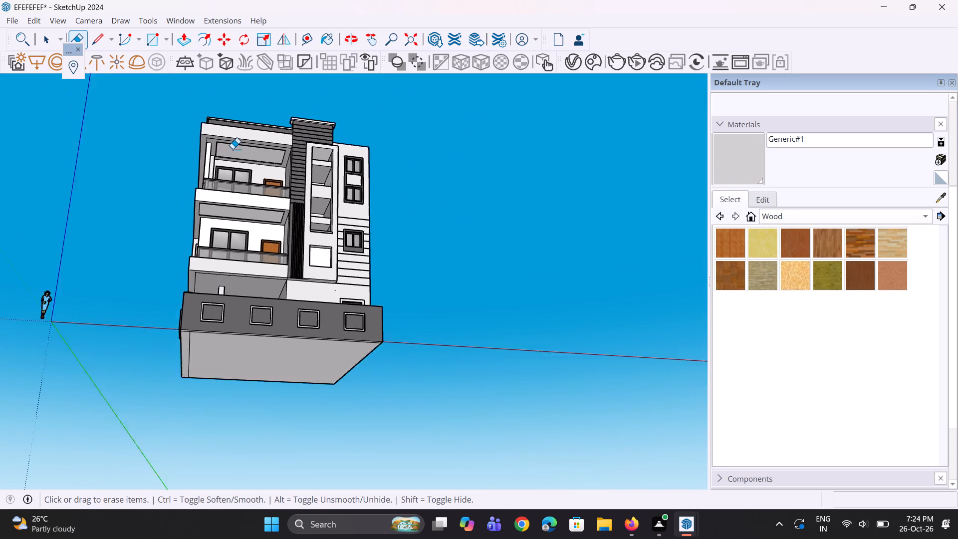
{"action": "scroll", "coordinate": [233, 149], "scroll_direction": "down", "scroll_amount": 3}
{"action": "middle_click_drag", "start_coordinate": [215, 172], "coordinate": [379, 330]}
{"action": "scroll", "coordinate": [373, 336], "scroll_direction": "up", "scroll_amount": 1}
{"action": "scroll", "coordinate": [151, 181], "scroll_direction": "up", "scroll_amount": 9}
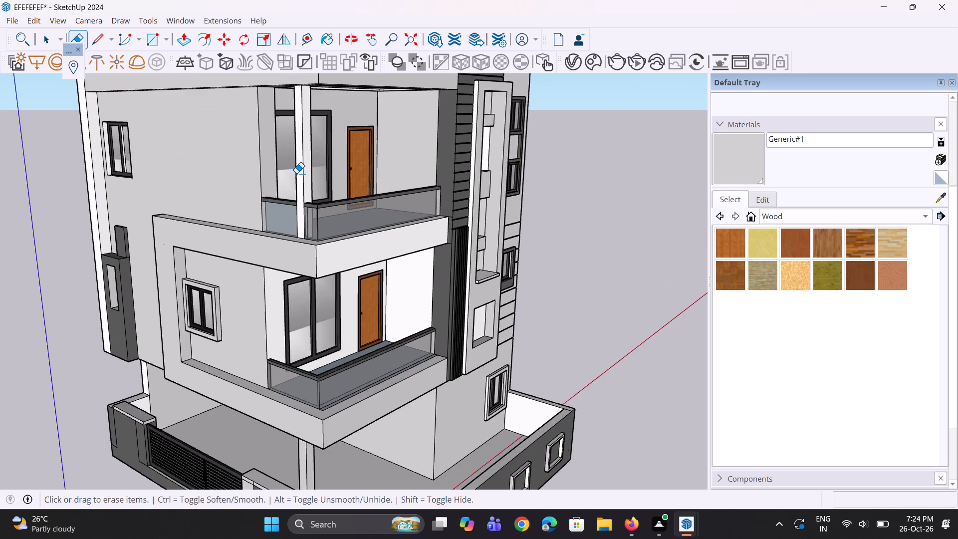
Erase the stray vertical edge on the front face of the roof parapet's corner block, above the corner pier.
{"action": "scroll", "coordinate": [304, 235], "scroll_direction": "up", "scroll_amount": 4}
{"action": "scroll", "coordinate": [304, 241], "scroll_direction": "down", "scroll_amount": 7}
{"action": "middle_click_drag", "start_coordinate": [106, 263], "coordinate": [220, 242]}
{"action": "scroll", "coordinate": [226, 240], "scroll_direction": "down", "scroll_amount": 5}
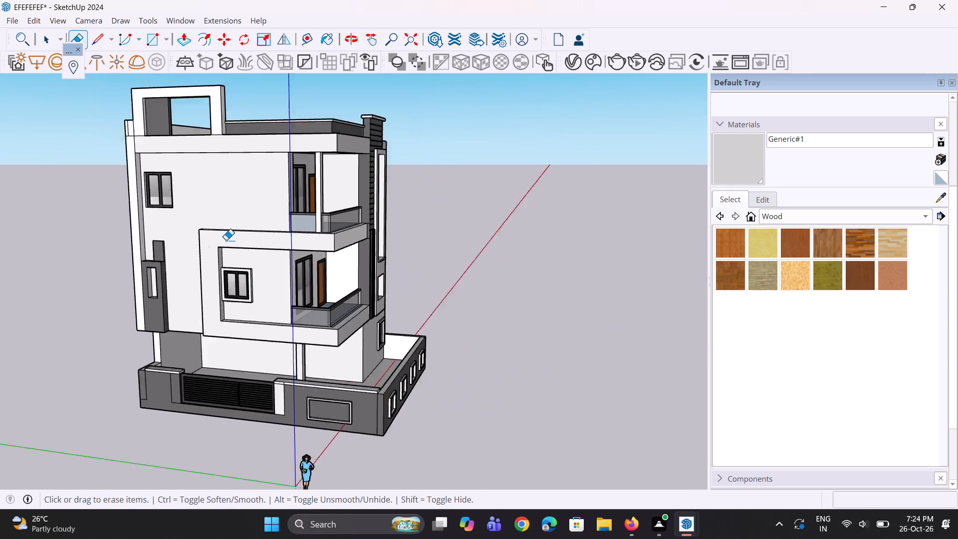
{"action": "scroll", "coordinate": [226, 240], "scroll_direction": "down", "scroll_amount": 1}
{"action": "scroll", "coordinate": [152, 233], "scroll_direction": "up", "scroll_amount": 1}
{"action": "middle_click_drag", "start_coordinate": [152, 233], "coordinate": [329, 259]}
{"action": "scroll", "coordinate": [215, 149], "scroll_direction": "up", "scroll_amount": 11}
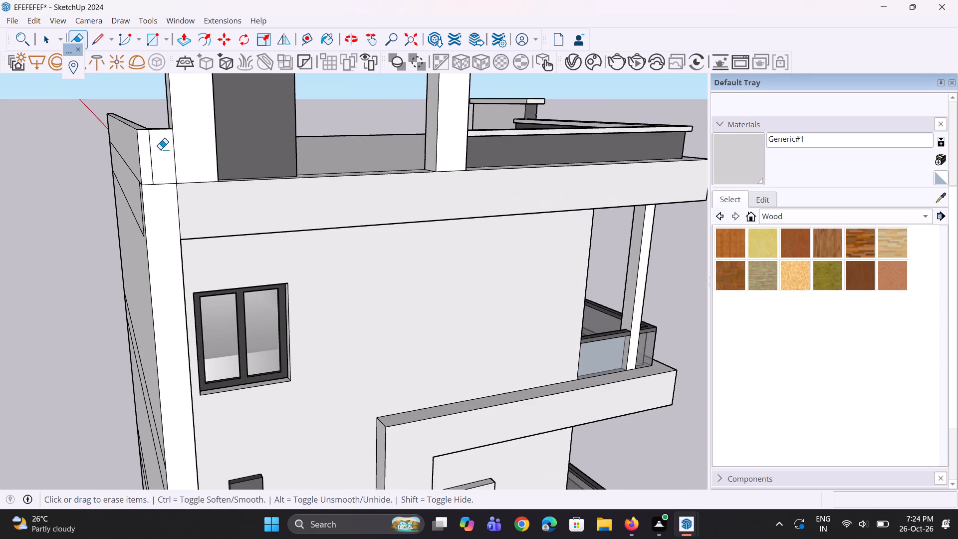
{"action": "left_click", "coordinate": [150, 152]}
Examine the upper corner pier, the adjoining side wall and the front facade for remaining stray edges.
{"action": "scroll", "coordinate": [154, 223], "scroll_direction": "up", "scroll_amount": 1}
{"action": "middle_click_drag", "start_coordinate": [155, 225], "coordinate": [227, 224]}
{"action": "scroll", "coordinate": [223, 220], "scroll_direction": "up", "scroll_amount": 2}
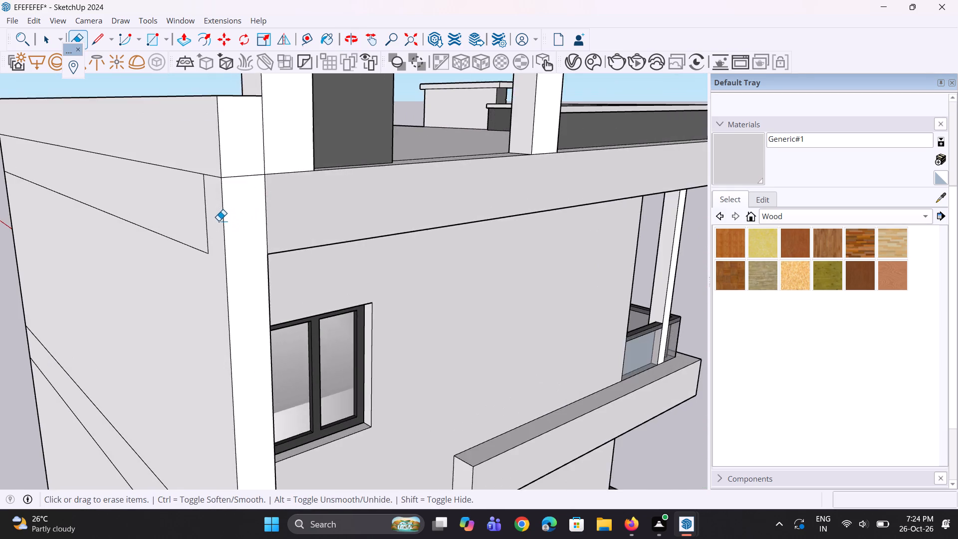
{"action": "scroll", "coordinate": [219, 221], "scroll_direction": "down", "scroll_amount": 5}
{"action": "middle_click_drag", "start_coordinate": [266, 191], "coordinate": [241, 282]}
{"action": "scroll", "coordinate": [241, 281], "scroll_direction": "down", "scroll_amount": 2}
{"action": "middle_click_drag", "start_coordinate": [232, 259], "coordinate": [212, 243]}
{"action": "scroll", "coordinate": [213, 242], "scroll_direction": "down", "scroll_amount": 6}
{"action": "middle_click_drag", "start_coordinate": [247, 244], "coordinate": [55, 125]}
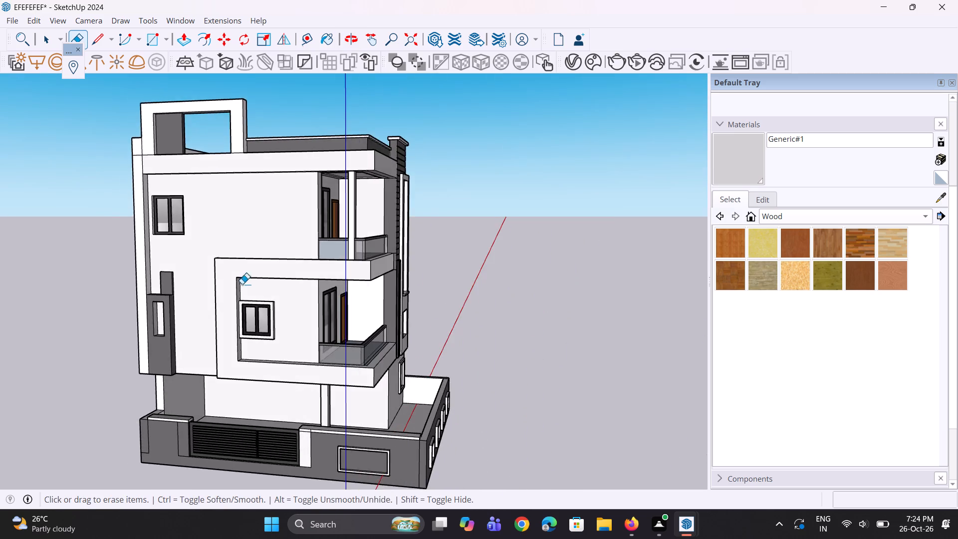
{"action": "scroll", "coordinate": [243, 289], "scroll_direction": "up", "scroll_amount": 3}
{"action": "scroll", "coordinate": [168, 239], "scroll_direction": "down", "scroll_amount": 6}
Save the house model.
{"action": "key", "text": "ctrl+s"}
Examine the ground floor, the boundary wall with its gate and framed panels, and the overall house.
{"action": "scroll", "coordinate": [173, 232], "scroll_direction": "down", "scroll_amount": 6}
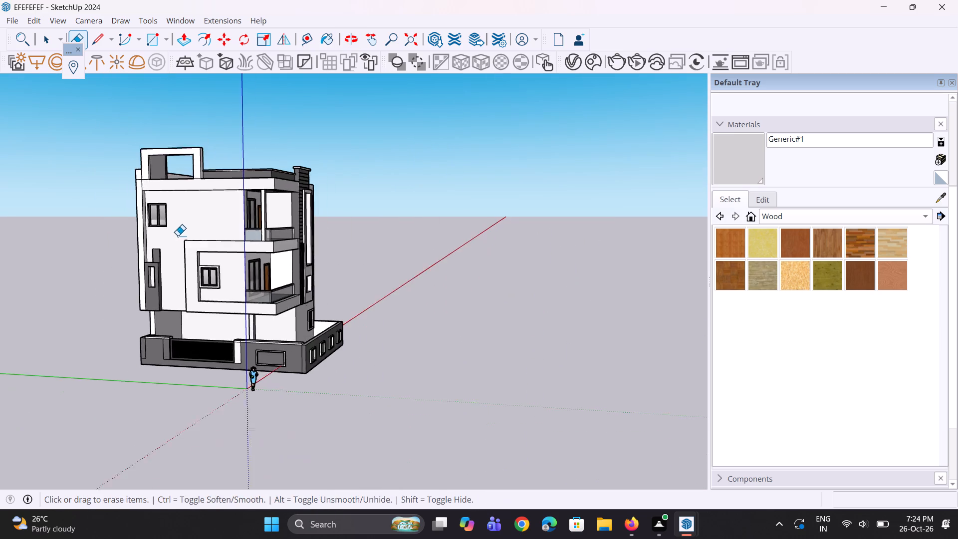
{"action": "scroll", "coordinate": [225, 275], "scroll_direction": "up", "scroll_amount": 1}
{"action": "middle_click_drag", "start_coordinate": [225, 275], "coordinate": [178, 287]}
{"action": "scroll", "coordinate": [209, 338], "scroll_direction": "up", "scroll_amount": 9}
{"action": "middle_click_drag", "start_coordinate": [268, 334], "coordinate": [261, 334]}
{"action": "scroll", "coordinate": [261, 333], "scroll_direction": "up", "scroll_amount": 3}
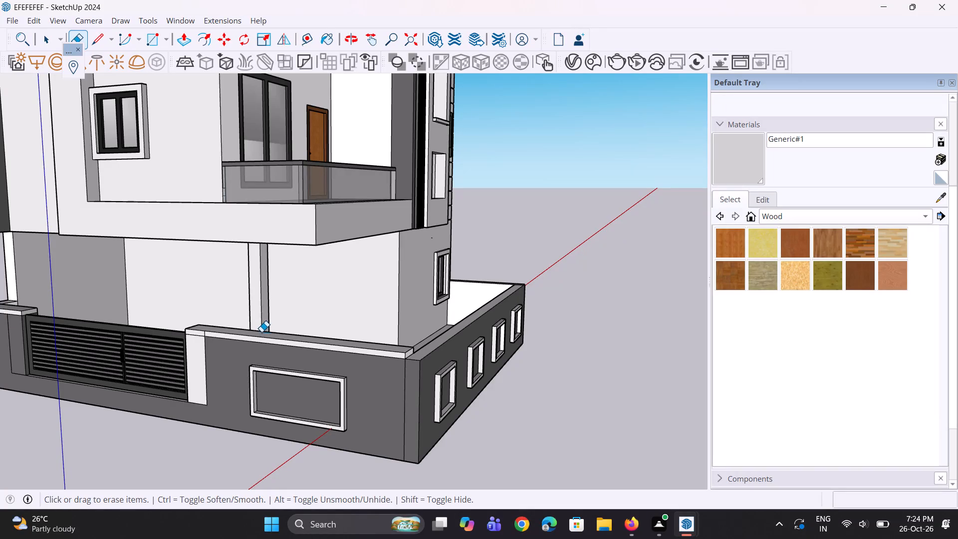
{"action": "scroll", "coordinate": [277, 457], "scroll_direction": "up", "scroll_amount": 1}
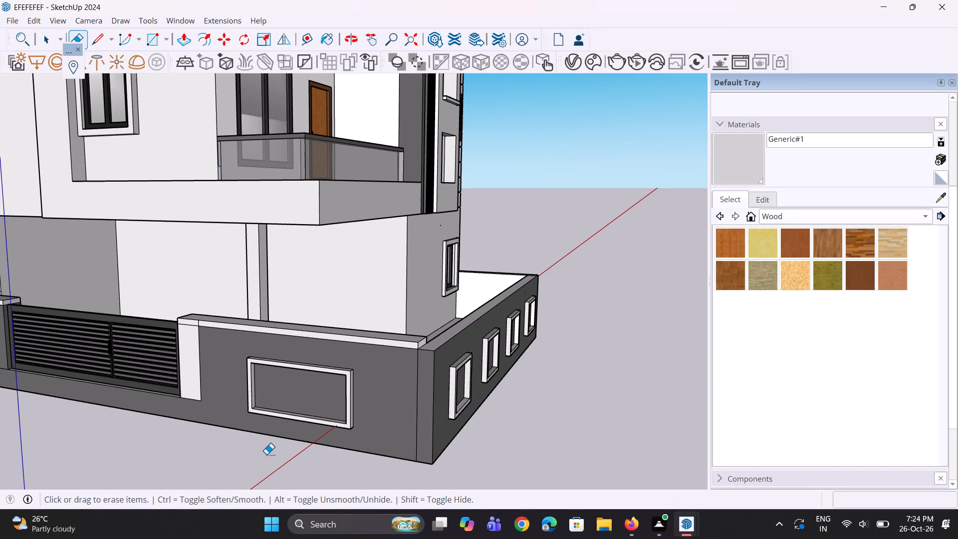
{"action": "scroll", "coordinate": [255, 452], "scroll_direction": "down", "scroll_amount": 14}
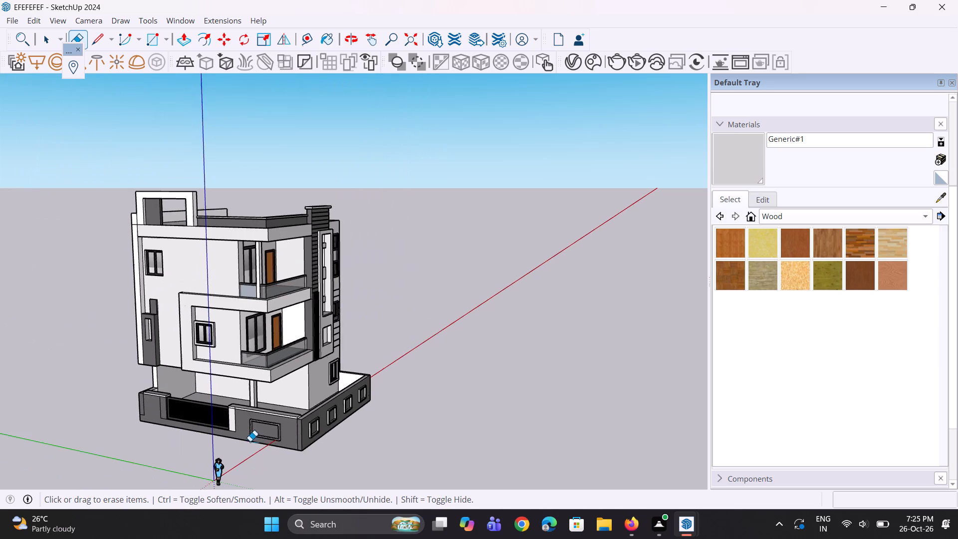
{"action": "middle_click_drag", "start_coordinate": [265, 433], "coordinate": [244, 404]}
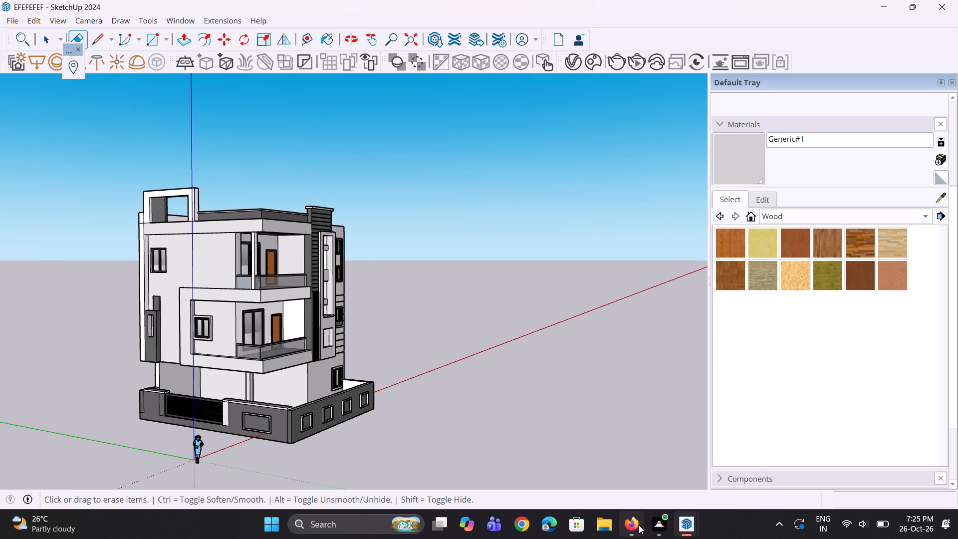
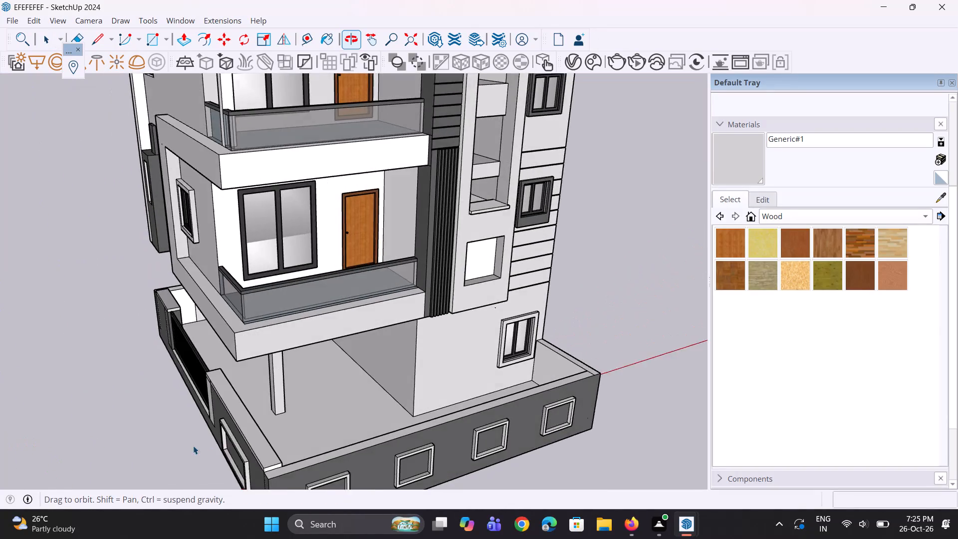
Draw a rectangle about 1' 6" by 1' 9" on the ground floor under the balcony, beside the existing column.
{"action": "scroll", "coordinate": [261, 392], "scroll_direction": "up", "scroll_amount": 6}
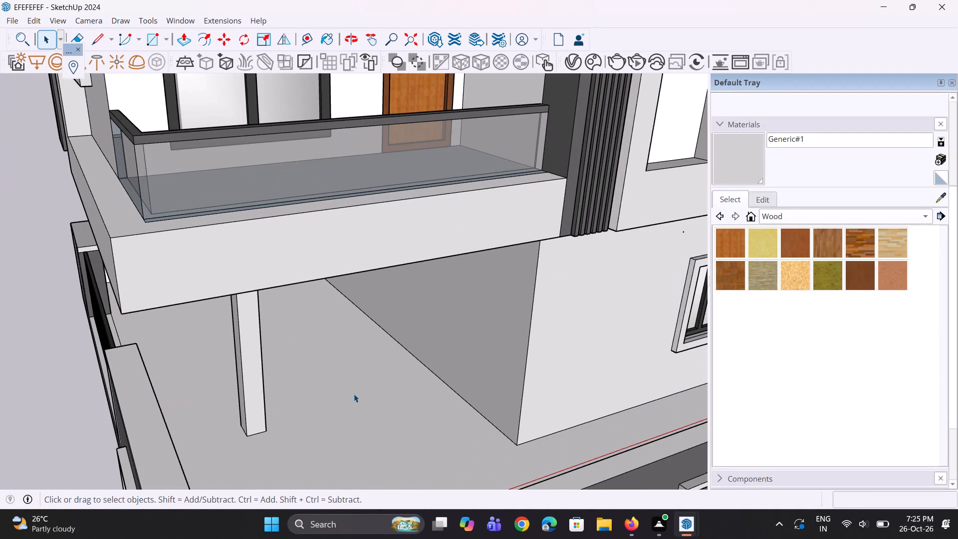
{"action": "key", "text": "r"}
{"action": "scroll", "coordinate": [357, 396], "scroll_direction": "up", "scroll_amount": 1}
{"action": "middle_click_drag", "start_coordinate": [357, 396], "coordinate": [316, 398]}
{"action": "scroll", "coordinate": [319, 402], "scroll_direction": "up", "scroll_amount": 3}
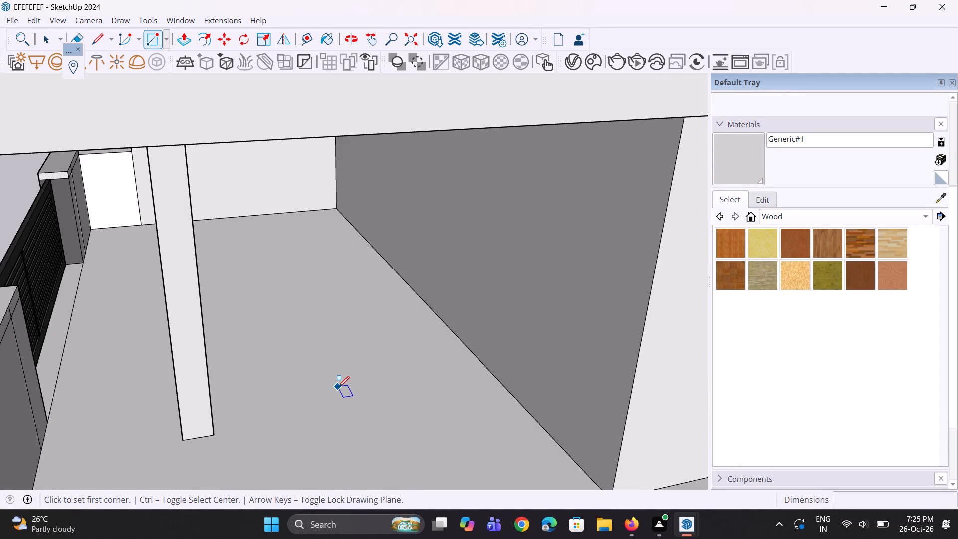
{"action": "left_click", "coordinate": [338, 387]}
{"action": "left_click", "coordinate": [380, 402]}
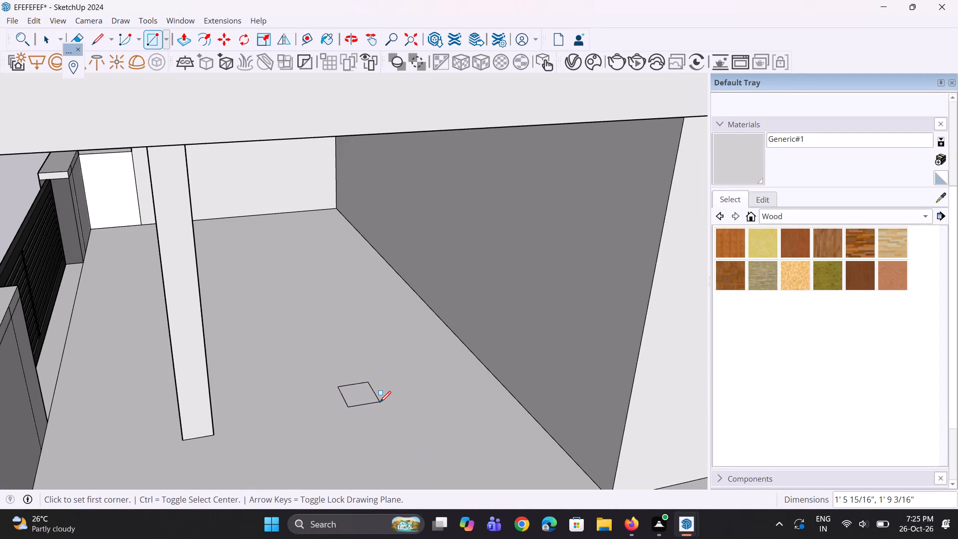
Extrude the new floor rectangle 14' up to the balcony's underside as a second column.
{"action": "key", "text": "p"}
{"action": "left_click", "coordinate": [369, 393]}
{"action": "scroll", "coordinate": [362, 370], "scroll_direction": "down", "scroll_amount": 8}
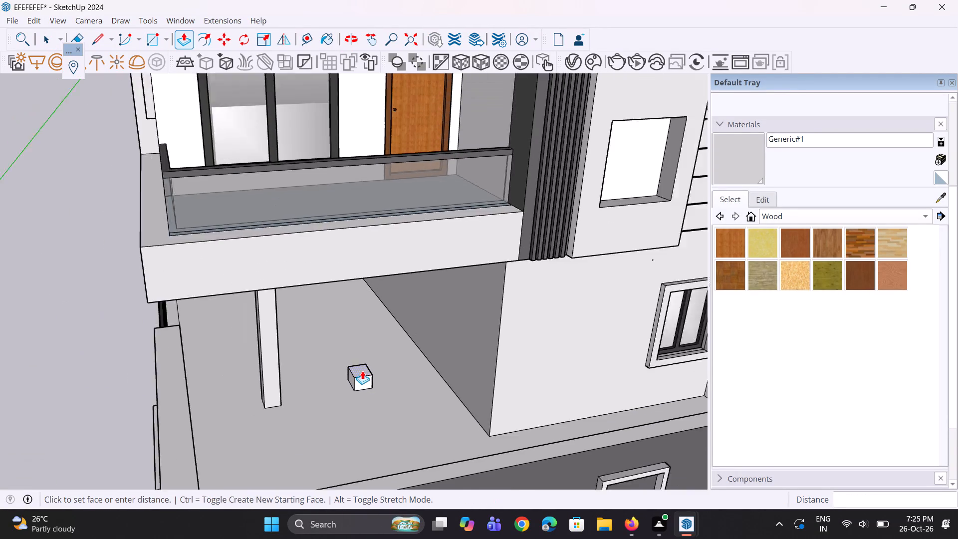
{"action": "middle_click_drag", "start_coordinate": [362, 371], "coordinate": [387, 258]}
{"action": "scroll", "coordinate": [387, 258], "scroll_direction": "up", "scroll_amount": 3}
{"action": "left_click", "coordinate": [382, 245]}
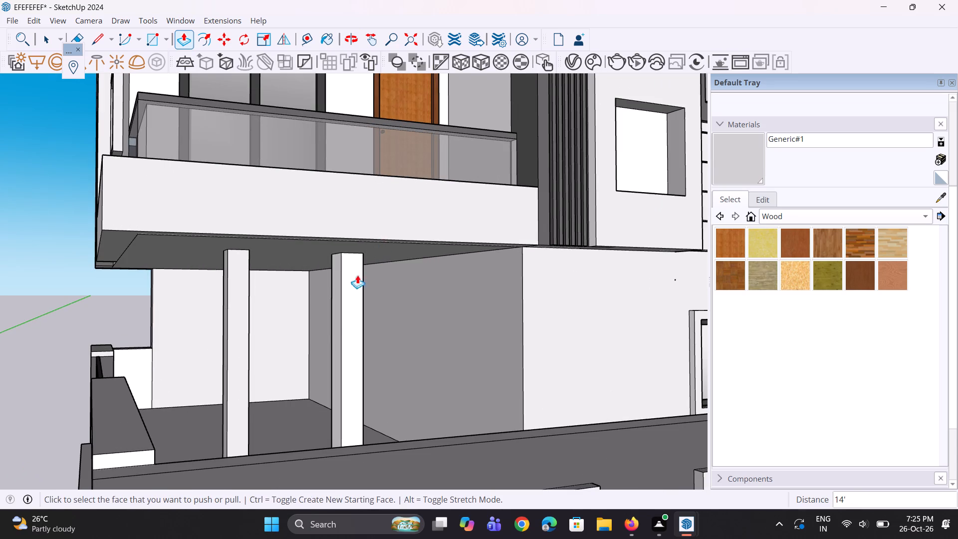
Push the second column's rear-facing side in by about 6 3/4" to make it thinner.
{"action": "middle_click_drag", "start_coordinate": [324, 359], "coordinate": [597, 382]}
{"action": "middle_click_drag", "start_coordinate": [451, 398], "coordinate": [488, 398]}
{"action": "scroll", "coordinate": [399, 376], "scroll_direction": "up", "scroll_amount": 3}
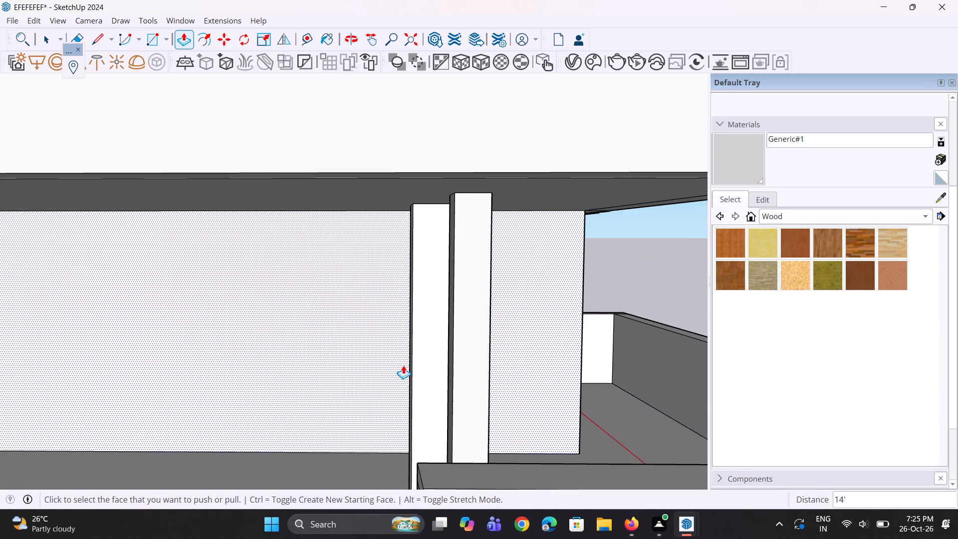
{"action": "scroll", "coordinate": [404, 366], "scroll_direction": "up", "scroll_amount": 1}
{"action": "middle_click_drag", "start_coordinate": [404, 366], "coordinate": [446, 385]}
{"action": "left_click", "coordinate": [474, 385]}
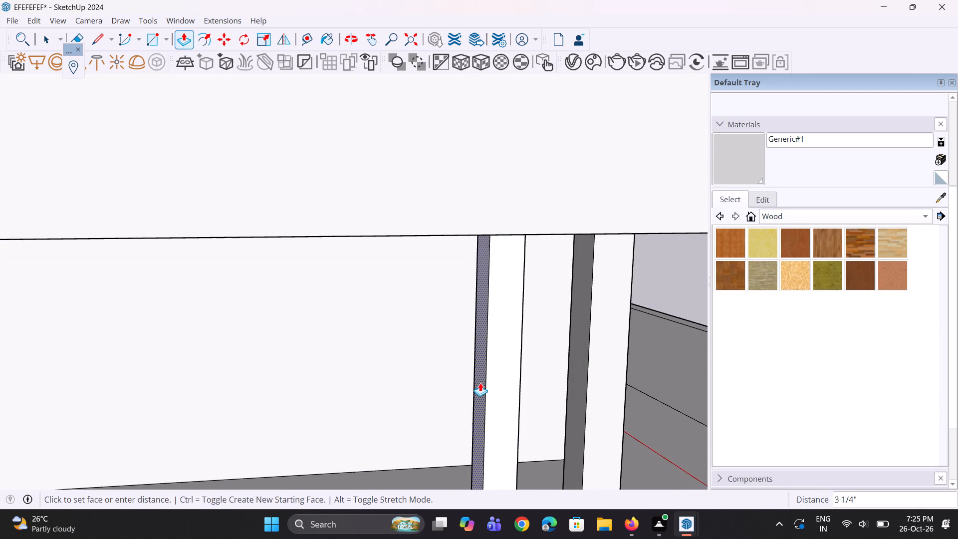
{"action": "left_click", "coordinate": [486, 382]}
{"action": "middle_click_drag", "start_coordinate": [535, 391], "coordinate": [490, 390]}
{"action": "scroll", "coordinate": [489, 390], "scroll_direction": "down", "scroll_amount": 6}
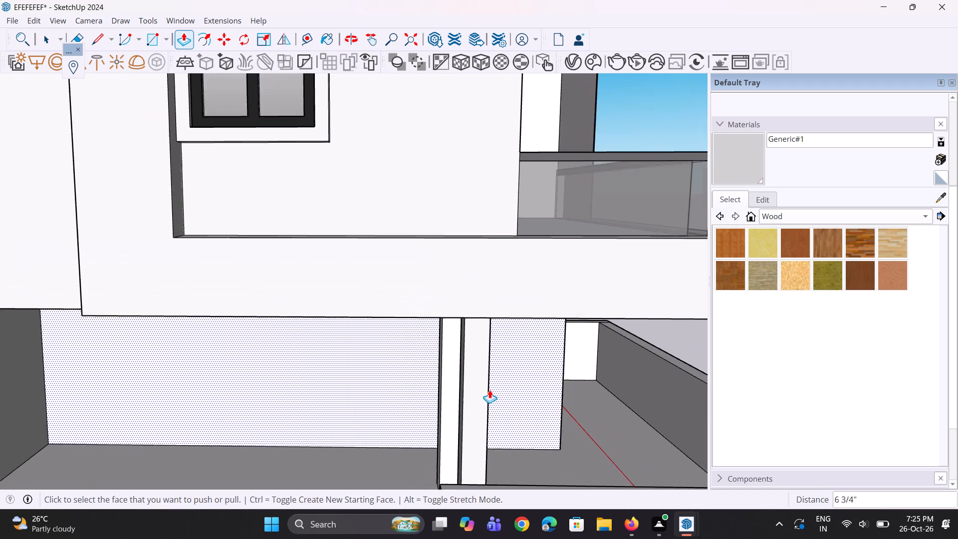
Examine the two columns under the balcony from the gate side and compare their size and alignment.
{"action": "middle_click_drag", "start_coordinate": [488, 390], "coordinate": [456, 386]}
{"action": "scroll", "coordinate": [421, 387], "scroll_direction": "down", "scroll_amount": 16}
{"action": "scroll", "coordinate": [424, 375], "scroll_direction": "up", "scroll_amount": 9}
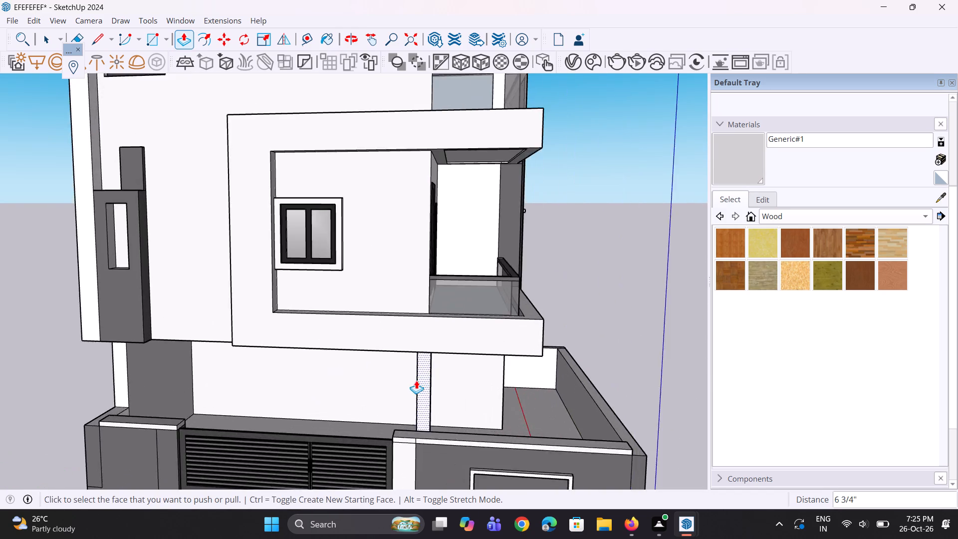
{"action": "scroll", "coordinate": [416, 380], "scroll_direction": "up", "scroll_amount": 4}
{"action": "scroll", "coordinate": [409, 380], "scroll_direction": "down", "scroll_amount": 2}
{"action": "middle_click_drag", "start_coordinate": [409, 380], "coordinate": [536, 331]}
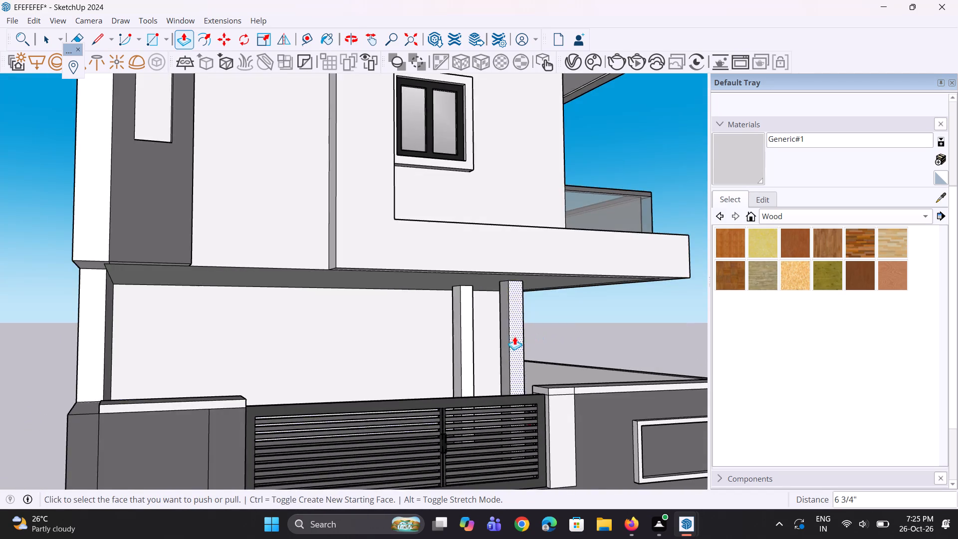
{"action": "scroll", "coordinate": [511, 338], "scroll_direction": "down", "scroll_amount": 5}
{"action": "middle_click_drag", "start_coordinate": [510, 339], "coordinate": [21, 427]}
Push the second column's side facing the inner house wall in by about 1 3/8".
{"action": "scroll", "coordinate": [197, 409], "scroll_direction": "up", "scroll_amount": 4}
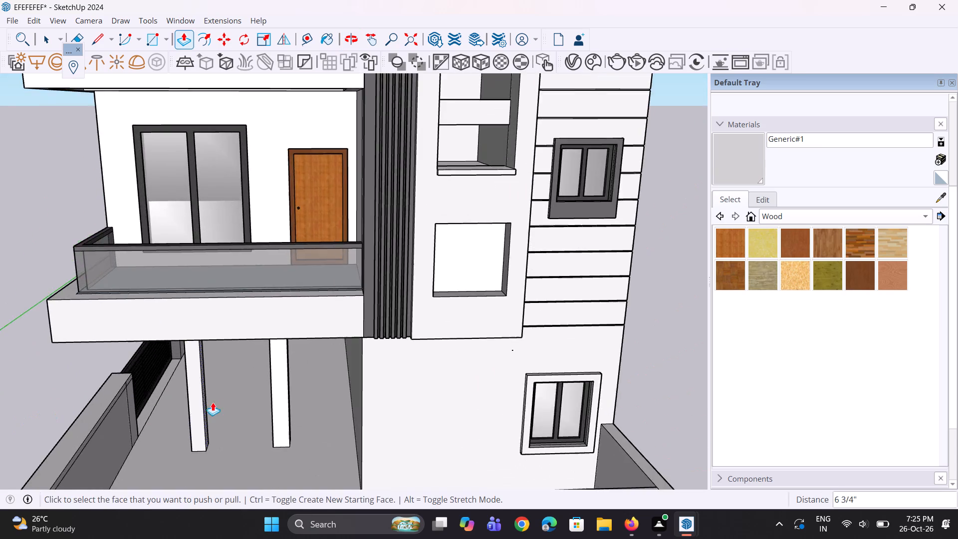
{"action": "scroll", "coordinate": [273, 401], "scroll_direction": "up", "scroll_amount": 7}
{"action": "middle_click_drag", "start_coordinate": [288, 397], "coordinate": [228, 400]}
{"action": "scroll", "coordinate": [265, 393], "scroll_direction": "up", "scroll_amount": 4}
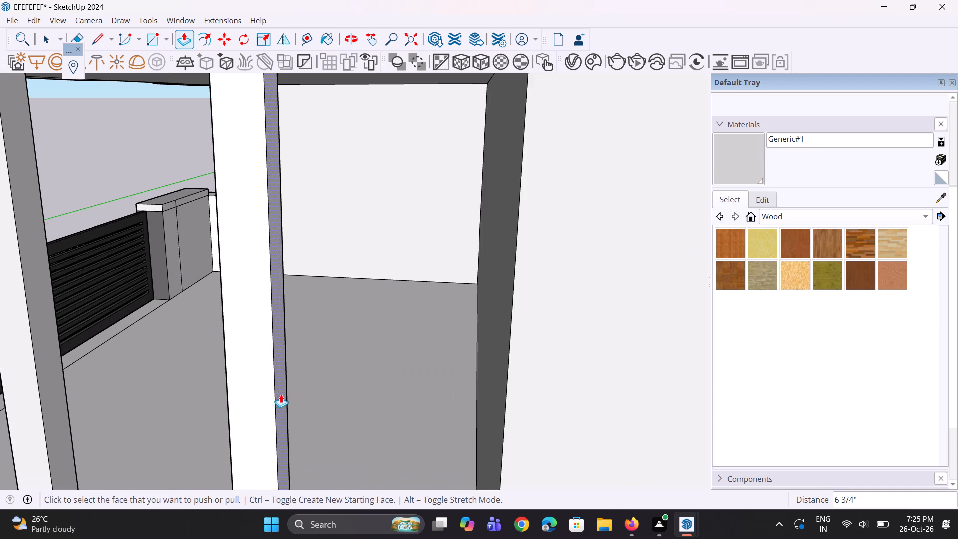
{"action": "left_click", "coordinate": [281, 394]}
{"action": "left_click", "coordinate": [277, 392]}
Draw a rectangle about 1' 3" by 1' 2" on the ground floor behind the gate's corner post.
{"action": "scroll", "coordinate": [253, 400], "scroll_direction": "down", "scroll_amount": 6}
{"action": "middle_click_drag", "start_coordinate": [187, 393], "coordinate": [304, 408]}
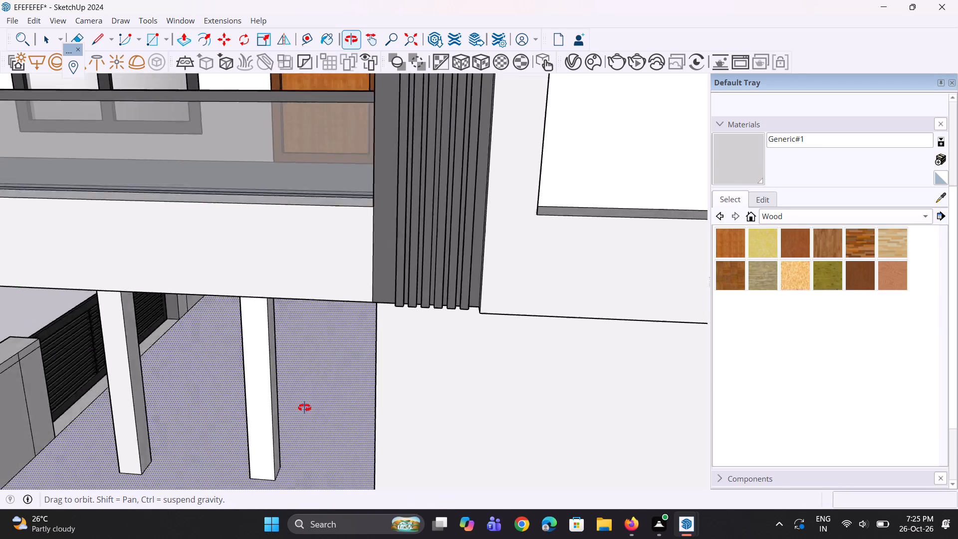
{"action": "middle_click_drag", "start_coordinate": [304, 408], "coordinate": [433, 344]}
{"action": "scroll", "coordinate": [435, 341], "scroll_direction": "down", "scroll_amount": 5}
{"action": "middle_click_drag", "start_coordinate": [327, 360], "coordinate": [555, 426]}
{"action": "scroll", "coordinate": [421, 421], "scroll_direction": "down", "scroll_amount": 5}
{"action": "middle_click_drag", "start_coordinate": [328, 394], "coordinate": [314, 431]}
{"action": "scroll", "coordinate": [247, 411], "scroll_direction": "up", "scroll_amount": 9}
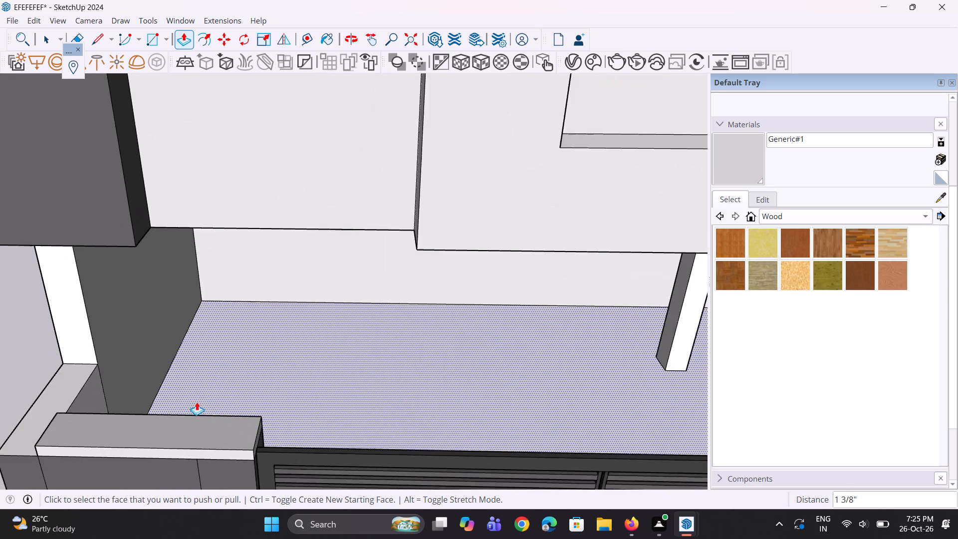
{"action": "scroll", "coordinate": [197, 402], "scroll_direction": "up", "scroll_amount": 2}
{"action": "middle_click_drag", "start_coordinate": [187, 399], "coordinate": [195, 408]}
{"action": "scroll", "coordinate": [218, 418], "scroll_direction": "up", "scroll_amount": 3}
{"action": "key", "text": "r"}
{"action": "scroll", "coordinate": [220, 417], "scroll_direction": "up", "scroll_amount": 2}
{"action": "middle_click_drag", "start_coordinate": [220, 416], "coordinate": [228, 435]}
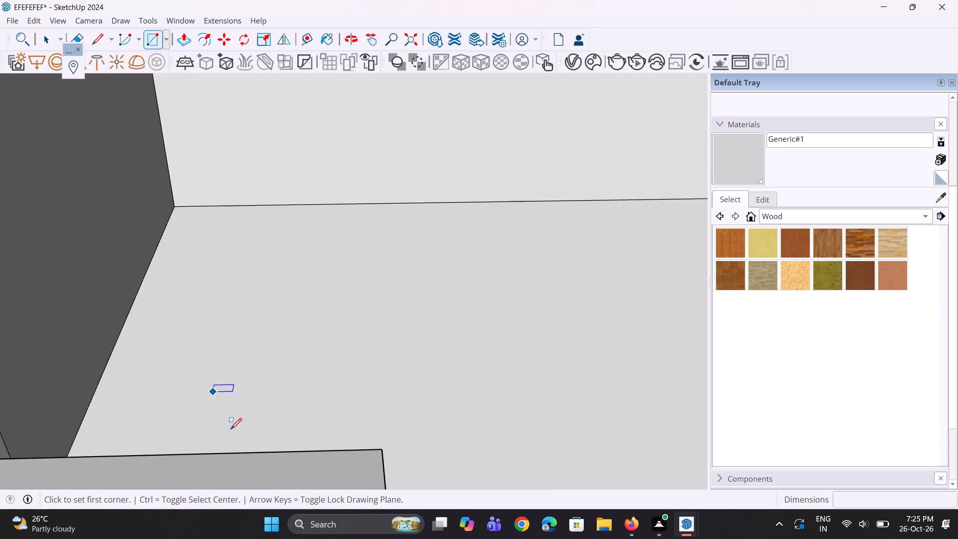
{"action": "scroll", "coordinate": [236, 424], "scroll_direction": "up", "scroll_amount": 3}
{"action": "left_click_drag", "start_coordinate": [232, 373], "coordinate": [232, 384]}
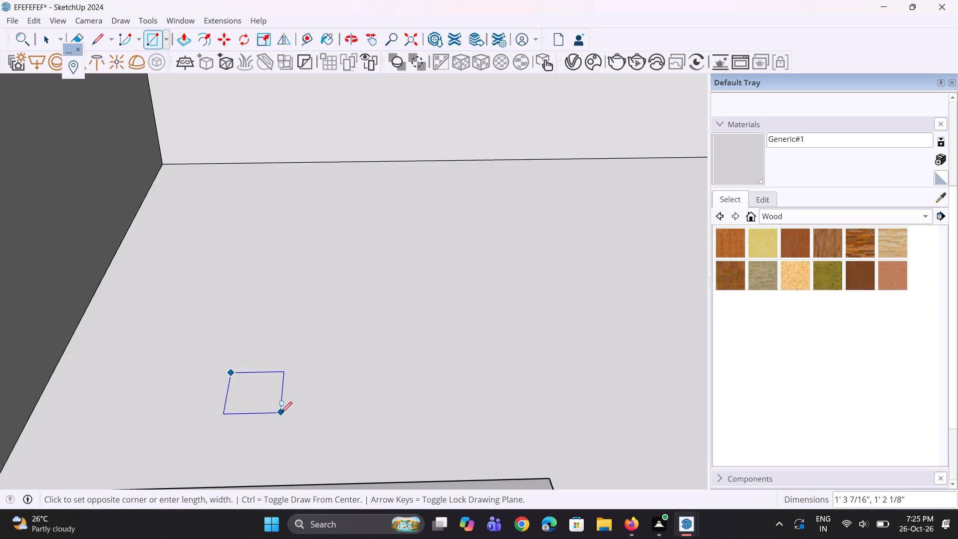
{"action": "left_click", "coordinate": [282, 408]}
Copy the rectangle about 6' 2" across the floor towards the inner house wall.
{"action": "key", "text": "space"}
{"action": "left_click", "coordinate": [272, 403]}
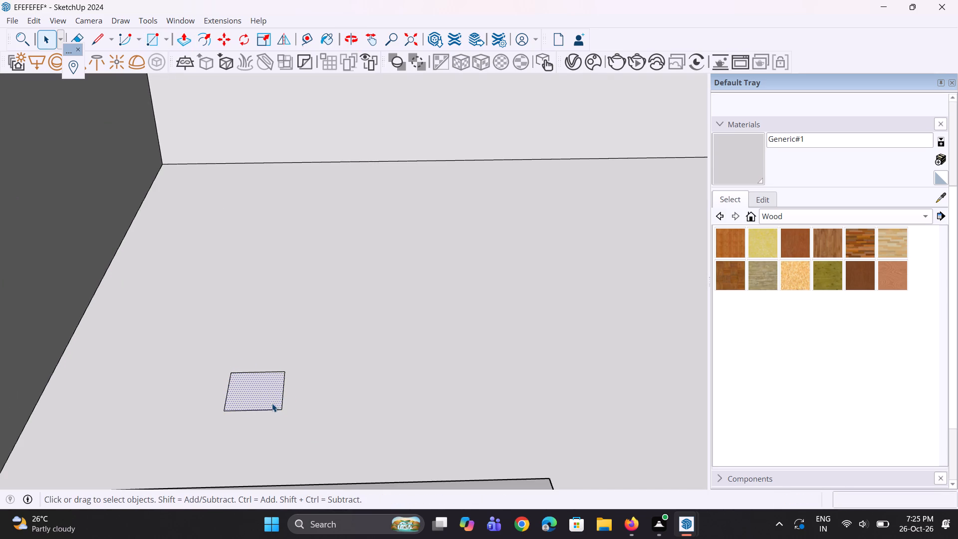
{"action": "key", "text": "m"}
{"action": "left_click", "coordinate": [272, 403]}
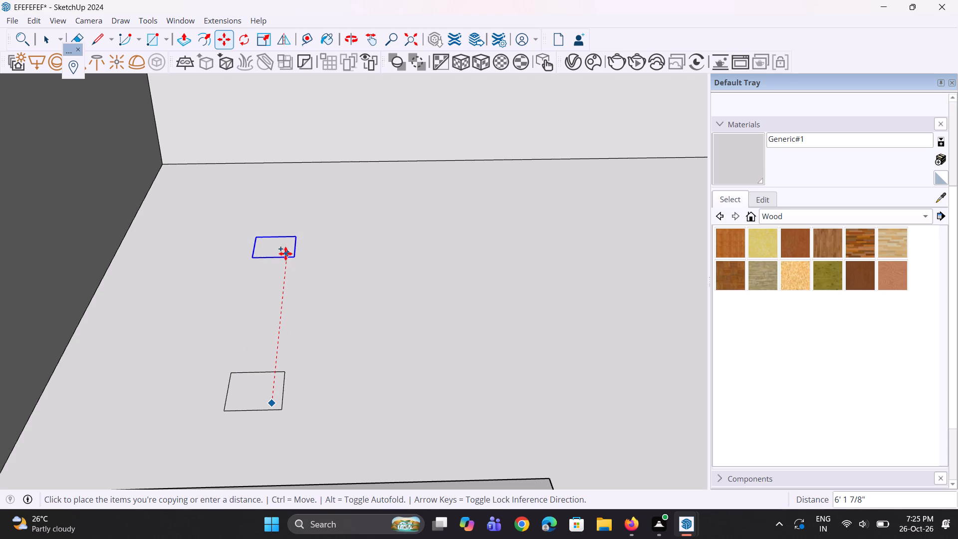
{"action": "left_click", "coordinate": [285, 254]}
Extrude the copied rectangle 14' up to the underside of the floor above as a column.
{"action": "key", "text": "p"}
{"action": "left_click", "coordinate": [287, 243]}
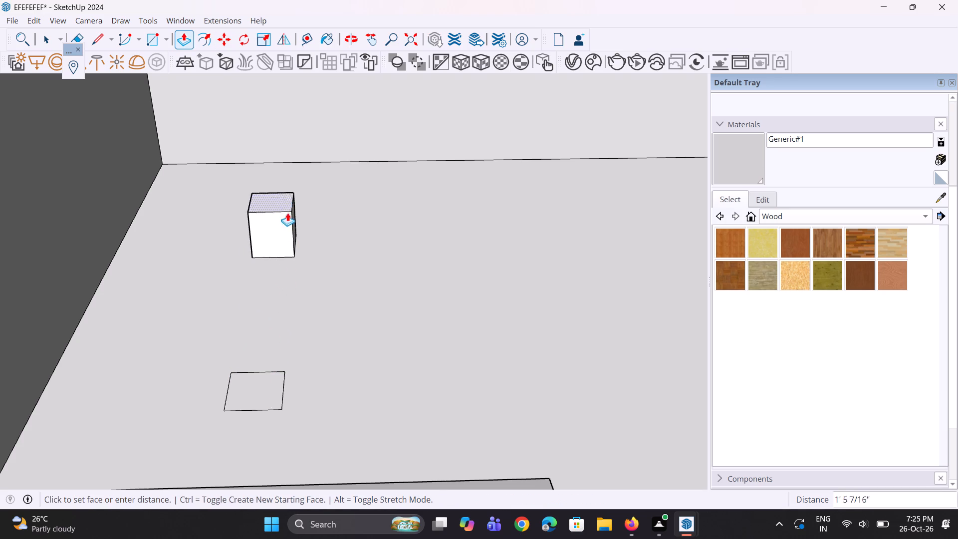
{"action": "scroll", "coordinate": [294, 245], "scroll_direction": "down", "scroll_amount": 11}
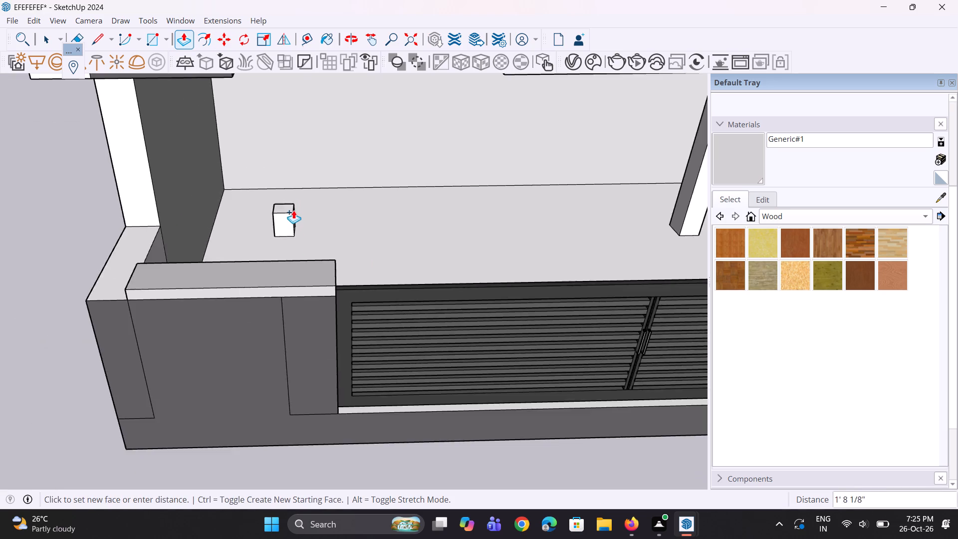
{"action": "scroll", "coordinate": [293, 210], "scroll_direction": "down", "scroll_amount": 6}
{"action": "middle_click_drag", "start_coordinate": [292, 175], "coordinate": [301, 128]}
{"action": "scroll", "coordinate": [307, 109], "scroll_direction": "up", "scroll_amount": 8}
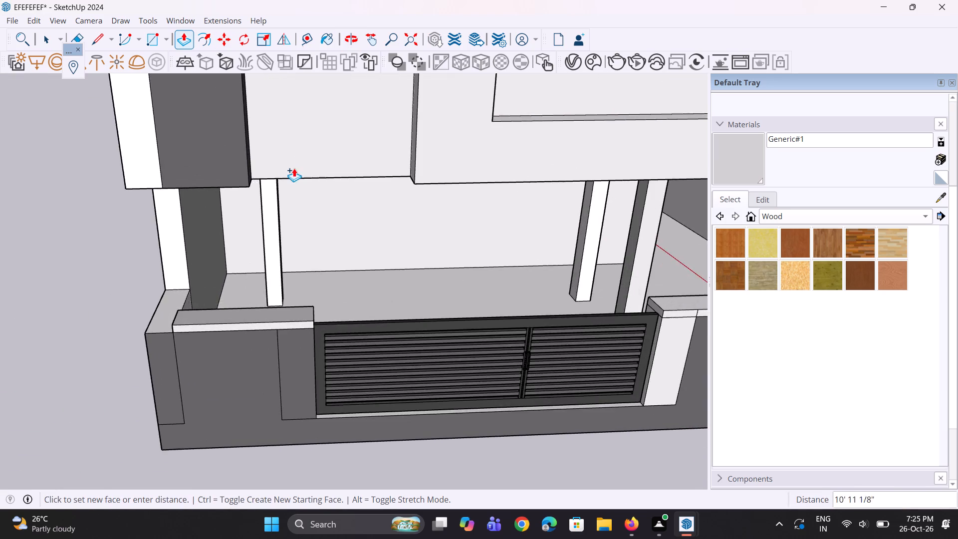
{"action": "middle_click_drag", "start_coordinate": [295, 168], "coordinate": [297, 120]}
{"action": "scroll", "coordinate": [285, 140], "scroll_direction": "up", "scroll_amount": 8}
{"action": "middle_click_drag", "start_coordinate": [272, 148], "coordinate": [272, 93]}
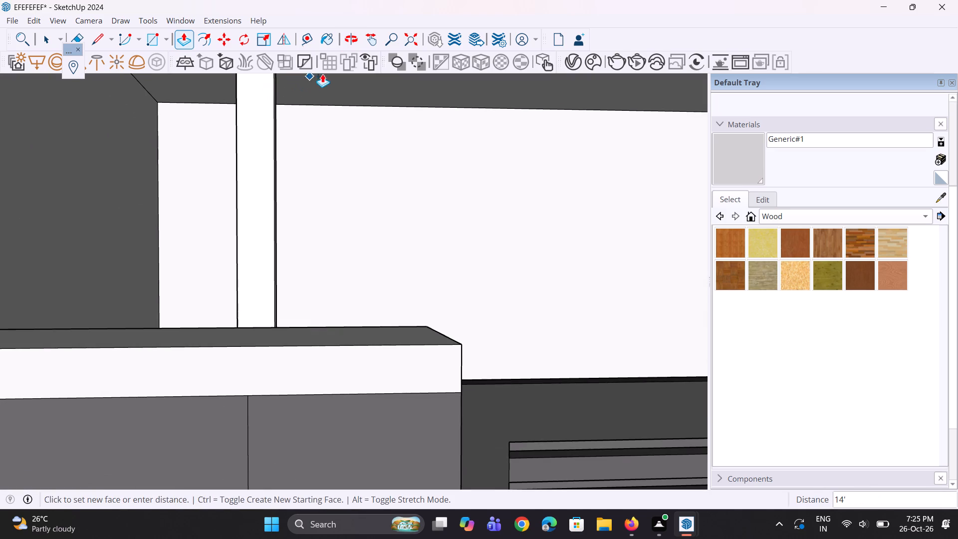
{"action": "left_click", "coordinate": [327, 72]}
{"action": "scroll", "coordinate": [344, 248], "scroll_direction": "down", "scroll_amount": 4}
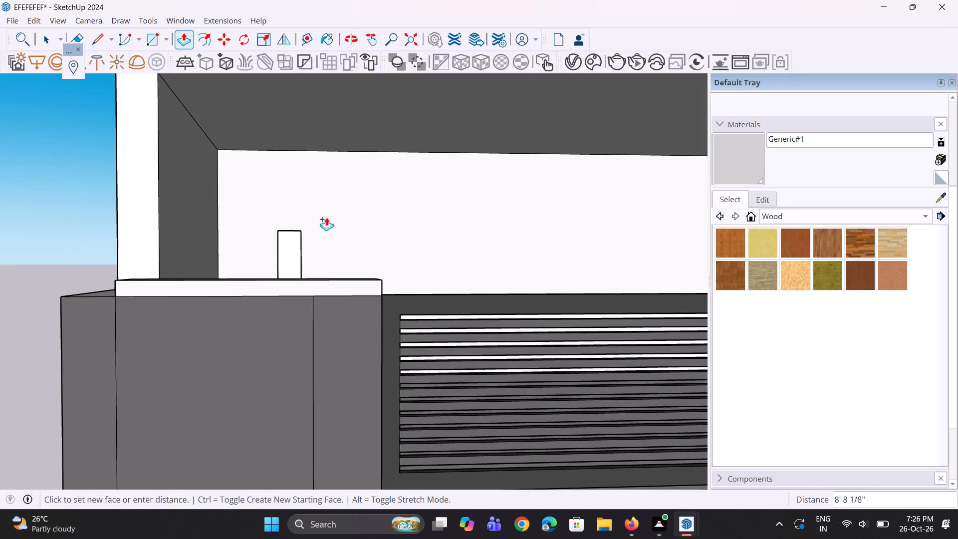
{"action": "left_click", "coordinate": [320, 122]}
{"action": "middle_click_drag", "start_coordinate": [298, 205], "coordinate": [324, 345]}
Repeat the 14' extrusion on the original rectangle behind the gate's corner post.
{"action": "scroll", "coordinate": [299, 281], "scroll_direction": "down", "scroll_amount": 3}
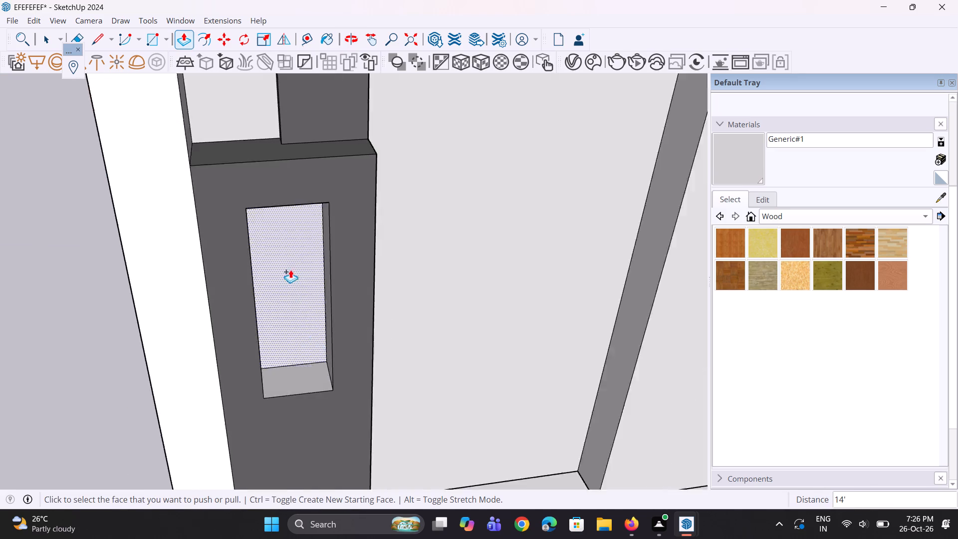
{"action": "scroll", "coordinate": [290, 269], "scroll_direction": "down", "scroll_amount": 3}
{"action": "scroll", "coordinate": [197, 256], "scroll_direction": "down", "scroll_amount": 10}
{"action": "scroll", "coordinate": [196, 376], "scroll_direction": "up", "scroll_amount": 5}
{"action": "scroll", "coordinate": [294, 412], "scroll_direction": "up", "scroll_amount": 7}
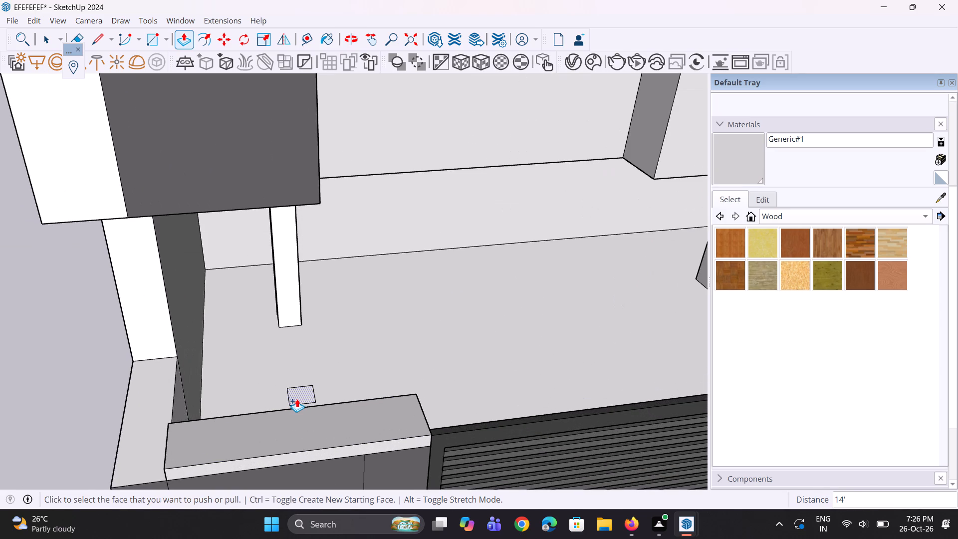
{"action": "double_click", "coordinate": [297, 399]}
Examine the two columns behind the gate's corner post from the gate side of the house.
{"action": "scroll", "coordinate": [258, 394], "scroll_direction": "down", "scroll_amount": 6}
{"action": "scroll", "coordinate": [254, 394], "scroll_direction": "up", "scroll_amount": 1}
{"action": "middle_click_drag", "start_coordinate": [254, 394], "coordinate": [233, 367]}
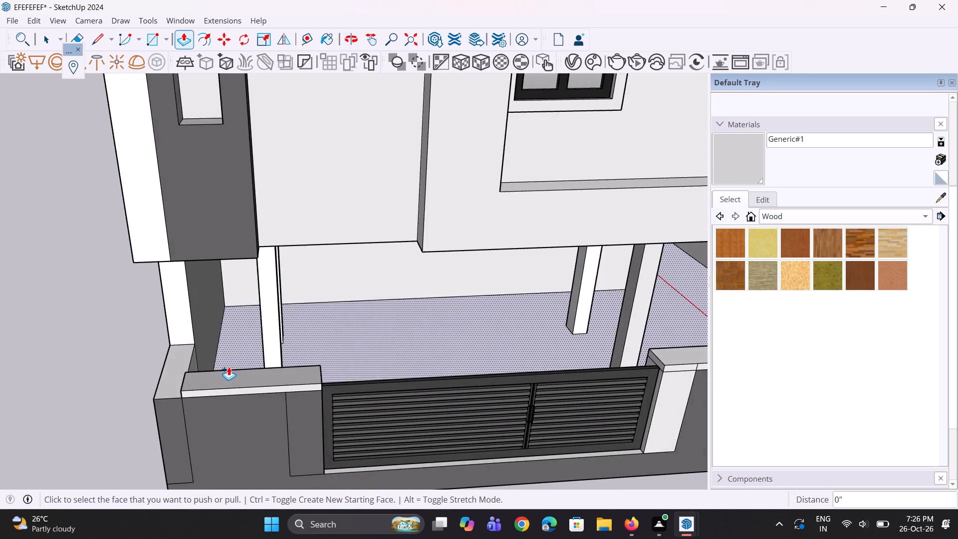
{"action": "scroll", "coordinate": [228, 368], "scroll_direction": "down", "scroll_amount": 6}
{"action": "scroll", "coordinate": [200, 380], "scroll_direction": "up", "scroll_amount": 1}
{"action": "middle_click_drag", "start_coordinate": [200, 380], "coordinate": [239, 372]}
{"action": "scroll", "coordinate": [239, 380], "scroll_direction": "down", "scroll_amount": 5}
{"action": "middle_click_drag", "start_coordinate": [237, 382], "coordinate": [150, 322]}
{"action": "scroll", "coordinate": [237, 382], "scroll_direction": "up", "scroll_amount": 1}
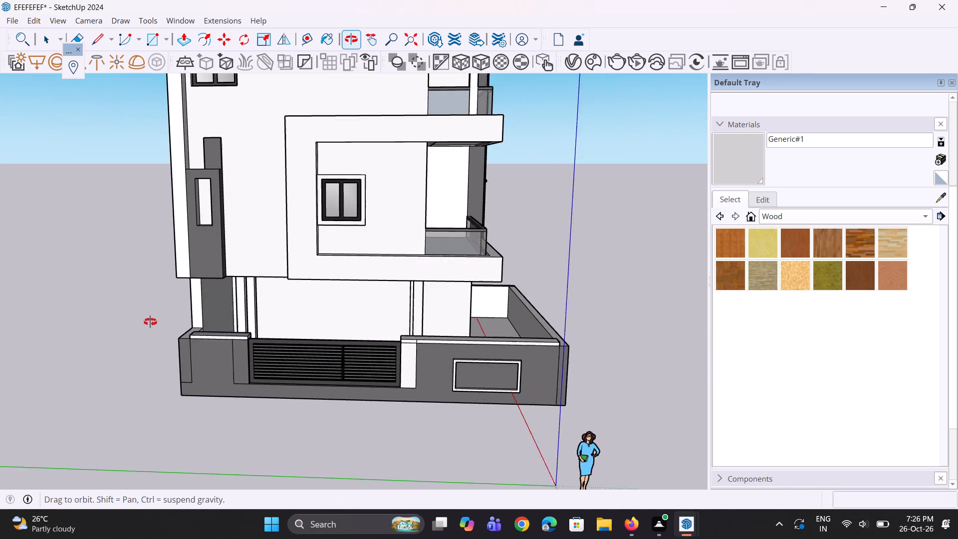
{"action": "middle_click_drag", "start_coordinate": [150, 322], "coordinate": [150, 344]}
{"action": "scroll", "coordinate": [238, 406], "scroll_direction": "up", "scroll_amount": 5}
{"action": "scroll", "coordinate": [241, 401], "scroll_direction": "down", "scroll_amount": 5}
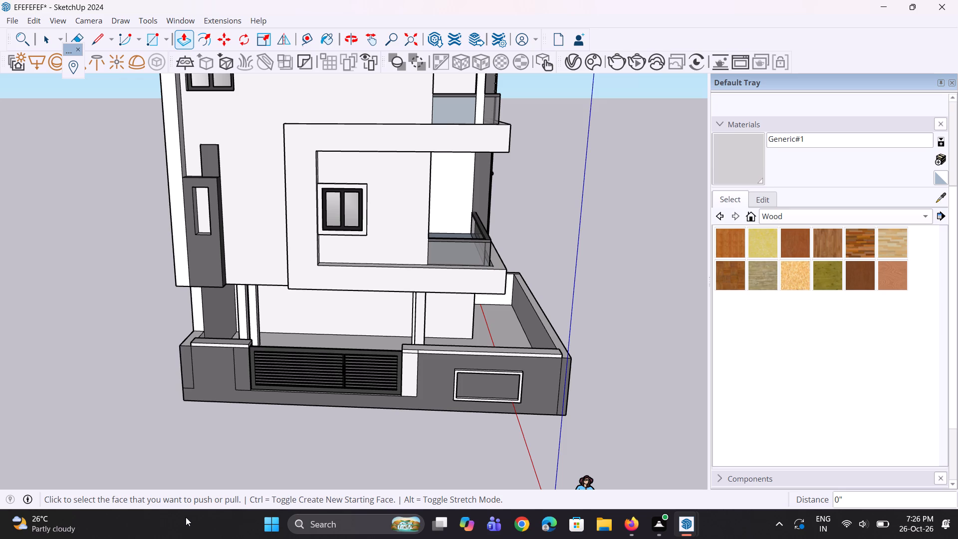
{"action": "scroll", "coordinate": [45, 456], "scroll_direction": "down", "scroll_amount": 4}
{"action": "middle_click_drag", "start_coordinate": [164, 396], "coordinate": [174, 386]}
{"action": "scroll", "coordinate": [169, 392], "scroll_direction": "up", "scroll_amount": 1}
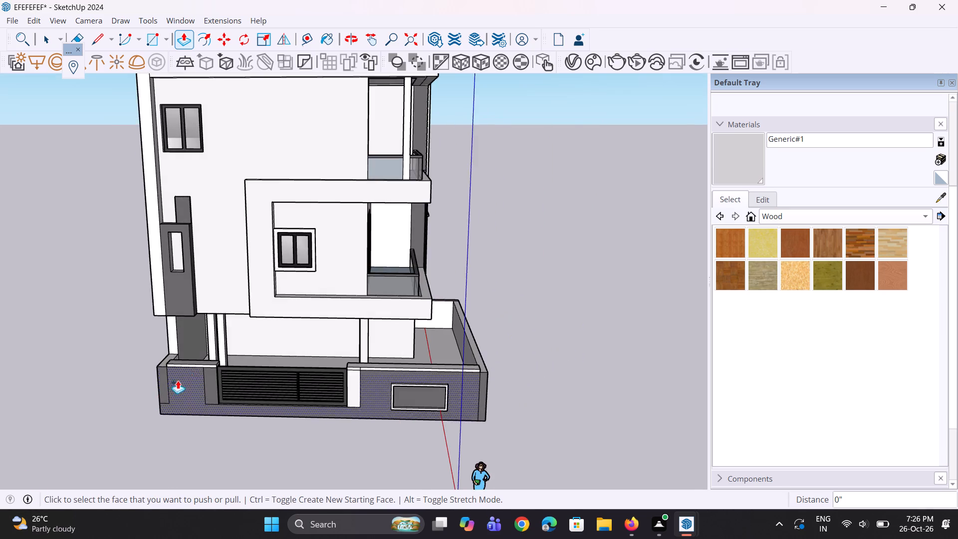
{"action": "scroll", "coordinate": [223, 366], "scroll_direction": "up", "scroll_amount": 5}
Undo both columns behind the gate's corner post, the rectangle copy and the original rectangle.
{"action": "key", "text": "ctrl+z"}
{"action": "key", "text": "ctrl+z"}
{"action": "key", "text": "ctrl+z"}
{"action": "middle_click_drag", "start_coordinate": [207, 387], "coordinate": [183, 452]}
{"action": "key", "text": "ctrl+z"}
Copy the front vertical edge of the ground-floor side wall behind the gate post about 11 5/16" inward along the wall.
{"action": "scroll", "coordinate": [195, 367], "scroll_direction": "up", "scroll_amount": 5, "text": "ctrl"}
{"action": "middle_click_drag", "start_coordinate": [190, 361], "coordinate": [174, 358]}
{"action": "scroll", "coordinate": [180, 359], "scroll_direction": "down", "scroll_amount": 5}
{"action": "scroll", "coordinate": [182, 359], "scroll_direction": "up", "scroll_amount": 1}
{"action": "middle_click_drag", "start_coordinate": [182, 357], "coordinate": [153, 319]}
{"action": "scroll", "coordinate": [147, 317], "scroll_direction": "up", "scroll_amount": 2}
{"action": "key", "text": "space"}
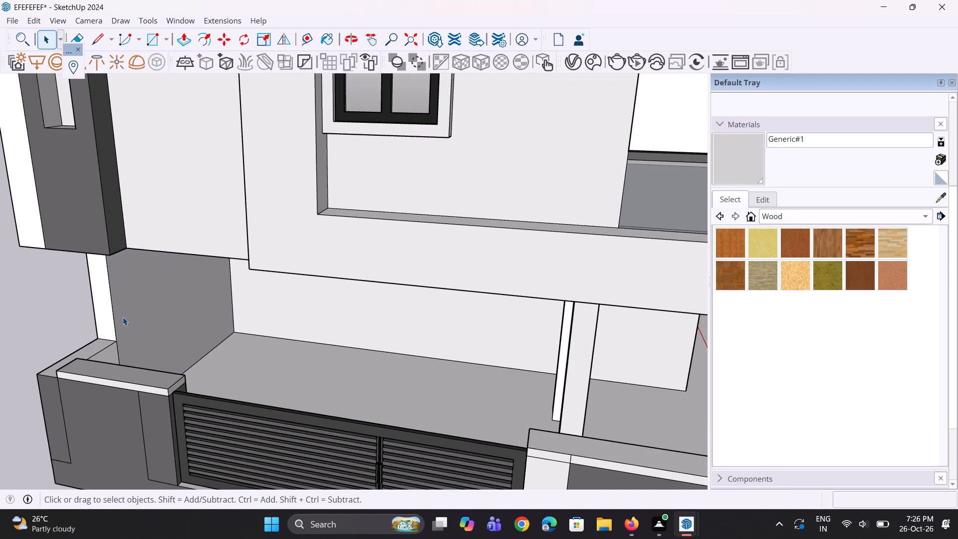
{"action": "left_click", "coordinate": [115, 320]}
{"action": "middle_click_drag", "start_coordinate": [125, 338], "coordinate": [126, 356]}
{"action": "scroll", "coordinate": [126, 356], "scroll_direction": "up", "scroll_amount": 3}
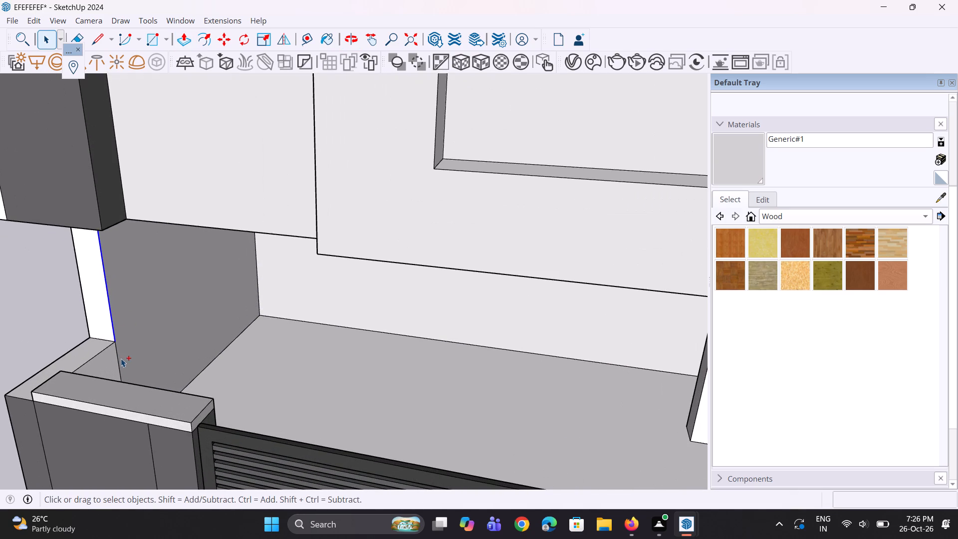
{"action": "left_click", "coordinate": [120, 358], "text": "ctrl"}
{"action": "middle_click_drag", "start_coordinate": [137, 357], "coordinate": [111, 371]}
{"action": "scroll", "coordinate": [115, 369], "scroll_direction": "up", "scroll_amount": 8}
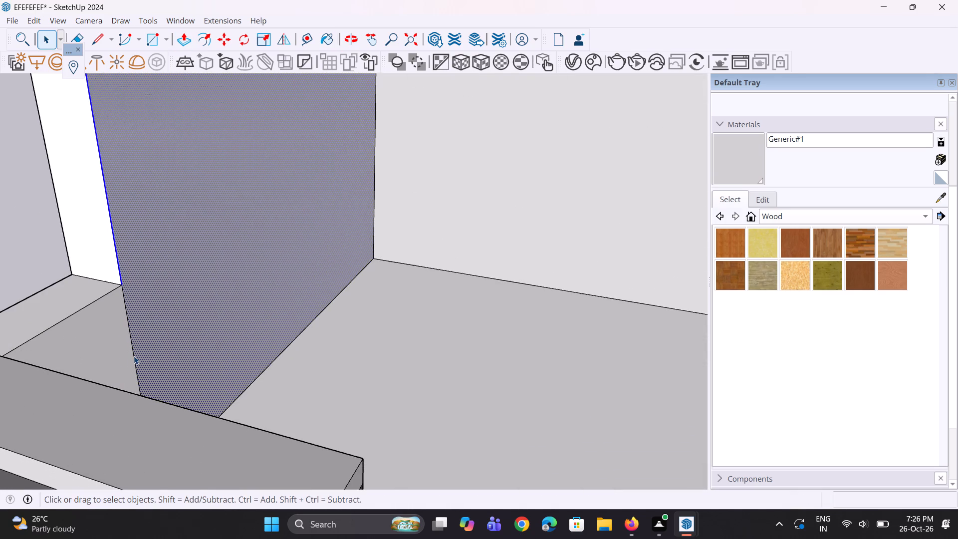
{"action": "left_click", "coordinate": [134, 356]}
{"action": "scroll", "coordinate": [119, 305], "scroll_direction": "up", "scroll_amount": 2, "text": "ctrl"}
{"action": "left_click", "coordinate": [120, 263], "text": "ctrl"}
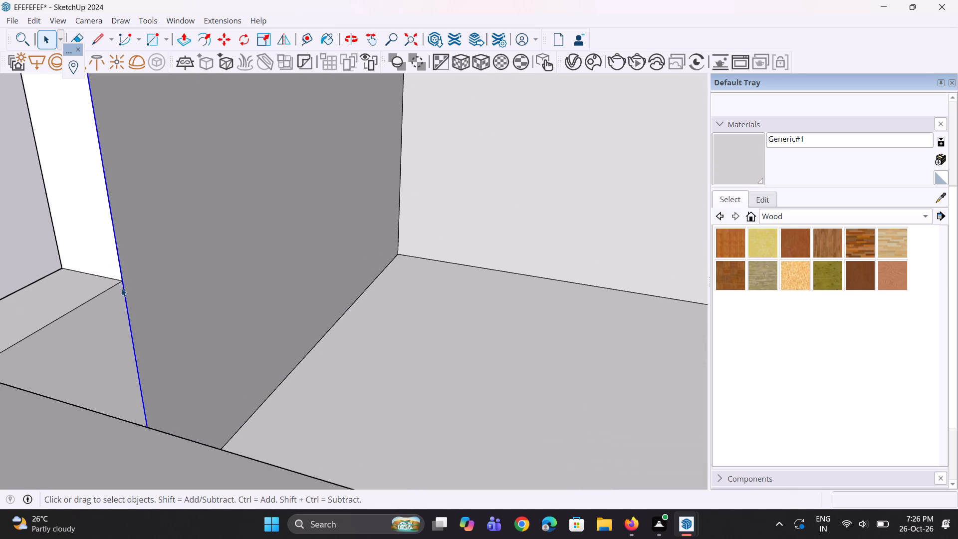
{"action": "scroll", "coordinate": [121, 297], "scroll_direction": "down", "scroll_amount": 4}
{"action": "middle_click_drag", "start_coordinate": [174, 338], "coordinate": [68, 387]}
{"action": "scroll", "coordinate": [188, 369], "scroll_direction": "up", "scroll_amount": 3}
{"action": "key", "text": "m"}
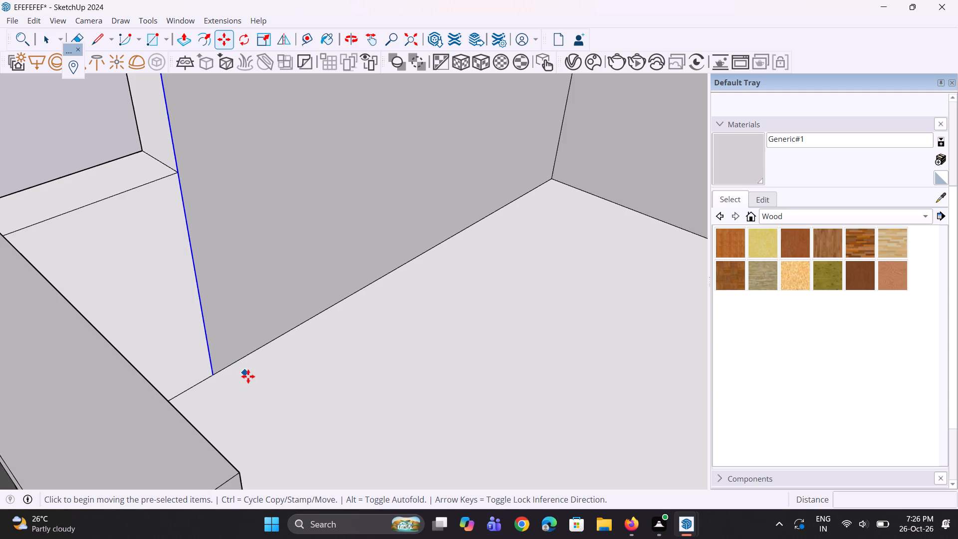
{"action": "scroll", "coordinate": [248, 377], "scroll_direction": "up", "scroll_amount": 3}
{"action": "left_click", "coordinate": [201, 380]}
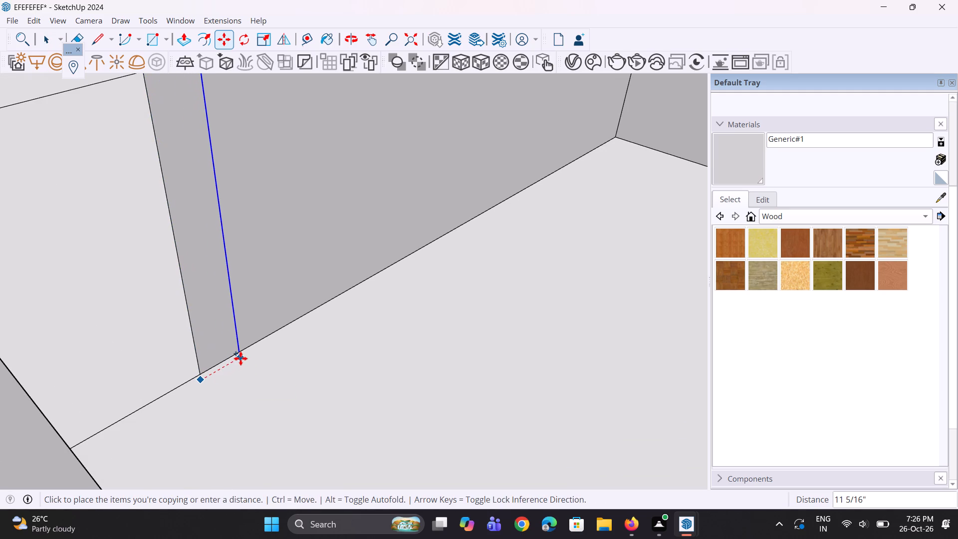
{"action": "left_click", "coordinate": [240, 358]}
Extrude the narrow full-height strip at the side wall's front end about 4' 8 7/8" into the parking area as a pier.
{"action": "scroll", "coordinate": [247, 391], "scroll_direction": "down", "scroll_amount": 3}
{"action": "key", "text": "p"}
{"action": "left_click", "coordinate": [214, 328]}
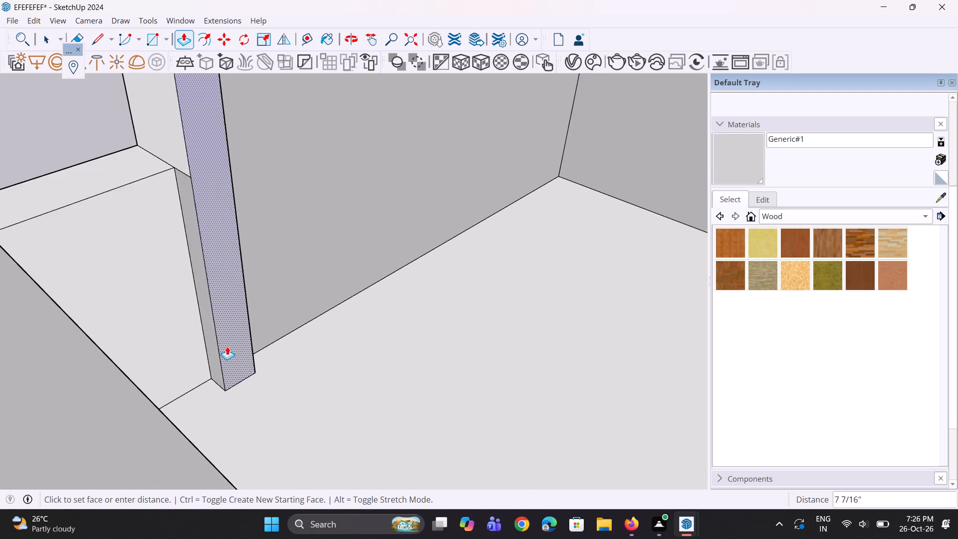
{"action": "scroll", "coordinate": [260, 381], "scroll_direction": "down", "scroll_amount": 5}
{"action": "middle_click_drag", "start_coordinate": [260, 378], "coordinate": [261, 360]}
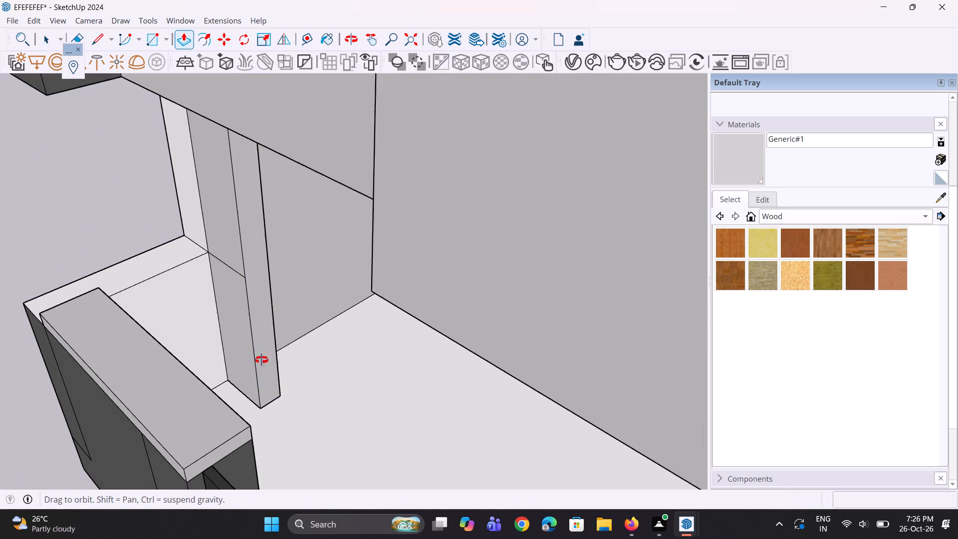
{"action": "middle_click_drag", "start_coordinate": [261, 360], "coordinate": [262, 322]}
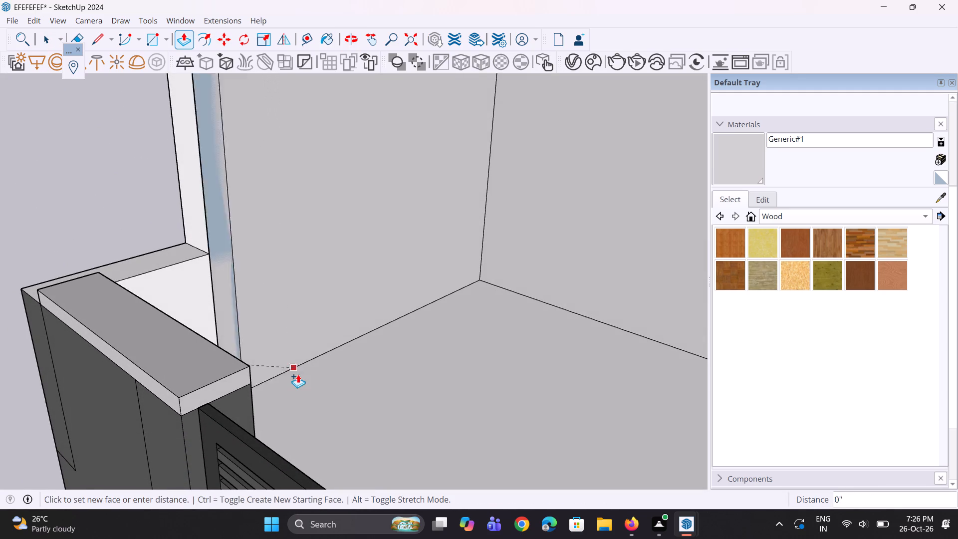
{"action": "left_click", "coordinate": [321, 400]}
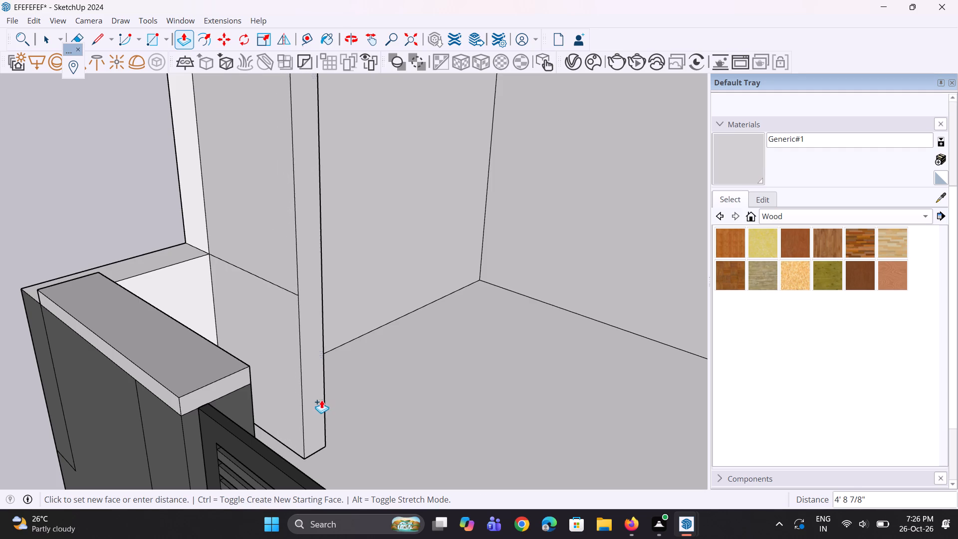
Push/Pull the new pier's end face by about 1' 9 15/16" and adjust it again by about 4 5/16".
{"action": "middle_click_drag", "start_coordinate": [411, 408], "coordinate": [337, 405]}
{"action": "scroll", "coordinate": [330, 393], "scroll_direction": "up", "scroll_amount": 6}
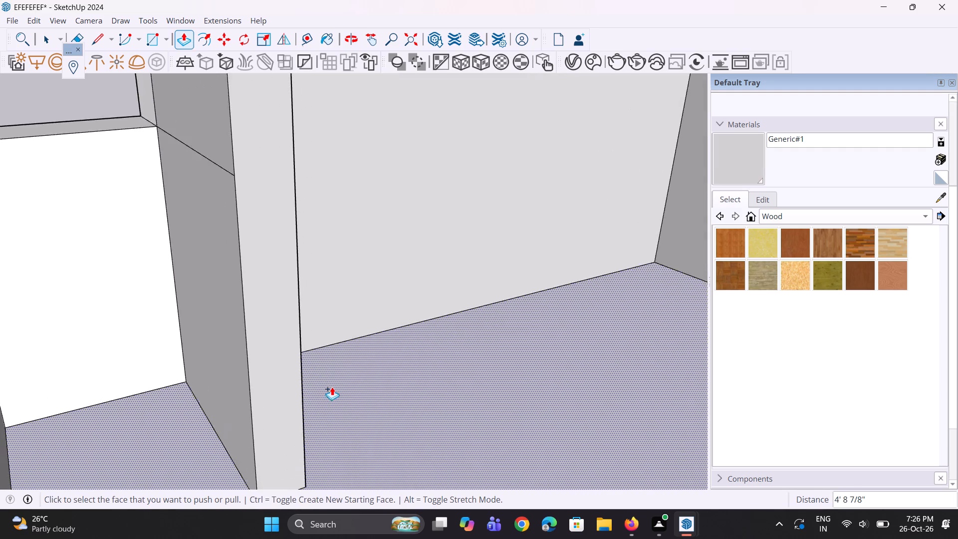
{"action": "middle_click_drag", "start_coordinate": [347, 386], "coordinate": [206, 347]}
{"action": "key", "text": "space"}
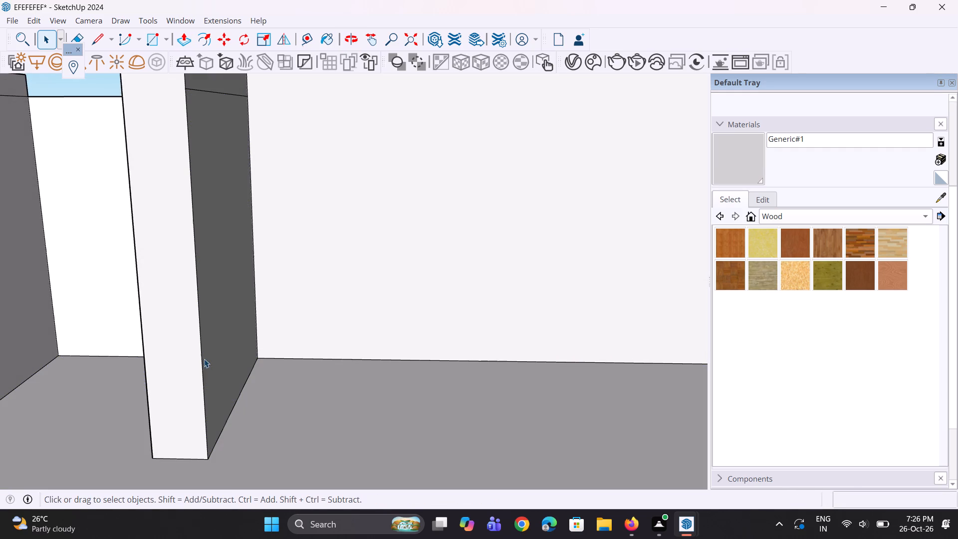
{"action": "key", "text": "o"}
{"action": "left_click", "coordinate": [188, 362]}
{"action": "key", "text": "p"}
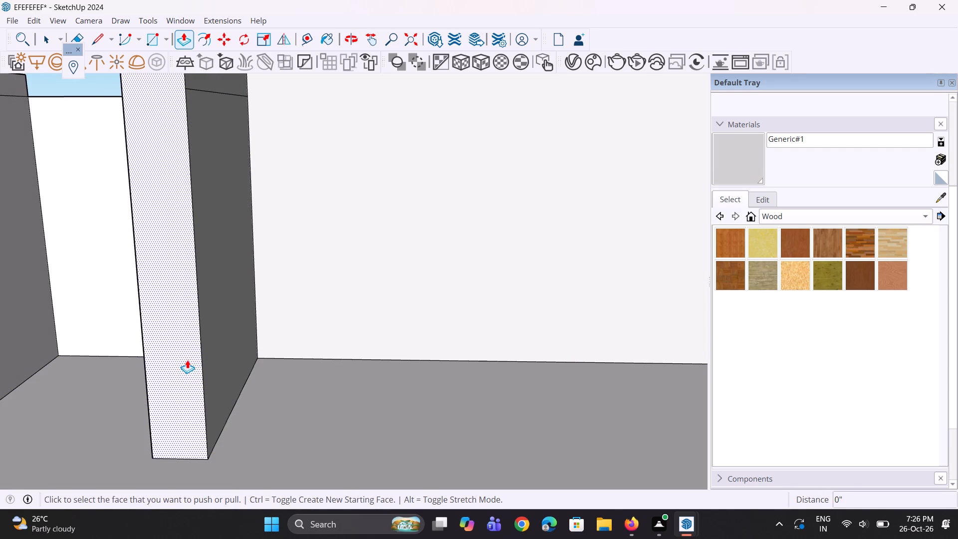
{"action": "left_click", "coordinate": [187, 360]}
{"action": "left_click", "coordinate": [143, 405]}
{"action": "scroll", "coordinate": [150, 400], "scroll_direction": "down", "scroll_amount": 1}
{"action": "middle_click_drag", "start_coordinate": [150, 400], "coordinate": [314, 404]}
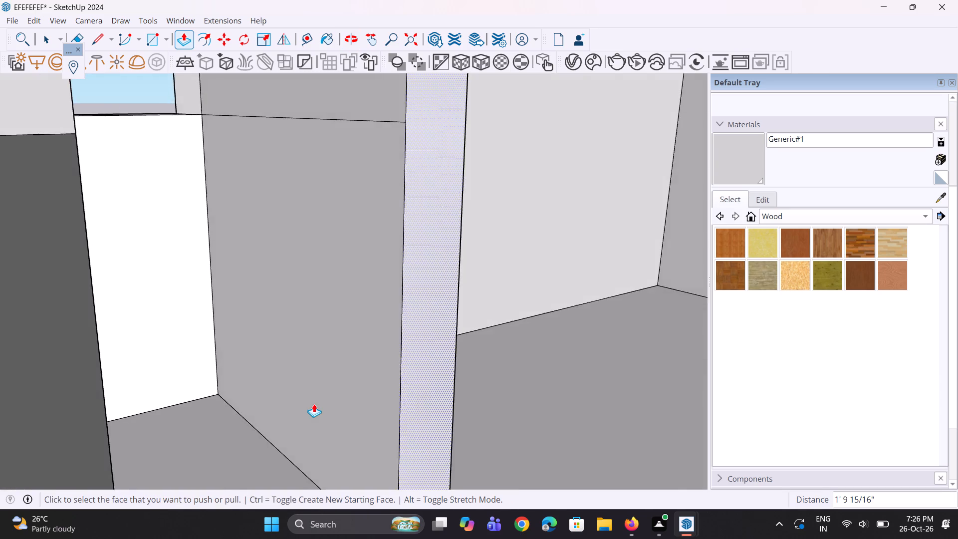
{"action": "scroll", "coordinate": [314, 403], "scroll_direction": "down", "scroll_amount": 13}
{"action": "scroll", "coordinate": [315, 403], "scroll_direction": "up", "scroll_amount": 1}
{"action": "middle_click_drag", "start_coordinate": [315, 403], "coordinate": [327, 403]}
{"action": "scroll", "coordinate": [385, 381], "scroll_direction": "up", "scroll_amount": 7}
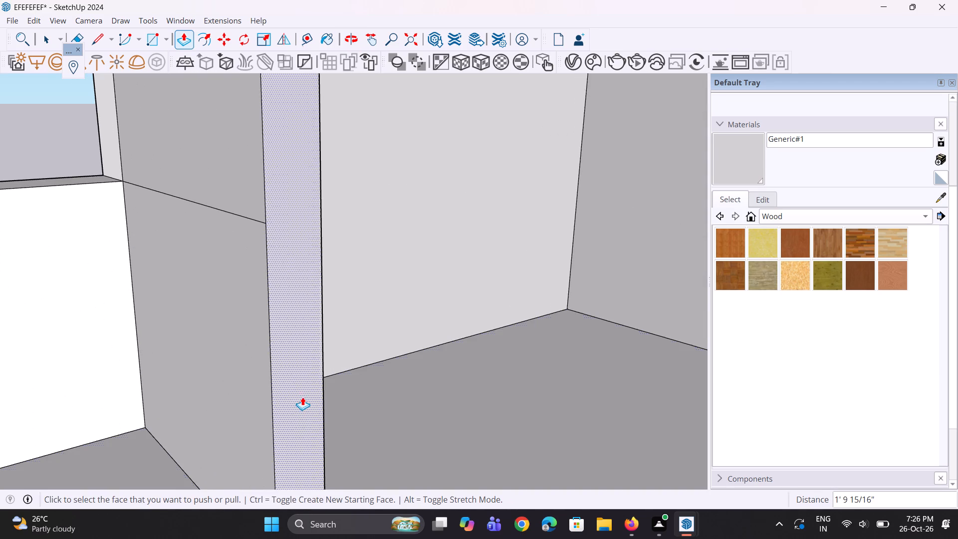
{"action": "left_click", "coordinate": [298, 398]}
{"action": "left_click", "coordinate": [291, 384]}
Examine the new pier and the ground-floor columns beneath the overhanging balcony from the side of the house.
{"action": "middle_click_drag", "start_coordinate": [313, 412], "coordinate": [215, 425]}
{"action": "scroll", "coordinate": [217, 421], "scroll_direction": "down", "scroll_amount": 6}
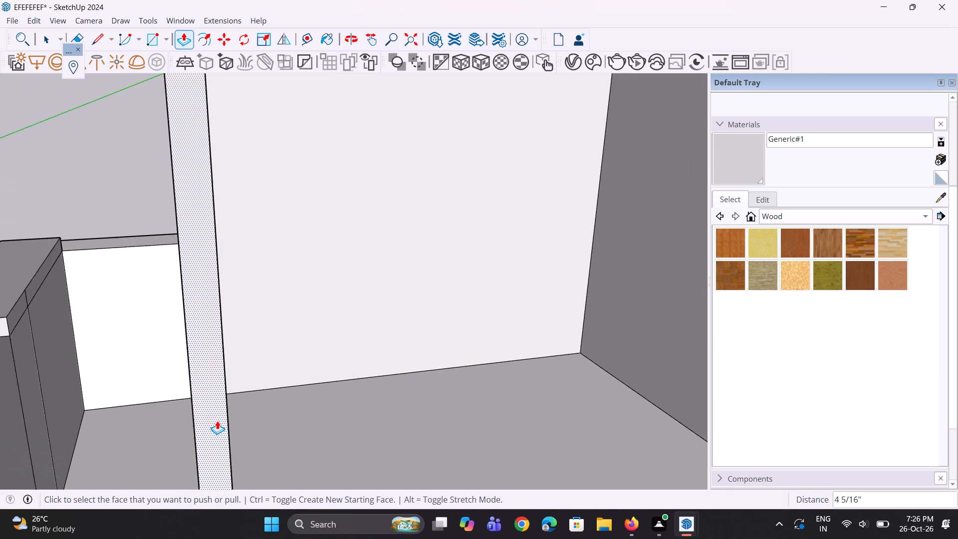
{"action": "middle_click", "coordinate": [217, 414]}
{"action": "scroll", "coordinate": [219, 410], "scroll_direction": "down", "scroll_amount": 4}
{"action": "middle_click_drag", "start_coordinate": [222, 410], "coordinate": [224, 410]}
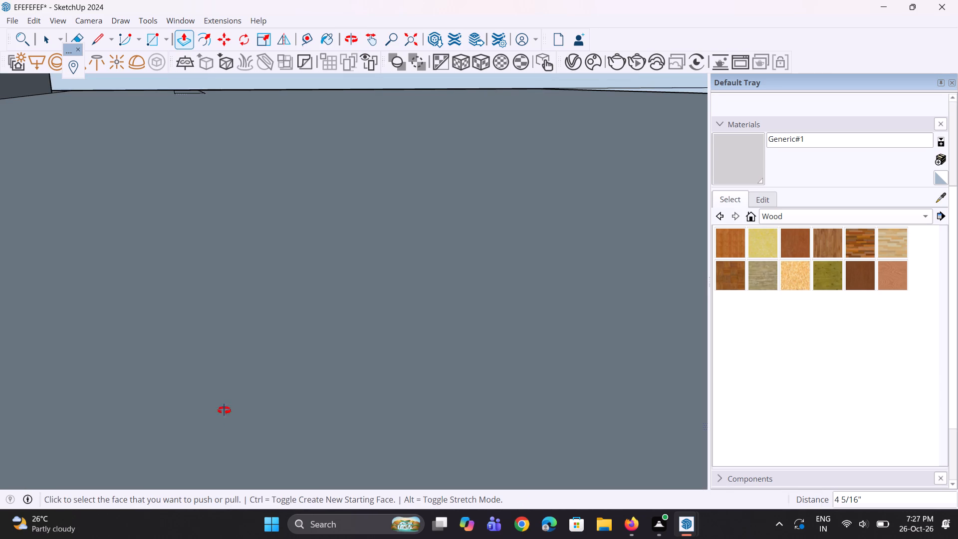
{"action": "middle_click_drag", "start_coordinate": [224, 410], "coordinate": [371, 382]}
{"action": "scroll", "coordinate": [373, 382], "scroll_direction": "down", "scroll_amount": 17}
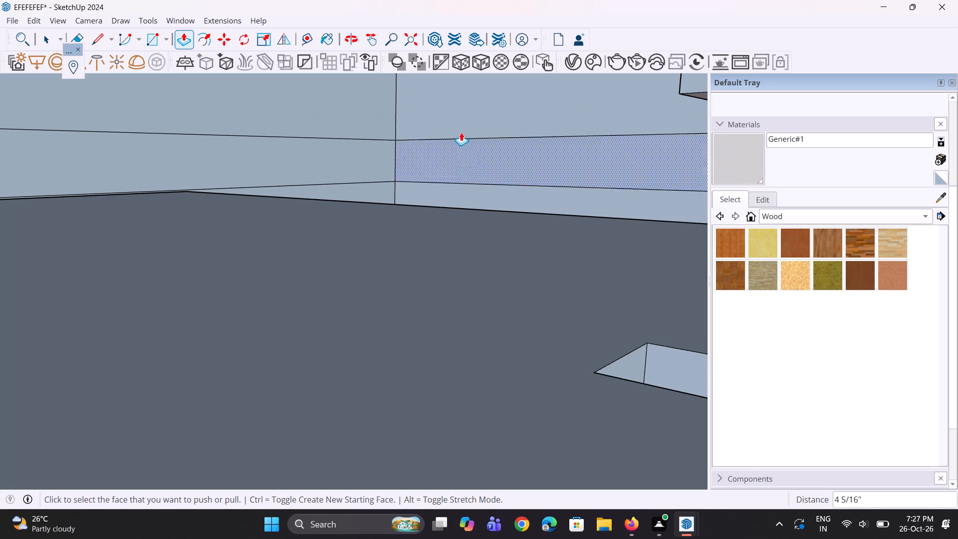
{"action": "left_click", "coordinate": [408, 44]}
{"action": "scroll", "coordinate": [430, 171], "scroll_direction": "down", "scroll_amount": 2}
{"action": "scroll", "coordinate": [417, 294], "scroll_direction": "up", "scroll_amount": 3}
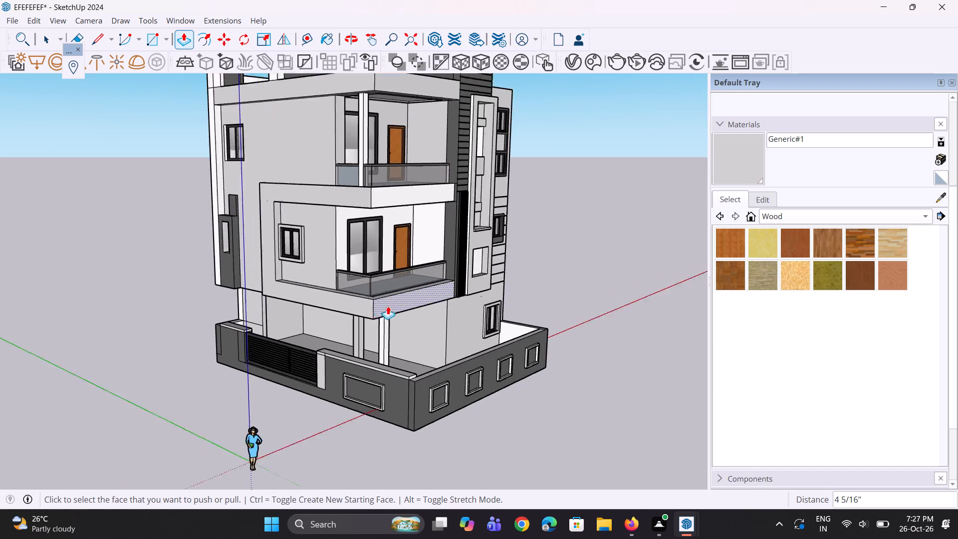
{"action": "scroll", "coordinate": [388, 306], "scroll_direction": "up", "scroll_amount": 2}
{"action": "scroll", "coordinate": [338, 333], "scroll_direction": "up", "scroll_amount": 14}
{"action": "middle_click", "coordinate": [214, 323]}
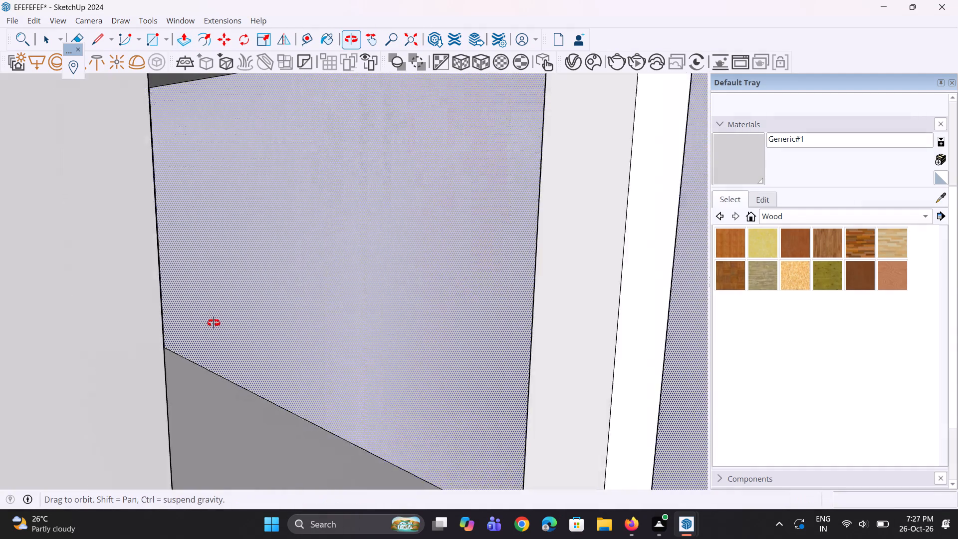
{"action": "scroll", "coordinate": [218, 326], "scroll_direction": "down", "scroll_amount": 7}
{"action": "middle_click_drag", "start_coordinate": [148, 338], "coordinate": [0, 307]}
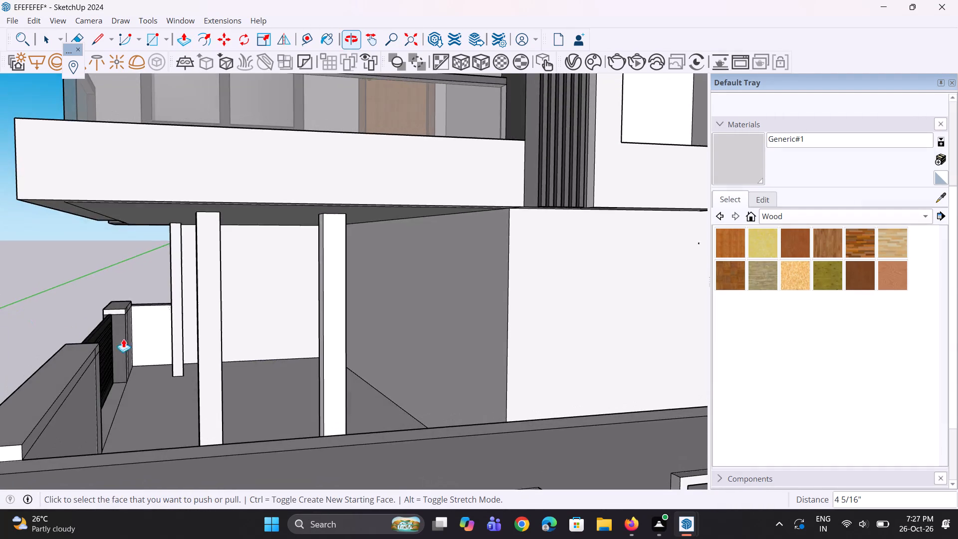
Copy the lower segment of the pier's vertical edge, below its horizontal line, 1' across the pier's inner face.
{"action": "scroll", "coordinate": [234, 347], "scroll_direction": "up", "scroll_amount": 9}
{"action": "middle_click_drag", "start_coordinate": [202, 331], "coordinate": [166, 343]}
{"action": "key", "text": "space"}
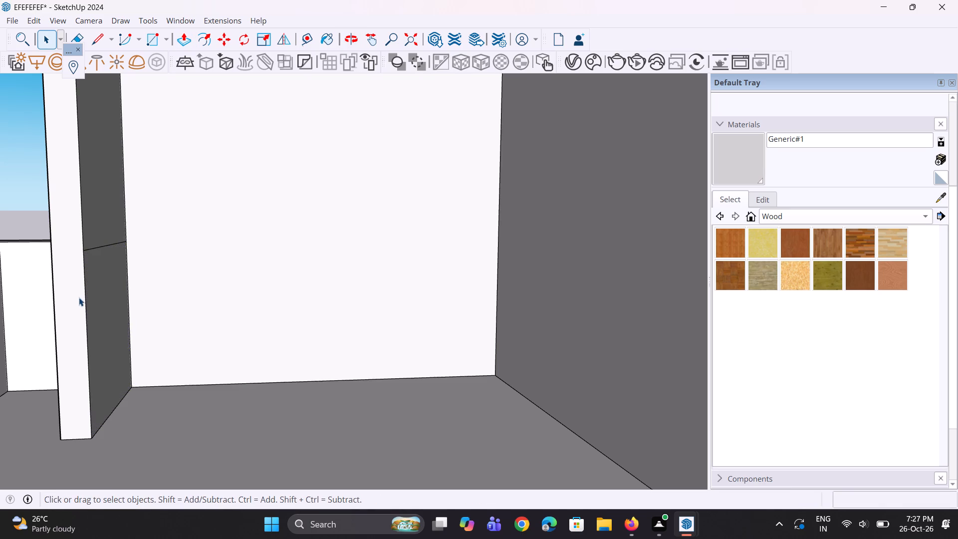
{"action": "scroll", "coordinate": [88, 291], "scroll_direction": "up", "scroll_amount": 2}
{"action": "type", "text": "er"}
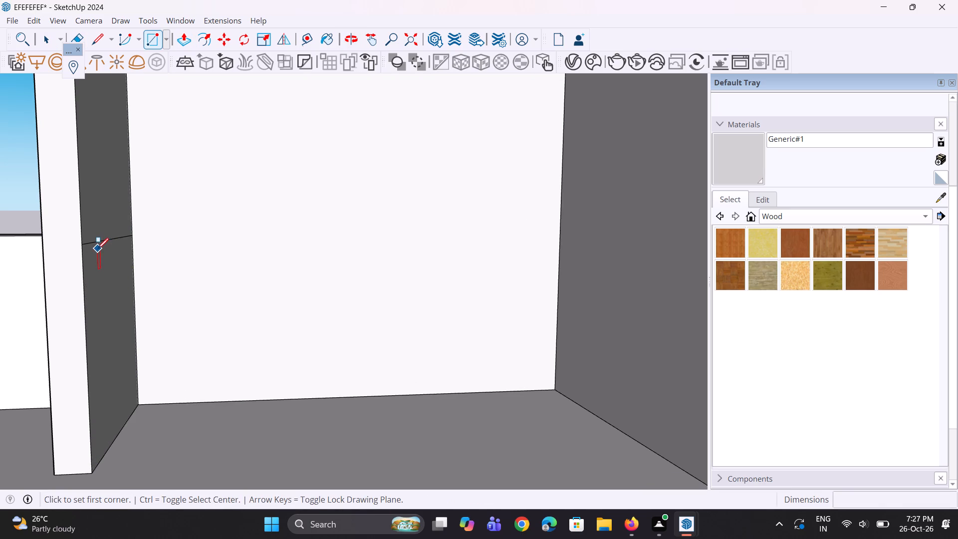
{"action": "type", "text": "b"}
{"action": "key", "text": "space"}
{"action": "key", "text": "space"}
{"action": "left_click", "coordinate": [84, 263]}
{"action": "scroll", "coordinate": [81, 265], "scroll_direction": "up", "scroll_amount": 2}
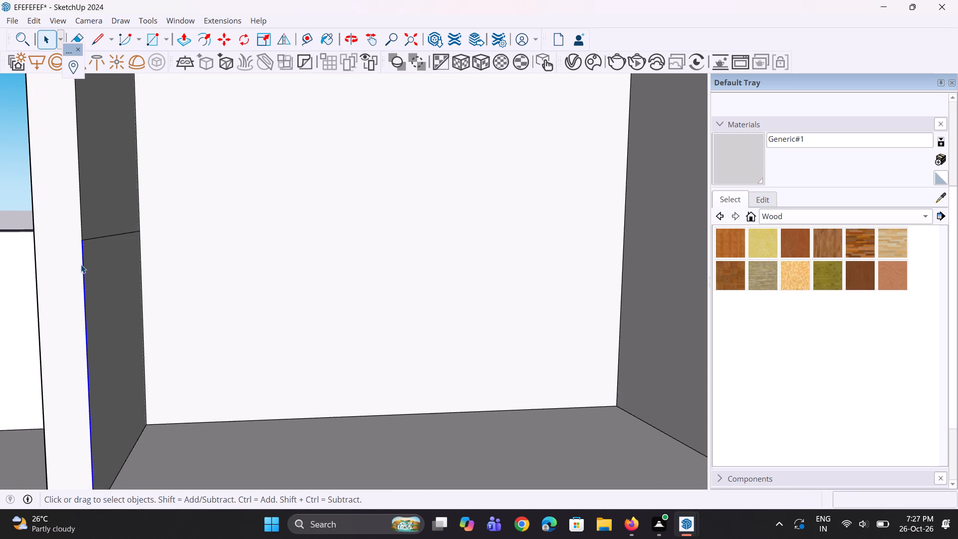
{"action": "scroll", "coordinate": [81, 265], "scroll_direction": "up", "scroll_amount": 1}
{"action": "key", "text": "m"}
{"action": "scroll", "coordinate": [80, 263], "scroll_direction": "up", "scroll_amount": 2}
{"action": "left_click", "coordinate": [84, 237]}
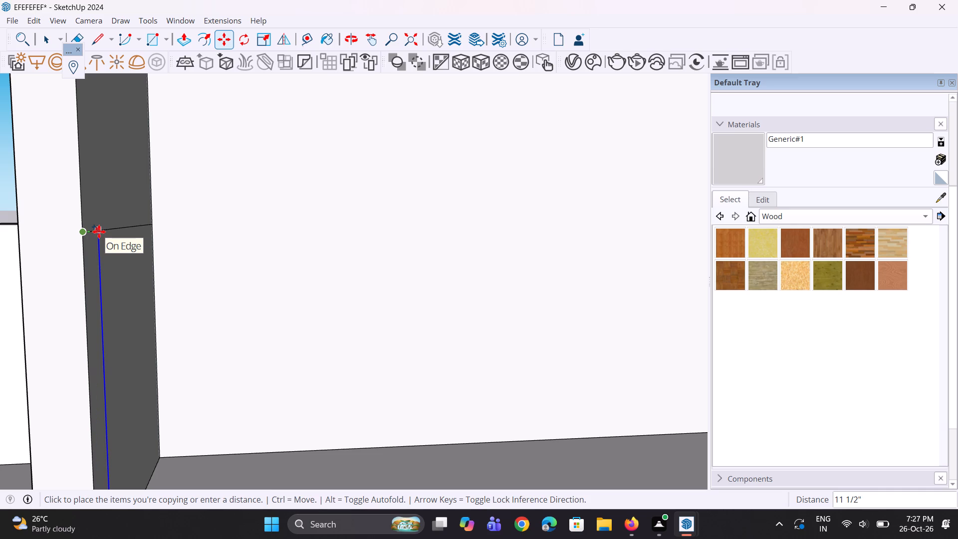
{"action": "type", "text": "1'"}
{"action": "key", "text": "Return"}
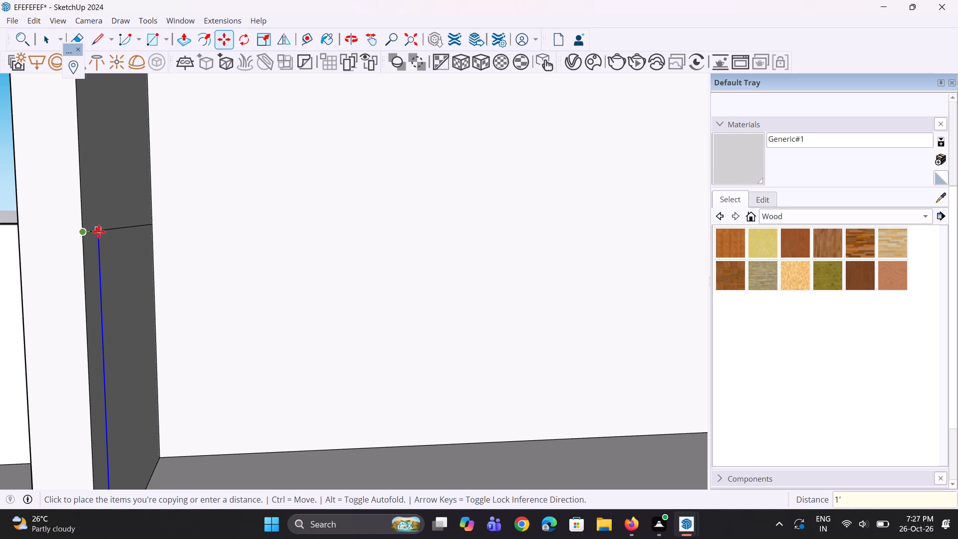
Extrude the 1' wide lower strip on the pier's inner face 4' 8" outward as a low wall.
{"action": "scroll", "coordinate": [97, 251], "scroll_direction": "up", "scroll_amount": 1}
{"action": "middle_click_drag", "start_coordinate": [90, 256], "coordinate": [65, 273]}
{"action": "key", "text": "p"}
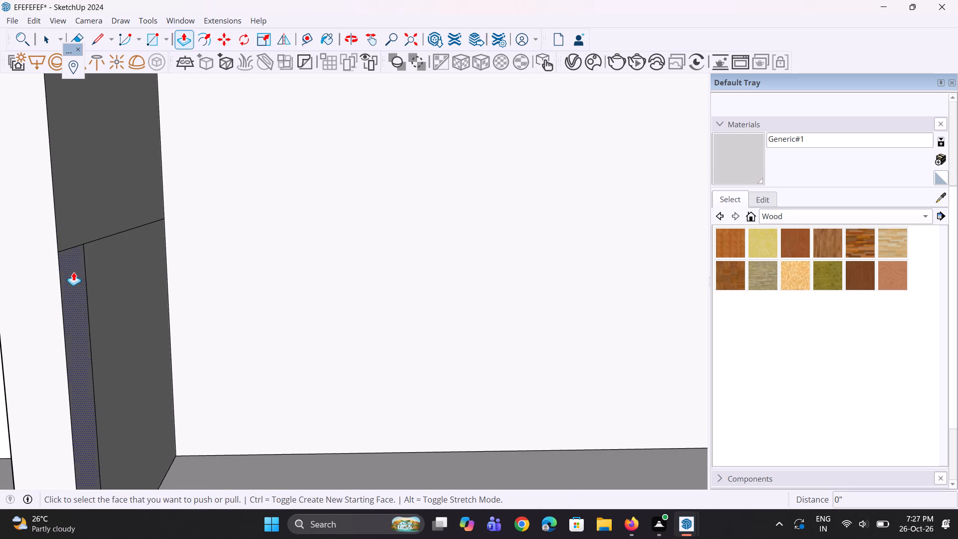
{"action": "left_click", "coordinate": [74, 272]}
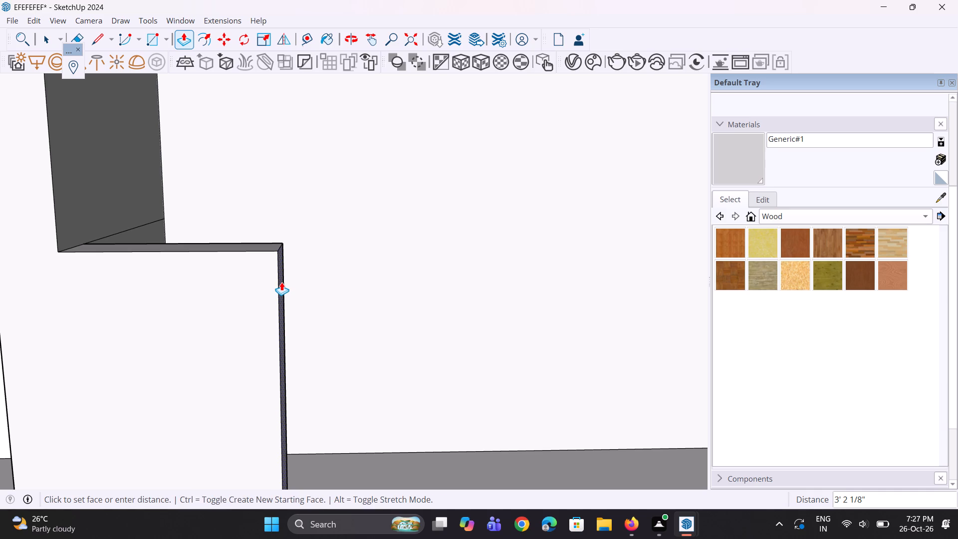
{"action": "left_click", "coordinate": [377, 281]}
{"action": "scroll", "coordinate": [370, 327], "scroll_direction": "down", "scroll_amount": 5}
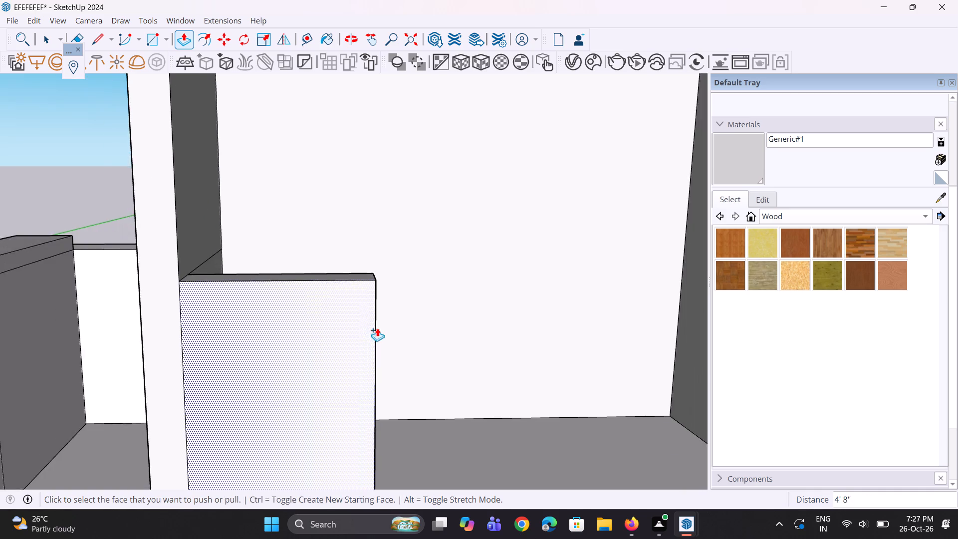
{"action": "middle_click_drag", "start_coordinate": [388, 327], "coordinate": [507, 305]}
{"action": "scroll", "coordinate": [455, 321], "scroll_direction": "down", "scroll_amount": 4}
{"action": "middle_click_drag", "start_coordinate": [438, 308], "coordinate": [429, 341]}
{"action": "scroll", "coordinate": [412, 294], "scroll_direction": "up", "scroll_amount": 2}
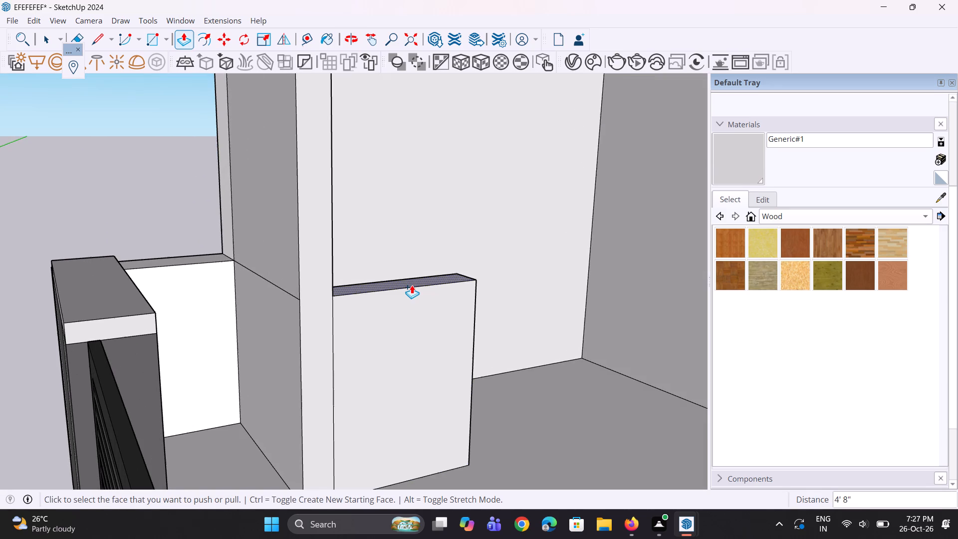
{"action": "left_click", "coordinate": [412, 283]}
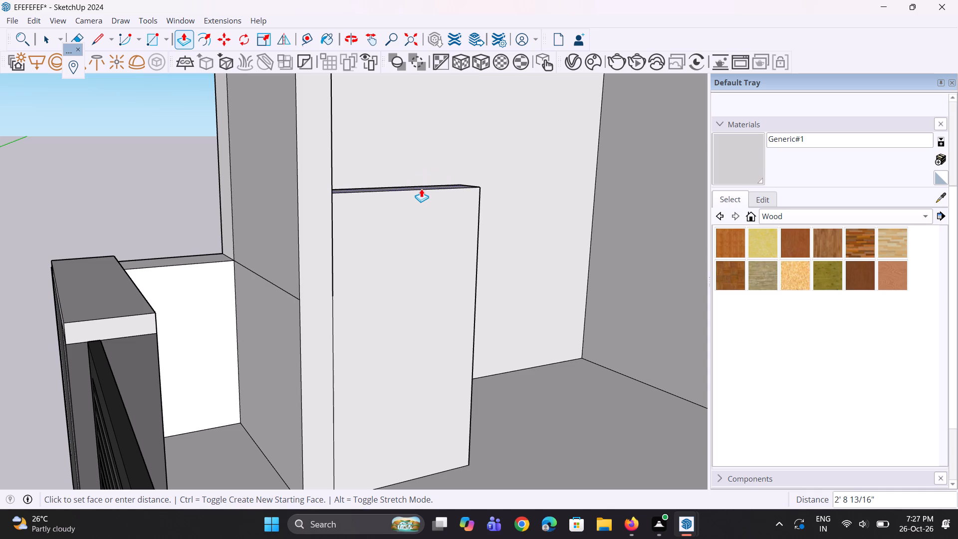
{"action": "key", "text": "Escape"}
Extend the low wall's end face about 10' 10 3/16" away from the pier with Push/Pull.
{"action": "middle_click_drag", "start_coordinate": [441, 254], "coordinate": [420, 276]}
{"action": "scroll", "coordinate": [440, 255], "scroll_direction": "up", "scroll_amount": 1}
{"action": "scroll", "coordinate": [509, 339], "scroll_direction": "up", "scroll_amount": 1}
{"action": "scroll", "coordinate": [509, 339], "scroll_direction": "down", "scroll_amount": 4}
{"action": "middle_click_drag", "start_coordinate": [501, 347], "coordinate": [382, 351]}
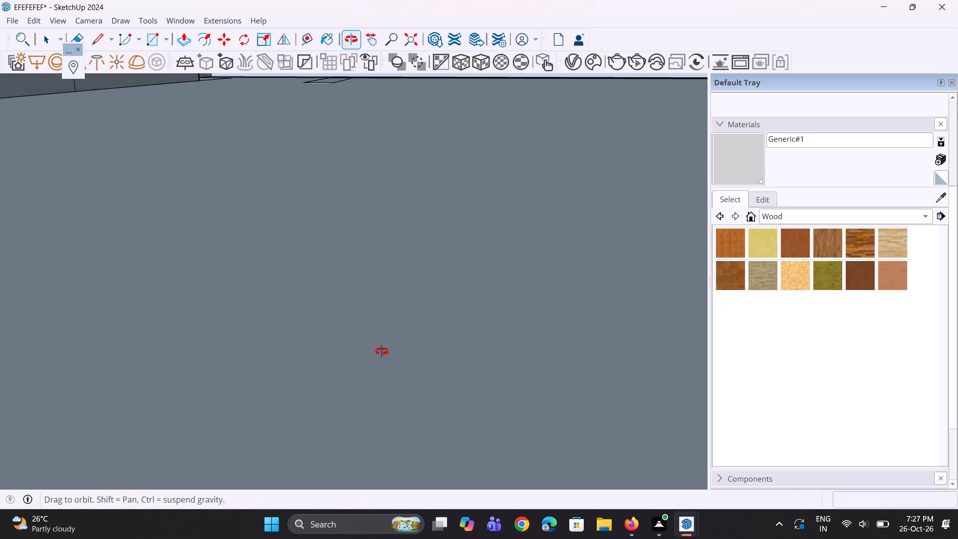
{"action": "middle_click_drag", "start_coordinate": [382, 351], "coordinate": [472, 330]}
{"action": "scroll", "coordinate": [461, 332], "scroll_direction": "down", "scroll_amount": 11}
{"action": "middle_click_drag", "start_coordinate": [527, 384], "coordinate": [418, 315]}
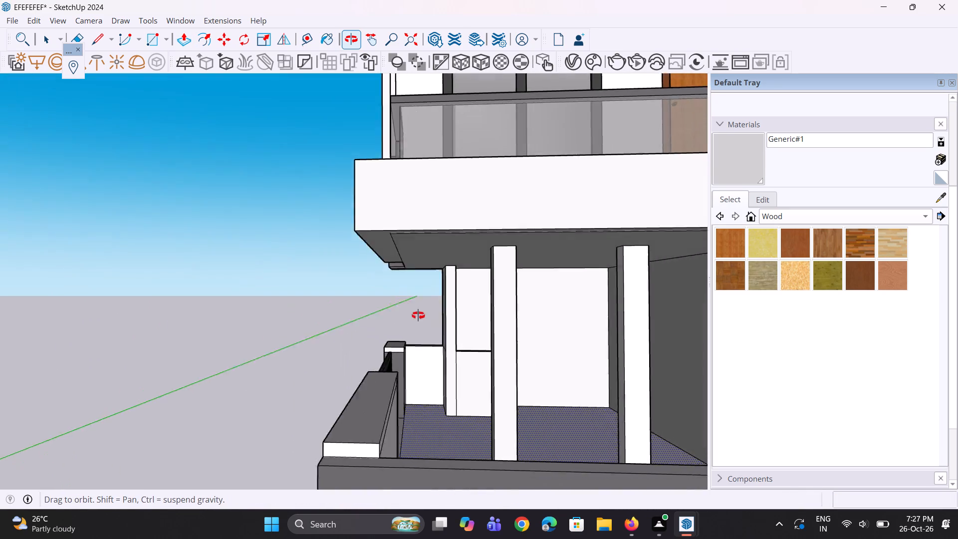
{"action": "middle_click_drag", "start_coordinate": [418, 315], "coordinate": [336, 326]}
{"action": "scroll", "coordinate": [533, 395], "scroll_direction": "up", "scroll_amount": 8}
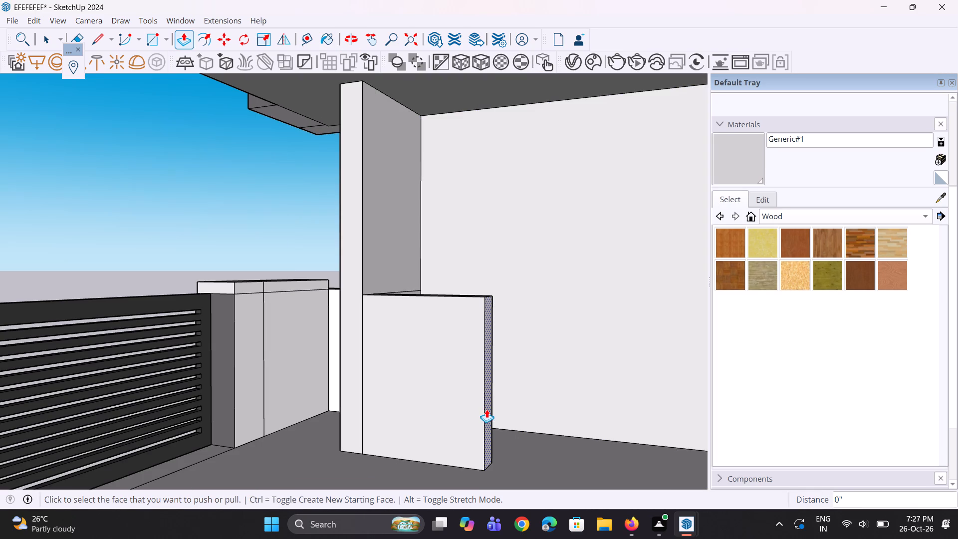
{"action": "left_click", "coordinate": [486, 409]}
{"action": "middle_click_drag", "start_coordinate": [569, 417], "coordinate": [707, 441]}
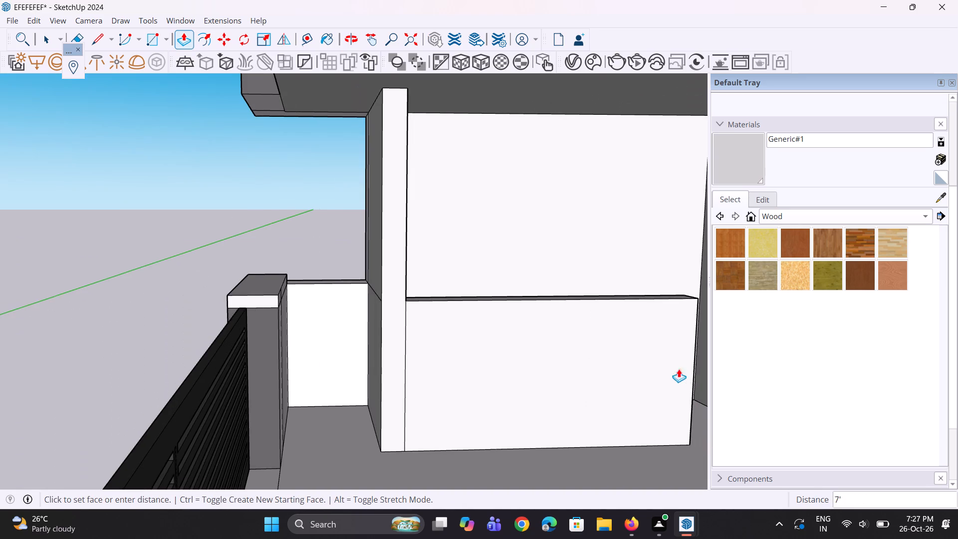
{"action": "scroll", "coordinate": [627, 383], "scroll_direction": "down", "scroll_amount": 7}
{"action": "scroll", "coordinate": [582, 381], "scroll_direction": "down", "scroll_amount": 5}
{"action": "middle_click_drag", "start_coordinate": [573, 387], "coordinate": [574, 387]}
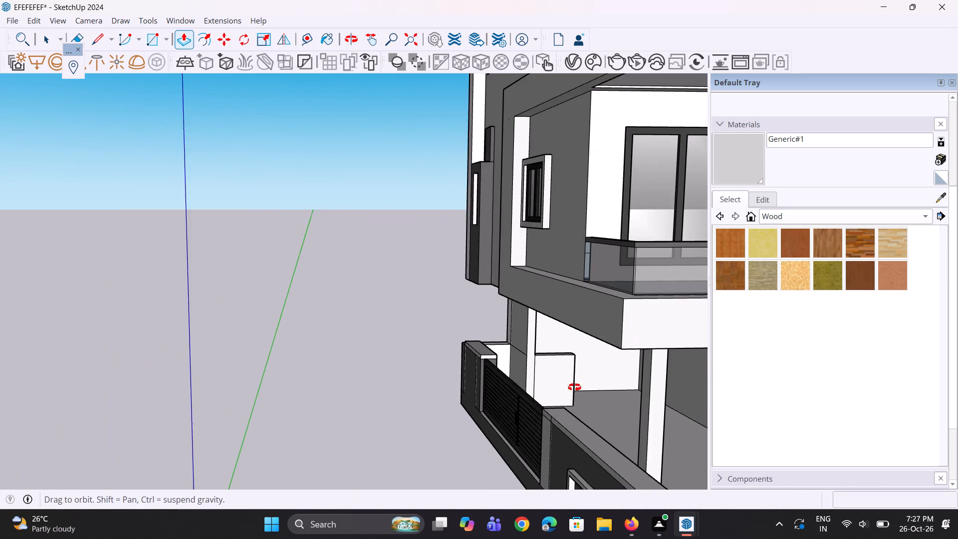
{"action": "middle_click_drag", "start_coordinate": [574, 387], "coordinate": [622, 381]}
{"action": "scroll", "coordinate": [634, 374], "scroll_direction": "up", "scroll_amount": 4}
{"action": "left_click", "coordinate": [653, 351]}
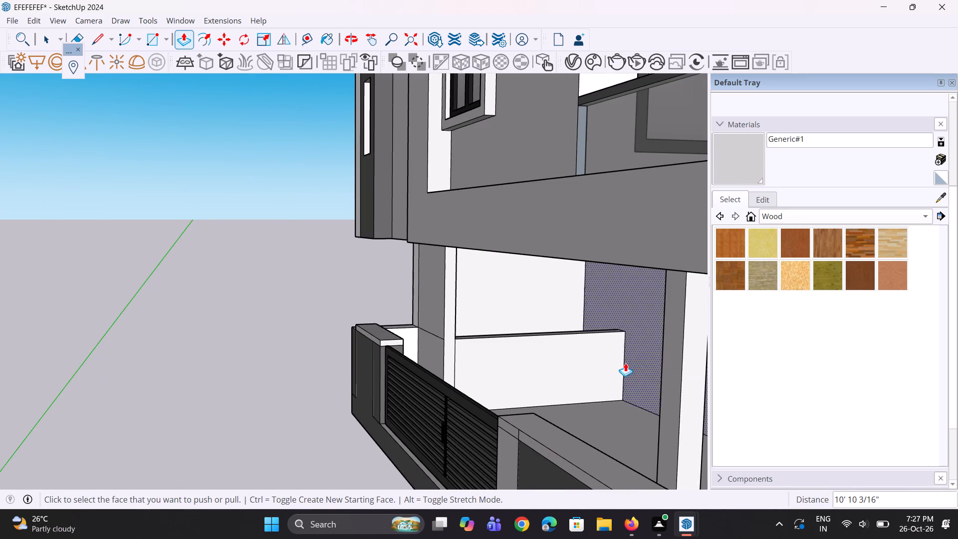
Raise the top face of the extended wall to about three quarters of the pier's height with Push/Pull.
{"action": "scroll", "coordinate": [523, 336], "scroll_direction": "up", "scroll_amount": 6}
{"action": "left_click", "coordinate": [519, 331]}
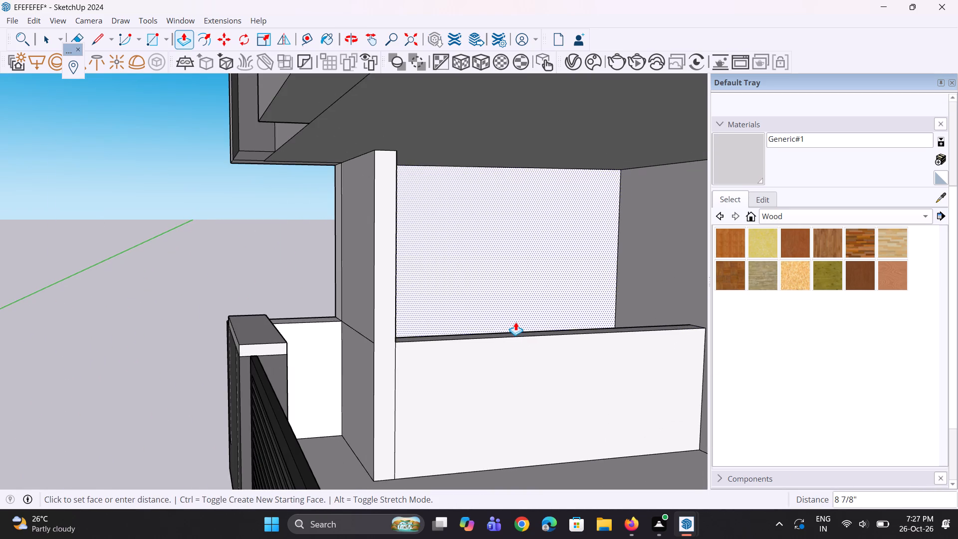
{"action": "key", "text": "Escape"}
{"action": "middle_click_drag", "start_coordinate": [478, 354], "coordinate": [487, 389]}
{"action": "scroll", "coordinate": [487, 389], "scroll_direction": "up", "scroll_amount": 3}
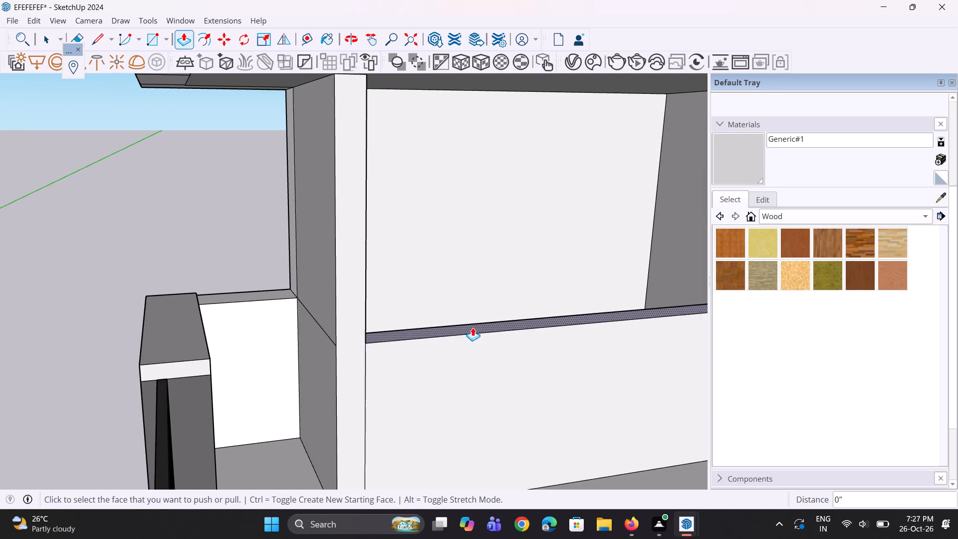
{"action": "left_click", "coordinate": [473, 327]}
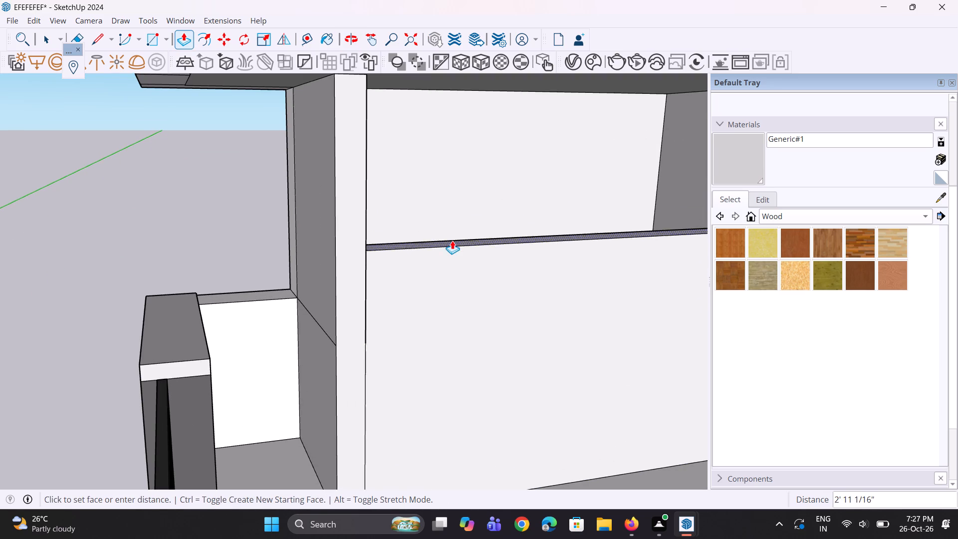
{"action": "left_click", "coordinate": [447, 204]}
Draw a door outline about 4' 3 7/8" by 8' 5 15/16" on the wall's front face, near its free end and reaching the floor.
{"action": "scroll", "coordinate": [424, 311], "scroll_direction": "down", "scroll_amount": 5}
{"action": "middle_click_drag", "start_coordinate": [432, 331], "coordinate": [424, 284]}
{"action": "scroll", "coordinate": [483, 336], "scroll_direction": "up", "scroll_amount": 2}
{"action": "key", "text": "r"}
{"action": "scroll", "coordinate": [566, 306], "scroll_direction": "up", "scroll_amount": 2}
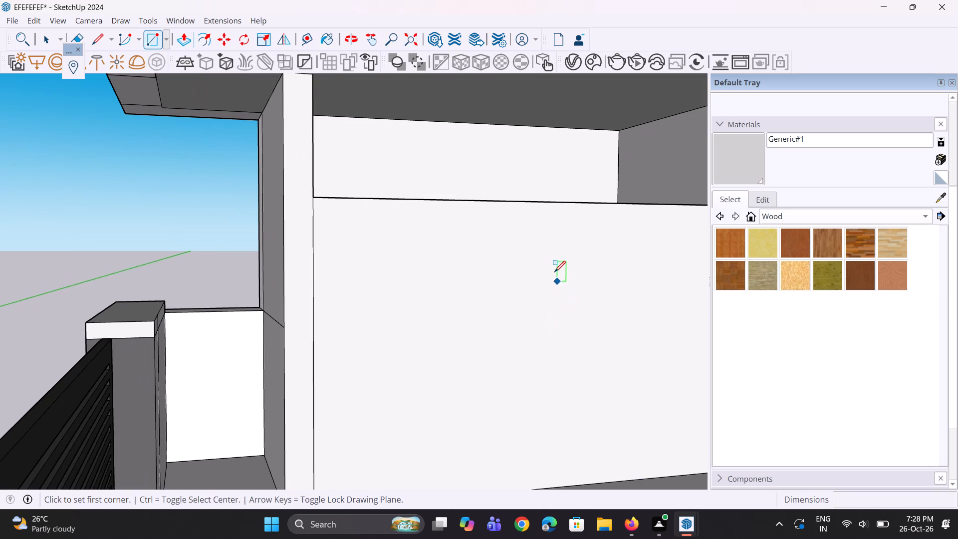
{"action": "scroll", "coordinate": [554, 252], "scroll_direction": "up", "scroll_amount": 1}
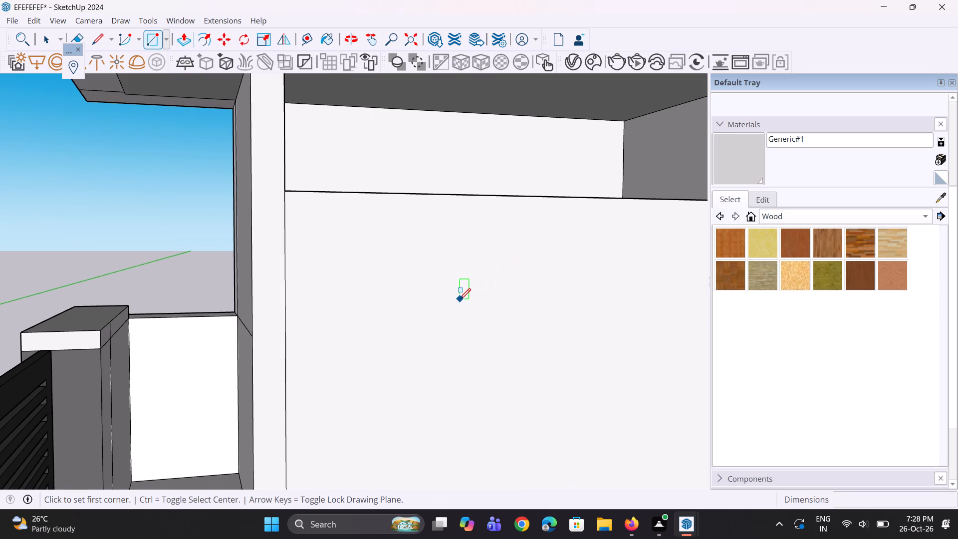
{"action": "scroll", "coordinate": [455, 322], "scroll_direction": "down", "scroll_amount": 5}
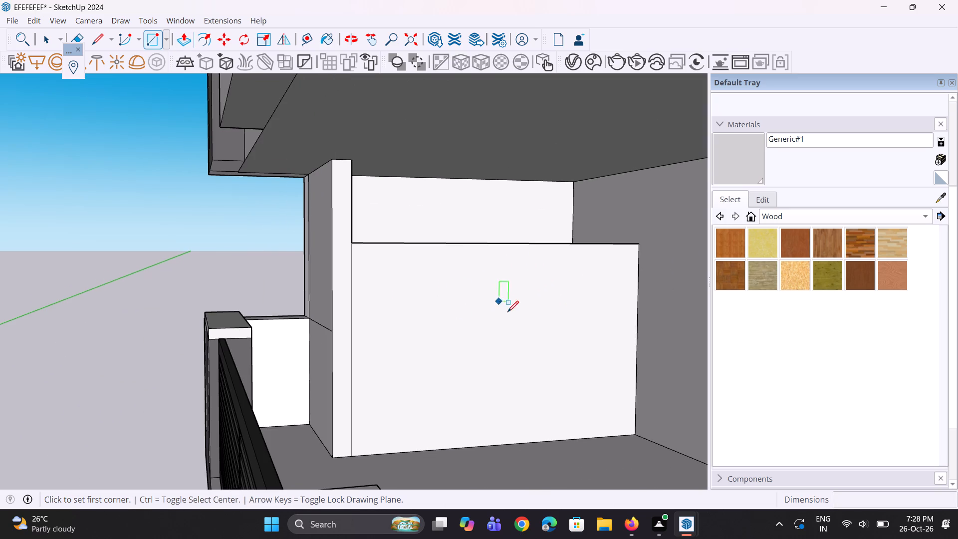
{"action": "scroll", "coordinate": [484, 333], "scroll_direction": "down", "scroll_amount": 2}
{"action": "scroll", "coordinate": [501, 331], "scroll_direction": "up", "scroll_amount": 3}
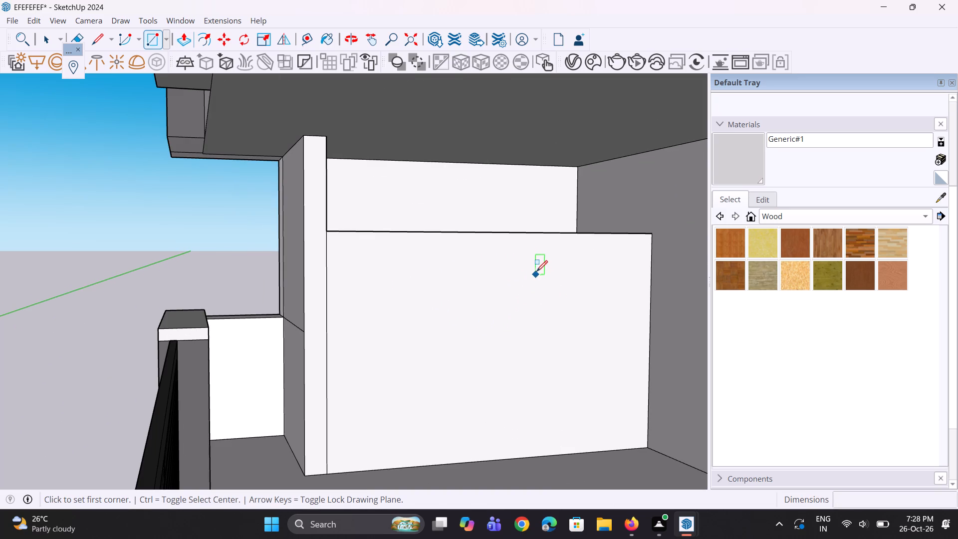
{"action": "left_click", "coordinate": [536, 270]}
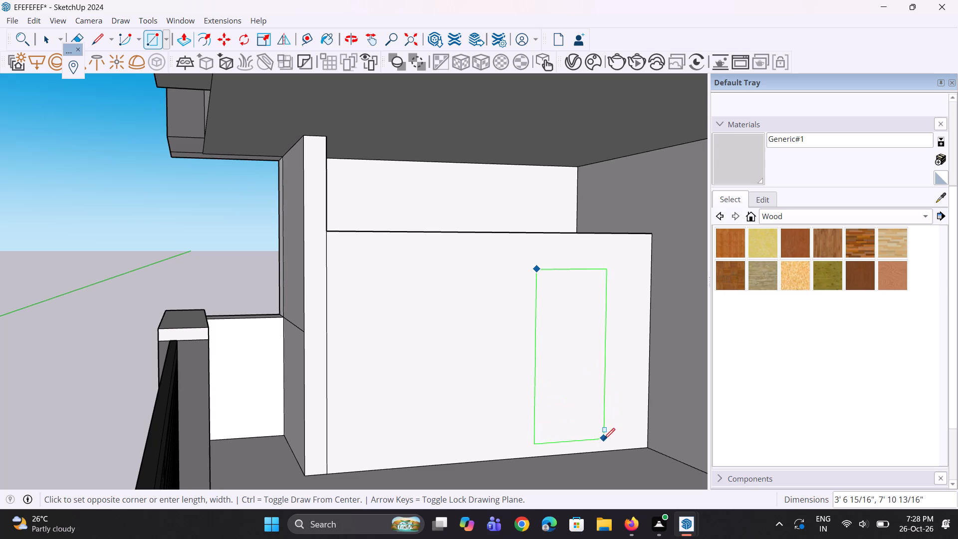
{"action": "left_click", "coordinate": [618, 449]}
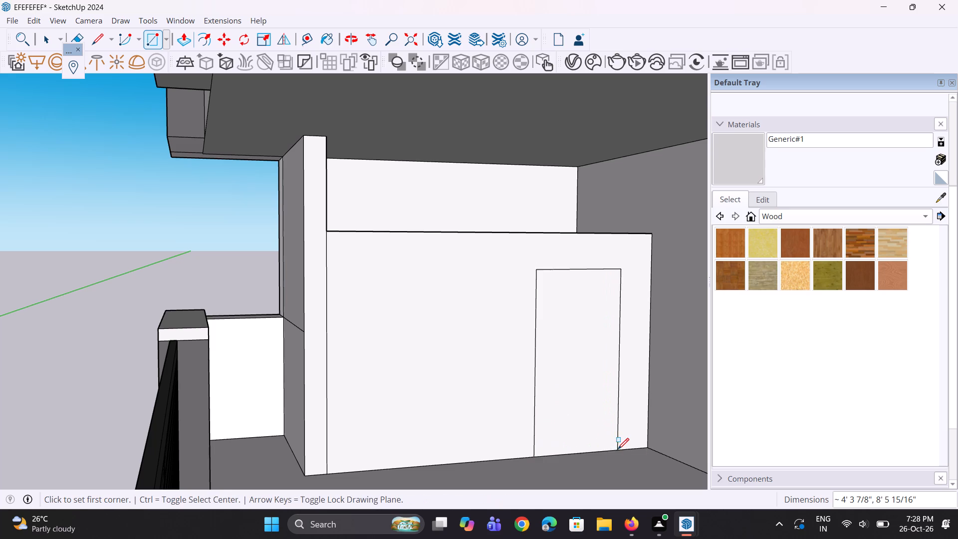
Move the top edge of the door outline down 1'.
{"action": "key", "text": "space"}
{"action": "key", "text": "space"}
{"action": "left_click", "coordinate": [551, 269]}
{"action": "scroll", "coordinate": [539, 273], "scroll_direction": "up", "scroll_amount": 2}
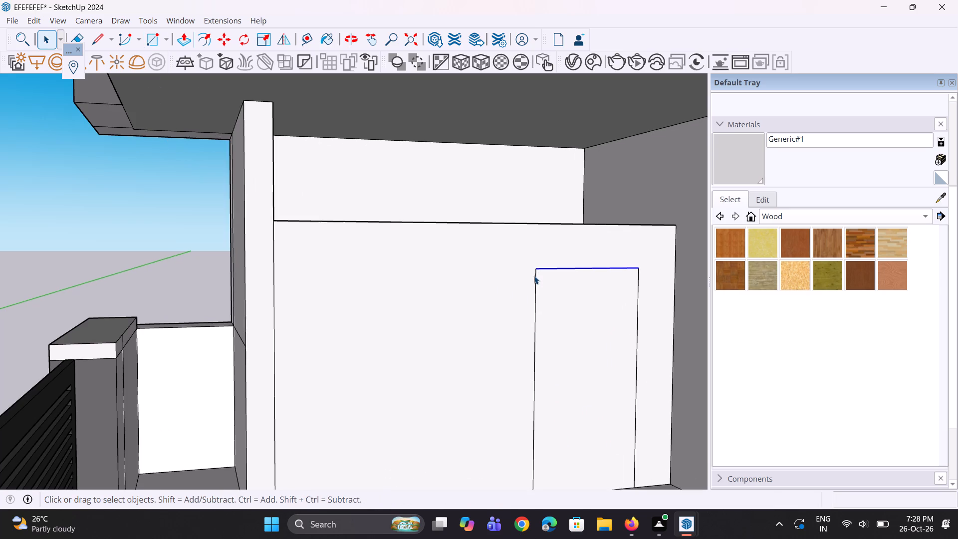
{"action": "key", "text": "m"}
{"action": "left_click", "coordinate": [533, 270]}
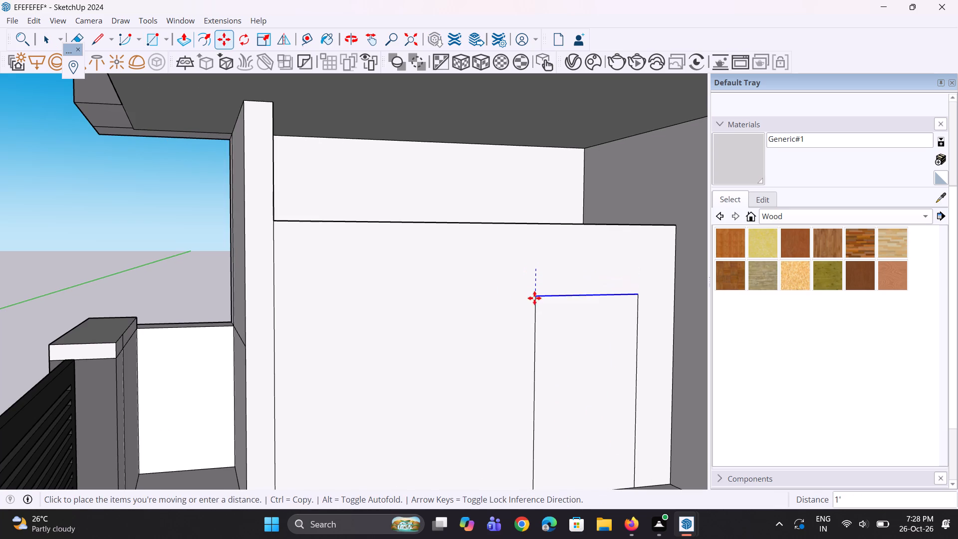
{"action": "left_click", "coordinate": [539, 297]}
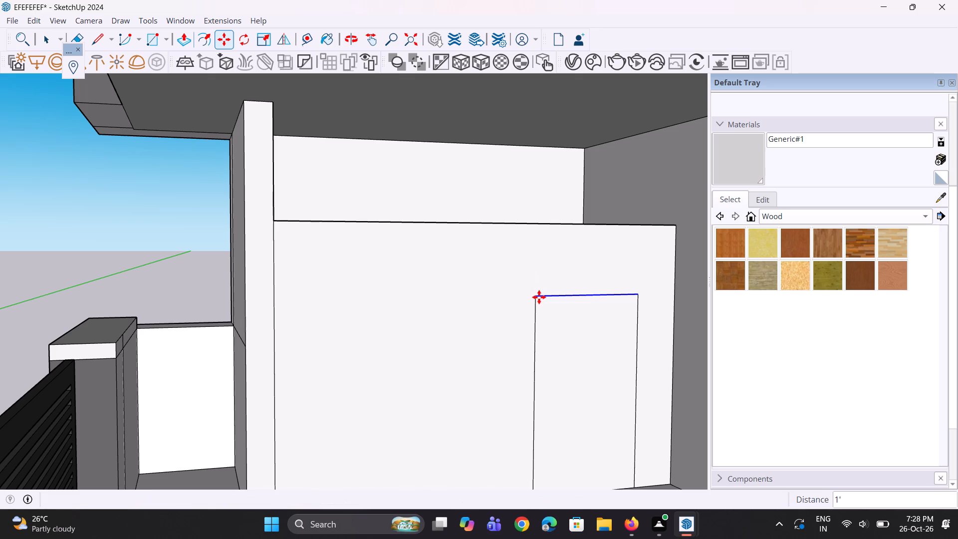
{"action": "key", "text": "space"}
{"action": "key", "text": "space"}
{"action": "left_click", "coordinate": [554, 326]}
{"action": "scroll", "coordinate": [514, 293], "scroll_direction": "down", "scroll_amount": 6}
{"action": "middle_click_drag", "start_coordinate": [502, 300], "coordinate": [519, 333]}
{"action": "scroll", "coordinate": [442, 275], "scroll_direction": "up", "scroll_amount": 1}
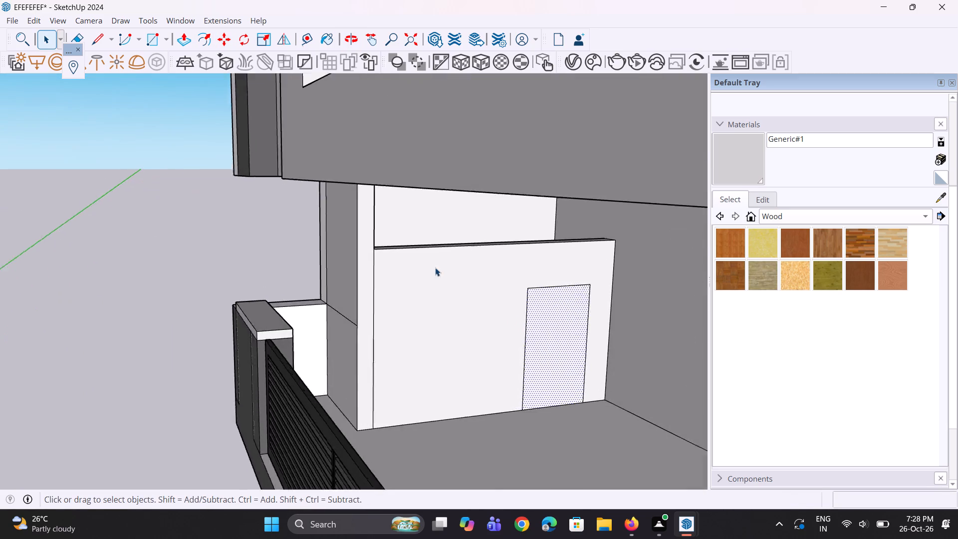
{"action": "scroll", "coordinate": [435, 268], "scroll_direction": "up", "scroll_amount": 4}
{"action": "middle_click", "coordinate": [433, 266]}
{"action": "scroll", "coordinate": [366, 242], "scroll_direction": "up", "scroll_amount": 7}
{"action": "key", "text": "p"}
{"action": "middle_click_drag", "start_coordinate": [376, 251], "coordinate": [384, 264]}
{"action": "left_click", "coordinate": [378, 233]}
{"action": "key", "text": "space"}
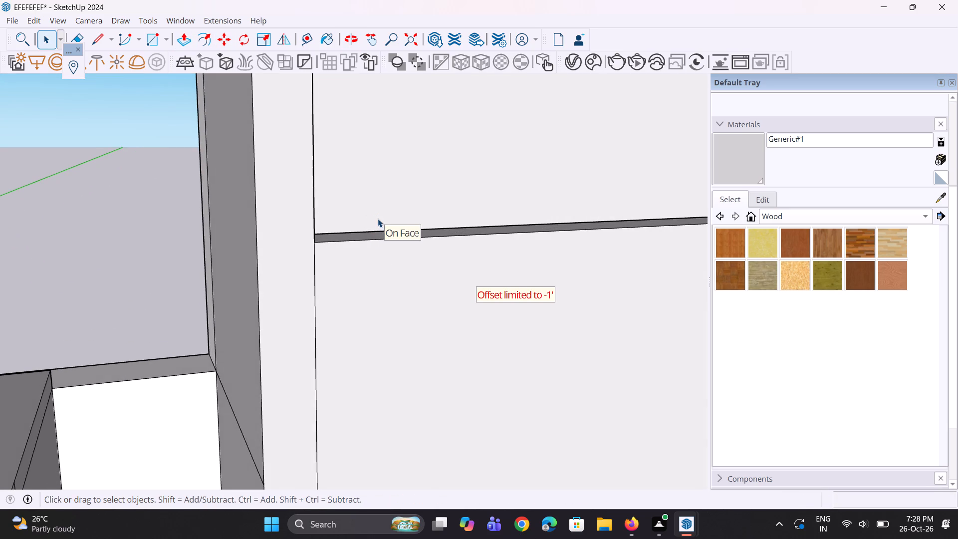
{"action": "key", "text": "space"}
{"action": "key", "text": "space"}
Raise the wall's narrow top face slightly with two successive Push/Pull operations.
{"action": "scroll", "coordinate": [378, 219], "scroll_direction": "up", "scroll_amount": 5}
{"action": "key", "text": "space"}
{"action": "key", "text": "space"}
{"action": "key", "text": "p"}
{"action": "left_click", "coordinate": [381, 253]}
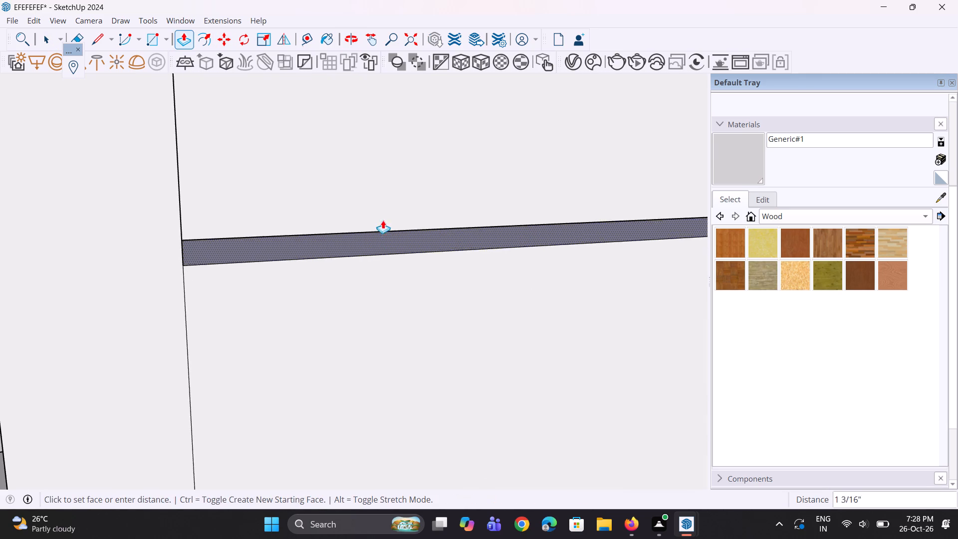
{"action": "left_click", "coordinate": [385, 195]}
{"action": "scroll", "coordinate": [410, 264], "scroll_direction": "down", "scroll_amount": 11}
{"action": "scroll", "coordinate": [397, 266], "scroll_direction": "up", "scroll_amount": 1}
{"action": "middle_click_drag", "start_coordinate": [397, 266], "coordinate": [397, 256]}
{"action": "scroll", "coordinate": [408, 302], "scroll_direction": "down", "scroll_amount": 5}
{"action": "scroll", "coordinate": [404, 263], "scroll_direction": "up", "scroll_amount": 3}
{"action": "left_click", "coordinate": [397, 254]}
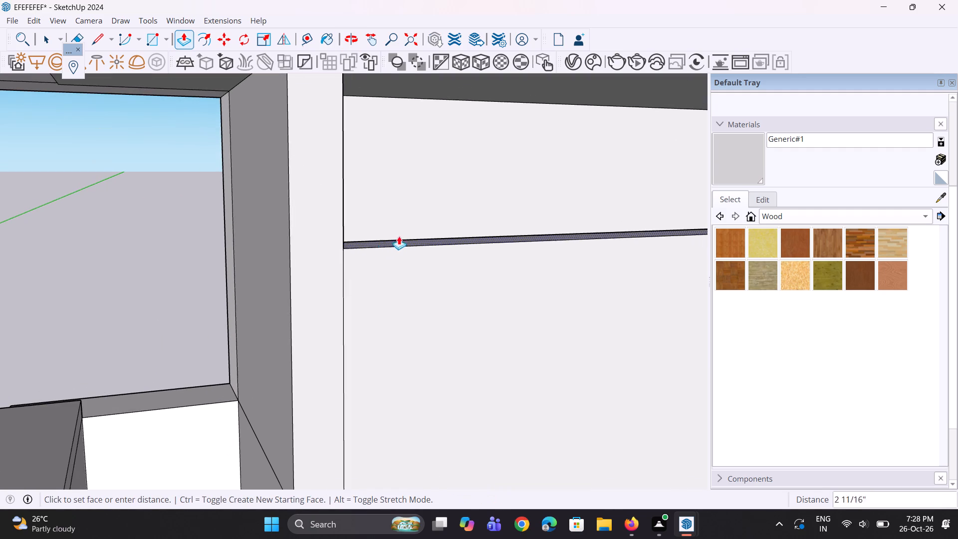
{"action": "left_click", "coordinate": [400, 230]}
Draw a small rectangle about 4 5/16" by 1 3/4" on the wall's top face, near the pier.
{"action": "scroll", "coordinate": [397, 306], "scroll_direction": "down", "scroll_amount": 4}
{"action": "middle_click_drag", "start_coordinate": [390, 282], "coordinate": [407, 275]}
{"action": "scroll", "coordinate": [402, 316], "scroll_direction": "up", "scroll_amount": 1}
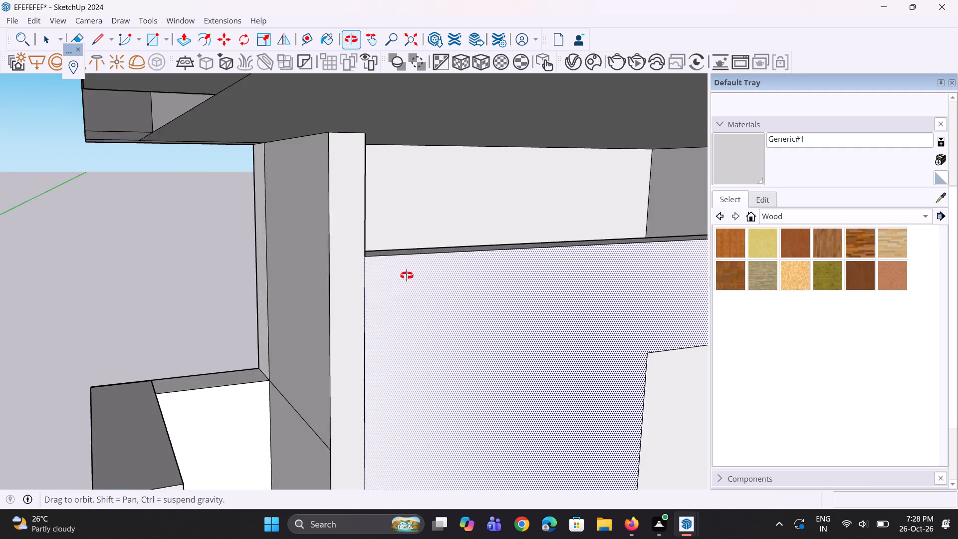
{"action": "middle_click_drag", "start_coordinate": [407, 275], "coordinate": [409, 271]}
{"action": "scroll", "coordinate": [394, 250], "scroll_direction": "up", "scroll_amount": 7}
{"action": "middle_click_drag", "start_coordinate": [394, 250], "coordinate": [391, 289]}
{"action": "scroll", "coordinate": [388, 297], "scroll_direction": "up", "scroll_amount": 3}
{"action": "key", "text": "r"}
{"action": "scroll", "coordinate": [385, 298], "scroll_direction": "up", "scroll_amount": 3}
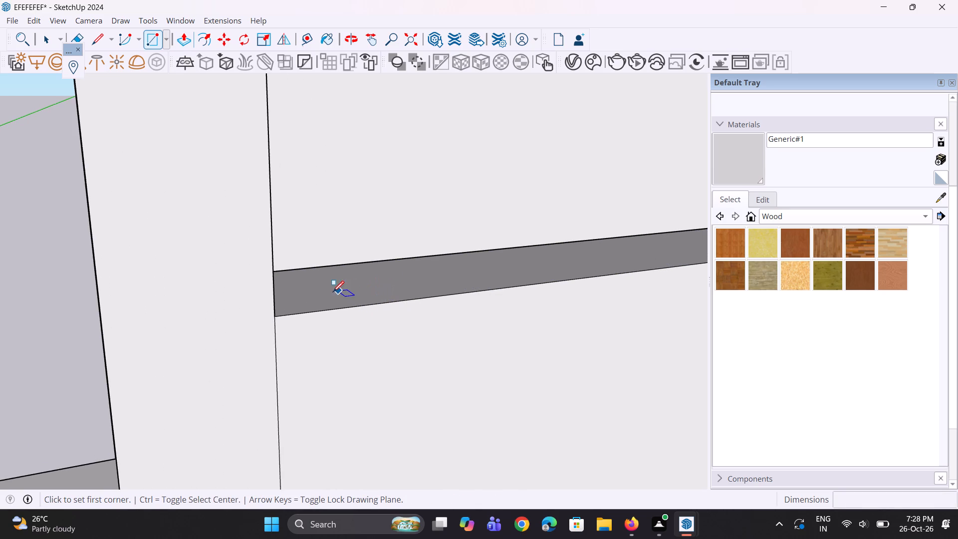
{"action": "left_click_drag", "start_coordinate": [321, 277], "coordinate": [320, 282]}
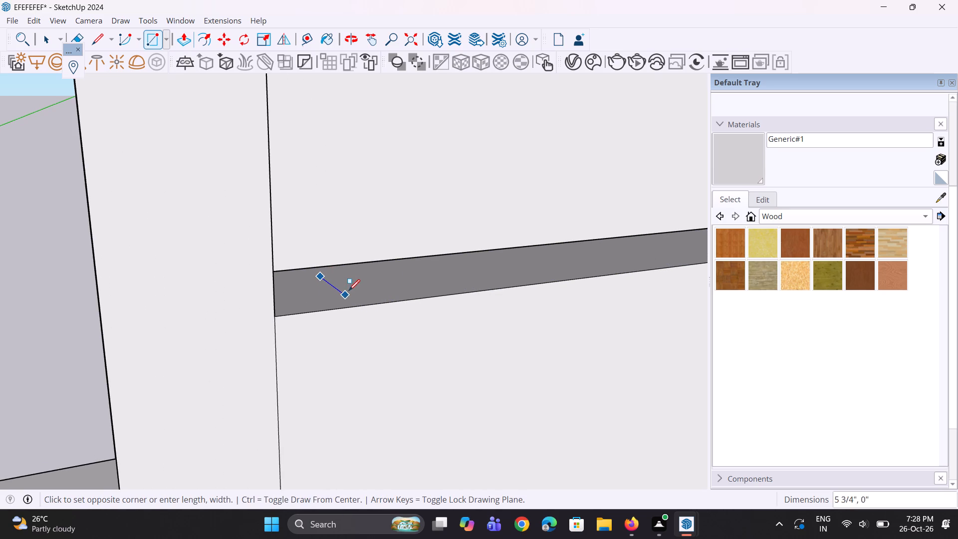
{"action": "left_click", "coordinate": [359, 288]}
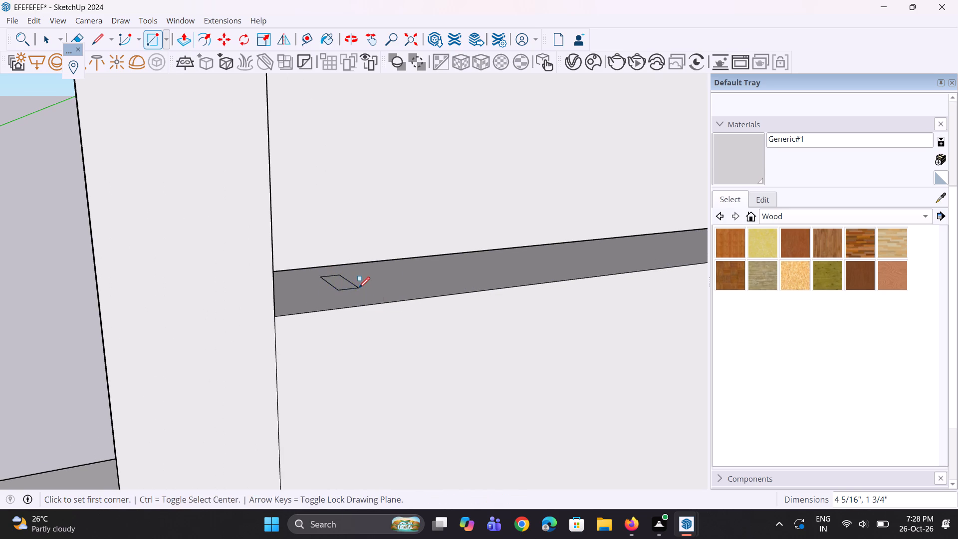
Copy the small rectangular face about 4 11/16" along the wall's top face, away from the pier.
{"action": "middle_click_drag", "start_coordinate": [353, 310], "coordinate": [355, 337]}
{"action": "key", "text": "space"}
{"action": "left_click_drag", "start_coordinate": [344, 274], "coordinate": [344, 279]}
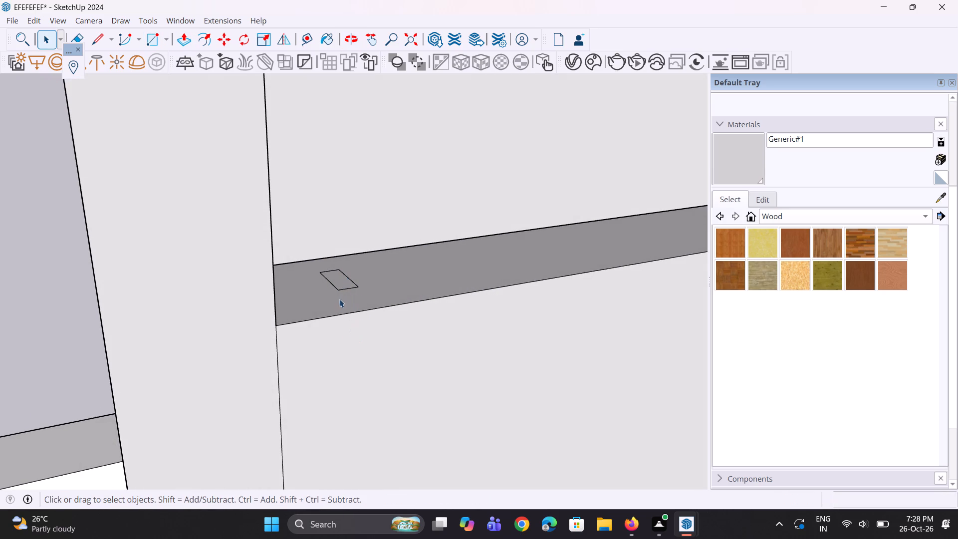
{"action": "middle_click_drag", "start_coordinate": [330, 287], "coordinate": [317, 388]}
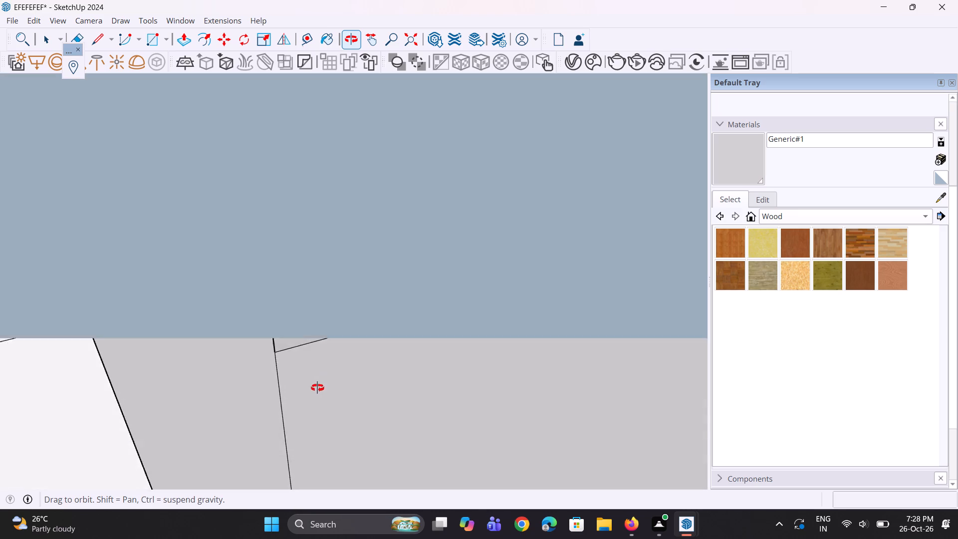
{"action": "middle_click_drag", "start_coordinate": [317, 388], "coordinate": [334, 369]}
{"action": "scroll", "coordinate": [356, 310], "scroll_direction": "up", "scroll_amount": 5}
{"action": "left_click", "coordinate": [336, 258]}
{"action": "scroll", "coordinate": [333, 269], "scroll_direction": "up", "scroll_amount": 2}
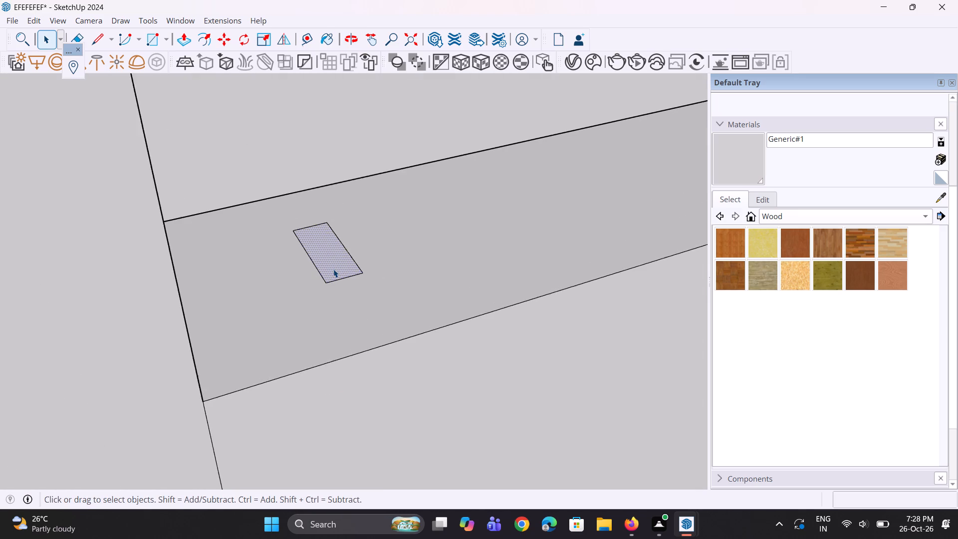
{"action": "scroll", "coordinate": [333, 269], "scroll_direction": "up", "scroll_amount": 1}
{"action": "key", "text": "m"}
{"action": "left_click", "coordinate": [330, 260]}
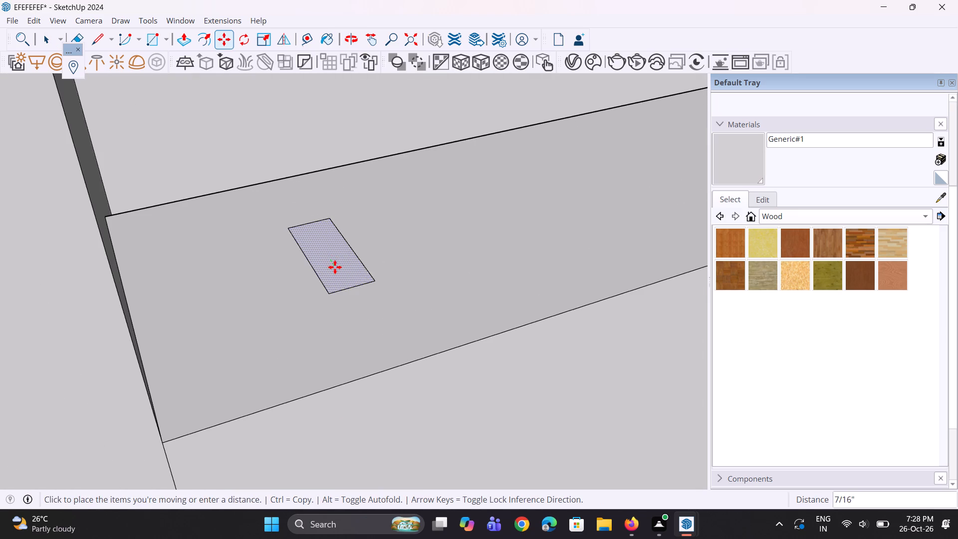
{"action": "key", "text": "Escape"}
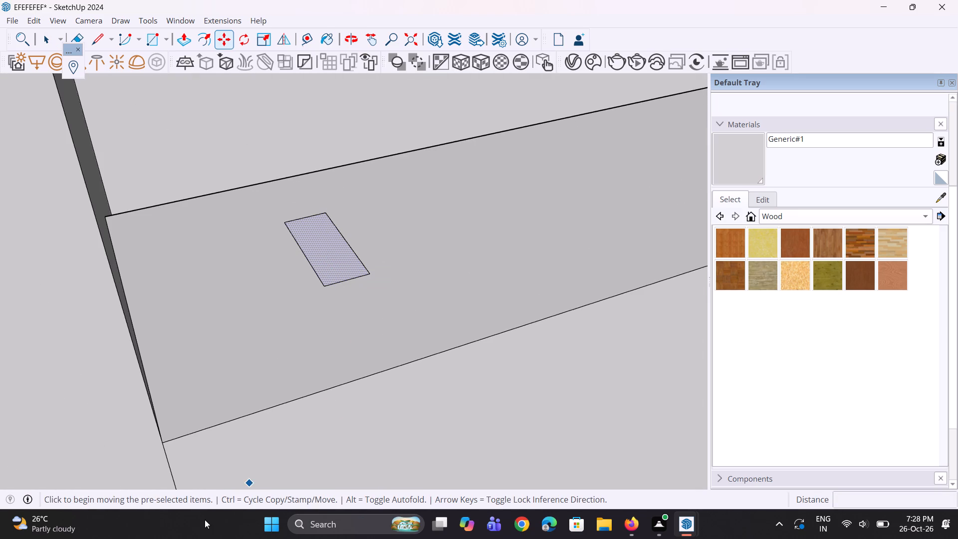
{"action": "scroll", "coordinate": [207, 516], "scroll_direction": "down", "scroll_amount": 3}
{"action": "scroll", "coordinate": [324, 359], "scroll_direction": "down", "scroll_amount": 4}
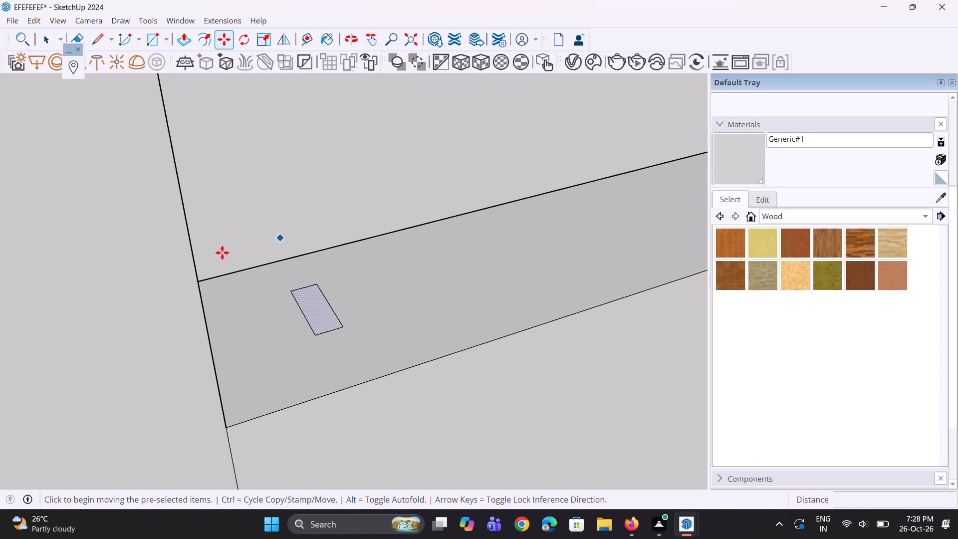
{"action": "key", "text": "m"}
{"action": "key", "text": "m"}
{"action": "scroll", "coordinate": [340, 351], "scroll_direction": "up", "scroll_amount": 1}
{"action": "left_click", "coordinate": [312, 315]}
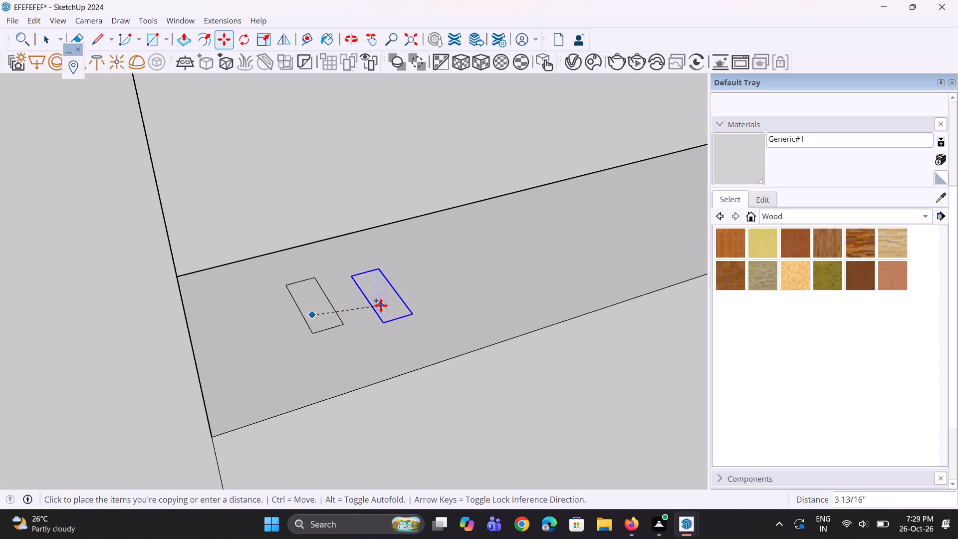
{"action": "left_click", "coordinate": [390, 290]}
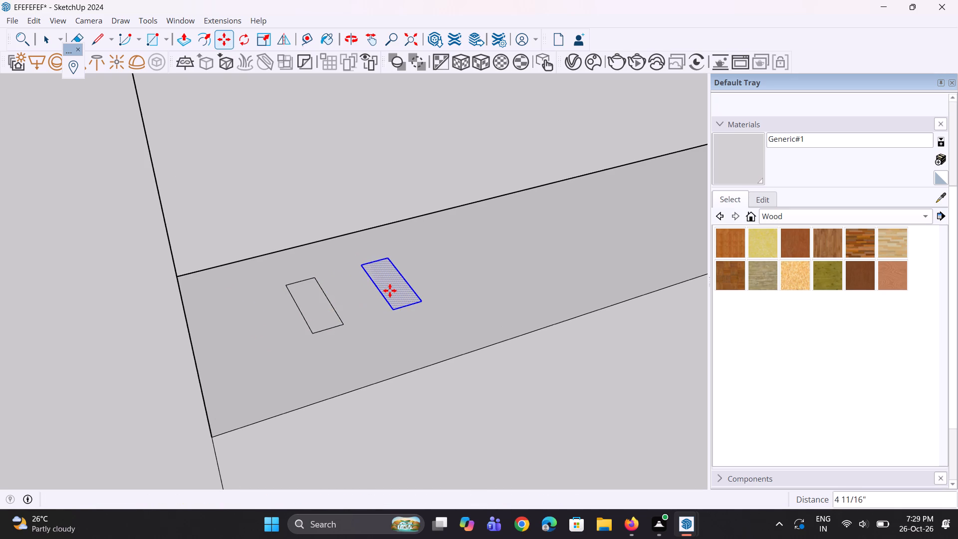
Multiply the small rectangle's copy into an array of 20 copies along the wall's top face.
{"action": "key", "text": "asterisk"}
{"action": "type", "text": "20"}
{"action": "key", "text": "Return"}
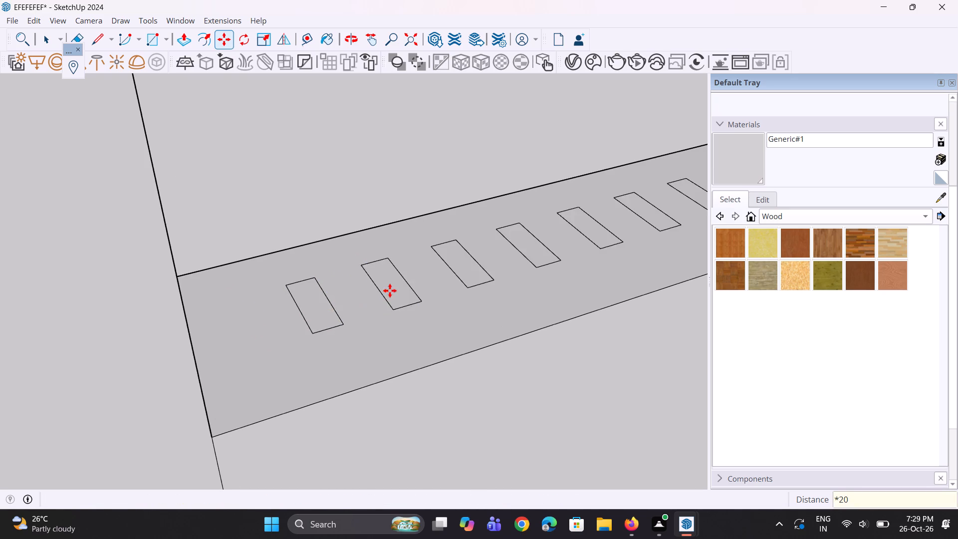
Examine the row of small rectangles and how far it reaches along the wall's top face.
{"action": "scroll", "coordinate": [391, 326], "scroll_direction": "down", "scroll_amount": 11}
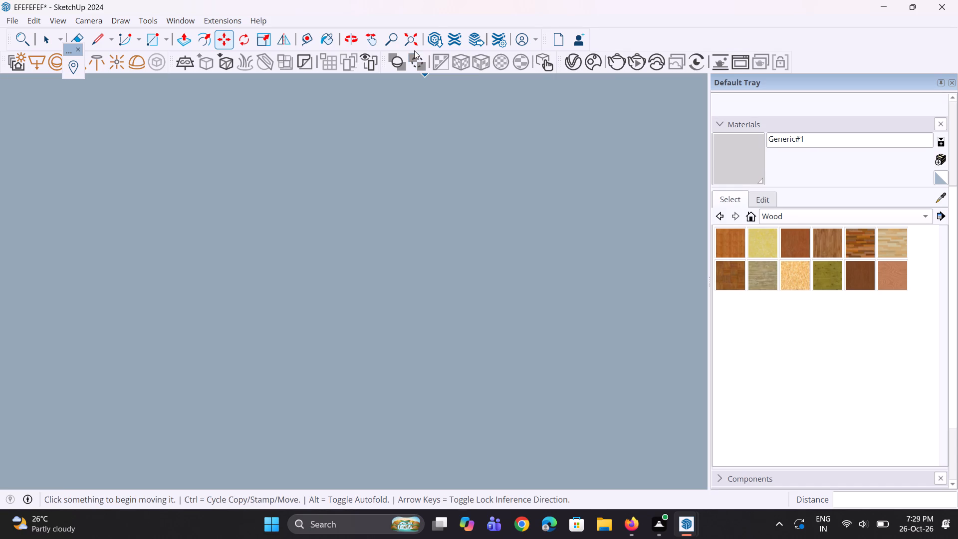
{"action": "left_click", "coordinate": [414, 50]}
{"action": "left_click", "coordinate": [408, 37]}
{"action": "scroll", "coordinate": [401, 266], "scroll_direction": "down", "scroll_amount": 3}
{"action": "scroll", "coordinate": [344, 402], "scroll_direction": "up", "scroll_amount": 8}
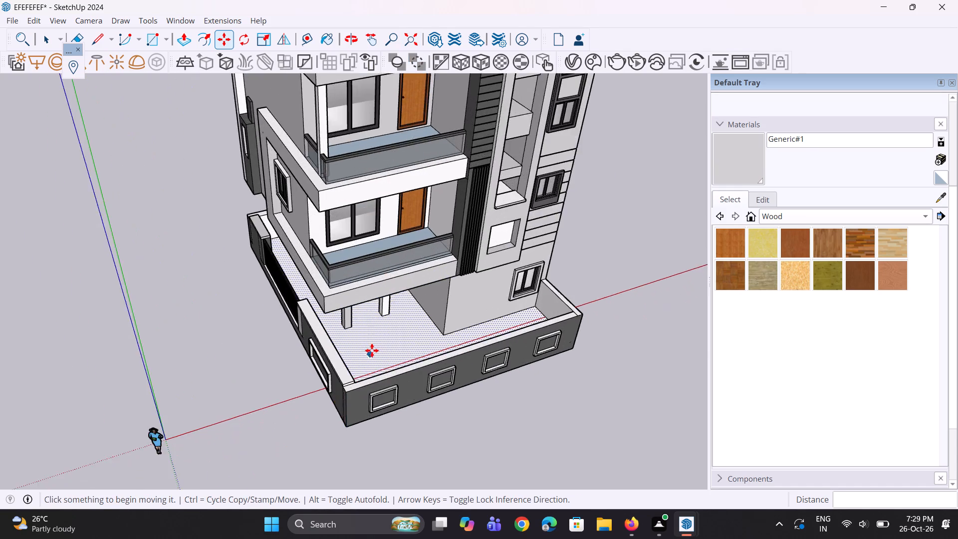
{"action": "scroll", "coordinate": [372, 350], "scroll_direction": "up", "scroll_amount": 6}
{"action": "scroll", "coordinate": [337, 388], "scroll_direction": "down", "scroll_amount": 6}
{"action": "middle_click_drag", "start_coordinate": [363, 381], "coordinate": [435, 259]}
{"action": "scroll", "coordinate": [430, 269], "scroll_direction": "up", "scroll_amount": 1}
{"action": "scroll", "coordinate": [220, 263], "scroll_direction": "up", "scroll_amount": 7}
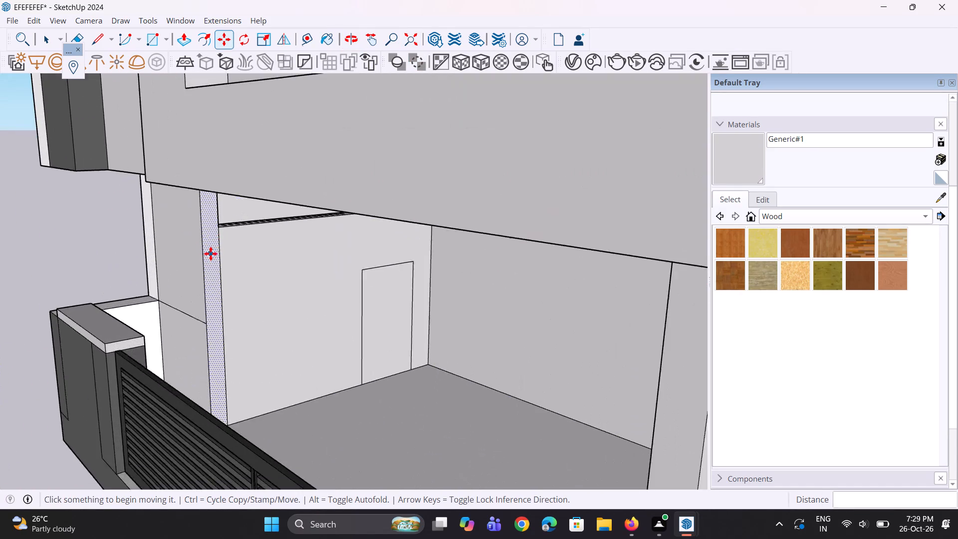
{"action": "scroll", "coordinate": [211, 254], "scroll_direction": "up", "scroll_amount": 12}
{"action": "middle_click_drag", "start_coordinate": [336, 208], "coordinate": [279, 262]}
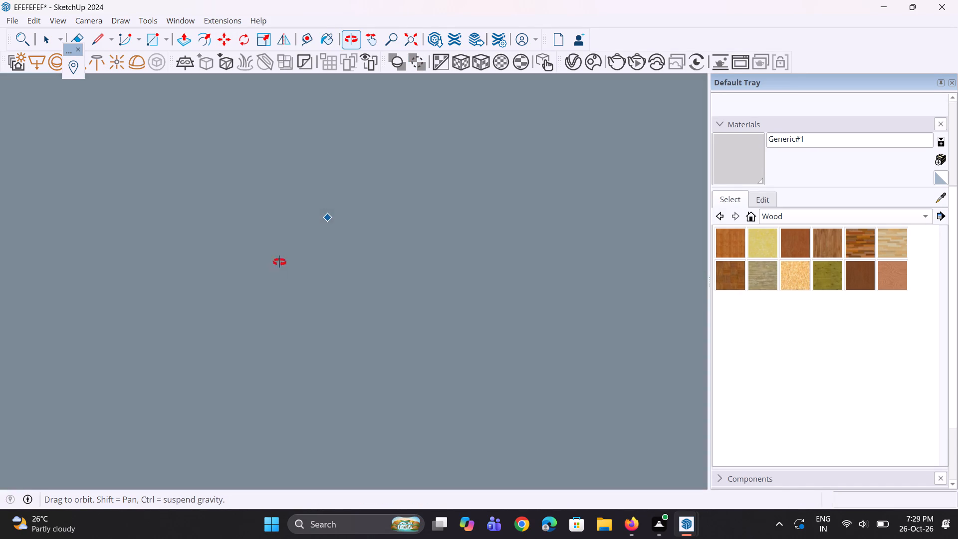
{"action": "middle_click_drag", "start_coordinate": [279, 262], "coordinate": [314, 219]}
{"action": "scroll", "coordinate": [249, 336], "scroll_direction": "up", "scroll_amount": 4}
{"action": "scroll", "coordinate": [363, 478], "scroll_direction": "down", "scroll_amount": 3}
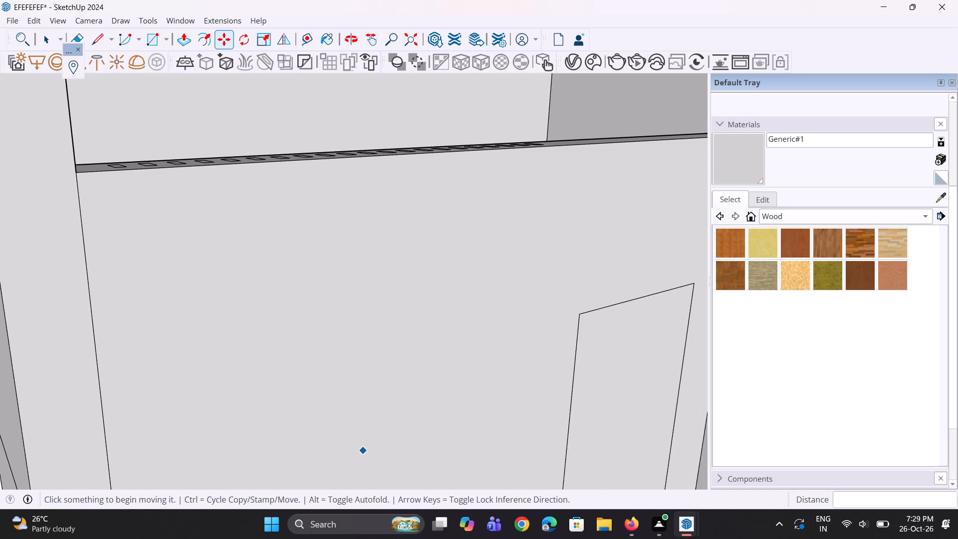
{"action": "scroll", "coordinate": [396, 538], "scroll_direction": "down", "scroll_amount": 1}
{"action": "scroll", "coordinate": [152, 413], "scroll_direction": "down", "scroll_amount": 2}
{"action": "middle_click_drag", "start_coordinate": [266, 364], "coordinate": [248, 413]}
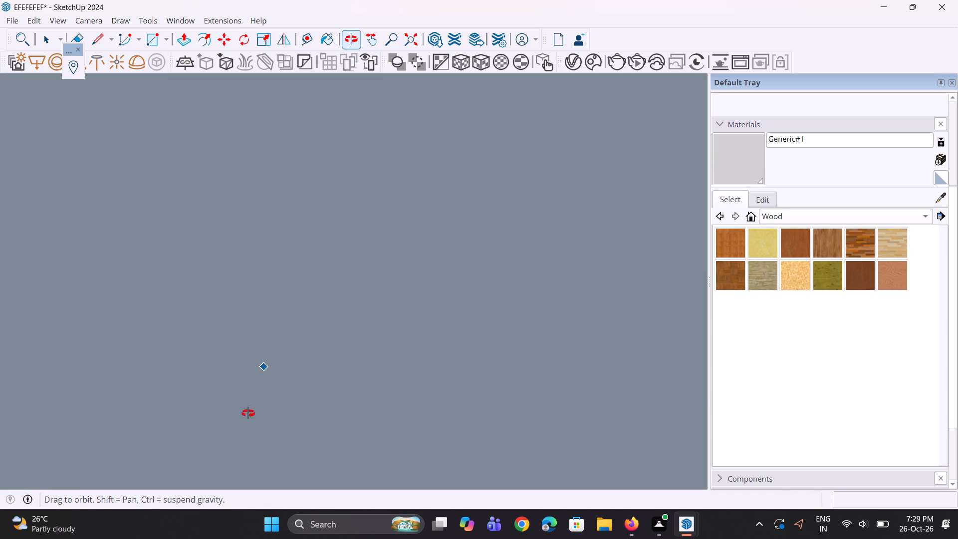
{"action": "middle_click_drag", "start_coordinate": [248, 413], "coordinate": [263, 373]}
{"action": "scroll", "coordinate": [561, 132], "scroll_direction": "up", "scroll_amount": 4}
{"action": "middle_click_drag", "start_coordinate": [497, 171], "coordinate": [486, 196]}
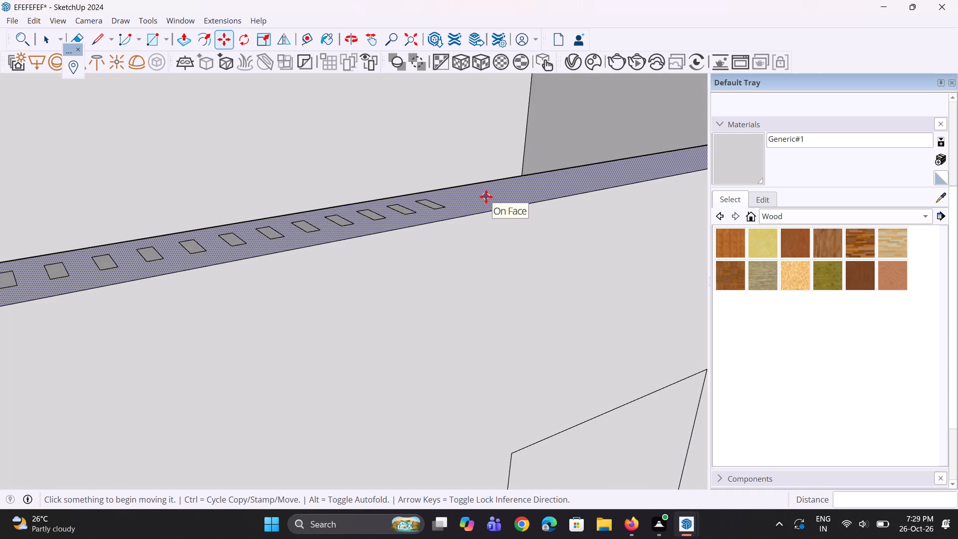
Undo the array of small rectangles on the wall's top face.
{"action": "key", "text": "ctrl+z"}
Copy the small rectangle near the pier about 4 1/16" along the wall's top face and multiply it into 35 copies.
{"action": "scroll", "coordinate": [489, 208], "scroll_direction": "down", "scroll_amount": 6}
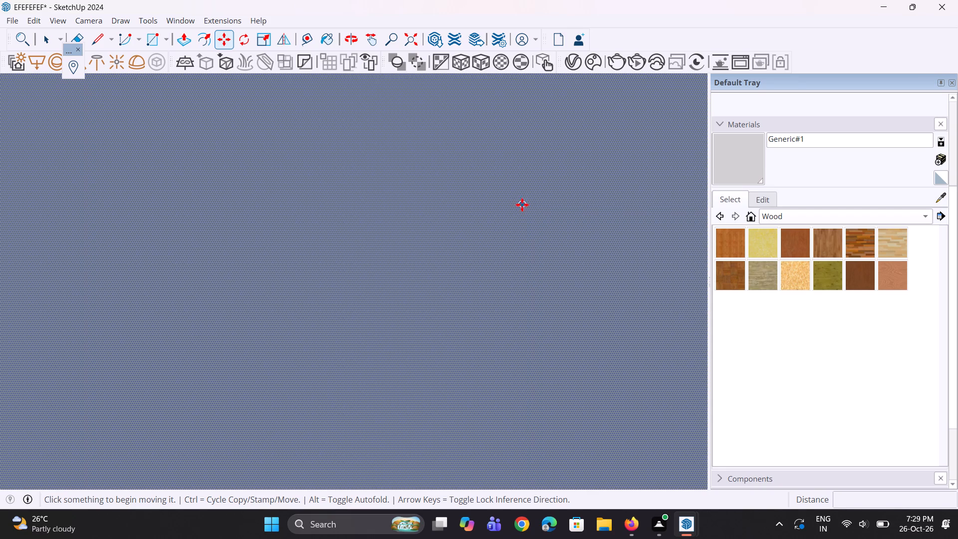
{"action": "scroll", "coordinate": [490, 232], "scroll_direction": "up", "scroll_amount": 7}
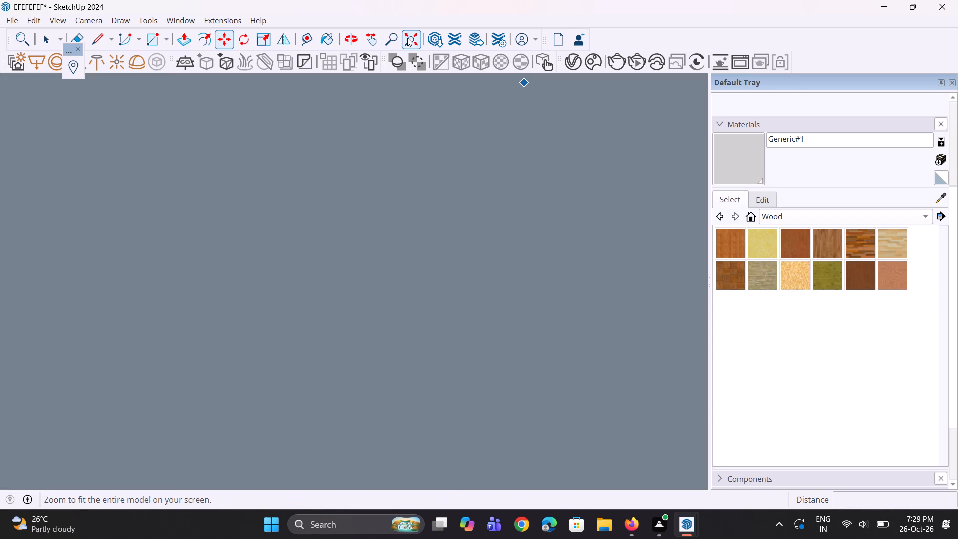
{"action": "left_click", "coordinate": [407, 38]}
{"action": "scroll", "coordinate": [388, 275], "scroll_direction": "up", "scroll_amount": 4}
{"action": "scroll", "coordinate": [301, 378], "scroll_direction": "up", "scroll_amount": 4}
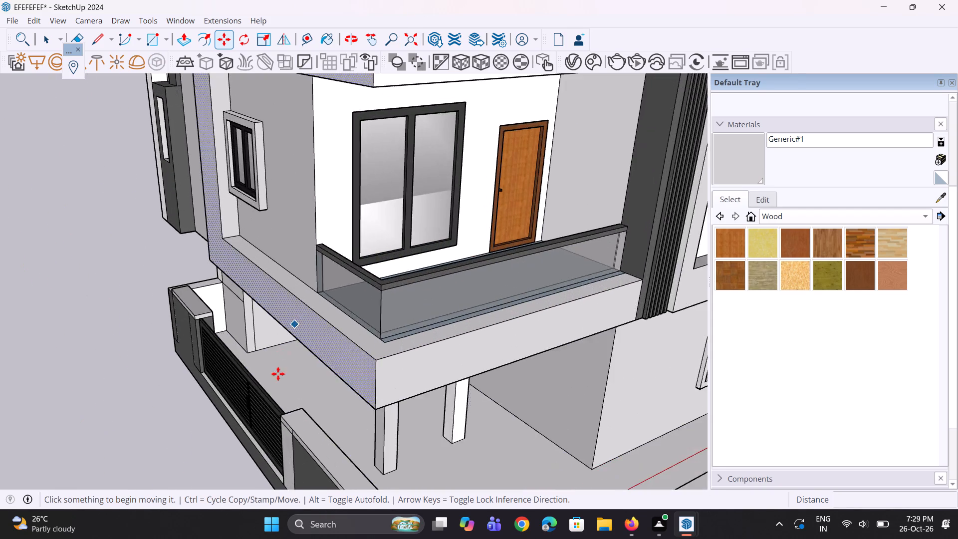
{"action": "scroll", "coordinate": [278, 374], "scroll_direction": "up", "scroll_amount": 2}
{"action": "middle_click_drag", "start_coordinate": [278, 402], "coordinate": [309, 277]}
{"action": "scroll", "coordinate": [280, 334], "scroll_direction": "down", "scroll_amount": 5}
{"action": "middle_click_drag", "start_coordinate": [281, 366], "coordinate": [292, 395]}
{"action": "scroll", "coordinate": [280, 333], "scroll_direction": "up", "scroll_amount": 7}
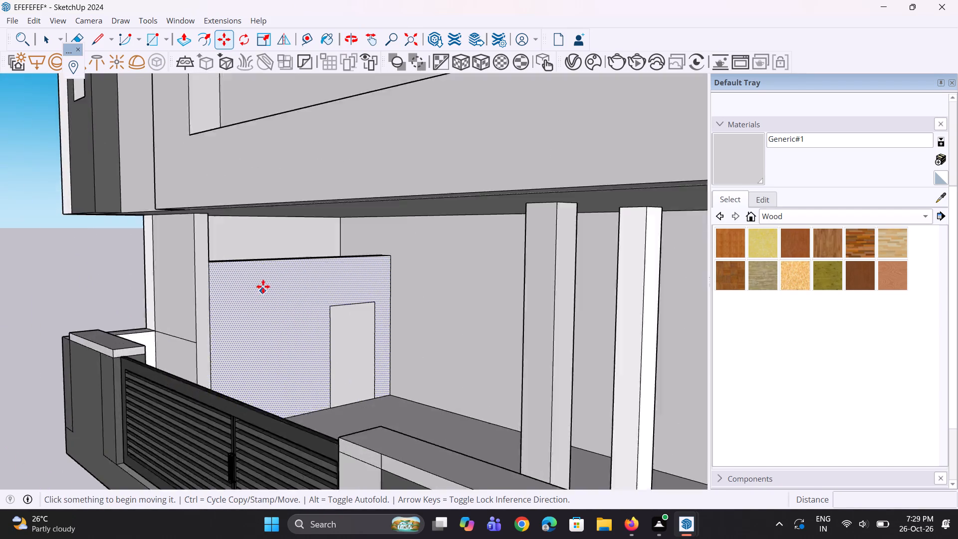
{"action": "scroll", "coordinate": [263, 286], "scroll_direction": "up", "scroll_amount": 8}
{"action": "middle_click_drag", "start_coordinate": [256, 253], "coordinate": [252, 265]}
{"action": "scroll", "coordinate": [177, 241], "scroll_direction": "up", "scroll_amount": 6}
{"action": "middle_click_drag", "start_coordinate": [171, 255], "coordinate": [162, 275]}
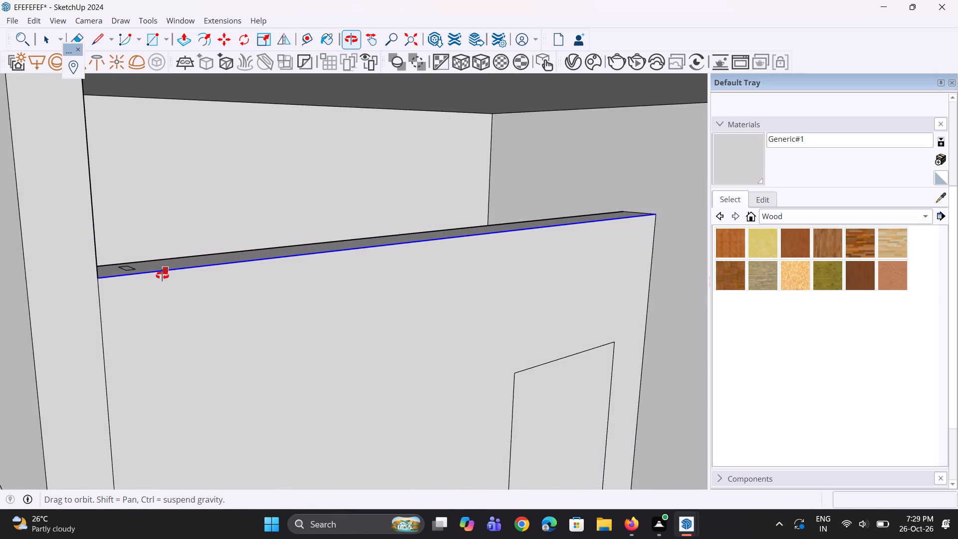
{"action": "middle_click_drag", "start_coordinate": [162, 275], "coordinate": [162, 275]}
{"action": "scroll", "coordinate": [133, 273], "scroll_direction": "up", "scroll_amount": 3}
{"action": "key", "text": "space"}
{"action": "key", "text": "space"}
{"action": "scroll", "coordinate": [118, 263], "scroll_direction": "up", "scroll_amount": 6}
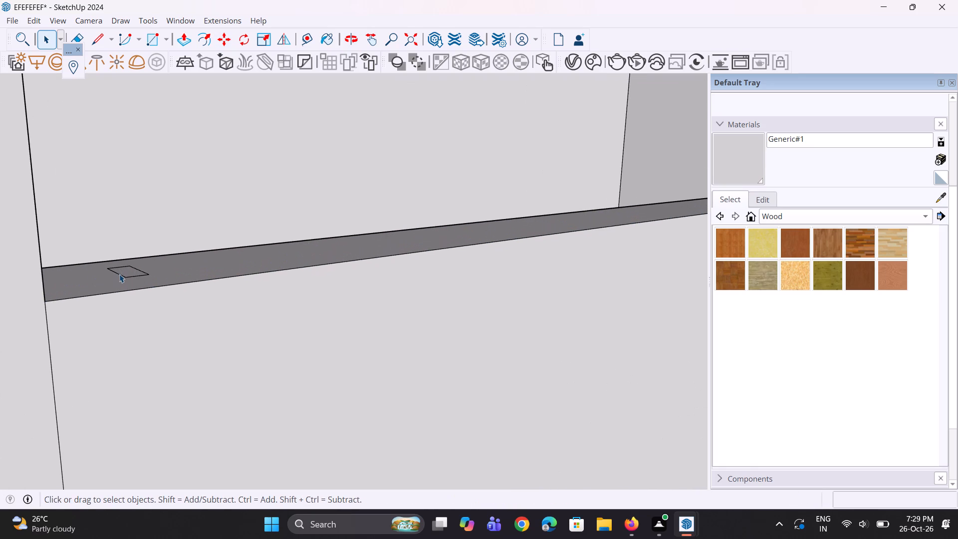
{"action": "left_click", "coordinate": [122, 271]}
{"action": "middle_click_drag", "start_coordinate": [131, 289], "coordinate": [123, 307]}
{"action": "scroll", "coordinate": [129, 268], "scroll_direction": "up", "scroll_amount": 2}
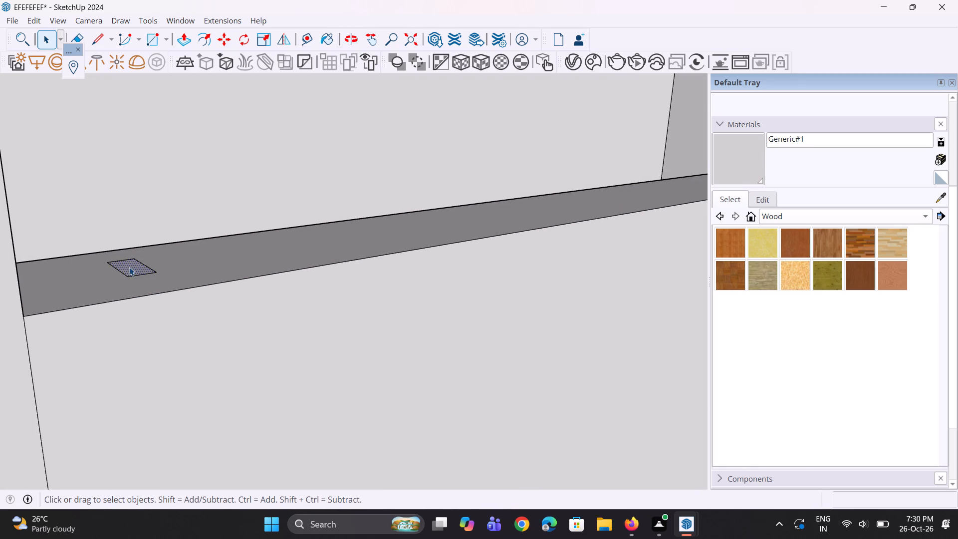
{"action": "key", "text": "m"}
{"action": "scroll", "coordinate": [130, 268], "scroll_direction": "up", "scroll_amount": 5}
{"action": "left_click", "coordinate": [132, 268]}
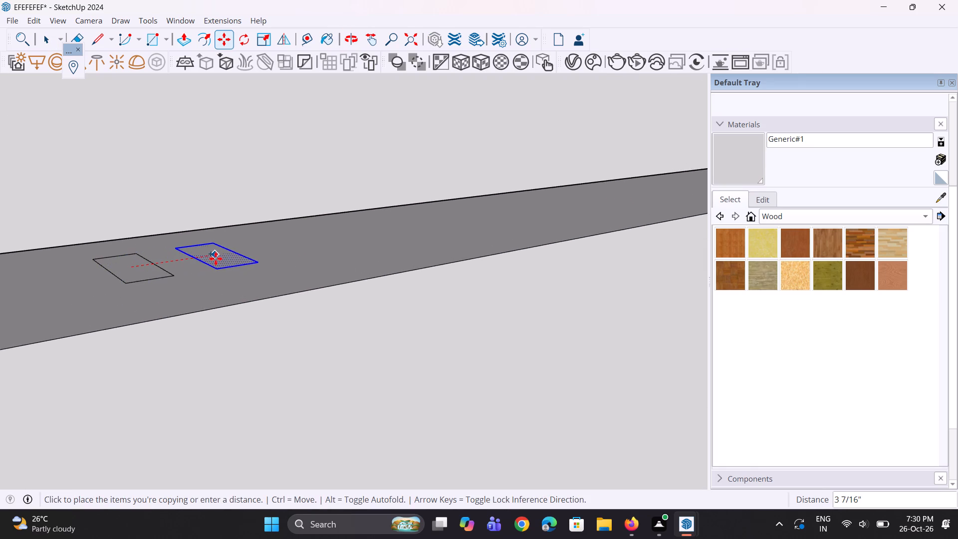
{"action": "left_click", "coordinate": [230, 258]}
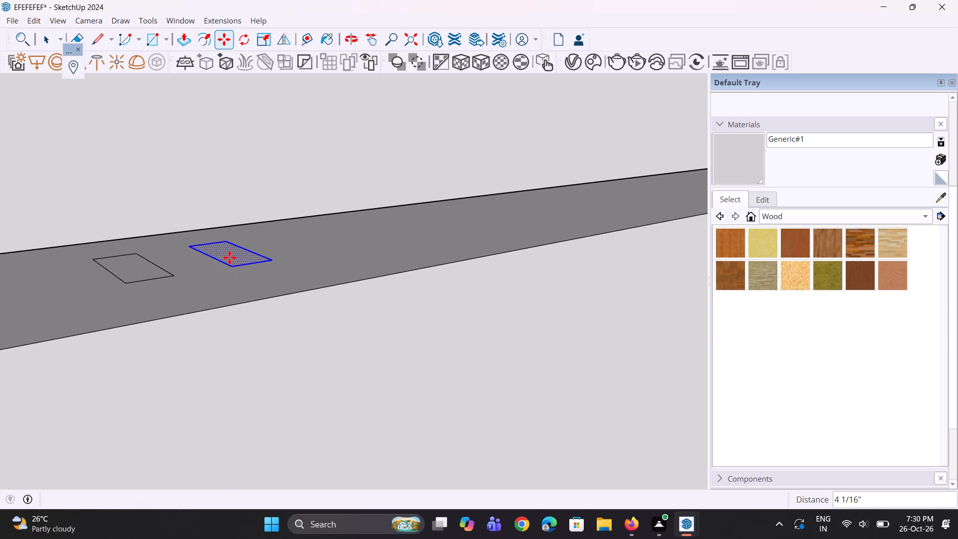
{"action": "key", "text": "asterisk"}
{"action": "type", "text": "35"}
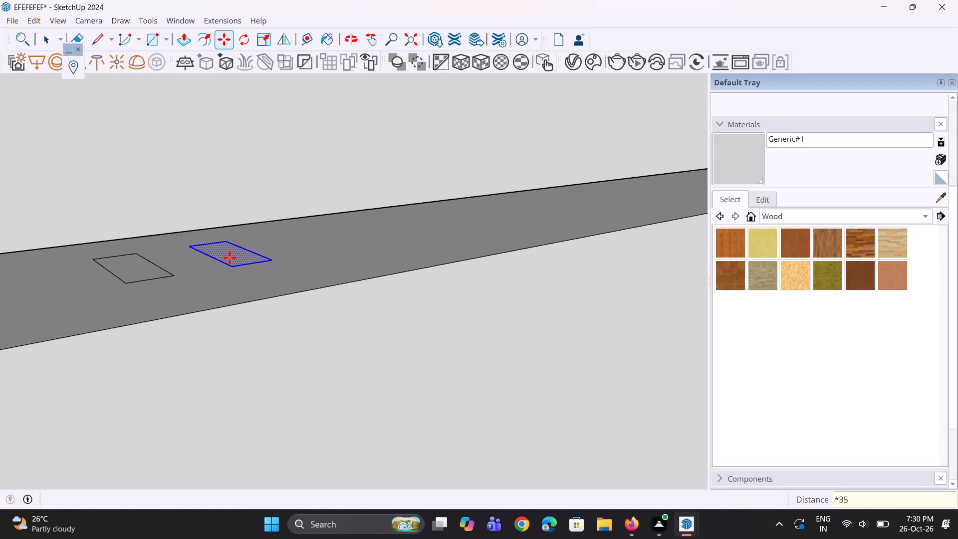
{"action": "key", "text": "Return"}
Examine the spacing and extent of the rectangle row along the wall's top face.
{"action": "scroll", "coordinate": [359, 258], "scroll_direction": "down", "scroll_amount": 6}
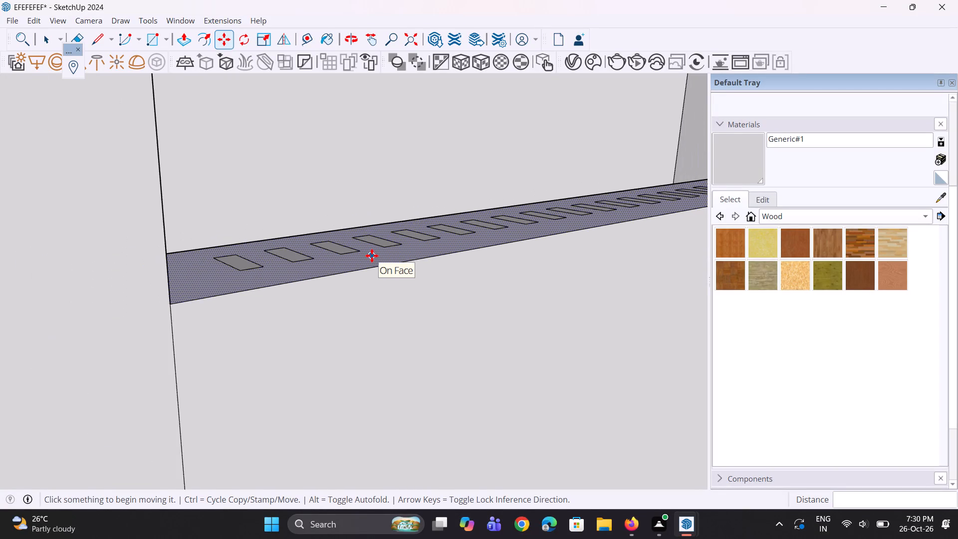
{"action": "scroll", "coordinate": [372, 256], "scroll_direction": "down", "scroll_amount": 9}
{"action": "middle_click_drag", "start_coordinate": [388, 258], "coordinate": [402, 261]}
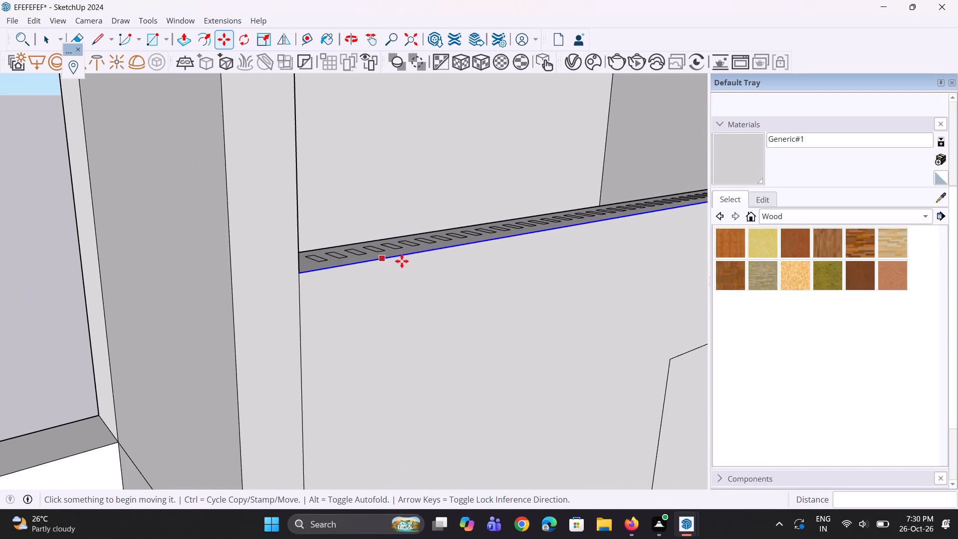
{"action": "middle_click_drag", "start_coordinate": [402, 261], "coordinate": [521, 302]}
{"action": "middle_click_drag", "start_coordinate": [511, 296], "coordinate": [487, 257]}
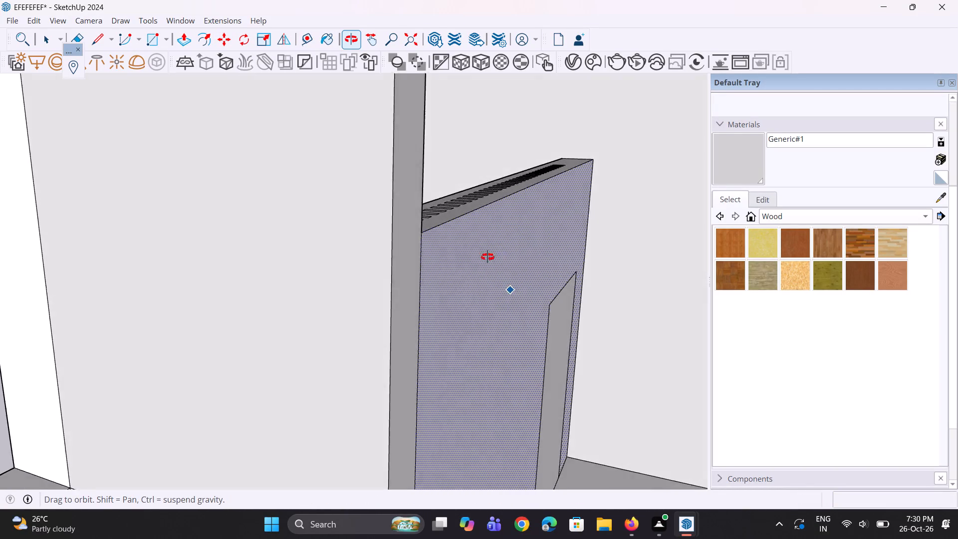
{"action": "middle_click_drag", "start_coordinate": [487, 257], "coordinate": [415, 265]}
{"action": "scroll", "coordinate": [389, 260], "scroll_direction": "up", "scroll_amount": 1}
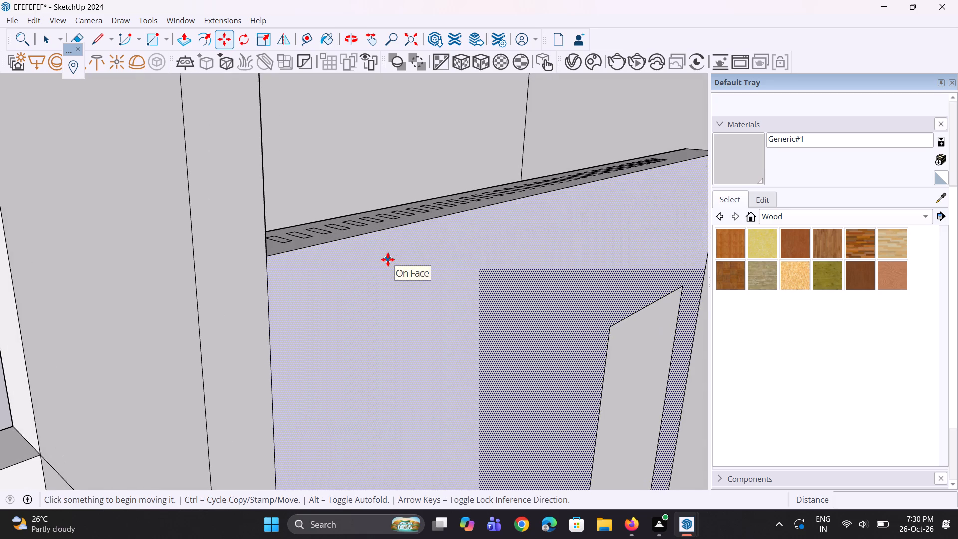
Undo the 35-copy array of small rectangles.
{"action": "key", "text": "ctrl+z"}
Copy the small rectangle near the pier about 6 5/8" along the wall's top face and multiply it into 42 copies.
{"action": "scroll", "coordinate": [328, 249], "scroll_direction": "up", "scroll_amount": 3, "text": "ctrl"}
{"action": "middle_click_drag", "start_coordinate": [316, 242], "coordinate": [282, 263]}
{"action": "key", "text": "space"}
{"action": "key", "text": "space"}
{"action": "scroll", "coordinate": [268, 236], "scroll_direction": "up", "scroll_amount": 3}
{"action": "left_click", "coordinate": [260, 235]}
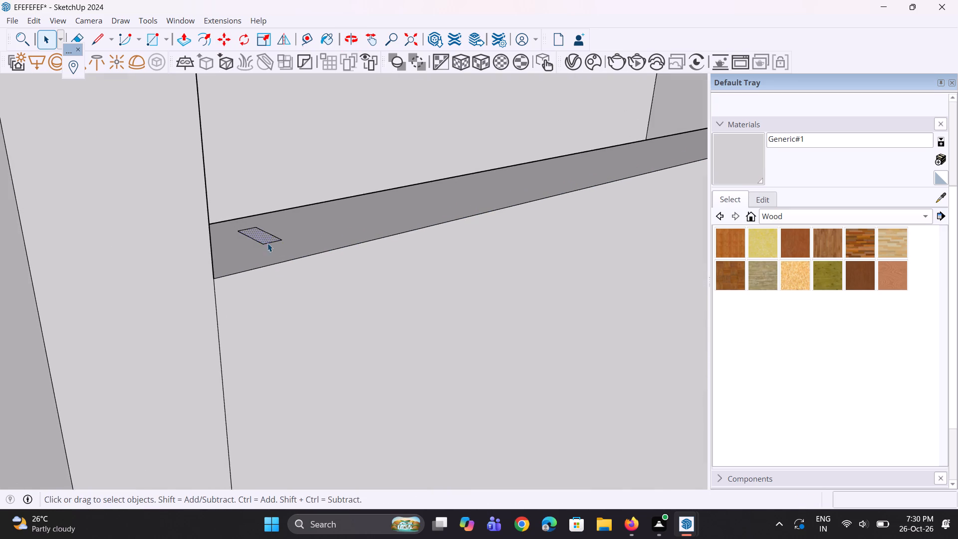
{"action": "middle_click_drag", "start_coordinate": [267, 243], "coordinate": [266, 259]}
{"action": "scroll", "coordinate": [262, 252], "scroll_direction": "up", "scroll_amount": 2}
{"action": "key", "text": "m"}
{"action": "scroll", "coordinate": [262, 252], "scroll_direction": "up", "scroll_amount": 2}
{"action": "left_click", "coordinate": [268, 235]}
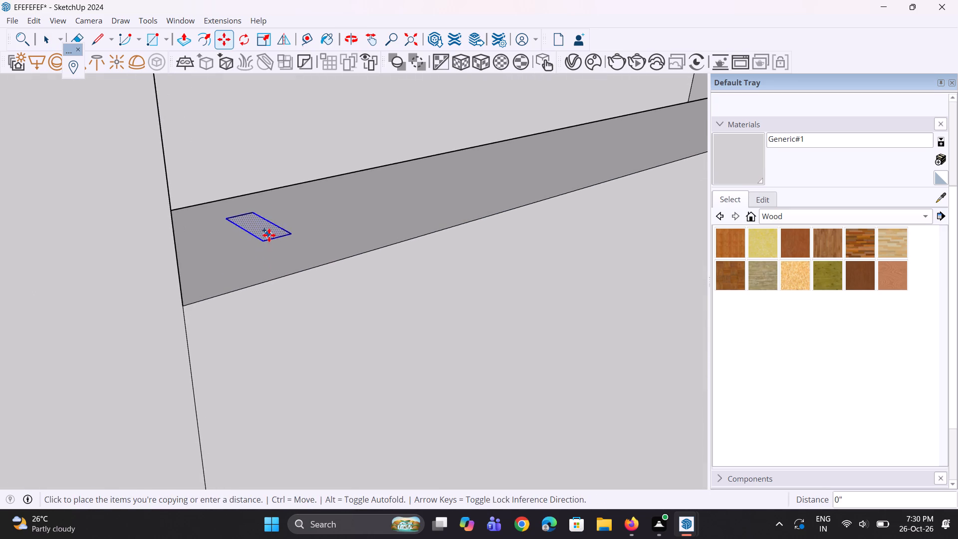
{"action": "left_click", "coordinate": [365, 210]}
{"action": "type", "text": "*4"}
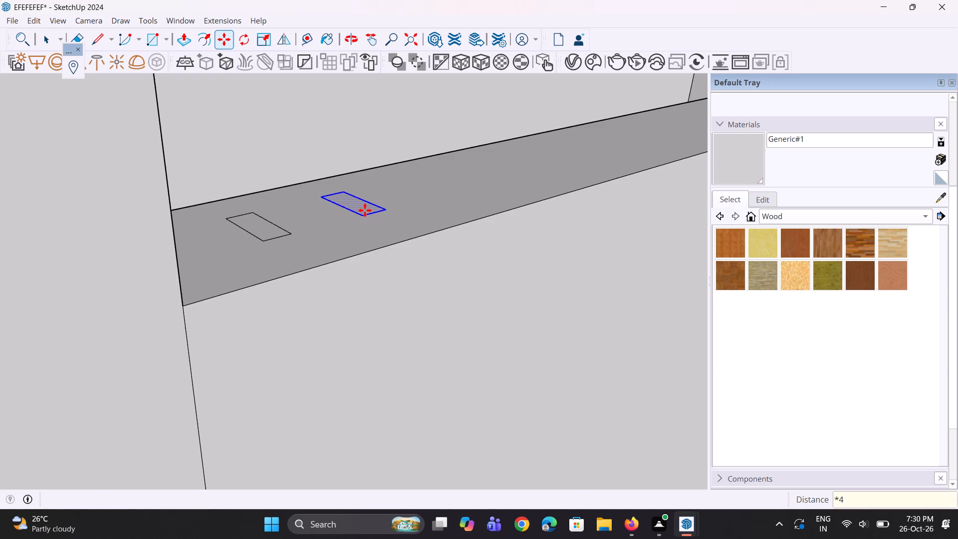
{"action": "key", "text": "2"}
{"action": "key", "text": "Return"}
Examine the new rectangle row on the partition wall's top face, up close and within the whole house.
{"action": "scroll", "coordinate": [378, 241], "scroll_direction": "down", "scroll_amount": 14}
{"action": "middle_click_drag", "start_coordinate": [385, 242], "coordinate": [502, 206]}
{"action": "scroll", "coordinate": [562, 196], "scroll_direction": "down", "scroll_amount": 7}
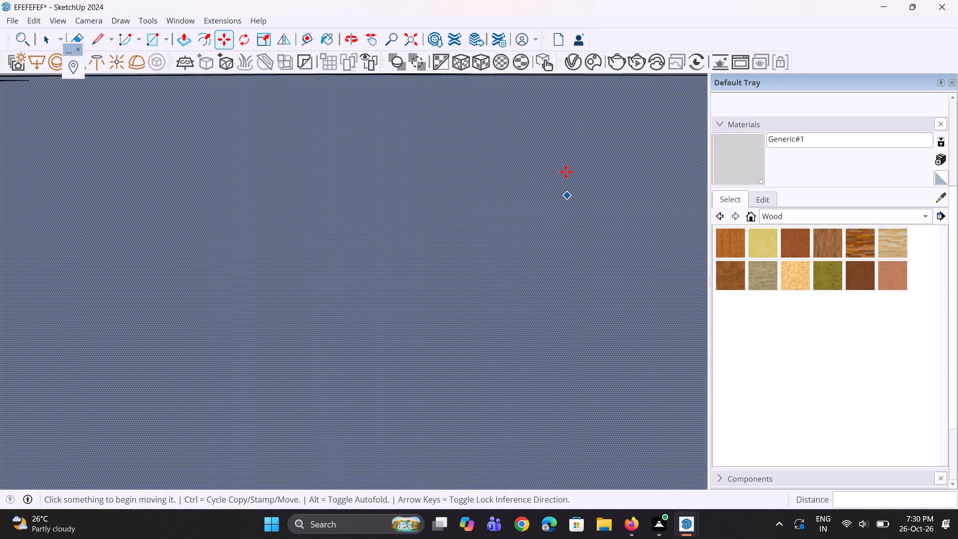
{"action": "left_click", "coordinate": [414, 43]}
{"action": "scroll", "coordinate": [382, 272], "scroll_direction": "up", "scroll_amount": 5}
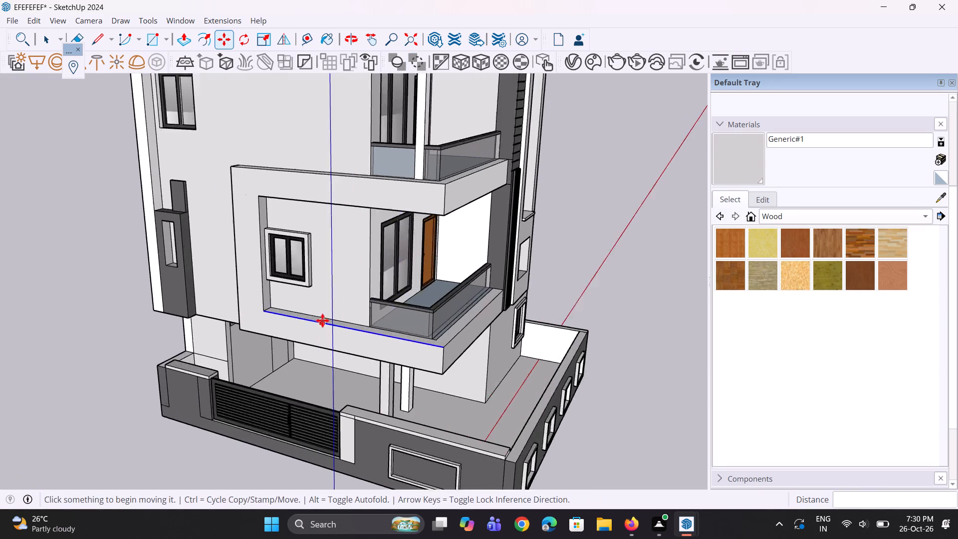
{"action": "scroll", "coordinate": [322, 320], "scroll_direction": "up", "scroll_amount": 5}
{"action": "middle_click_drag", "start_coordinate": [225, 382], "coordinate": [249, 307]}
{"action": "scroll", "coordinate": [249, 306], "scroll_direction": "up", "scroll_amount": 15}
{"action": "middle_click_drag", "start_coordinate": [272, 308], "coordinate": [287, 340]}
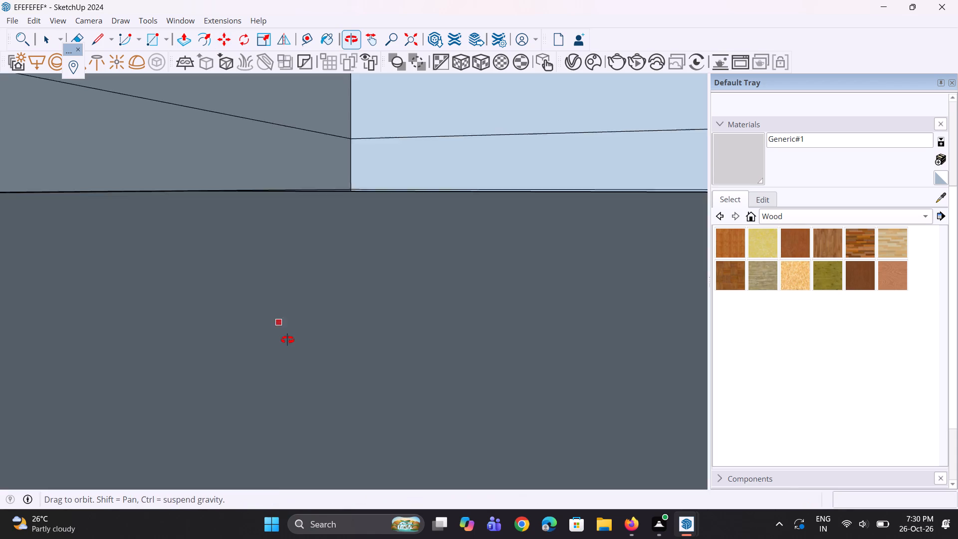
{"action": "middle_click_drag", "start_coordinate": [287, 340], "coordinate": [291, 312]}
{"action": "scroll", "coordinate": [237, 306], "scroll_direction": "down", "scroll_amount": 11}
{"action": "middle_click_drag", "start_coordinate": [211, 358], "coordinate": [171, 426]}
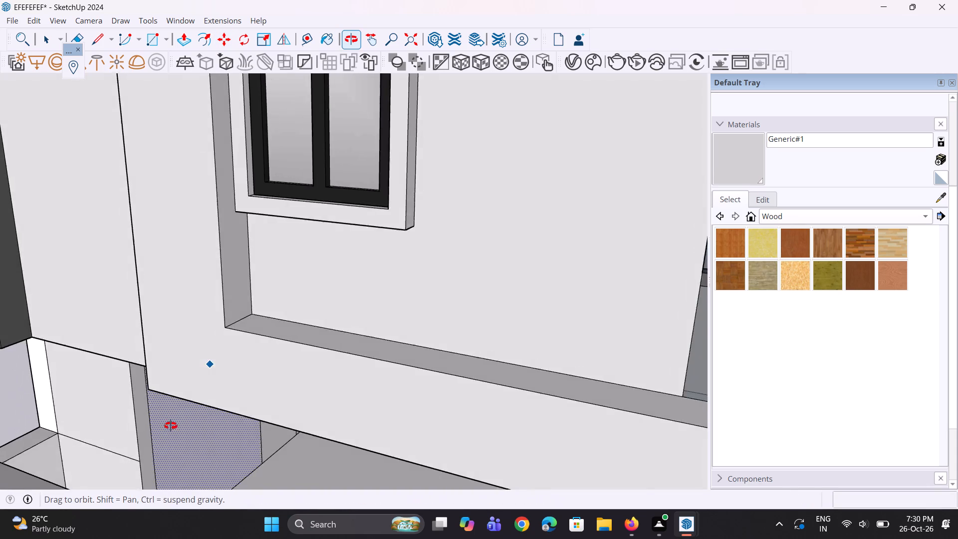
{"action": "middle_click_drag", "start_coordinate": [171, 426], "coordinate": [143, 374]}
{"action": "scroll", "coordinate": [115, 348], "scroll_direction": "up", "scroll_amount": 14}
{"action": "middle_click_drag", "start_coordinate": [142, 356], "coordinate": [85, 384]}
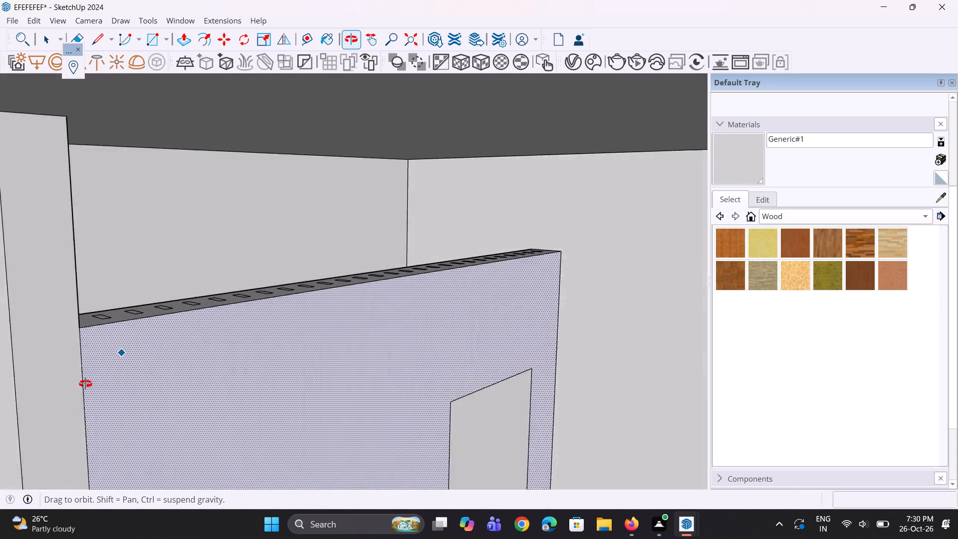
{"action": "middle_click_drag", "start_coordinate": [85, 384], "coordinate": [74, 388]}
{"action": "middle_click_drag", "start_coordinate": [69, 353], "coordinate": [123, 293]}
{"action": "scroll", "coordinate": [157, 293], "scroll_direction": "down", "scroll_amount": 12}
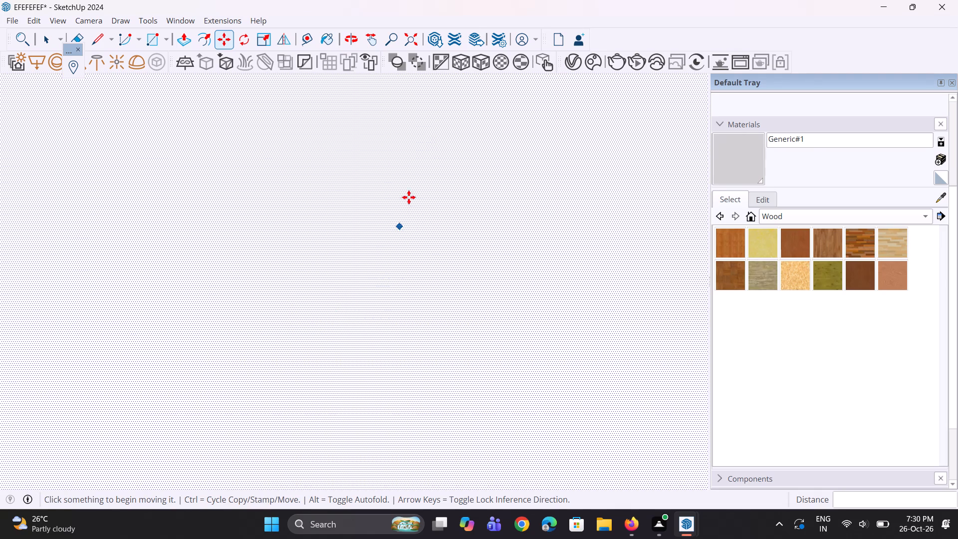
{"action": "left_click", "coordinate": [396, 47]}
{"action": "left_click", "coordinate": [410, 39]}
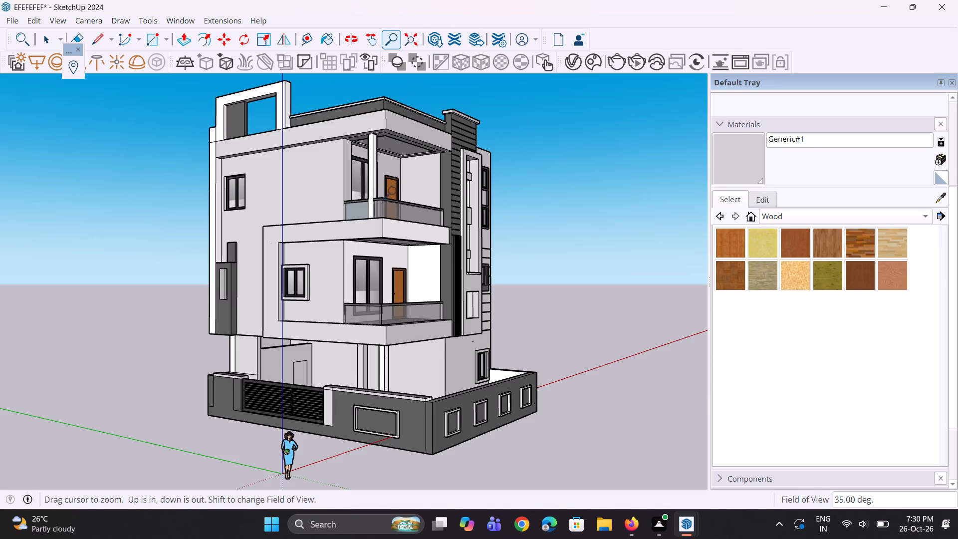
{"action": "key", "text": "space"}
{"action": "key", "text": "space"}
{"action": "scroll", "coordinate": [321, 361], "scroll_direction": "up", "scroll_amount": 10}
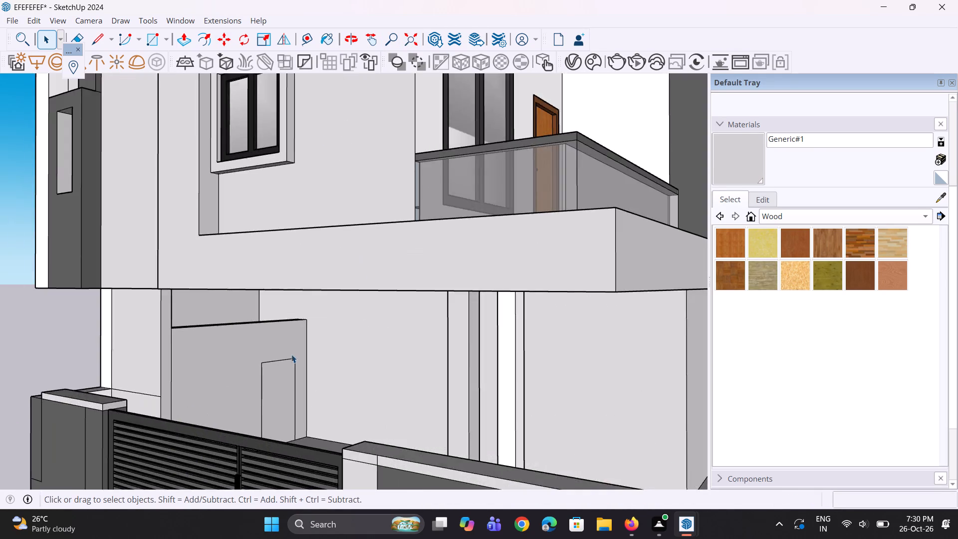
{"action": "scroll", "coordinate": [291, 354], "scroll_direction": "up", "scroll_amount": 6}
{"action": "scroll", "coordinate": [226, 322], "scroll_direction": "down", "scroll_amount": 5}
{"action": "middle_click_drag", "start_coordinate": [81, 318], "coordinate": [75, 347]}
{"action": "scroll", "coordinate": [75, 345], "scroll_direction": "up", "scroll_amount": 3}
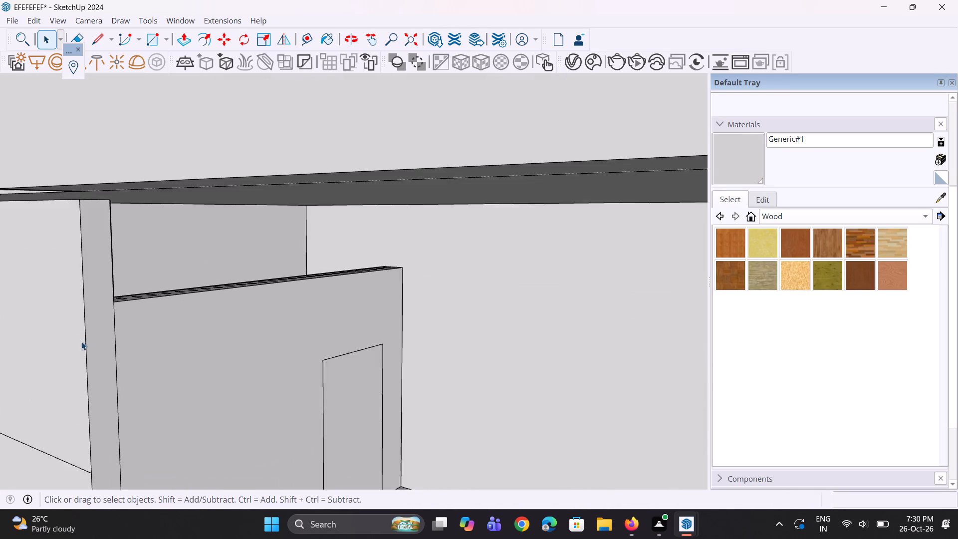
Push/Pull the small rectangle nearest the pier up 3' 1/4" from the partition wall's top face as a vertical post.
{"action": "scroll", "coordinate": [81, 341], "scroll_direction": "up", "scroll_amount": 9}
{"action": "middle_click_drag", "start_coordinate": [125, 297], "coordinate": [52, 313]}
{"action": "scroll", "coordinate": [82, 290], "scroll_direction": "up", "scroll_amount": 3}
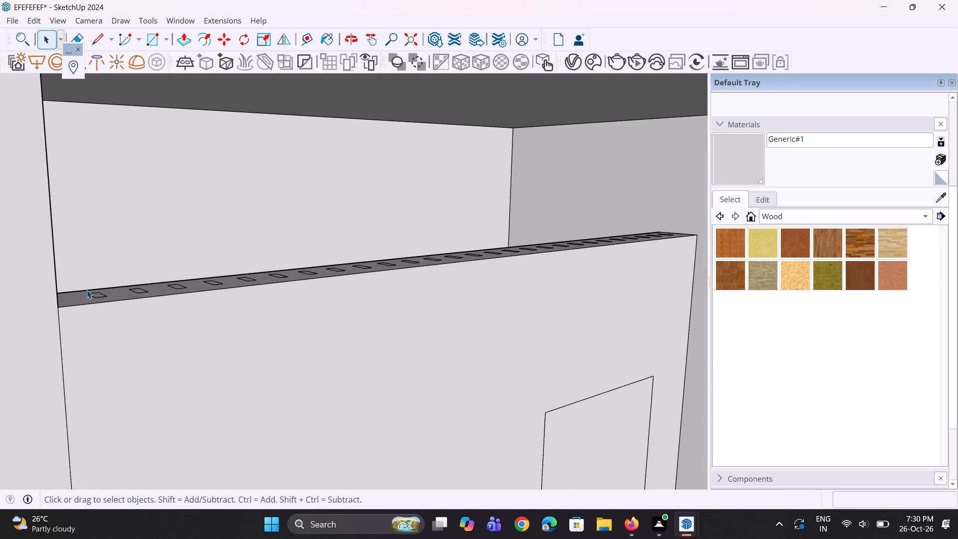
{"action": "key", "text": "p"}
{"action": "scroll", "coordinate": [109, 305], "scroll_direction": "up", "scroll_amount": 3}
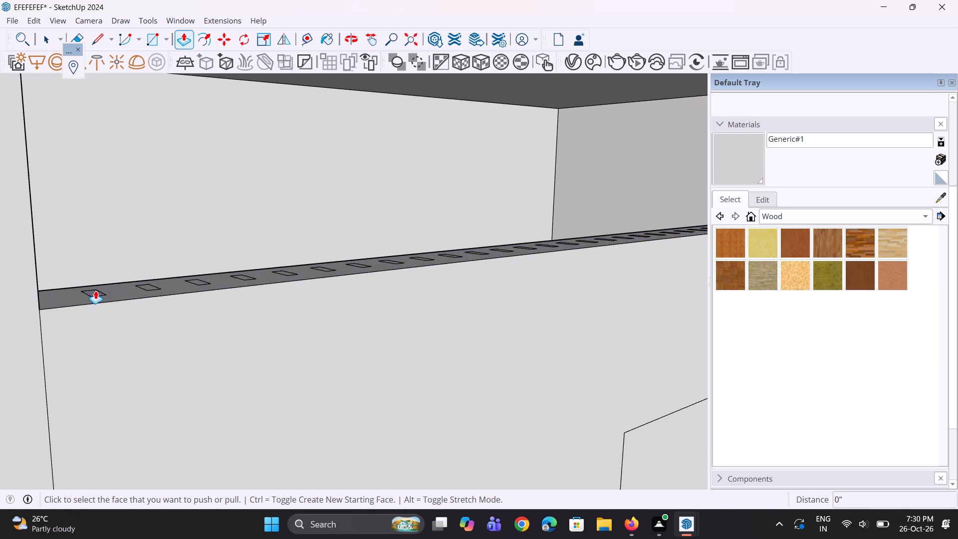
{"action": "scroll", "coordinate": [95, 290], "scroll_direction": "up", "scroll_amount": 5}
{"action": "left_click", "coordinate": [95, 290]}
{"action": "scroll", "coordinate": [133, 243], "scroll_direction": "down", "scroll_amount": 5}
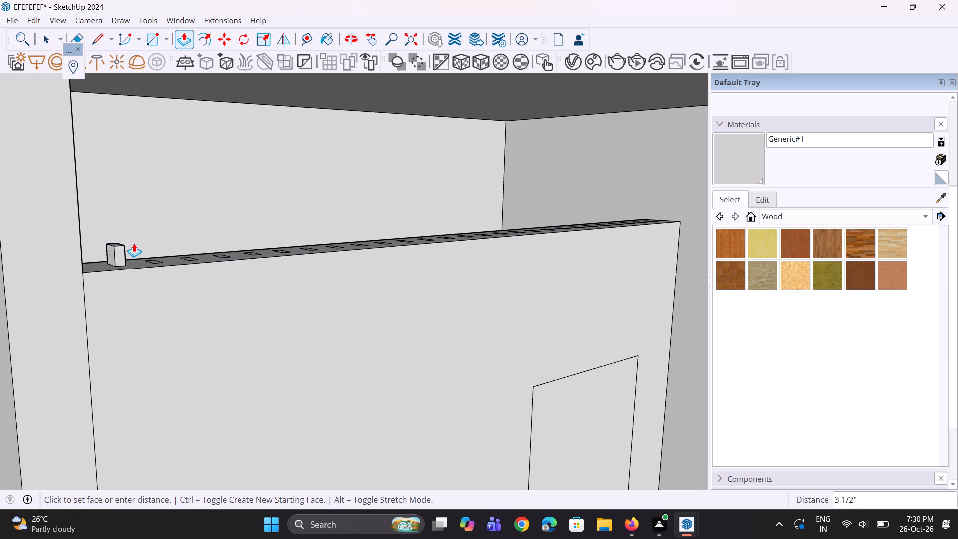
{"action": "left_click", "coordinate": [240, 87]}
Raise the next seven rectangles along the partition wall's top to the first post's height, undoing any stray extrusion.
{"action": "scroll", "coordinate": [169, 249], "scroll_direction": "up", "scroll_amount": 4}
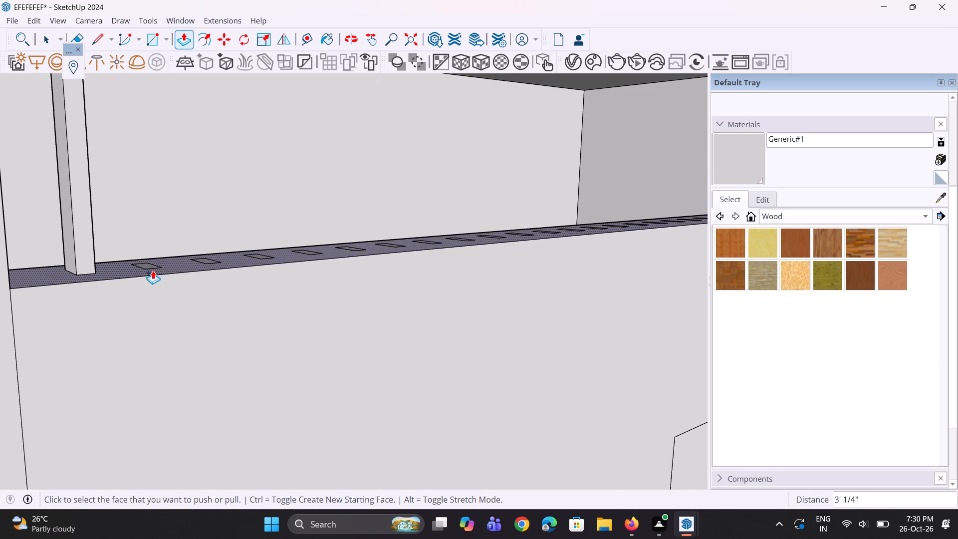
{"action": "double_click", "coordinate": [146, 266]}
{"action": "scroll", "coordinate": [185, 264], "scroll_direction": "up", "scroll_amount": 3}
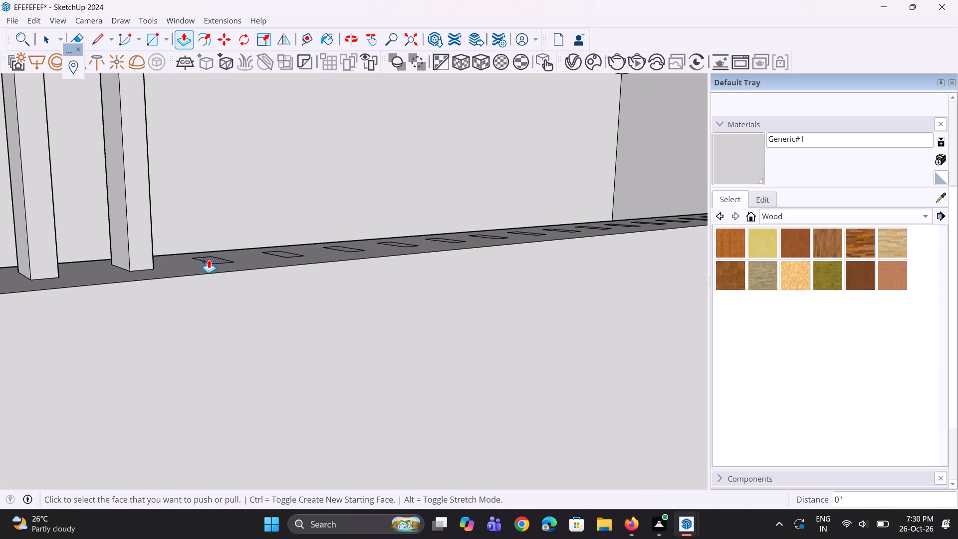
{"action": "double_click", "coordinate": [209, 260]}
{"action": "scroll", "coordinate": [266, 259], "scroll_direction": "up", "scroll_amount": 2}
{"action": "double_click", "coordinate": [289, 255]}
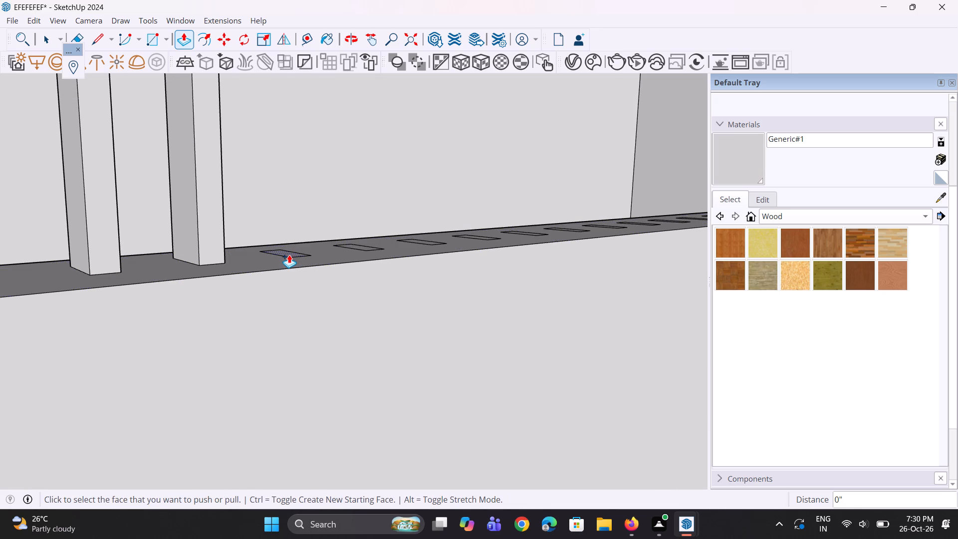
{"action": "double_click", "coordinate": [355, 246]}
{"action": "scroll", "coordinate": [217, 347], "scroll_direction": "down", "scroll_amount": 4}
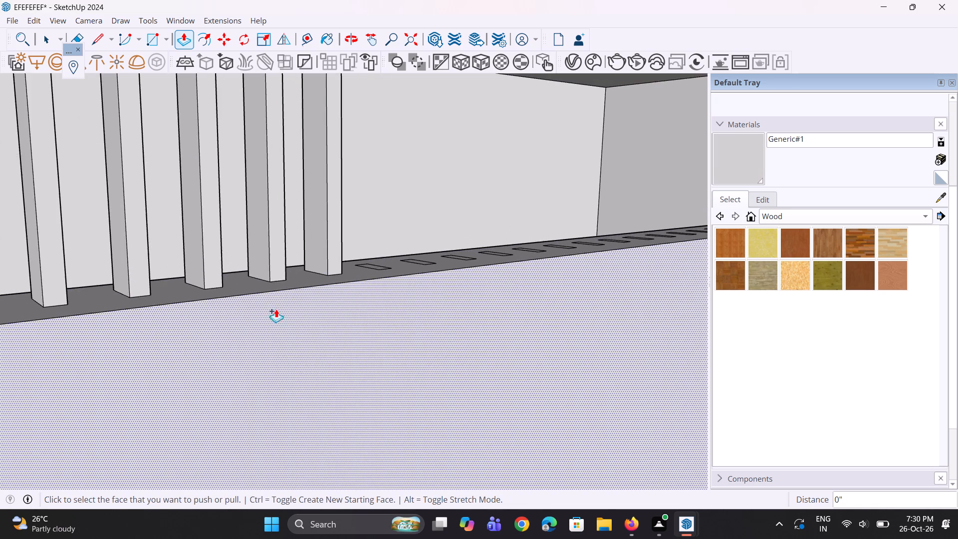
{"action": "scroll", "coordinate": [378, 281], "scroll_direction": "up", "scroll_amount": 6}
{"action": "double_click", "coordinate": [381, 258]}
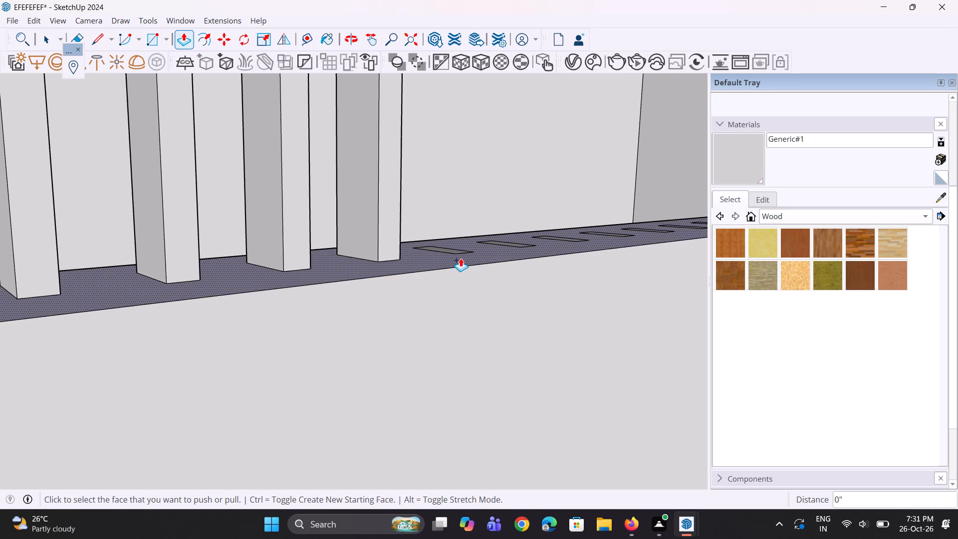
{"action": "double_click", "coordinate": [454, 253]}
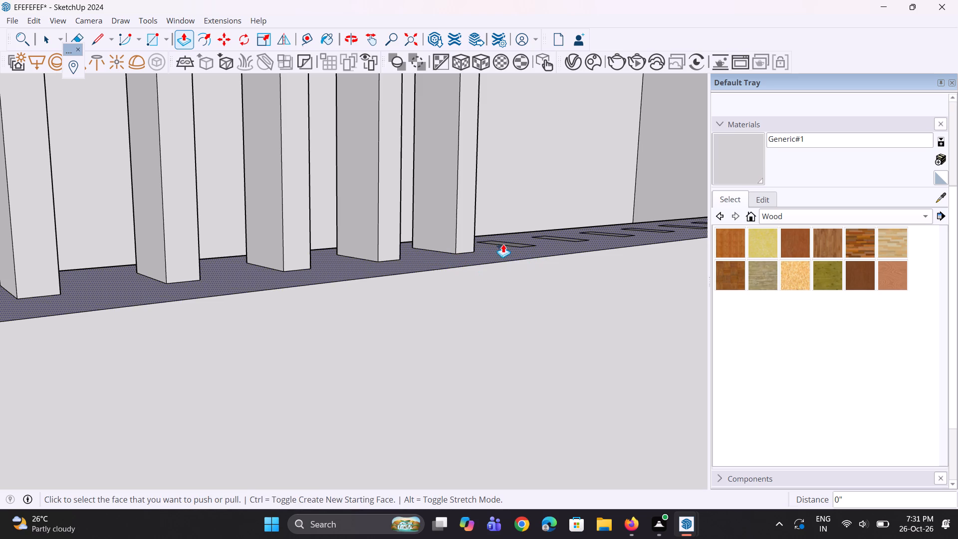
{"action": "double_click", "coordinate": [505, 243]}
{"action": "double_click", "coordinate": [561, 238]}
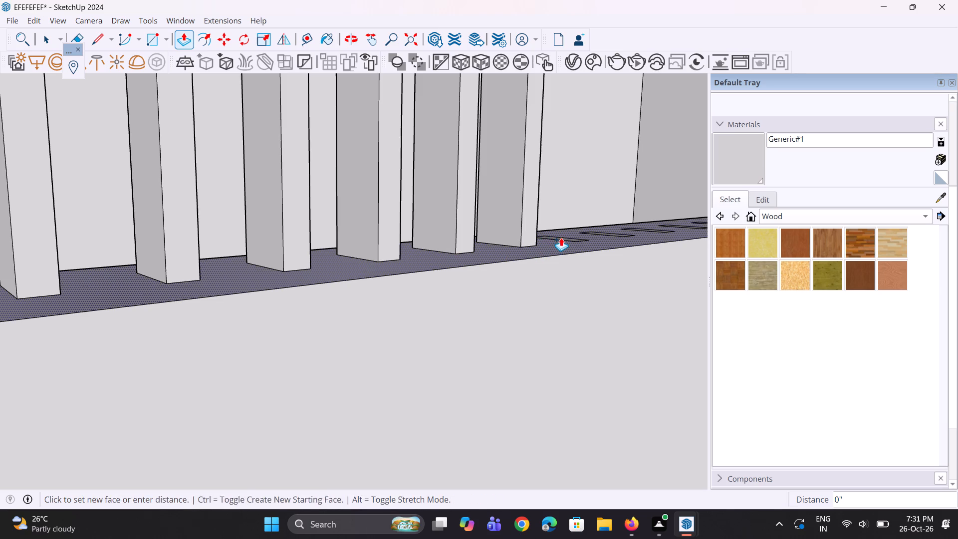
{"action": "key", "text": "ctrl+z"}
Extrude the following five rectangles along the partition wall's top to the same post height.
{"action": "scroll", "coordinate": [552, 251], "scroll_direction": "up", "scroll_amount": 4, "text": "ctrl"}
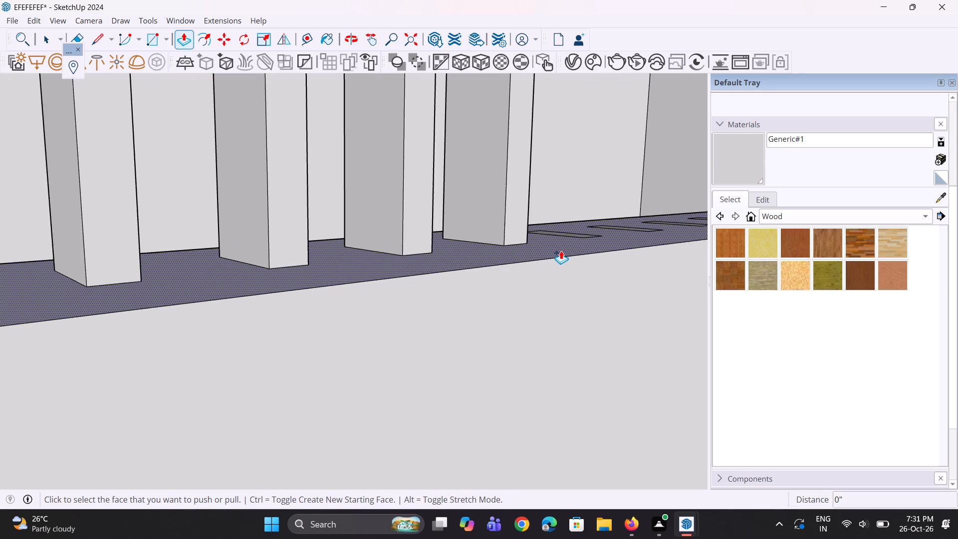
{"action": "middle_click_drag", "start_coordinate": [561, 251], "coordinate": [470, 286]}
{"action": "scroll", "coordinate": [623, 244], "scroll_direction": "up", "scroll_amount": 3}
{"action": "double_click", "coordinate": [629, 244]}
{"action": "scroll", "coordinate": [422, 310], "scroll_direction": "down", "scroll_amount": 3}
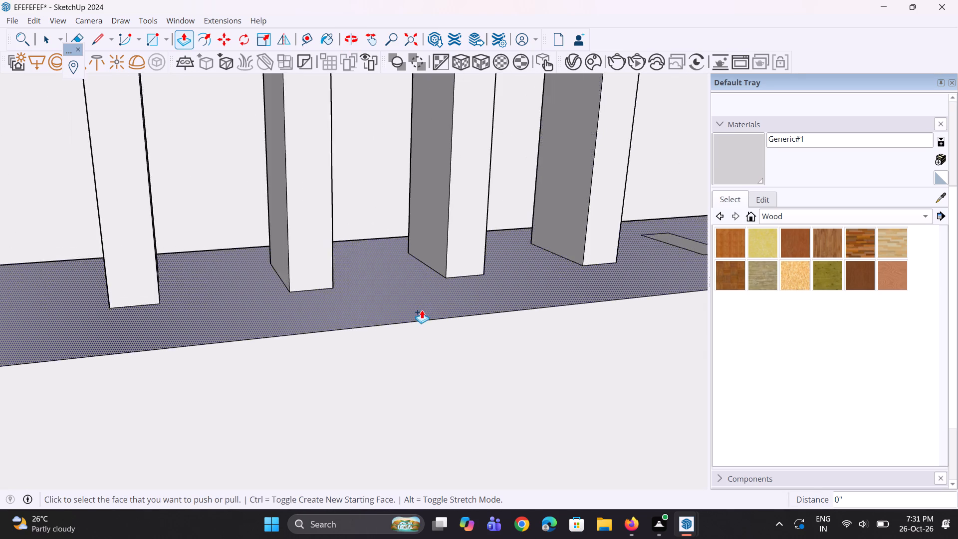
{"action": "scroll", "coordinate": [422, 310], "scroll_direction": "down", "scroll_amount": 2}
{"action": "middle_click_drag", "start_coordinate": [472, 297], "coordinate": [541, 284]}
{"action": "scroll", "coordinate": [408, 302], "scroll_direction": "down", "scroll_amount": 4}
{"action": "middle_click_drag", "start_coordinate": [450, 305], "coordinate": [532, 303]}
{"action": "scroll", "coordinate": [599, 259], "scroll_direction": "up", "scroll_amount": 3}
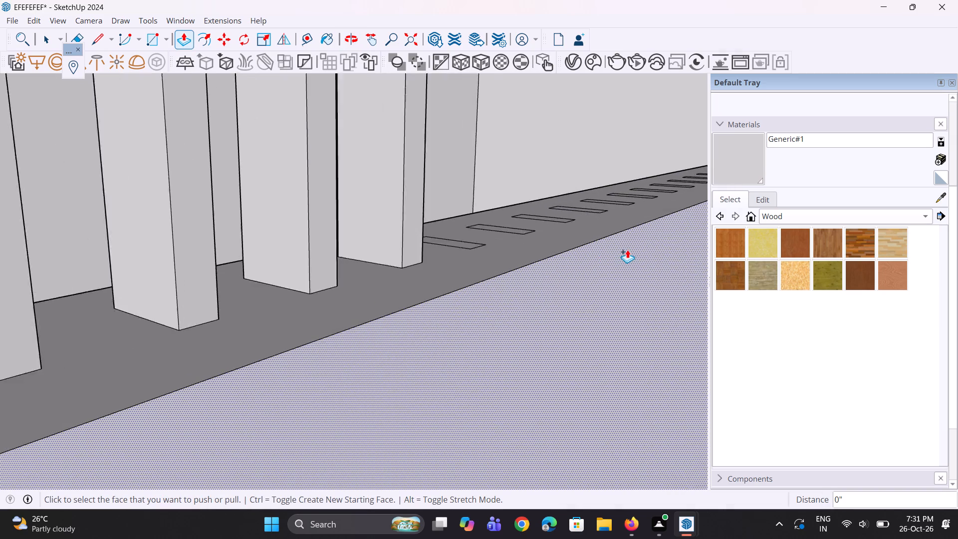
{"action": "scroll", "coordinate": [627, 250], "scroll_direction": "up", "scroll_amount": 8}
{"action": "double_click", "coordinate": [176, 250]}
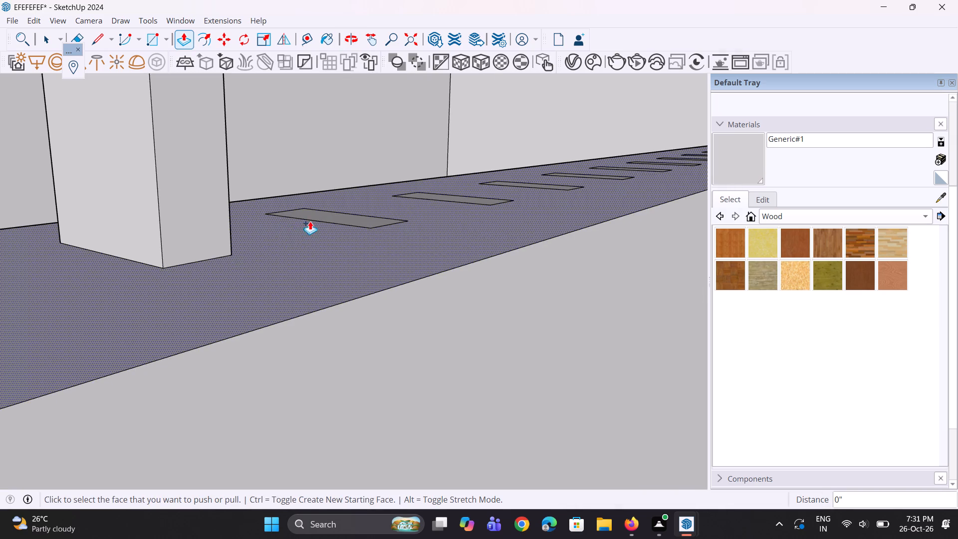
{"action": "double_click", "coordinate": [326, 217]}
{"action": "double_click", "coordinate": [463, 200]}
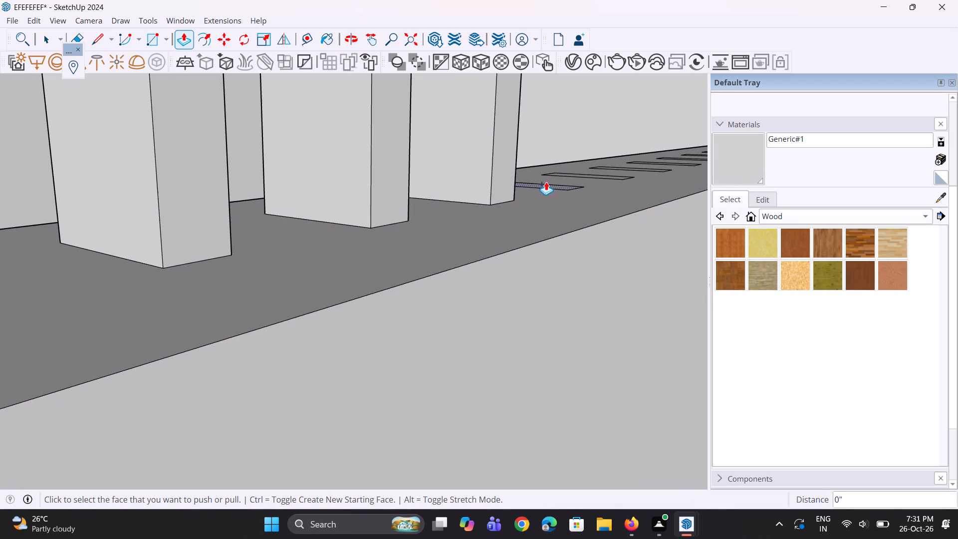
{"action": "double_click", "coordinate": [546, 186]}
Extrude six rectangles near the far end of the partition wall's top to the same post height.
{"action": "scroll", "coordinate": [310, 276], "scroll_direction": "down", "scroll_amount": 13}
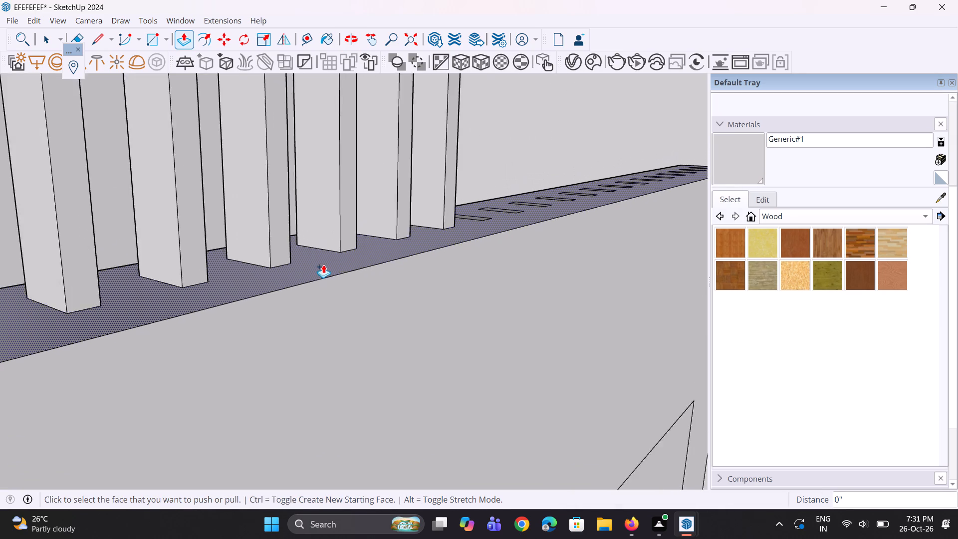
{"action": "scroll", "coordinate": [323, 265], "scroll_direction": "down", "scroll_amount": 2}
{"action": "middle_click_drag", "start_coordinate": [327, 261], "coordinate": [337, 256]}
{"action": "scroll", "coordinate": [670, 188], "scroll_direction": "up", "scroll_amount": 11}
{"action": "middle_click_drag", "start_coordinate": [629, 182], "coordinate": [610, 218]}
{"action": "scroll", "coordinate": [638, 191], "scroll_direction": "up", "scroll_amount": 2}
{"action": "double_click", "coordinate": [648, 183]}
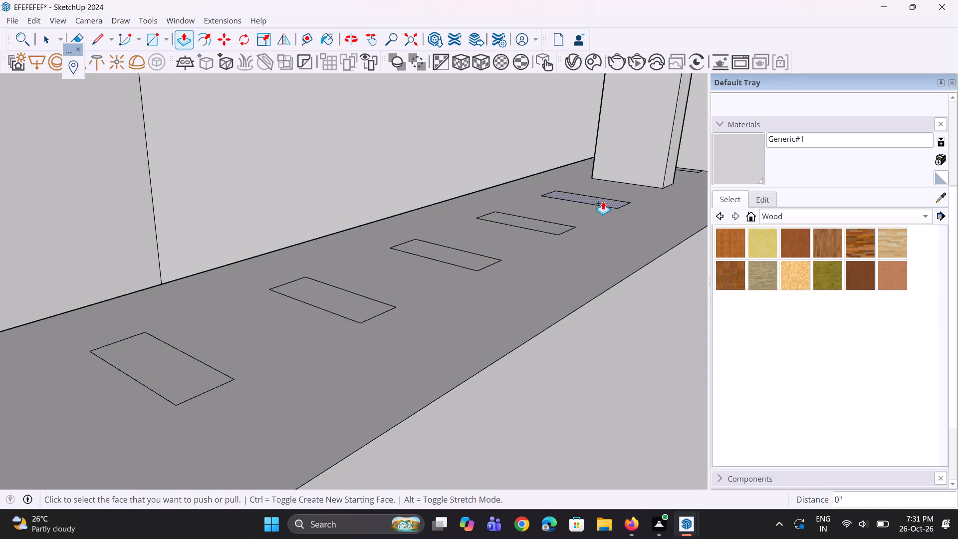
{"action": "double_click", "coordinate": [603, 201]}
{"action": "double_click", "coordinate": [542, 223]}
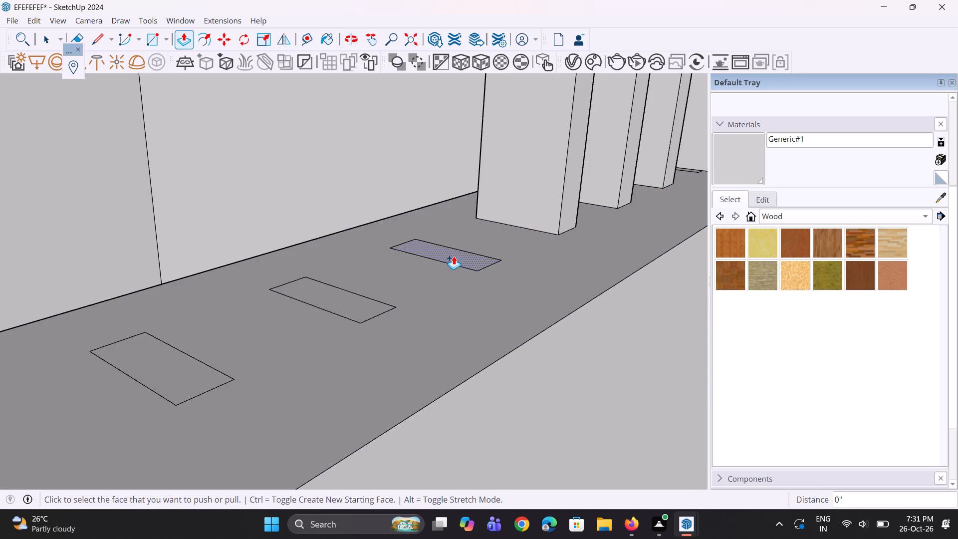
{"action": "double_click", "coordinate": [454, 256]}
{"action": "double_click", "coordinate": [335, 299]}
{"action": "double_click", "coordinate": [186, 363]}
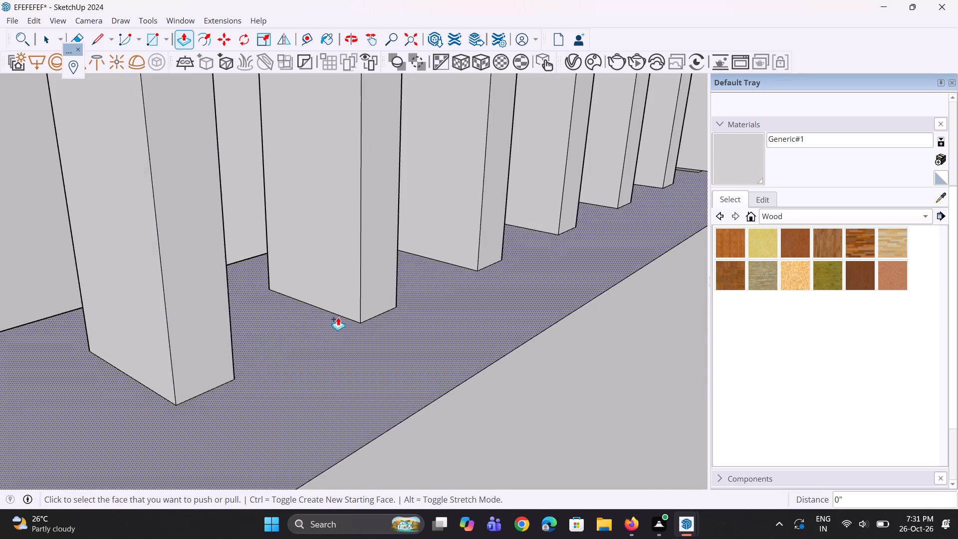
Extrude four more rectangles to the same height, working from the far-end posts back towards the pier.
{"action": "scroll", "coordinate": [347, 317], "scroll_direction": "down", "scroll_amount": 10}
{"action": "middle_click_drag", "start_coordinate": [272, 332], "coordinate": [298, 324]}
{"action": "double_click", "coordinate": [254, 358]}
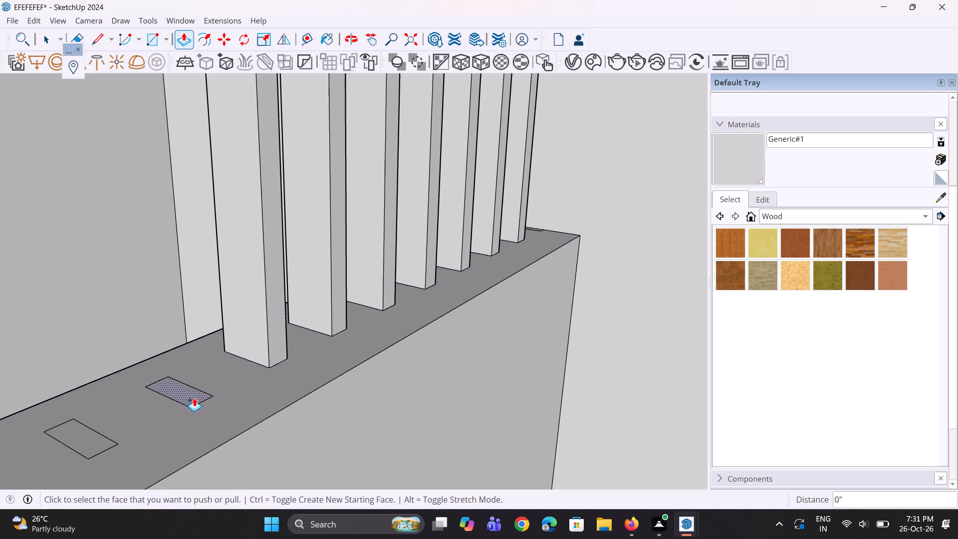
{"action": "double_click", "coordinate": [190, 399]}
{"action": "scroll", "coordinate": [285, 320], "scroll_direction": "down", "scroll_amount": 5}
{"action": "scroll", "coordinate": [247, 342], "scroll_direction": "down", "scroll_amount": 2}
{"action": "scroll", "coordinate": [163, 369], "scroll_direction": "up", "scroll_amount": 2}
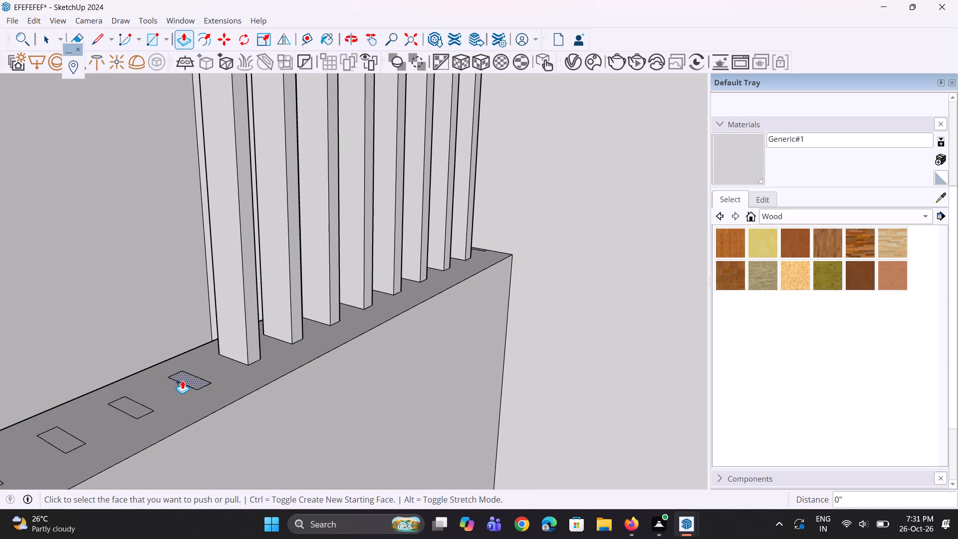
{"action": "double_click", "coordinate": [182, 380]}
{"action": "double_click", "coordinate": [135, 408]}
Extrude the four remaining rectangles in the gap between the two groups of posts to the same height.
{"action": "scroll", "coordinate": [257, 309], "scroll_direction": "down", "scroll_amount": 5}
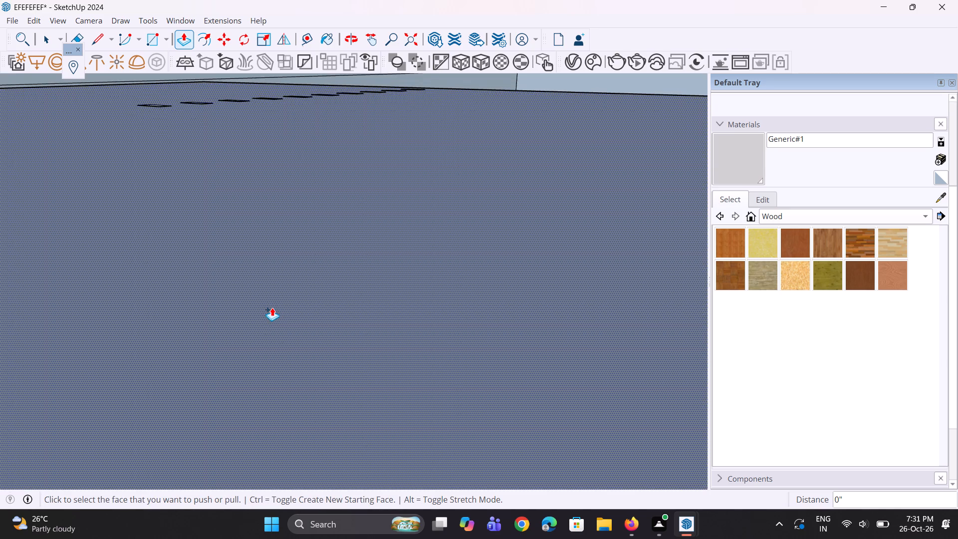
{"action": "middle_click_drag", "start_coordinate": [276, 305], "coordinate": [345, 244]}
{"action": "scroll", "coordinate": [369, 230], "scroll_direction": "down", "scroll_amount": 20}
{"action": "scroll", "coordinate": [369, 230], "scroll_direction": "down", "scroll_amount": 4}
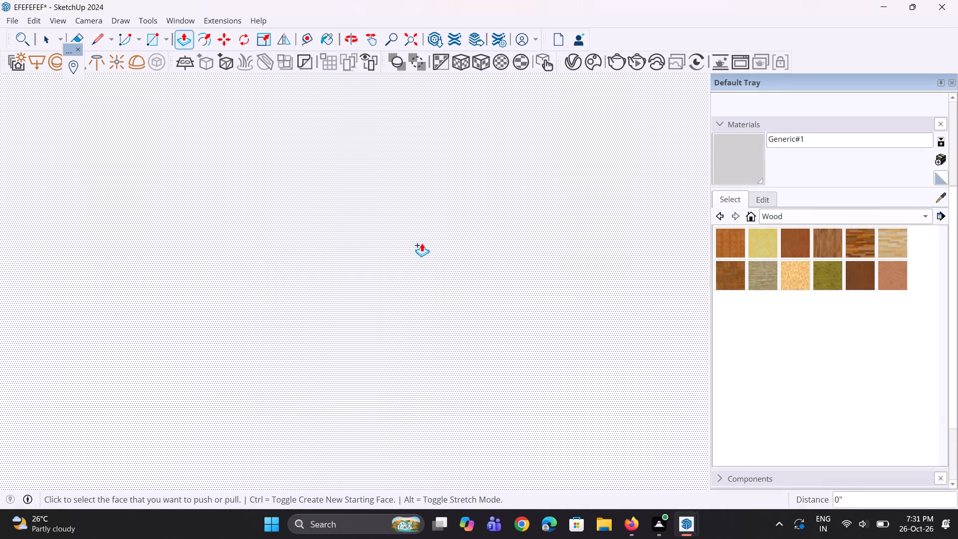
{"action": "left_click", "coordinate": [419, 40]}
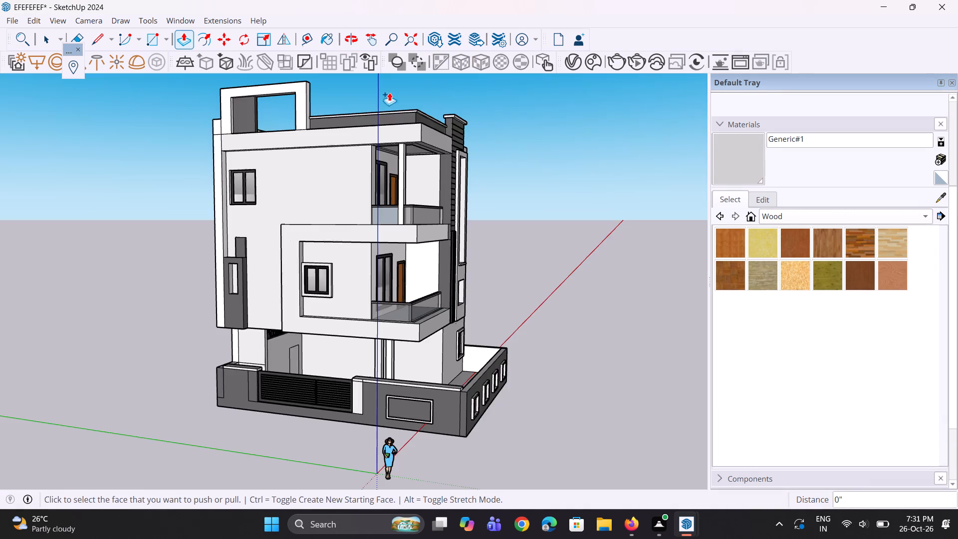
{"action": "scroll", "coordinate": [303, 349], "scroll_direction": "up", "scroll_amount": 20}
{"action": "scroll", "coordinate": [303, 349], "scroll_direction": "up", "scroll_amount": 3}
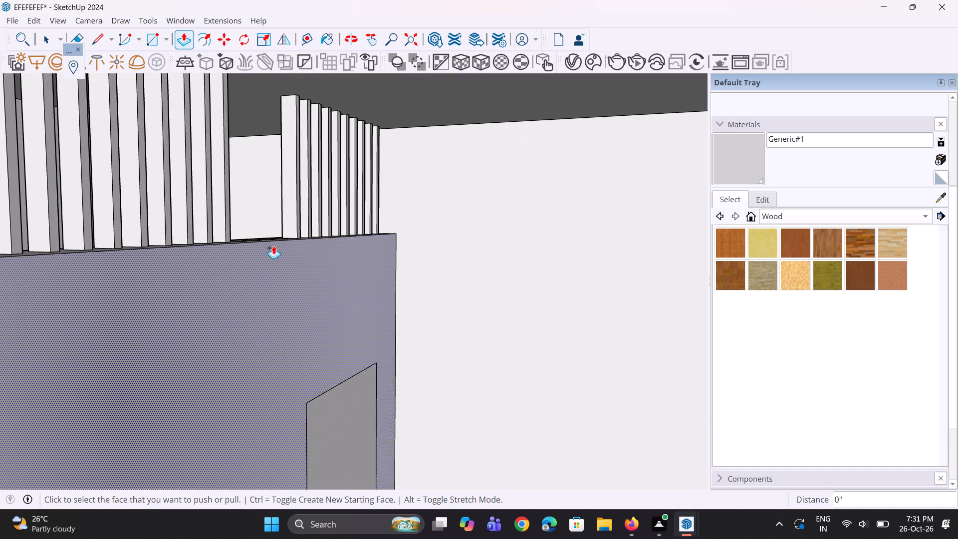
{"action": "scroll", "coordinate": [273, 246], "scroll_direction": "up", "scroll_amount": 2}
{"action": "middle_click_drag", "start_coordinate": [268, 229], "coordinate": [232, 267]}
{"action": "scroll", "coordinate": [226, 273], "scroll_direction": "up", "scroll_amount": 11}
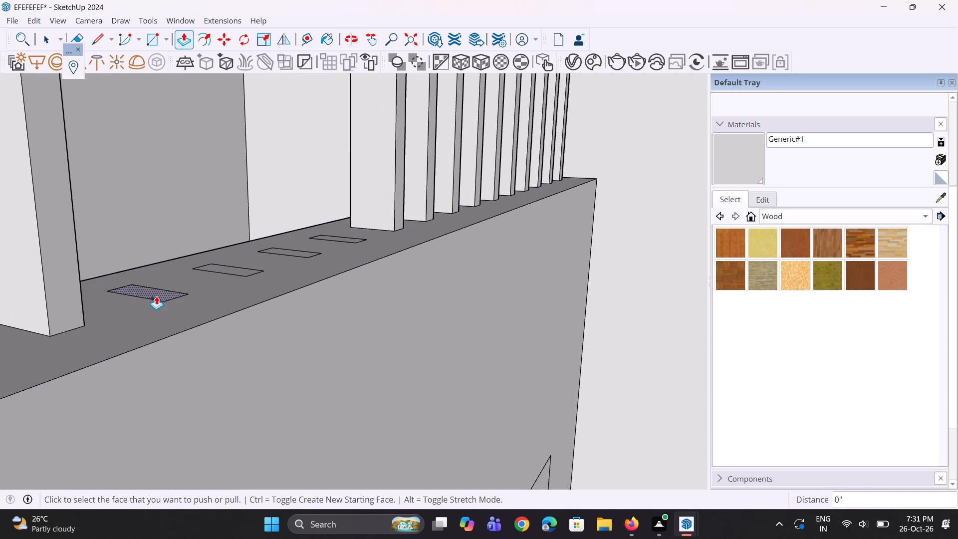
{"action": "double_click", "coordinate": [156, 296]}
{"action": "scroll", "coordinate": [214, 271], "scroll_direction": "up", "scroll_amount": 1}
{"action": "double_click", "coordinate": [234, 269]}
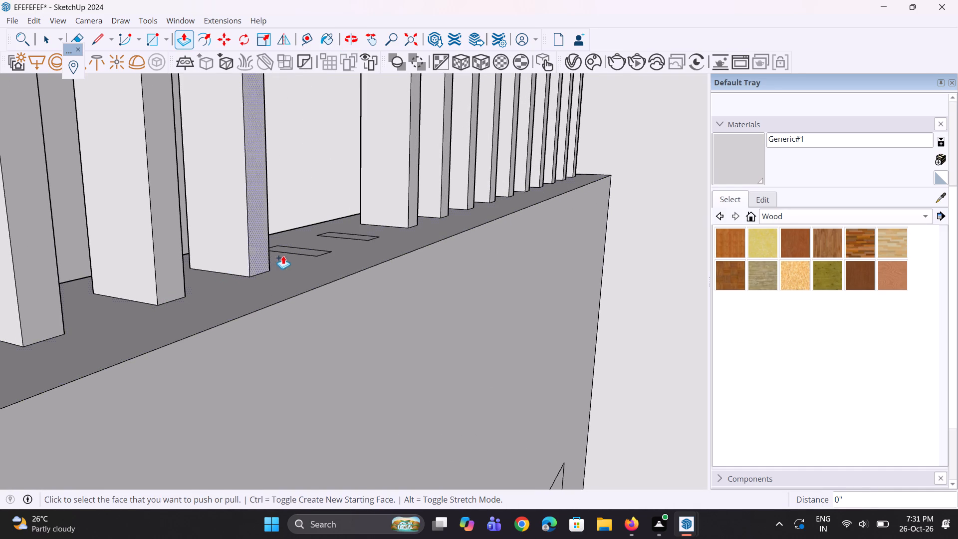
{"action": "double_click", "coordinate": [301, 248]}
{"action": "double_click", "coordinate": [351, 237]}
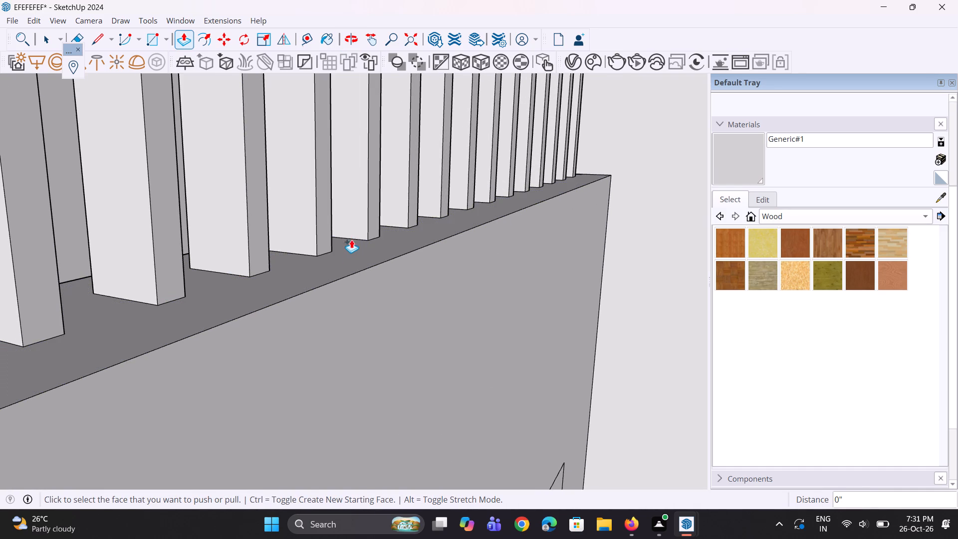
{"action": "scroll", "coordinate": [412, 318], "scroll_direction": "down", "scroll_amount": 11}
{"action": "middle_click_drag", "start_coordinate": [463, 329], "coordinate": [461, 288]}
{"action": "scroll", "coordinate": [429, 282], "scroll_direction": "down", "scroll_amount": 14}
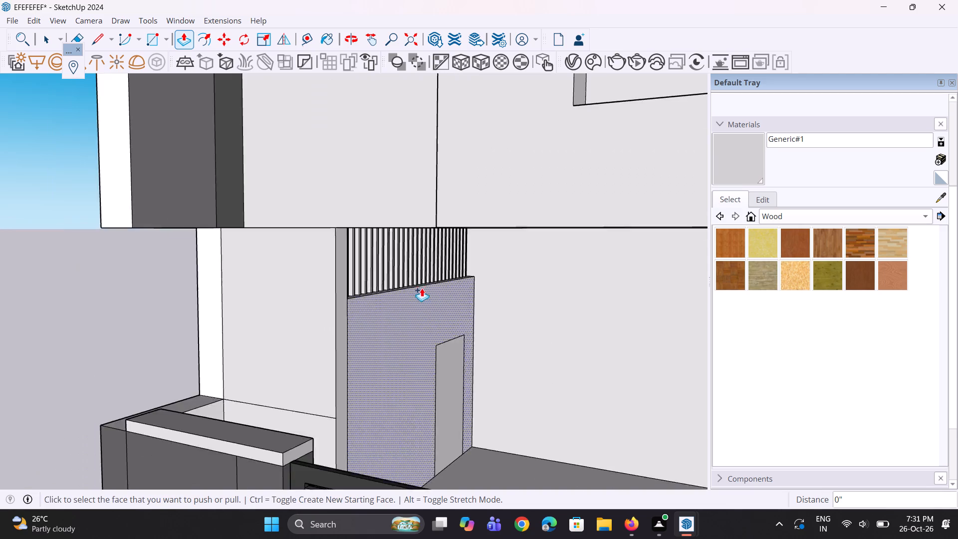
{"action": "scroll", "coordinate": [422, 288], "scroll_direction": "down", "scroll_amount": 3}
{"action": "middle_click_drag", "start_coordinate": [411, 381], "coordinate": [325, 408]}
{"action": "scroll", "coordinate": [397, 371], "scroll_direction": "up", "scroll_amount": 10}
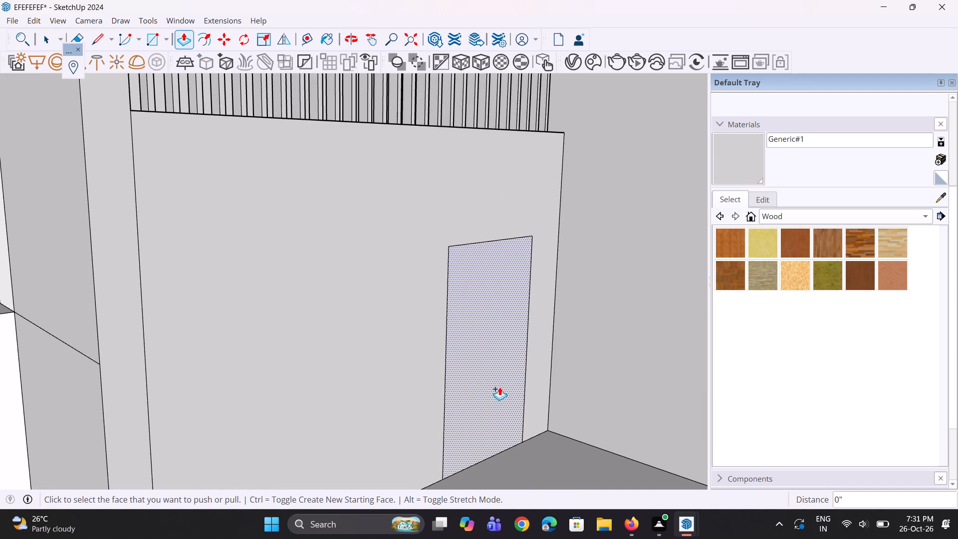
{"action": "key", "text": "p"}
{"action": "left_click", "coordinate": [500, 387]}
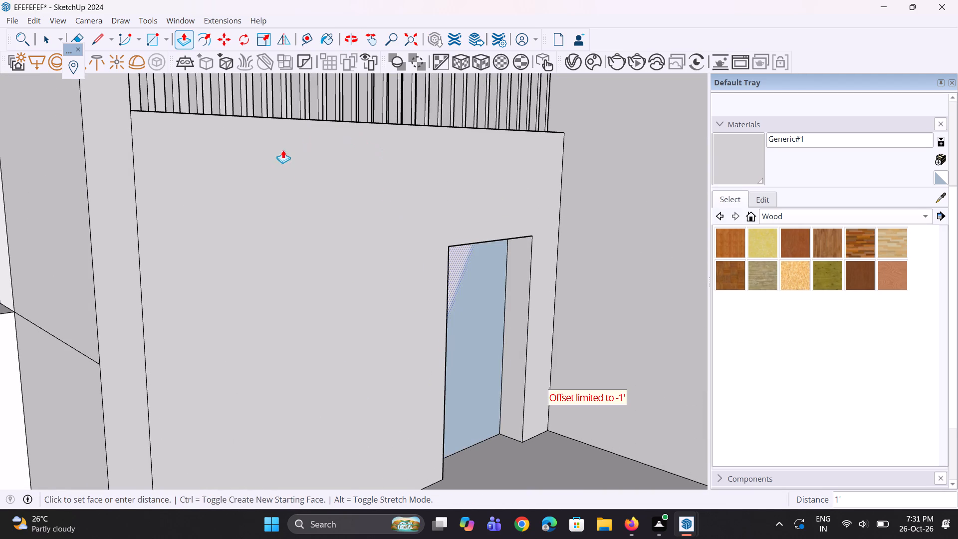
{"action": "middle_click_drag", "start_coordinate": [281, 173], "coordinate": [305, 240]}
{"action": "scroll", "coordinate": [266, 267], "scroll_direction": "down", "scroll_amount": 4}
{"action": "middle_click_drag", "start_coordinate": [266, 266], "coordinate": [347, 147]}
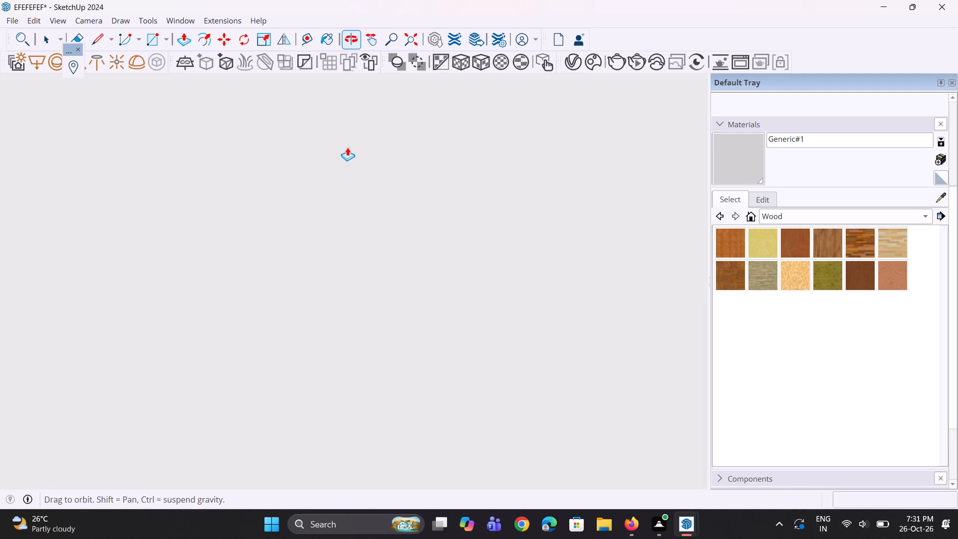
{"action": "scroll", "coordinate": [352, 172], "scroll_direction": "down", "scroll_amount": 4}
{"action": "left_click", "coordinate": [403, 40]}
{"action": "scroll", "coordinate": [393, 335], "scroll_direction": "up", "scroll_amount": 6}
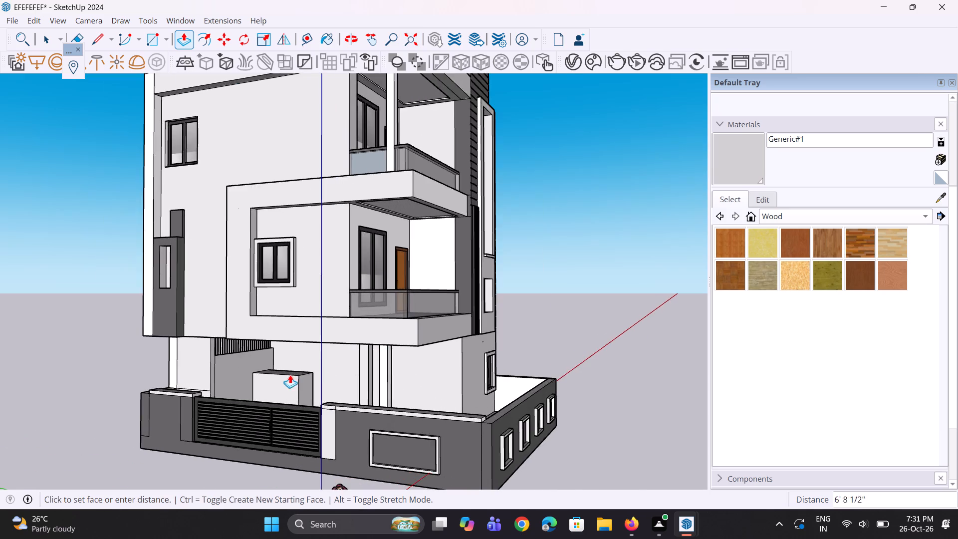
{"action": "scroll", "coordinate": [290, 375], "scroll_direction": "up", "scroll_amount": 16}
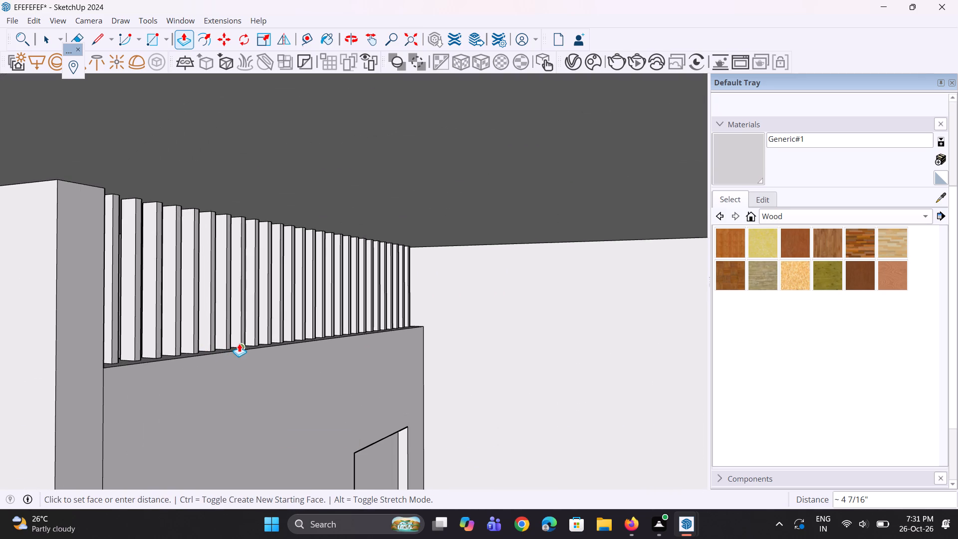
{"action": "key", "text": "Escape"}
Push the door outline's face back through the partition wall's 1' thickness to cut the doorway open.
{"action": "scroll", "coordinate": [325, 299], "scroll_direction": "down", "scroll_amount": 5}
{"action": "scroll", "coordinate": [346, 404], "scroll_direction": "up", "scroll_amount": 2}
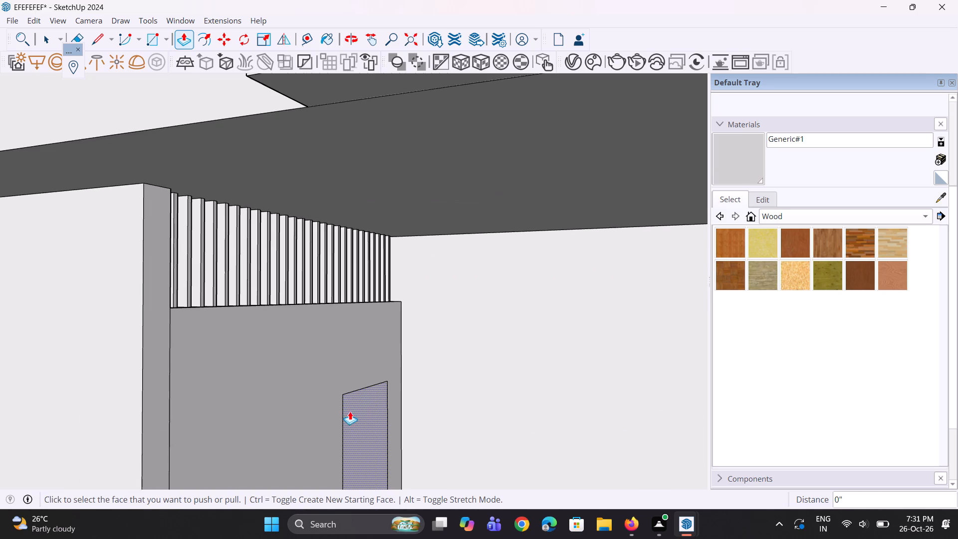
{"action": "left_click", "coordinate": [357, 427]}
{"action": "middle_click_drag", "start_coordinate": [198, 297], "coordinate": [203, 333]}
{"action": "scroll", "coordinate": [193, 348], "scroll_direction": "up", "scroll_amount": 3}
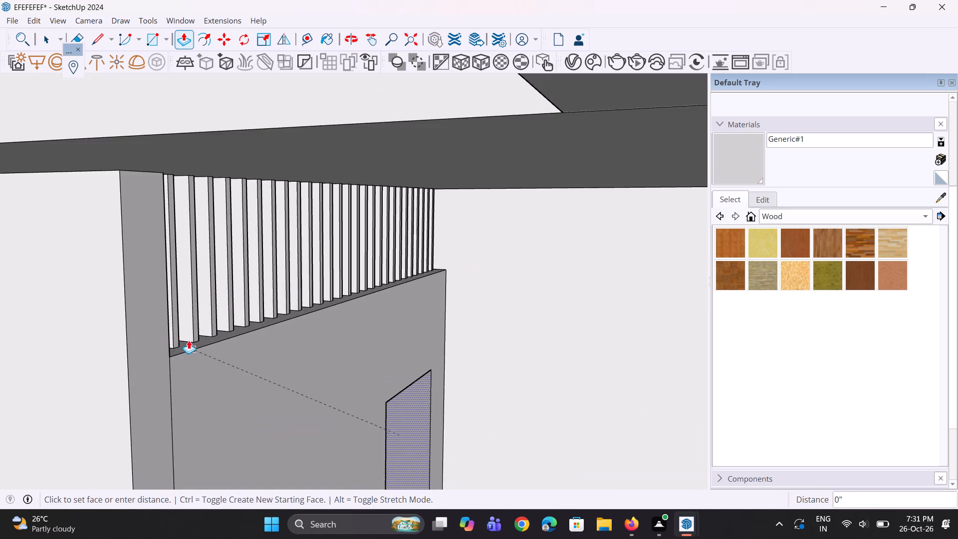
{"action": "scroll", "coordinate": [189, 340], "scroll_direction": "up", "scroll_amount": 9}
{"action": "scroll", "coordinate": [153, 361], "scroll_direction": "up", "scroll_amount": 1}
{"action": "middle_click_drag", "start_coordinate": [139, 361], "coordinate": [66, 365]}
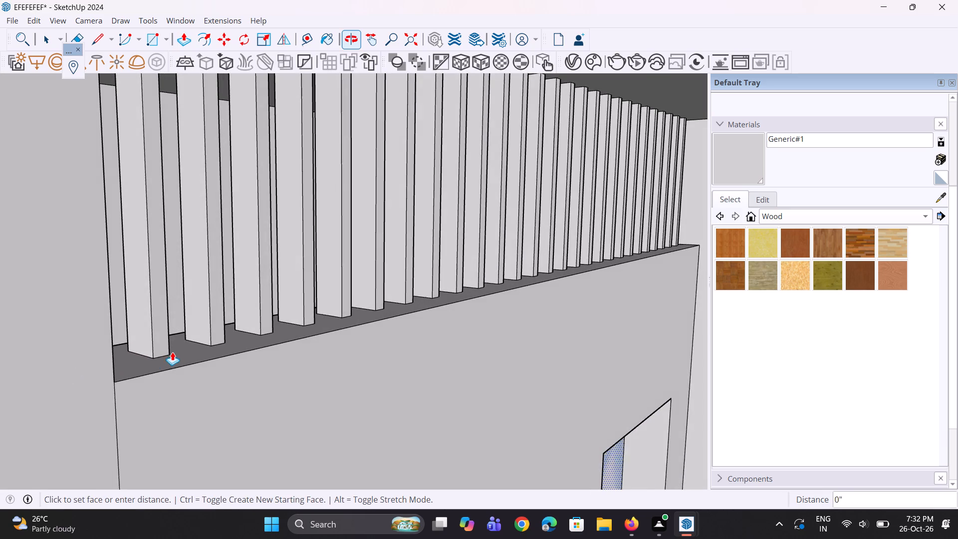
{"action": "scroll", "coordinate": [174, 351], "scroll_direction": "up", "scroll_amount": 2}
{"action": "left_click", "coordinate": [174, 328]}
Paint the support pier's faces and the adjoining partition wall with the Generic#1 material.
{"action": "scroll", "coordinate": [245, 319], "scroll_direction": "down", "scroll_amount": 6}
{"action": "middle_click_drag", "start_coordinate": [434, 449], "coordinate": [429, 373]}
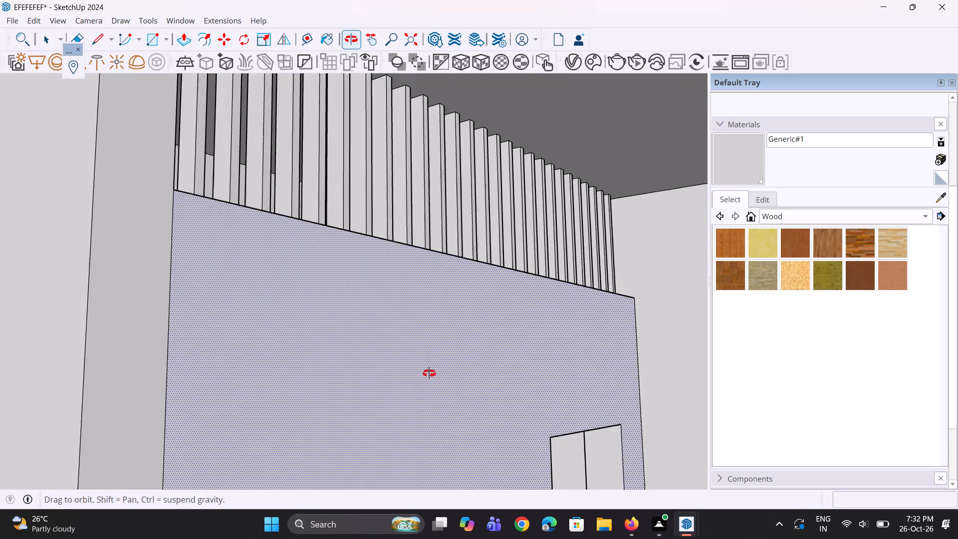
{"action": "middle_click_drag", "start_coordinate": [429, 373], "coordinate": [423, 367]}
{"action": "scroll", "coordinate": [305, 337], "scroll_direction": "down", "scroll_amount": 12}
{"action": "middle_click_drag", "start_coordinate": [408, 459], "coordinate": [407, 507]}
{"action": "scroll", "coordinate": [456, 451], "scroll_direction": "up", "scroll_amount": 1}
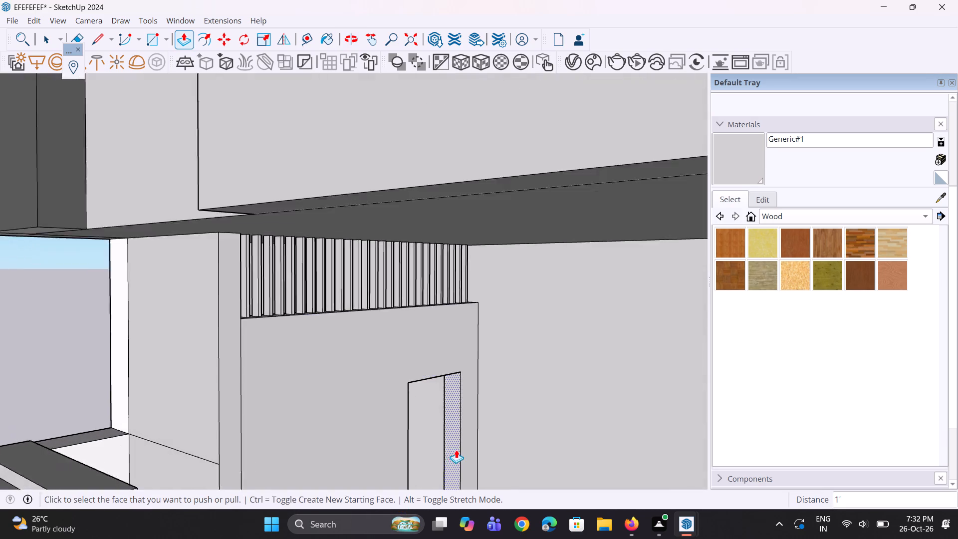
{"action": "scroll", "coordinate": [456, 450], "scroll_direction": "up", "scroll_amount": 3}
{"action": "middle_click_drag", "start_coordinate": [448, 450], "coordinate": [420, 429]}
{"action": "scroll", "coordinate": [412, 403], "scroll_direction": "down", "scroll_amount": 8}
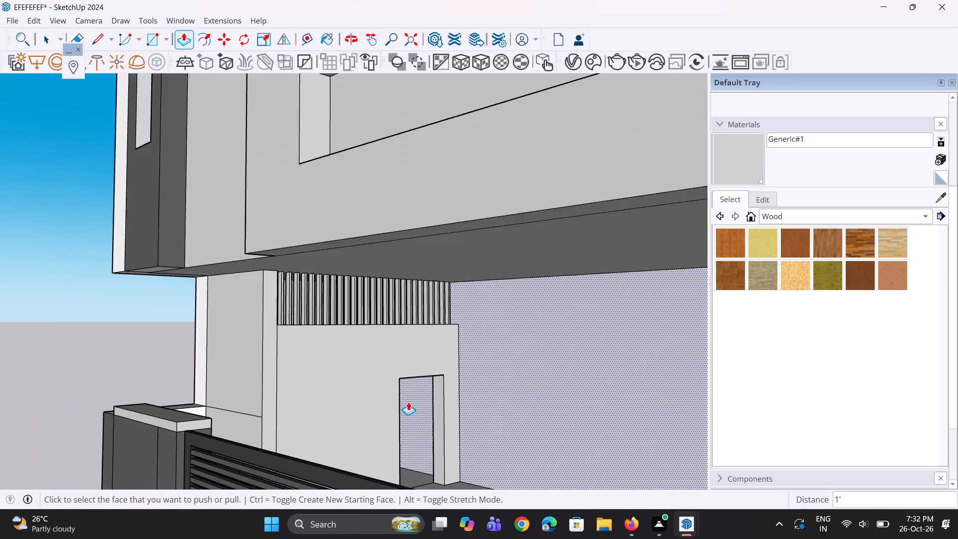
{"action": "scroll", "coordinate": [408, 402], "scroll_direction": "down", "scroll_amount": 3}
{"action": "middle_click_drag", "start_coordinate": [347, 417], "coordinate": [287, 446]}
{"action": "scroll", "coordinate": [323, 385], "scroll_direction": "down", "scroll_amount": 6}
{"action": "middle_click", "coordinate": [323, 385]}
{"action": "middle_click_drag", "start_coordinate": [325, 434], "coordinate": [392, 422]}
{"action": "scroll", "coordinate": [396, 411], "scroll_direction": "up", "scroll_amount": 4}
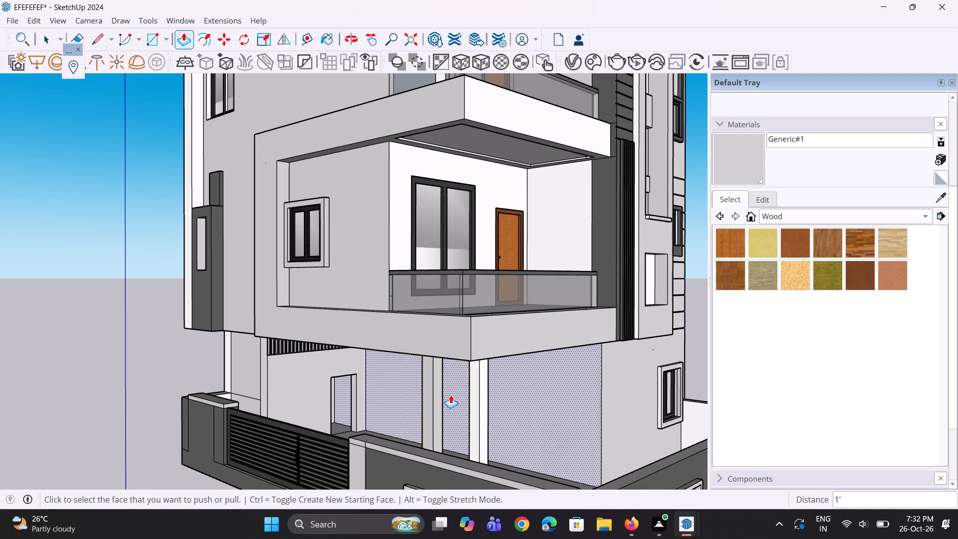
{"action": "left_click", "coordinate": [749, 152]}
{"action": "scroll", "coordinate": [405, 333], "scroll_direction": "up", "scroll_amount": 4}
{"action": "left_click", "coordinate": [238, 393]}
{"action": "scroll", "coordinate": [202, 393], "scroll_direction": "up", "scroll_amount": 2}
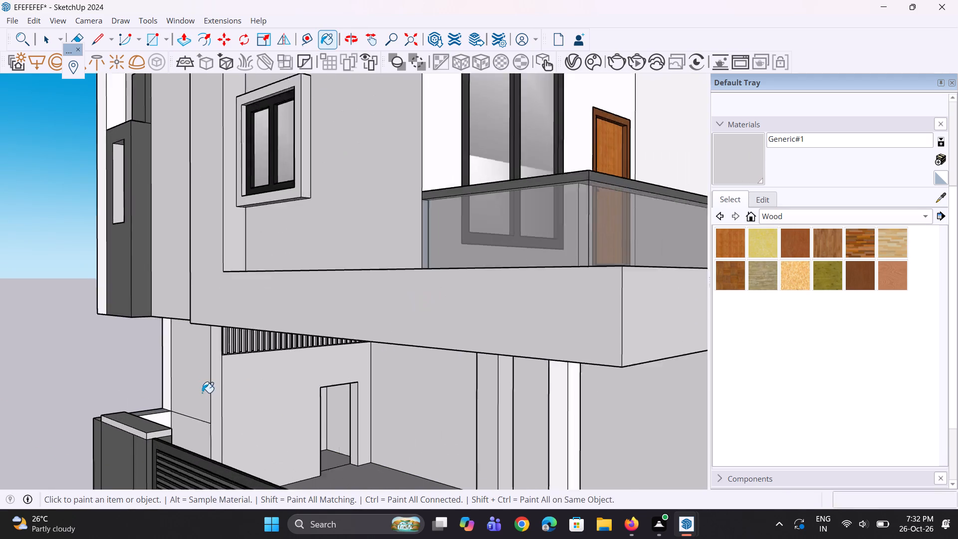
{"action": "scroll", "coordinate": [202, 393], "scroll_direction": "up", "scroll_amount": 2}
{"action": "left_click", "coordinate": [194, 383]}
{"action": "left_click", "coordinate": [226, 364]}
{"action": "middle_click_drag", "start_coordinate": [258, 413], "coordinate": [364, 401]}
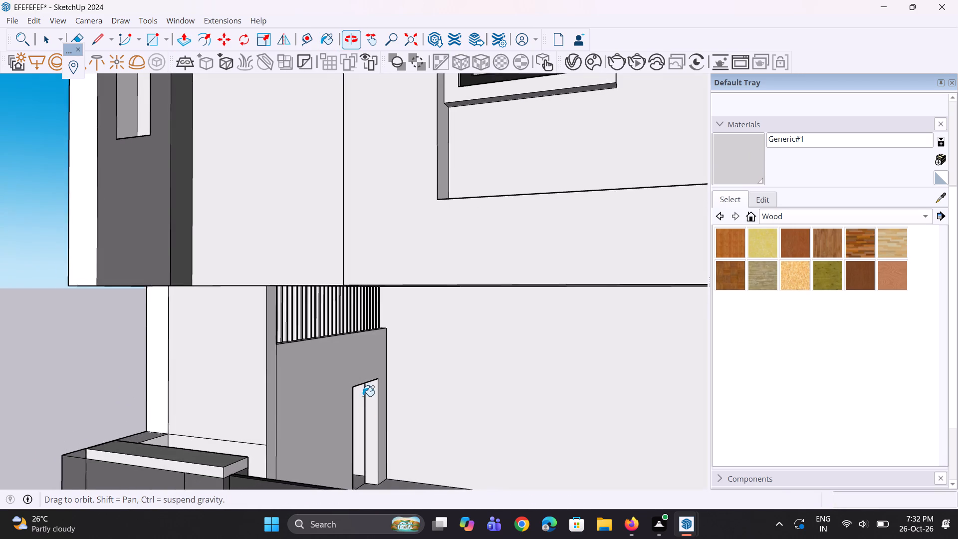
{"action": "scroll", "coordinate": [360, 378], "scroll_direction": "up", "scroll_amount": 2}
{"action": "left_click", "coordinate": [220, 351]}
Erase the stray edge line crossing the lower part of the pier's outer side face.
{"action": "middle_click_drag", "start_coordinate": [219, 357], "coordinate": [0, 350]}
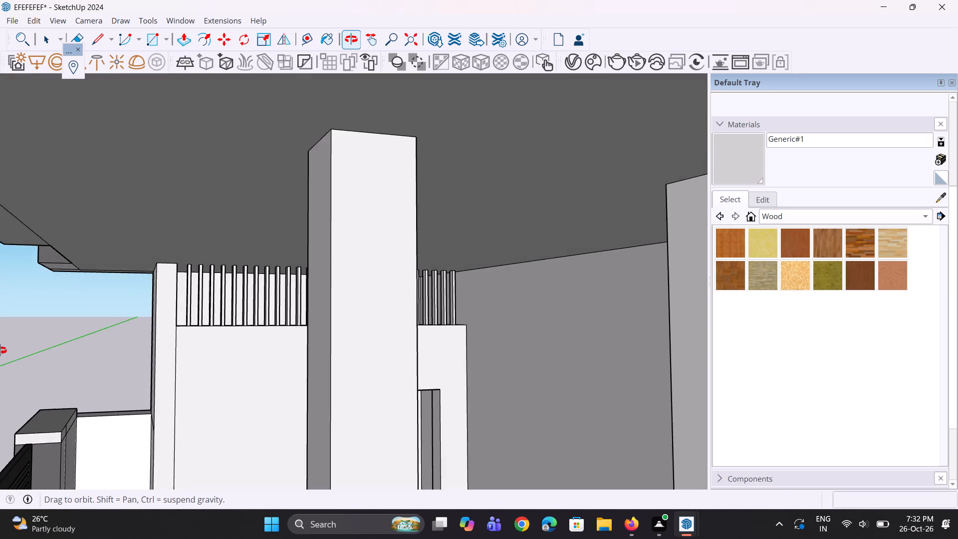
{"action": "middle_click_drag", "start_coordinate": [0, 350], "coordinate": [67, 356]}
{"action": "scroll", "coordinate": [133, 470], "scroll_direction": "up", "scroll_amount": 1}
{"action": "key", "text": "e"}
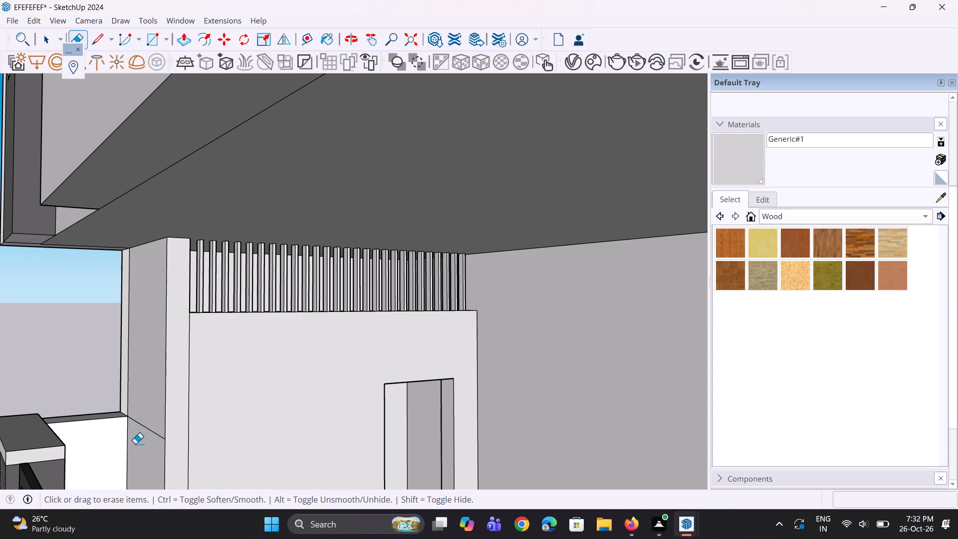
{"action": "left_click_drag", "start_coordinate": [145, 428], "coordinate": [158, 427]}
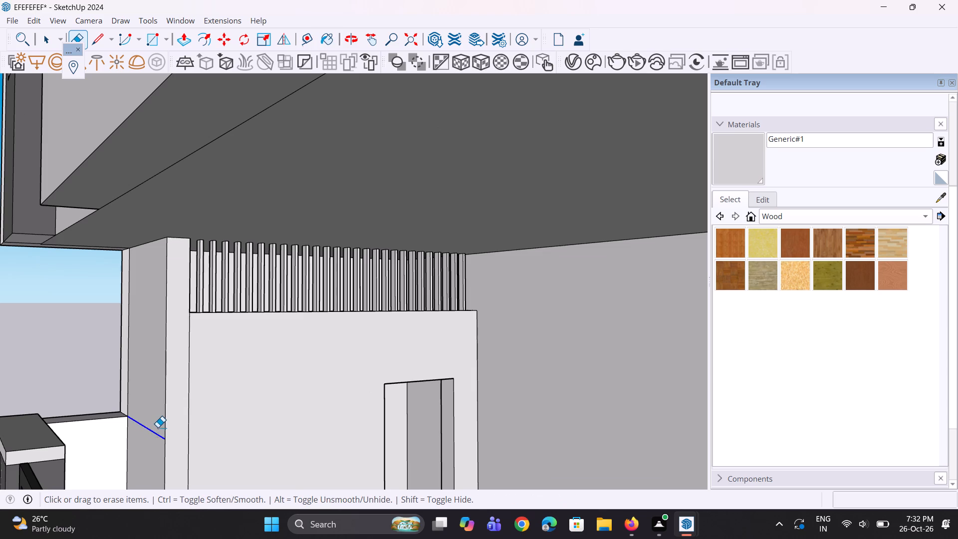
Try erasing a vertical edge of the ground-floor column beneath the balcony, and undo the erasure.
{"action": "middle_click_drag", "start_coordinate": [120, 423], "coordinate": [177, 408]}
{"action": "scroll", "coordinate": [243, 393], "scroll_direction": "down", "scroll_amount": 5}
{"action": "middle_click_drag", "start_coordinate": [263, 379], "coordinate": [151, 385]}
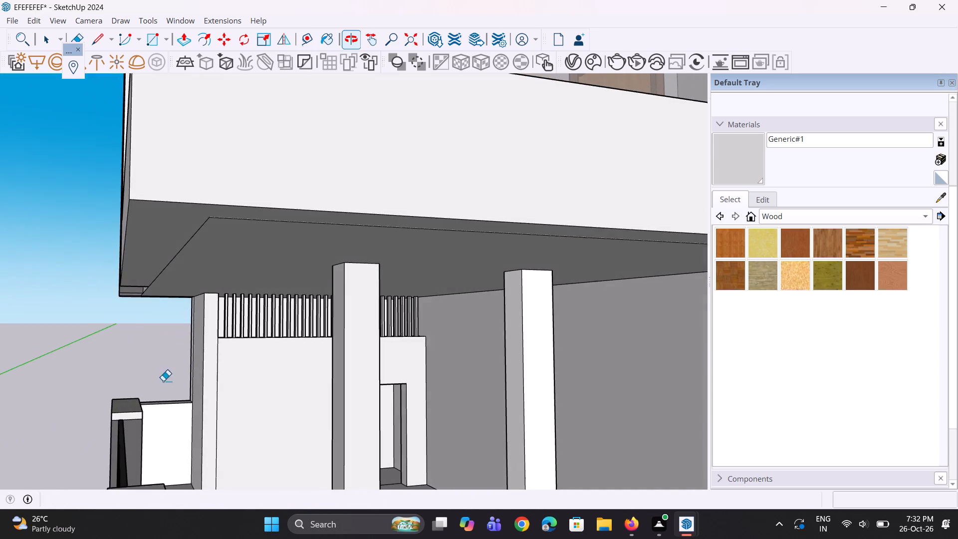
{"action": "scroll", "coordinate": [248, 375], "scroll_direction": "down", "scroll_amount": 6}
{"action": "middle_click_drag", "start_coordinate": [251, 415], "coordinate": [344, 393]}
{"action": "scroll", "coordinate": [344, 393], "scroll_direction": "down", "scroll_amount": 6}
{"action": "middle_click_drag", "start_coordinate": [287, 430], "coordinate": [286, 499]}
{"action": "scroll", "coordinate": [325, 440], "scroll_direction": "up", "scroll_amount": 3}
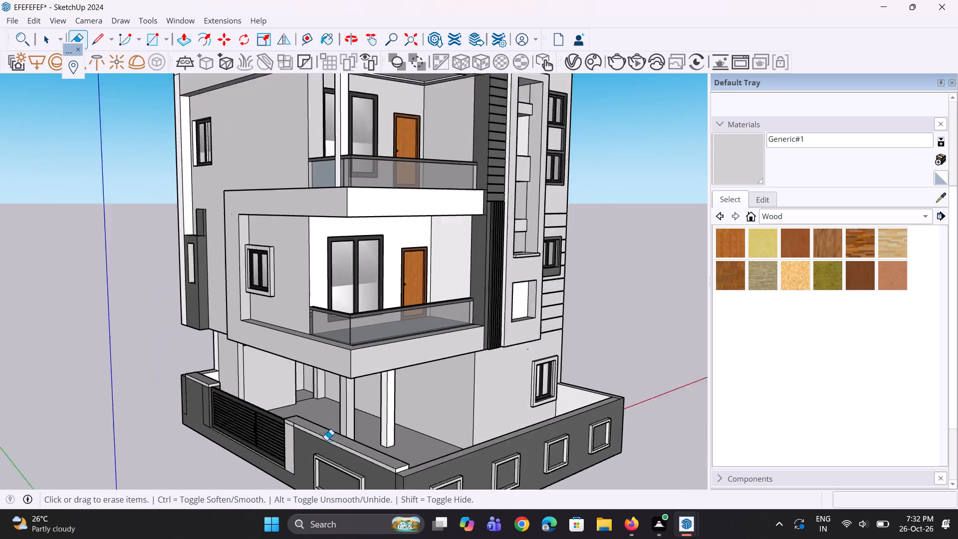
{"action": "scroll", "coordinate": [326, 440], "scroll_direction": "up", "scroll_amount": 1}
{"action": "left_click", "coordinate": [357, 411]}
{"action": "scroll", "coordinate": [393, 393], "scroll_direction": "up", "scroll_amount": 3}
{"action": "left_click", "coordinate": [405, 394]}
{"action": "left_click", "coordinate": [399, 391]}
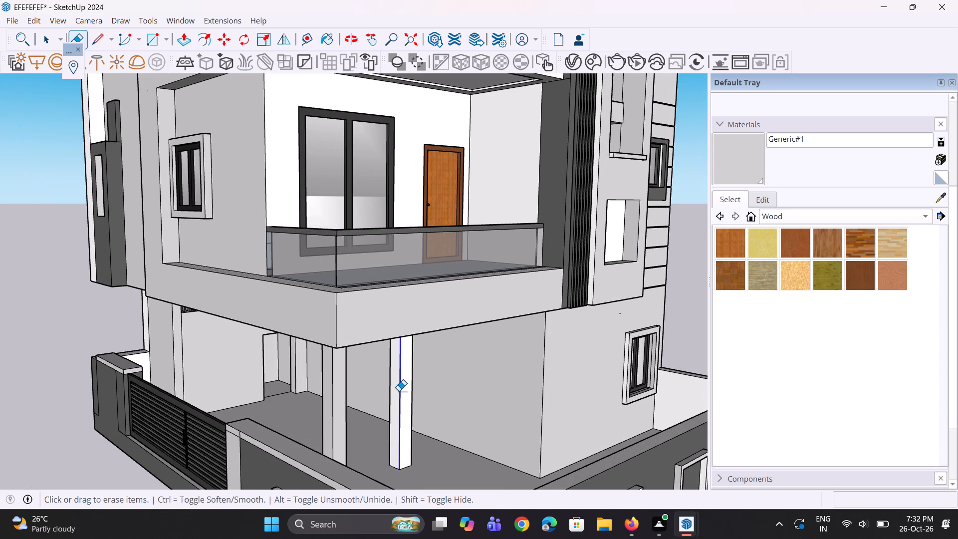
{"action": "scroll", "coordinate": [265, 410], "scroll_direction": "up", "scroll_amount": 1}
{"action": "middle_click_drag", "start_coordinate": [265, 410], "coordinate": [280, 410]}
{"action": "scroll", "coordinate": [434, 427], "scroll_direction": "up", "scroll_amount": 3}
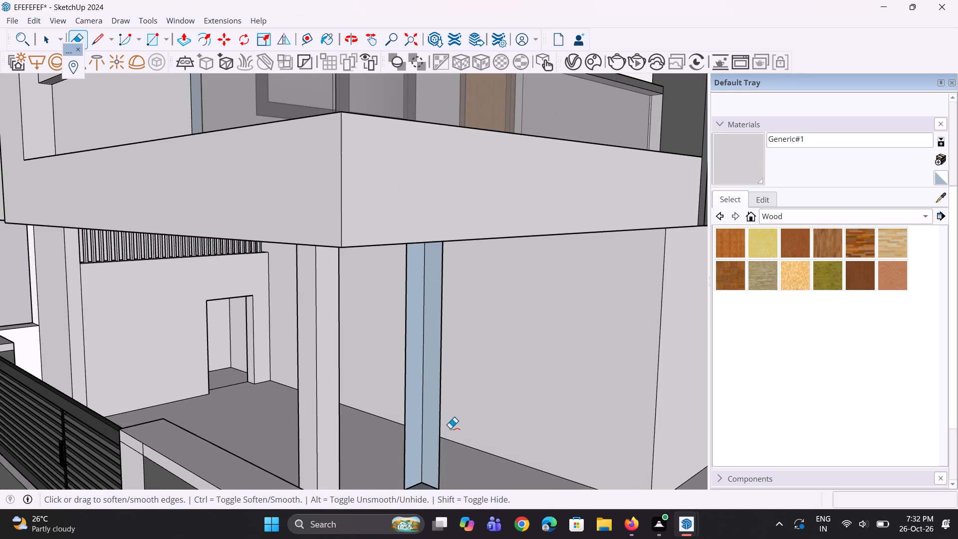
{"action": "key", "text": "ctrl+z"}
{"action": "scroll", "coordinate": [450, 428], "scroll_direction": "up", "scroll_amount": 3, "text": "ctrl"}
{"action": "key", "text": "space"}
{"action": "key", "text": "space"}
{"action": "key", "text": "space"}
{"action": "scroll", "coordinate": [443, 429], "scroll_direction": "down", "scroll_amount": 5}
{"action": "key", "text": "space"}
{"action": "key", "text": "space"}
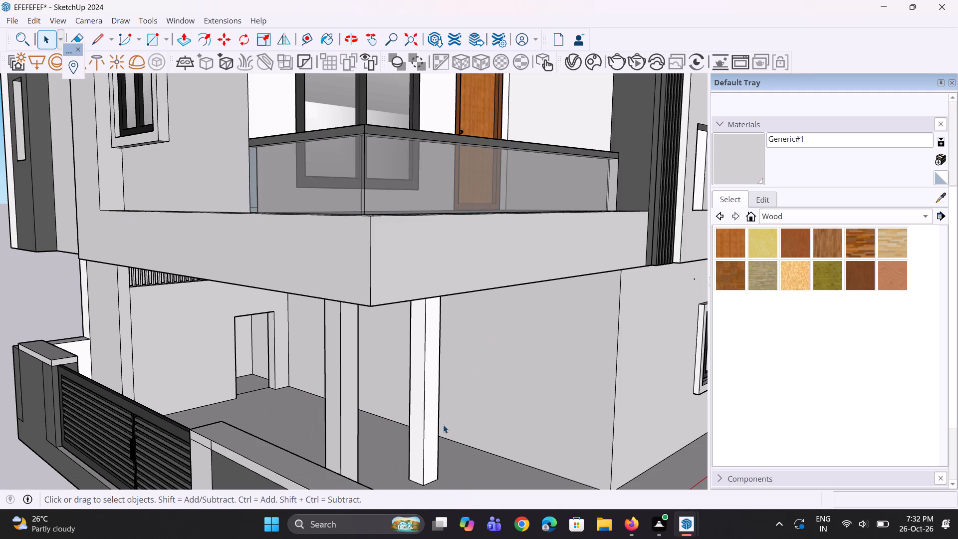
Paint the faces of the two ground-floor columns beneath the balcony with the Generic#1 material.
{"action": "left_click_drag", "start_coordinate": [725, 160], "coordinate": [714, 180]}
{"action": "scroll", "coordinate": [359, 491], "scroll_direction": "up", "scroll_amount": 3}
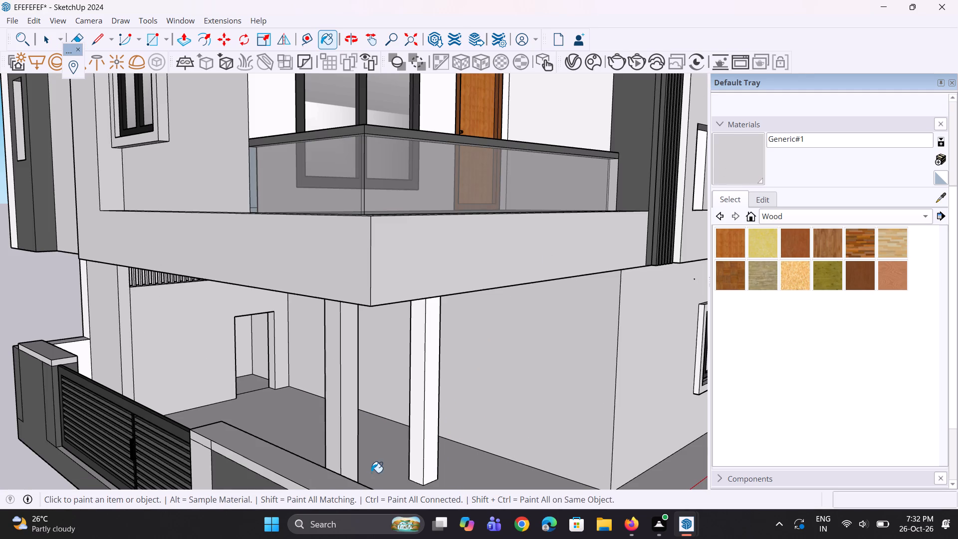
{"action": "scroll", "coordinate": [420, 428], "scroll_direction": "up", "scroll_amount": 2}
{"action": "left_click", "coordinate": [428, 412]}
{"action": "left_click", "coordinate": [417, 404]}
{"action": "middle_click_drag", "start_coordinate": [327, 459], "coordinate": [466, 404]}
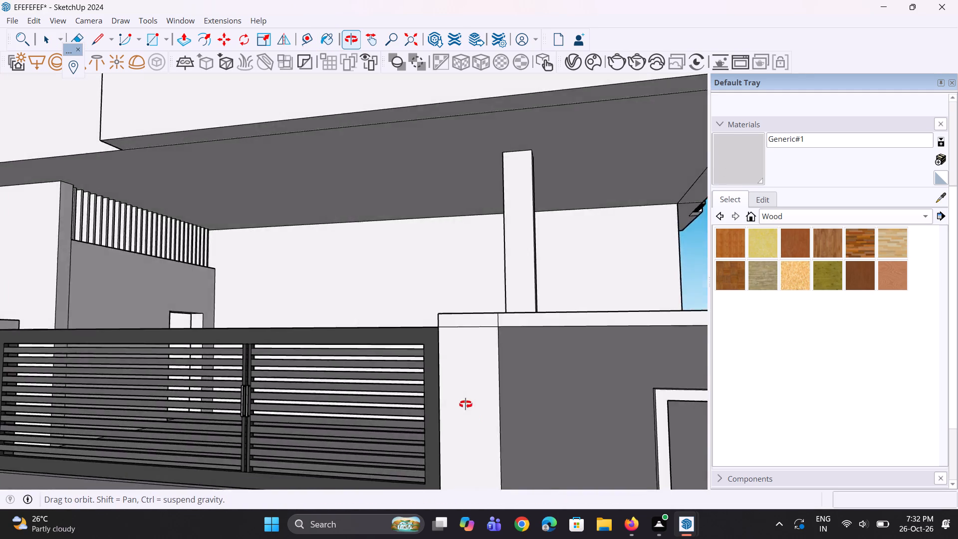
{"action": "middle_click_drag", "start_coordinate": [466, 404], "coordinate": [508, 434]}
{"action": "left_click", "coordinate": [548, 342]}
{"action": "double_click", "coordinate": [544, 339]}
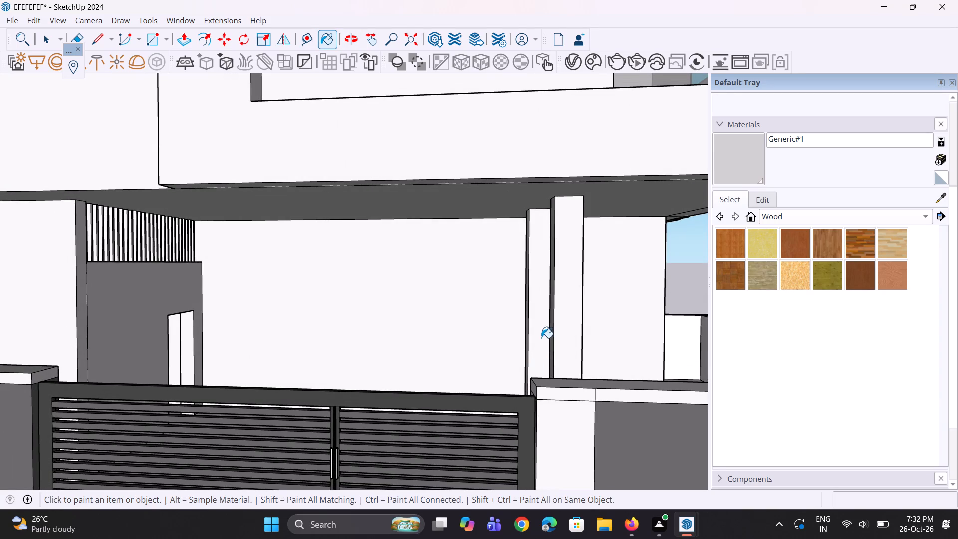
{"action": "left_click", "coordinate": [585, 344]}
Paint the gate-side faces of the partition wall and the adjoining pier with Generic#1.
{"action": "left_click", "coordinate": [96, 313]}
{"action": "left_click", "coordinate": [68, 248]}
Paint the vertical slats nearest the pier, above the partition wall, with the Generic#1 material.
{"action": "scroll", "coordinate": [89, 234], "scroll_direction": "up", "scroll_amount": 2}
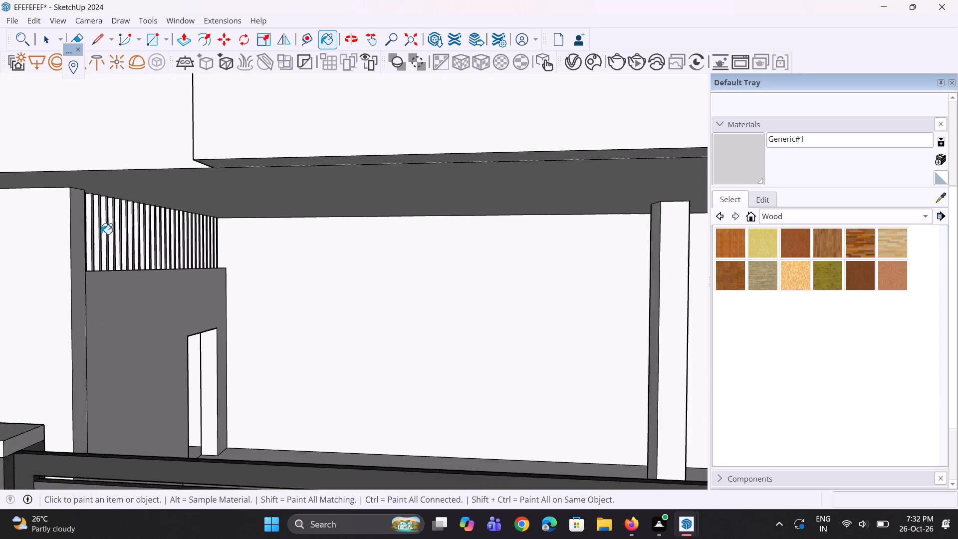
{"action": "scroll", "coordinate": [101, 234], "scroll_direction": "up", "scroll_amount": 9}
{"action": "left_click", "coordinate": [79, 245]}
{"action": "double_click", "coordinate": [93, 244]}
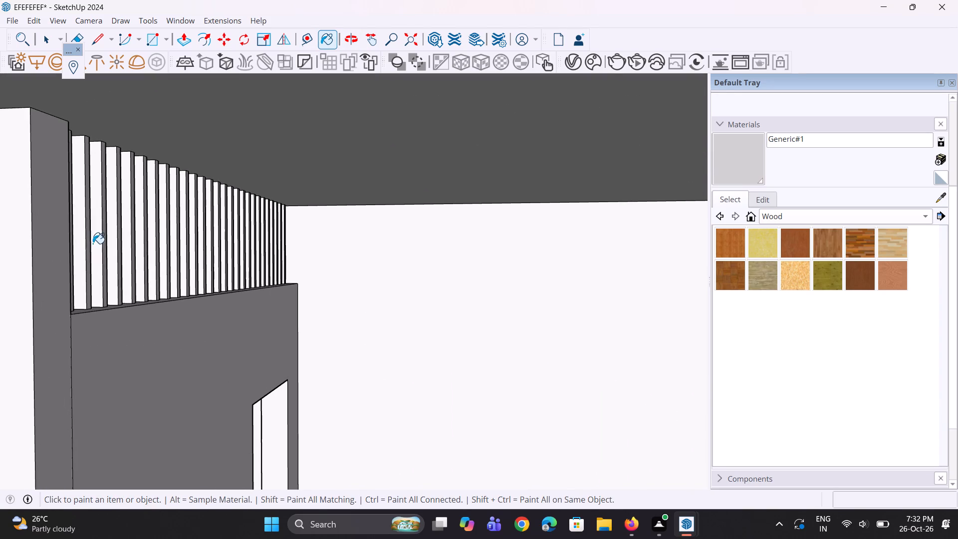
{"action": "left_click_drag", "start_coordinate": [103, 240], "coordinate": [110, 239]}
{"action": "left_click", "coordinate": [113, 238]}
{"action": "left_click", "coordinate": [117, 236]}
{"action": "left_click_drag", "start_coordinate": [123, 233], "coordinate": [127, 233]}
{"action": "left_click", "coordinate": [132, 233]}
{"action": "left_click", "coordinate": [137, 233]}
{"action": "double_click", "coordinate": [141, 234]}
{"action": "left_click", "coordinate": [147, 235]}
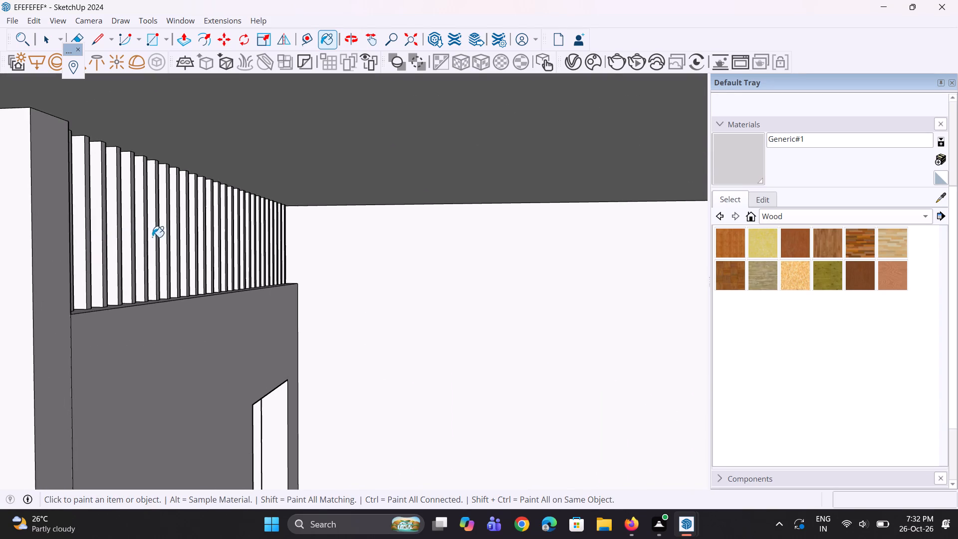
Paint the remaining vertical slats towards the partition wall's far end with Generic#1.
{"action": "left_click_drag", "start_coordinate": [152, 237], "coordinate": [156, 244]}
{"action": "left_click", "coordinate": [161, 244]}
{"action": "left_click", "coordinate": [166, 246]}
{"action": "left_click", "coordinate": [169, 249]}
{"action": "left_click_drag", "start_coordinate": [192, 251], "coordinate": [197, 253]}
{"action": "left_click_drag", "start_coordinate": [223, 261], "coordinate": [233, 271]}
{"action": "left_click", "coordinate": [250, 265]}
{"action": "left_click", "coordinate": [258, 261]}
{"action": "left_click", "coordinate": [262, 260]}
{"action": "double_click", "coordinate": [274, 257]}
{"action": "left_click_drag", "start_coordinate": [275, 258], "coordinate": [275, 262]}
{"action": "left_click_drag", "start_coordinate": [239, 270], "coordinate": [123, 277]}
Save the house model.
{"action": "scroll", "coordinate": [198, 254], "scroll_direction": "down", "scroll_amount": 6}
{"action": "middle_click_drag", "start_coordinate": [219, 276], "coordinate": [127, 324]}
{"action": "scroll", "coordinate": [150, 306], "scroll_direction": "down", "scroll_amount": 19}
{"action": "middle_click_drag", "start_coordinate": [181, 341], "coordinate": [181, 411]}
{"action": "scroll", "coordinate": [212, 398], "scroll_direction": "up", "scroll_amount": 7}
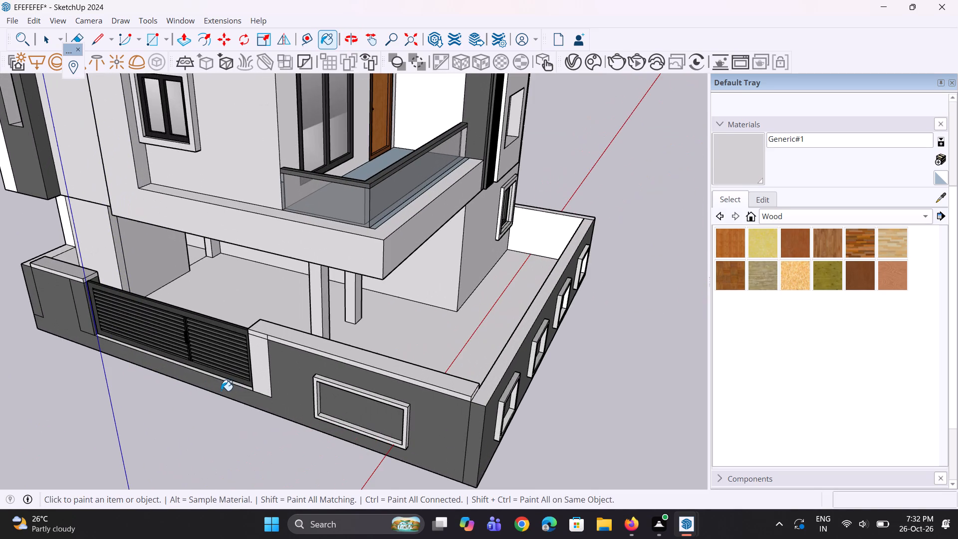
{"action": "key", "text": "ctrl+s"}
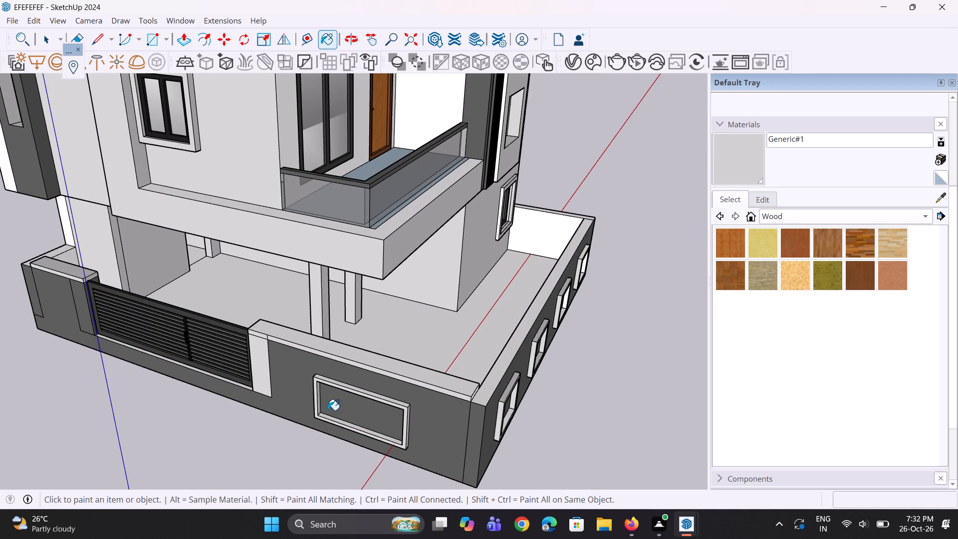
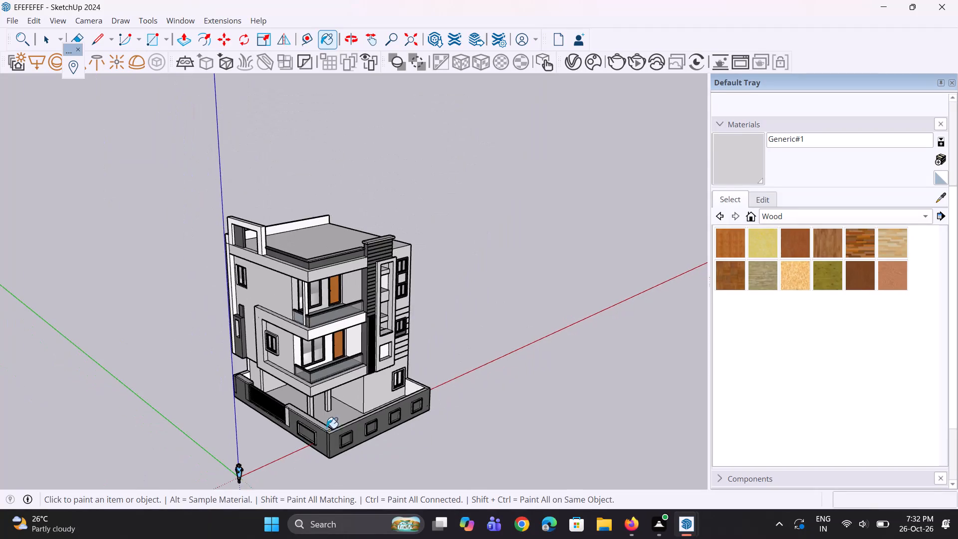
Save the house model.
{"action": "middle_click_drag", "start_coordinate": [326, 427], "coordinate": [286, 366]}
{"action": "scroll", "coordinate": [249, 409], "scroll_direction": "up", "scroll_amount": 7}
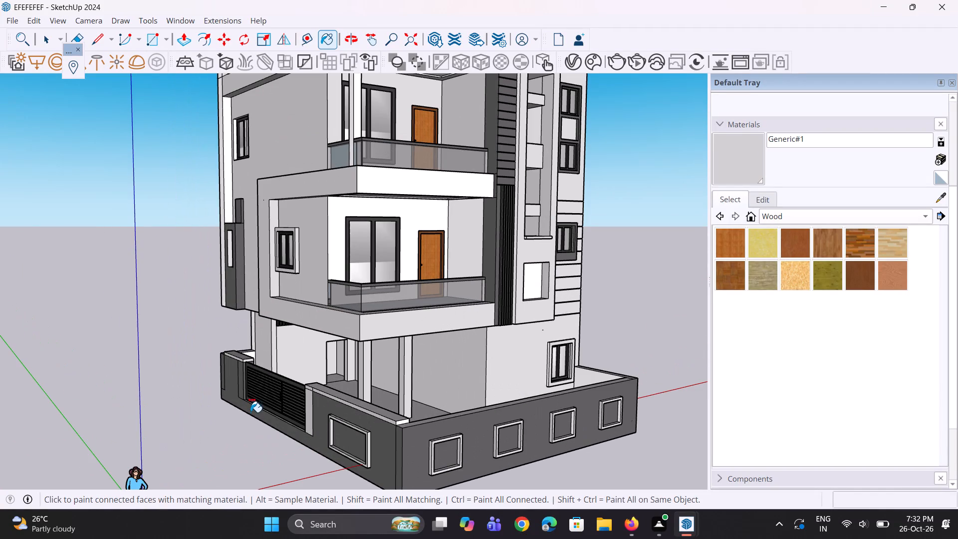
{"action": "key", "text": "ctrl+s"}
Examine the ground-floor parking area, its columns and door opening, and the gate side of the house.
{"action": "scroll", "coordinate": [340, 371], "scroll_direction": "up", "scroll_amount": 13, "text": "ctrl"}
{"action": "middle_click_drag", "start_coordinate": [298, 367], "coordinate": [283, 345]}
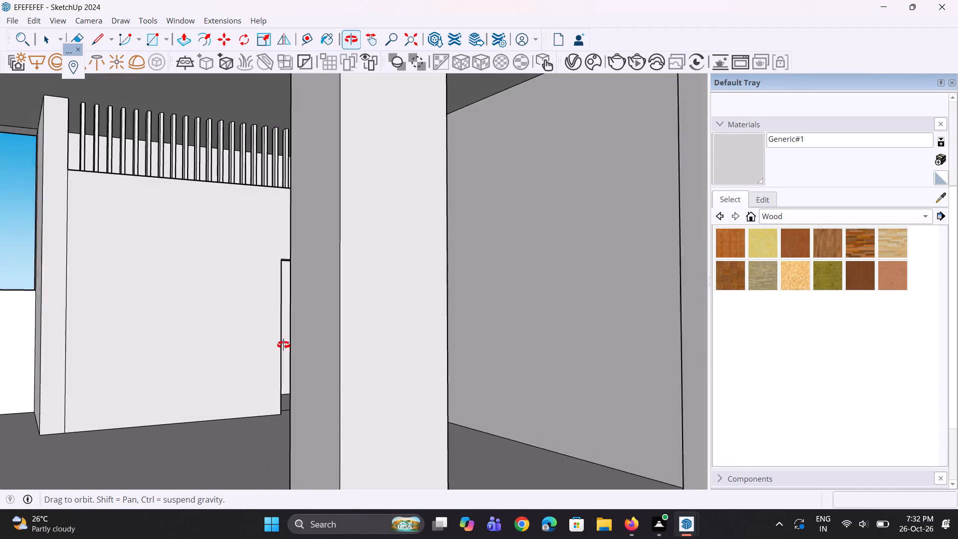
{"action": "middle_click_drag", "start_coordinate": [283, 345], "coordinate": [304, 346]}
{"action": "scroll", "coordinate": [309, 357], "scroll_direction": "up", "scroll_amount": 1}
{"action": "scroll", "coordinate": [308, 374], "scroll_direction": "down", "scroll_amount": 4}
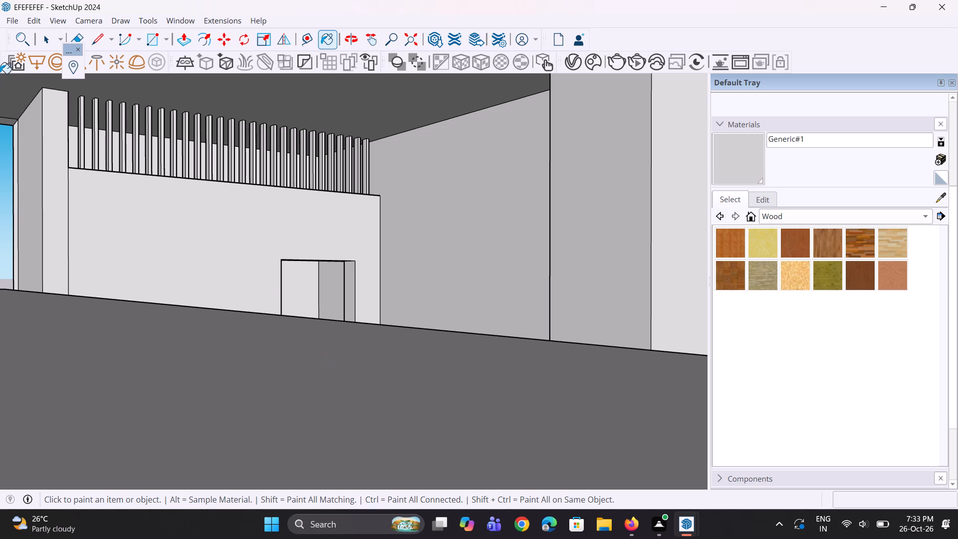
{"action": "scroll", "coordinate": [5, 71], "scroll_direction": "down", "scroll_amount": 12}
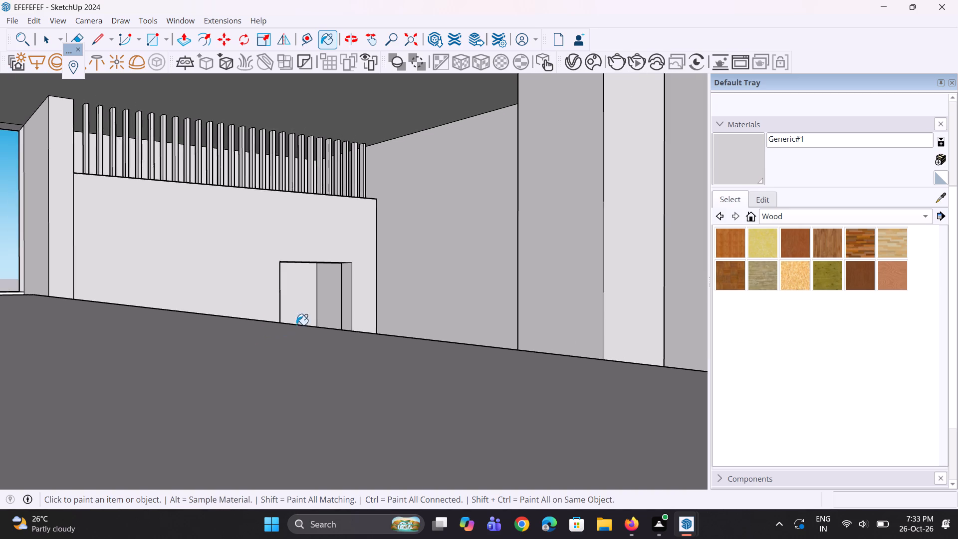
{"action": "scroll", "coordinate": [296, 325], "scroll_direction": "down", "scroll_amount": 20}
{"action": "scroll", "coordinate": [296, 325], "scroll_direction": "down", "scroll_amount": 11}
{"action": "middle_click_drag", "start_coordinate": [247, 312], "coordinate": [396, 365]}
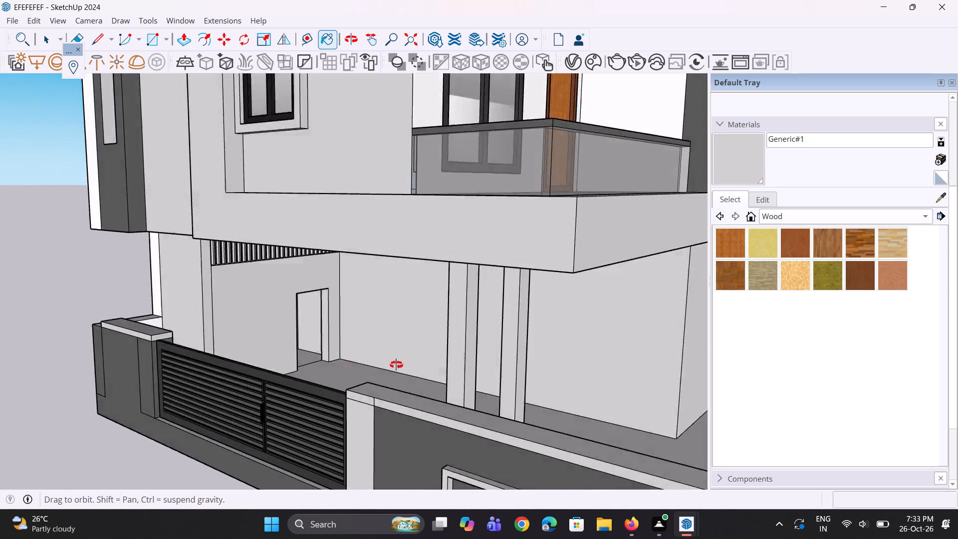
{"action": "middle_click_drag", "start_coordinate": [396, 365], "coordinate": [432, 364]}
{"action": "scroll", "coordinate": [289, 353], "scroll_direction": "down", "scroll_amount": 6}
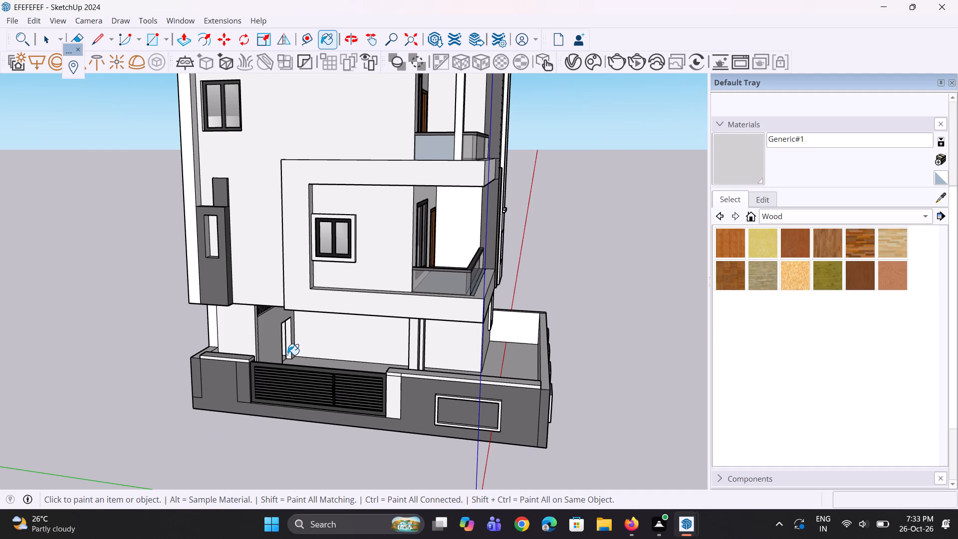
{"action": "middle_click_drag", "start_coordinate": [263, 316], "coordinate": [244, 288]}
{"action": "scroll", "coordinate": [244, 288], "scroll_direction": "up", "scroll_amount": 2}
{"action": "scroll", "coordinate": [257, 355], "scroll_direction": "down", "scroll_amount": 6}
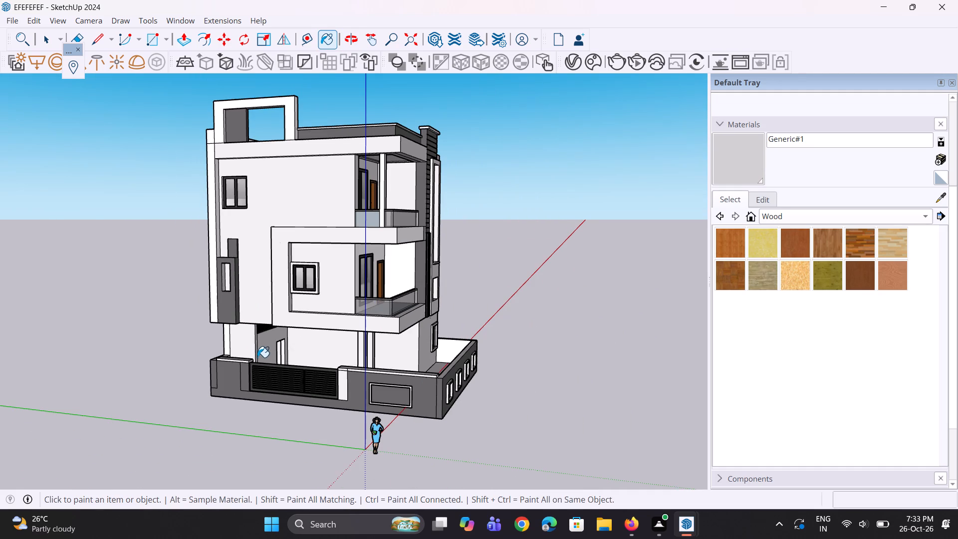
Erase the horizontal edge crossing the narrow front face of the tall side wall at roof-slab level.
{"action": "scroll", "coordinate": [257, 357], "scroll_direction": "down", "scroll_amount": 4}
{"action": "middle_click_drag", "start_coordinate": [248, 332], "coordinate": [447, 349]}
{"action": "scroll", "coordinate": [298, 244], "scroll_direction": "up", "scroll_amount": 3}
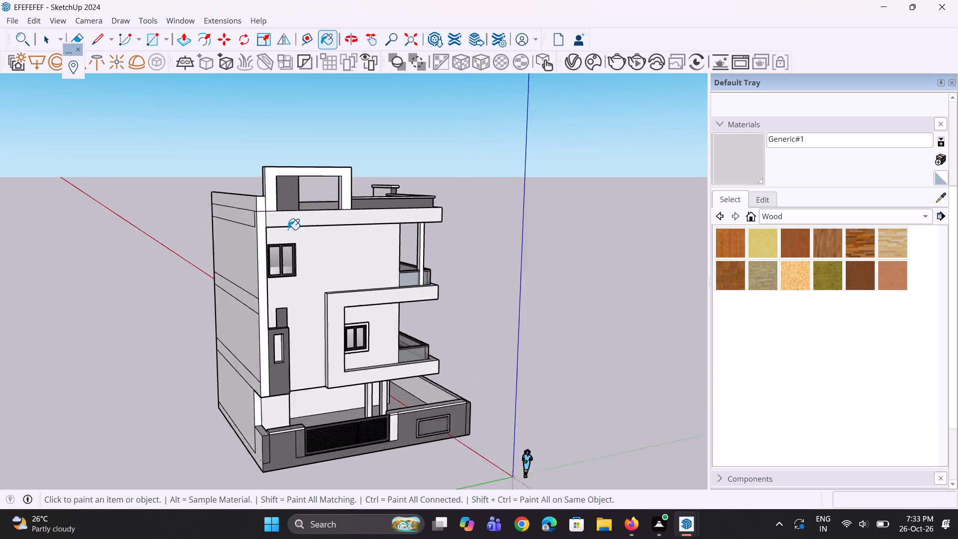
{"action": "scroll", "coordinate": [288, 230], "scroll_direction": "up", "scroll_amount": 13}
{"action": "key", "text": "e"}
{"action": "left_click_drag", "start_coordinate": [240, 186], "coordinate": [241, 197]}
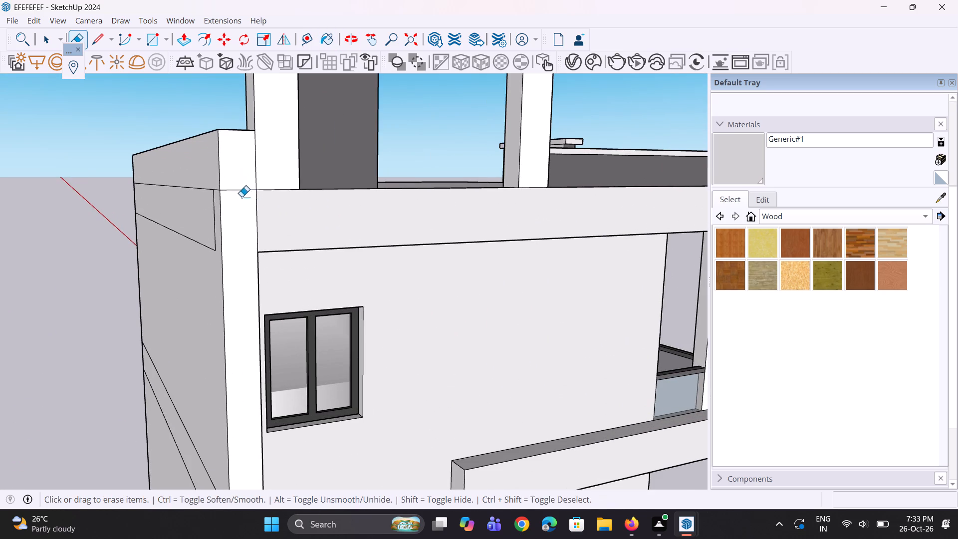
{"action": "left_click_drag", "start_coordinate": [241, 197], "coordinate": [242, 200]}
{"action": "left_click_drag", "start_coordinate": [229, 187], "coordinate": [227, 200]}
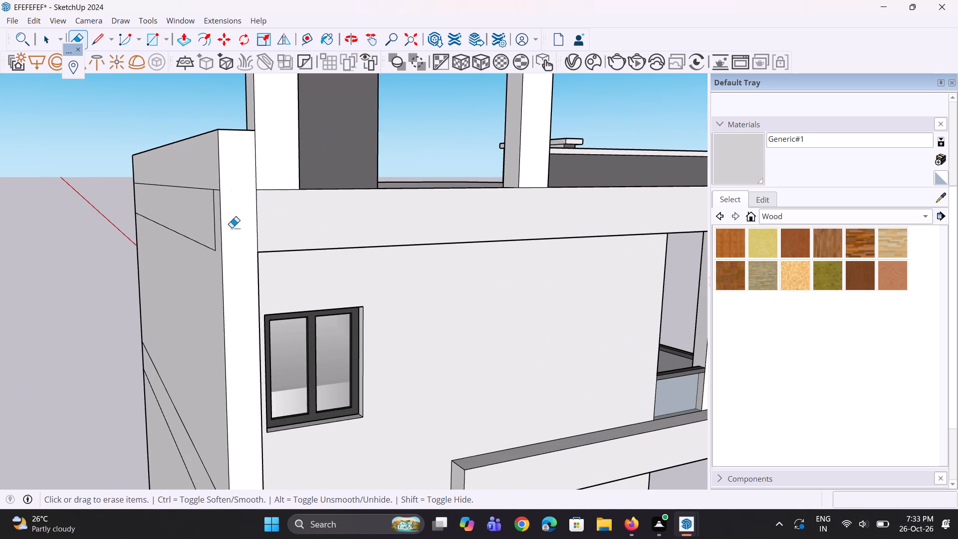
Inspect the roof, parapet, side wall and balcony facades of the house from several directions.
{"action": "scroll", "coordinate": [236, 271], "scroll_direction": "down", "scroll_amount": 3}
{"action": "scroll", "coordinate": [241, 194], "scroll_direction": "up", "scroll_amount": 8}
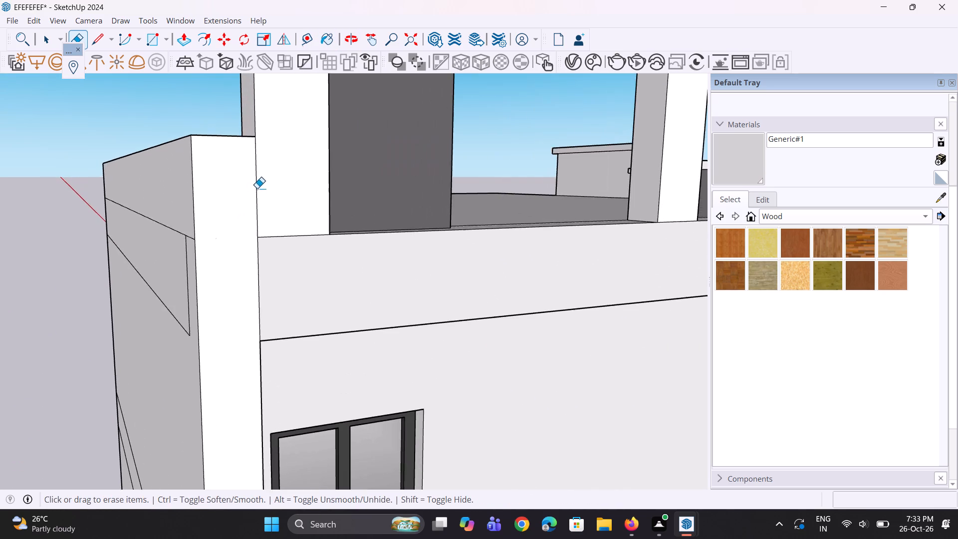
{"action": "middle_click_drag", "start_coordinate": [257, 188], "coordinate": [242, 197]}
{"action": "scroll", "coordinate": [258, 229], "scroll_direction": "down", "scroll_amount": 10}
{"action": "middle_click_drag", "start_coordinate": [260, 265], "coordinate": [231, 267]}
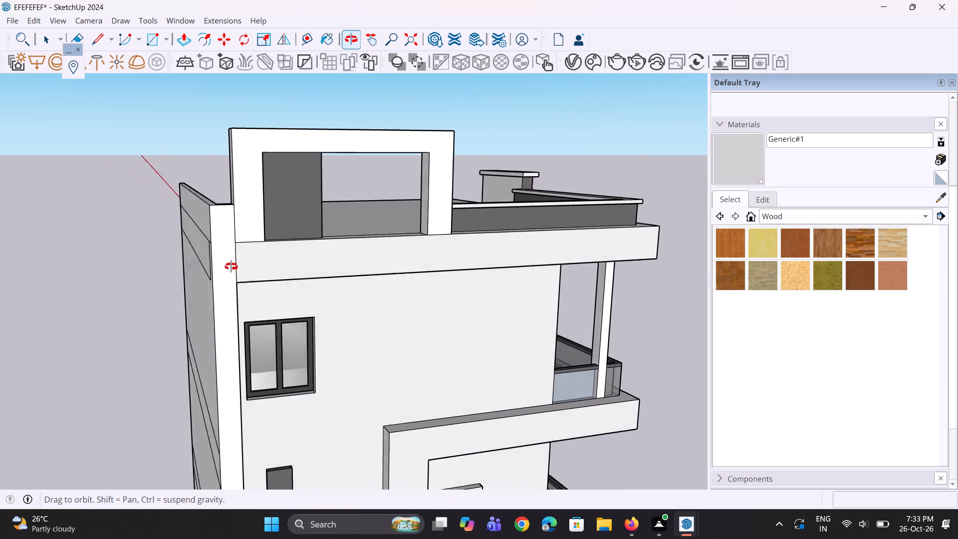
{"action": "middle_click_drag", "start_coordinate": [231, 267], "coordinate": [229, 268]}
{"action": "scroll", "coordinate": [231, 301], "scroll_direction": "down", "scroll_amount": 11}
{"action": "middle_click_drag", "start_coordinate": [309, 249], "coordinate": [128, 304]}
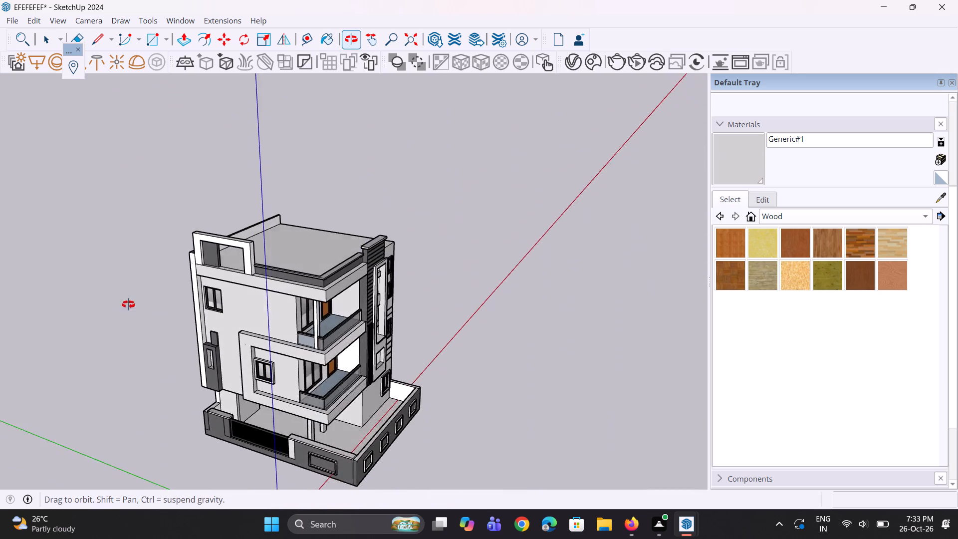
{"action": "middle_click_drag", "start_coordinate": [128, 304], "coordinate": [313, 299]}
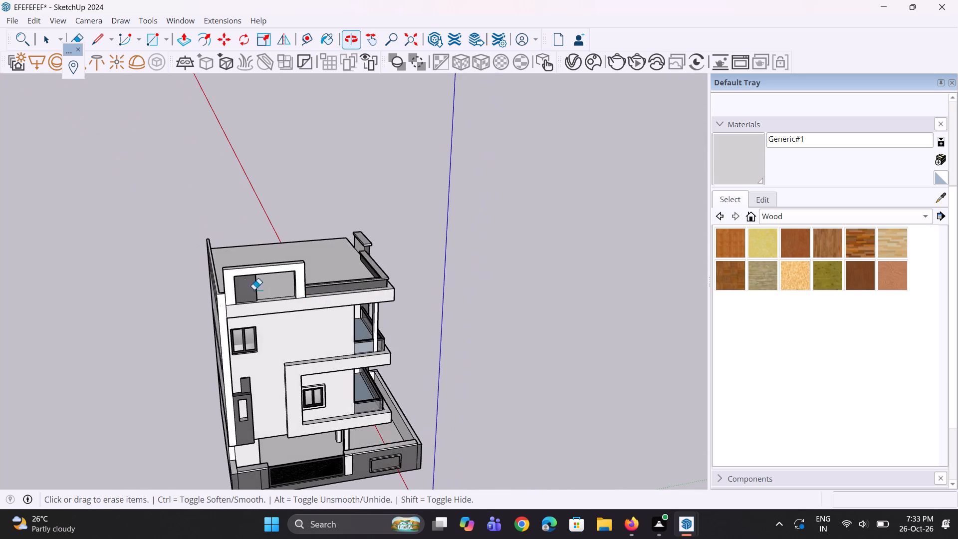
{"action": "scroll", "coordinate": [226, 289], "scroll_direction": "down", "scroll_amount": 11}
{"action": "middle_click_drag", "start_coordinate": [241, 286], "coordinate": [0, 256]}
{"action": "scroll", "coordinate": [568, 251], "scroll_direction": "up", "scroll_amount": 3}
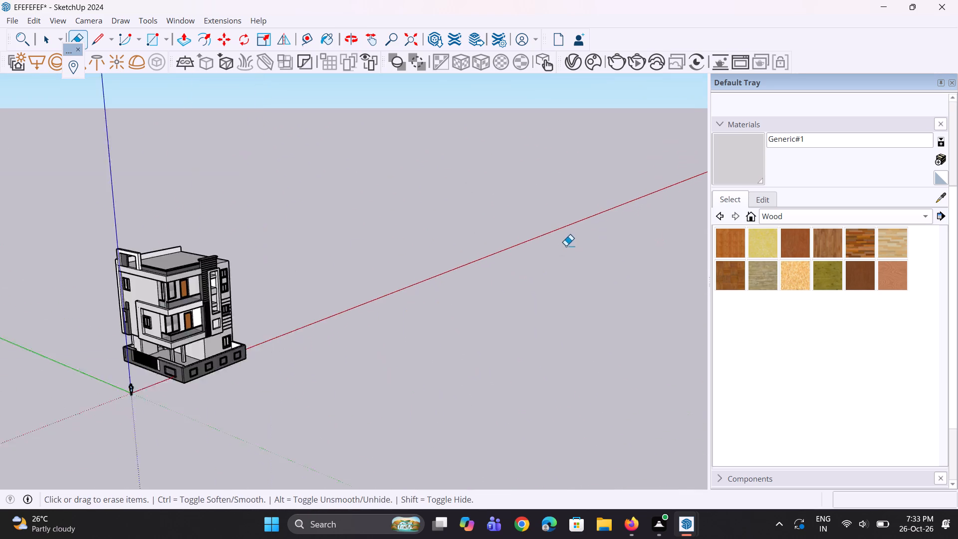
{"action": "scroll", "coordinate": [566, 246], "scroll_direction": "up", "scroll_amount": 6}
{"action": "scroll", "coordinate": [475, 301], "scroll_direction": "down", "scroll_amount": 5}
{"action": "middle_click_drag", "start_coordinate": [328, 306], "coordinate": [218, 313]}
{"action": "scroll", "coordinate": [190, 212], "scroll_direction": "up", "scroll_amount": 3}
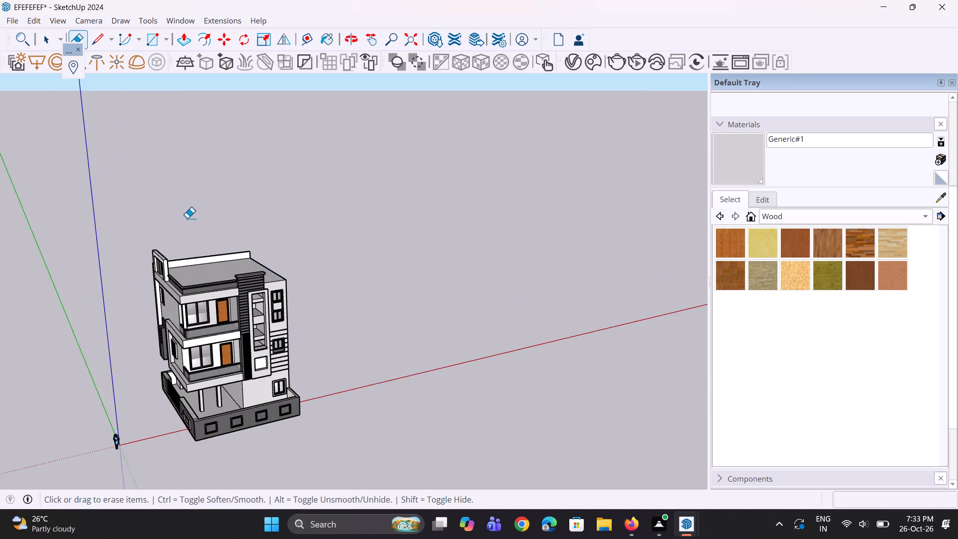
{"action": "scroll", "coordinate": [187, 218], "scroll_direction": "up", "scroll_amount": 6}
{"action": "middle_click_drag", "start_coordinate": [190, 317], "coordinate": [268, 235]}
{"action": "scroll", "coordinate": [222, 199], "scroll_direction": "down", "scroll_amount": 5}
{"action": "scroll", "coordinate": [203, 320], "scroll_direction": "up", "scroll_amount": 4}
{"action": "middle_click", "coordinate": [203, 321]}
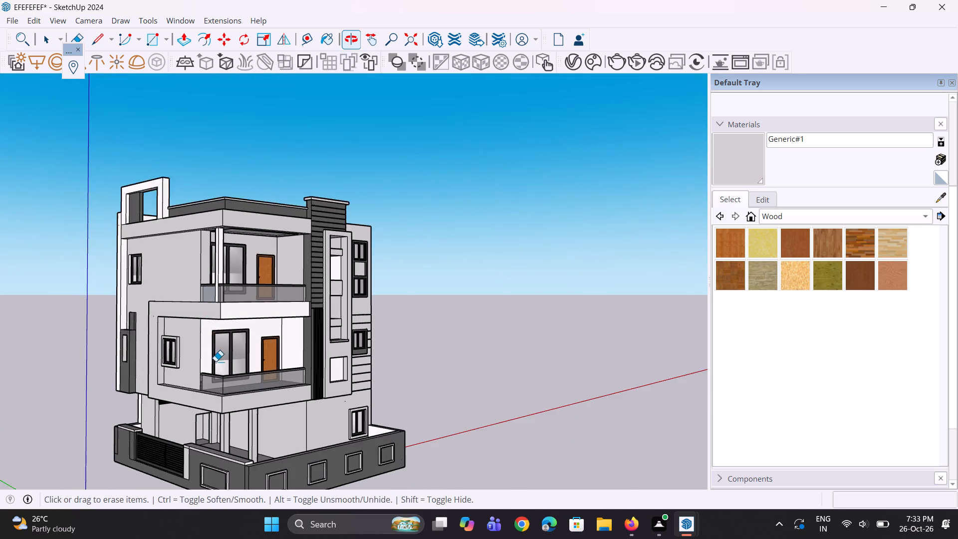
Paint the unfinished underside faces of the projecting frame around the lower balcony with Generic#1.
{"action": "scroll", "coordinate": [216, 361], "scroll_direction": "up", "scroll_amount": 3}
{"action": "scroll", "coordinate": [166, 330], "scroll_direction": "up", "scroll_amount": 4}
{"action": "left_click", "coordinate": [742, 170]}
{"action": "scroll", "coordinate": [310, 292], "scroll_direction": "up", "scroll_amount": 2}
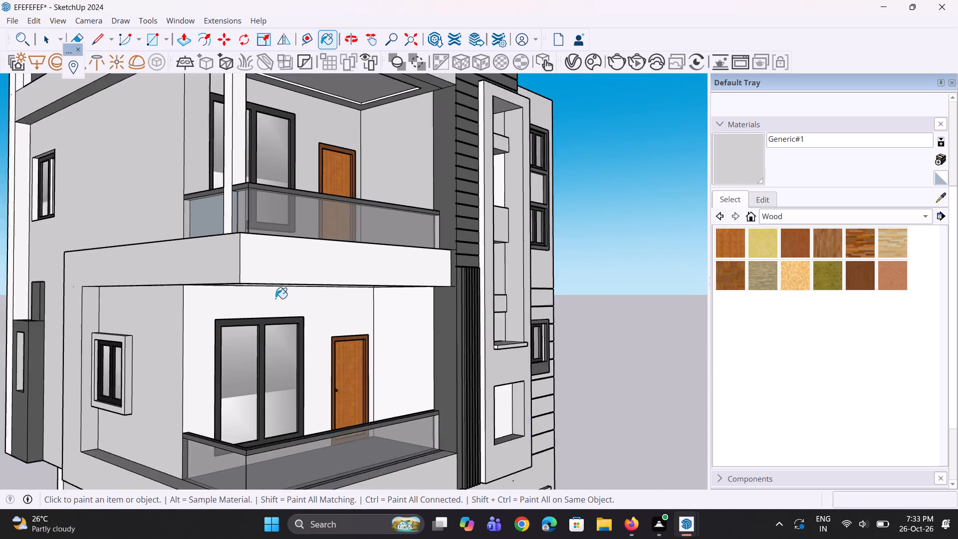
{"action": "scroll", "coordinate": [275, 298], "scroll_direction": "up", "scroll_amount": 4}
{"action": "left_click", "coordinate": [38, 321]}
{"action": "scroll", "coordinate": [96, 287], "scroll_direction": "down", "scroll_amount": 5}
{"action": "middle_click_drag", "start_coordinate": [136, 299], "coordinate": [164, 219]}
{"action": "scroll", "coordinate": [144, 283], "scroll_direction": "up", "scroll_amount": 1}
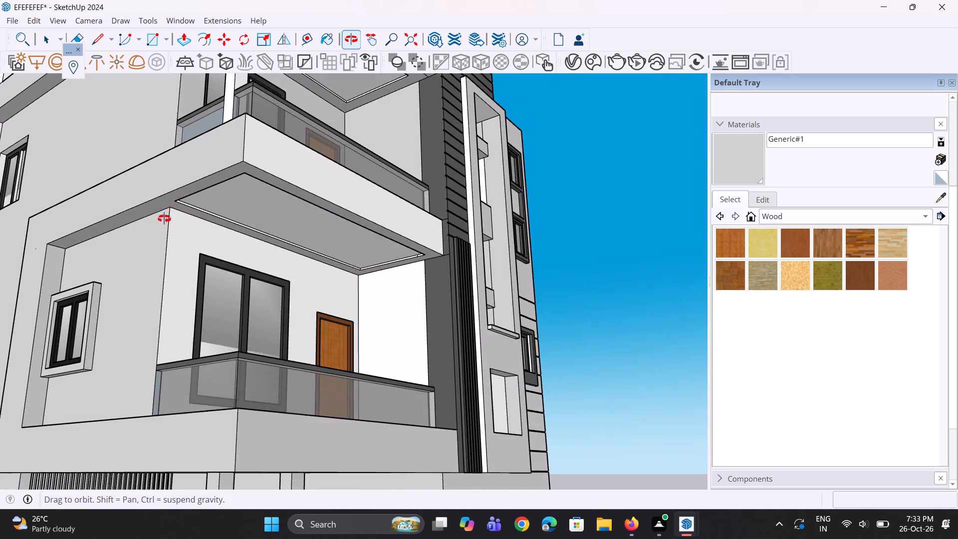
{"action": "middle_click_drag", "start_coordinate": [164, 219], "coordinate": [164, 218]}
{"action": "left_click", "coordinate": [168, 188]}
{"action": "left_click", "coordinate": [169, 195]}
{"action": "scroll", "coordinate": [172, 200], "scroll_direction": "down", "scroll_amount": 6}
{"action": "middle_click_drag", "start_coordinate": [182, 230], "coordinate": [184, 311]}
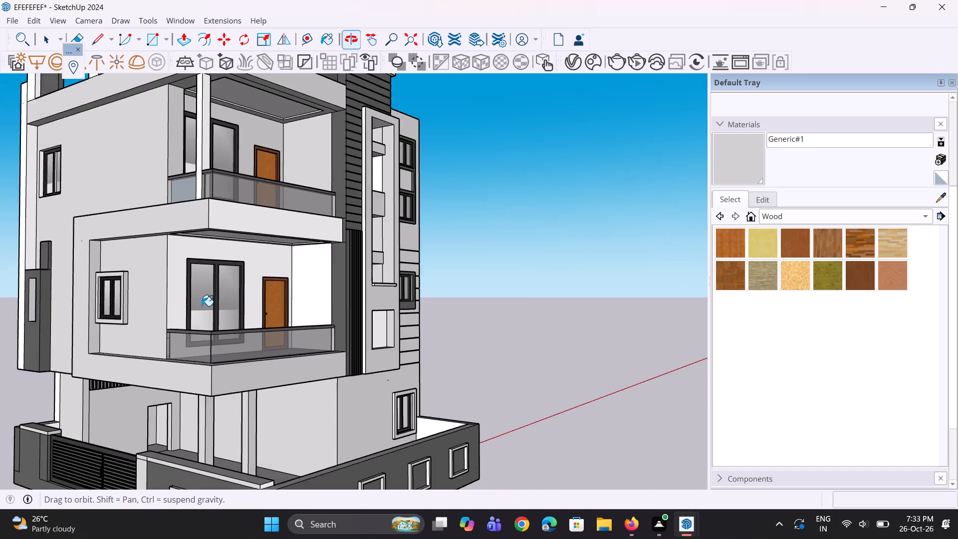
Save the model with the painted balcony frame.
{"action": "scroll", "coordinate": [214, 301], "scroll_direction": "down", "scroll_amount": 5}
{"action": "middle_click_drag", "start_coordinate": [210, 302], "coordinate": [210, 294]}
{"action": "scroll", "coordinate": [210, 302], "scroll_direction": "up", "scroll_amount": 3}
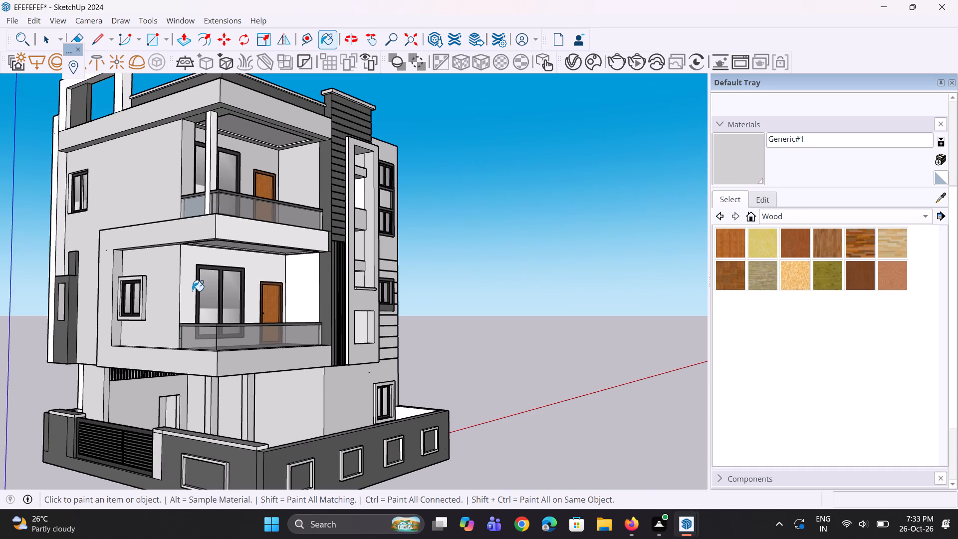
{"action": "key", "text": "ctrl+s"}
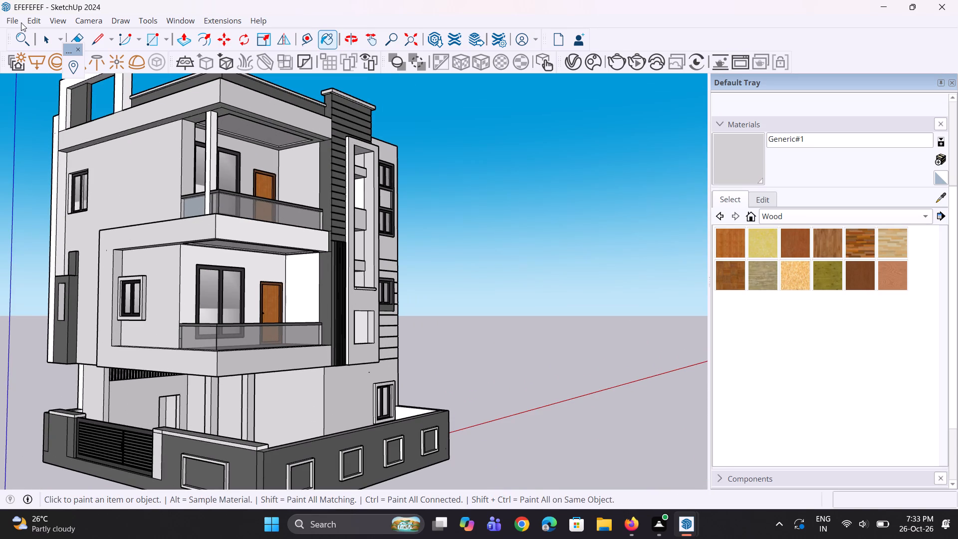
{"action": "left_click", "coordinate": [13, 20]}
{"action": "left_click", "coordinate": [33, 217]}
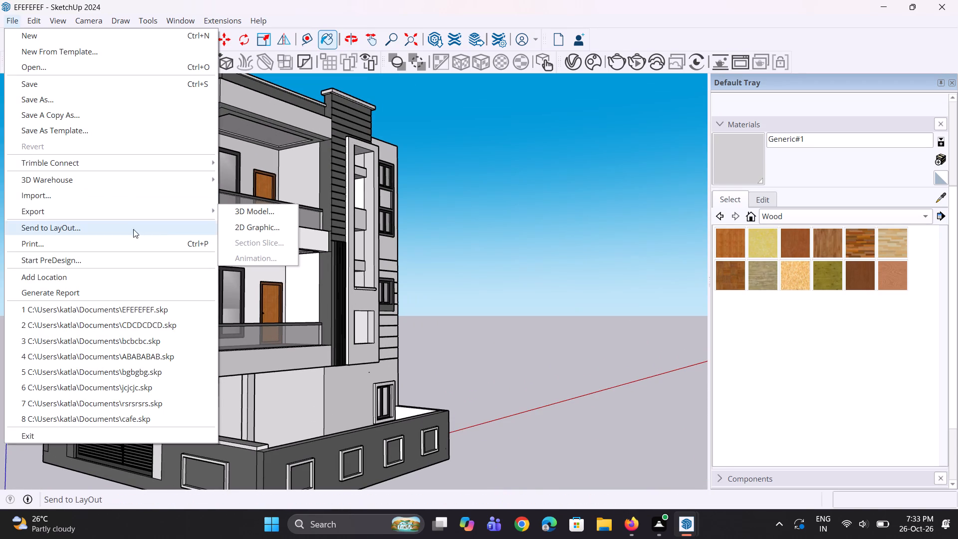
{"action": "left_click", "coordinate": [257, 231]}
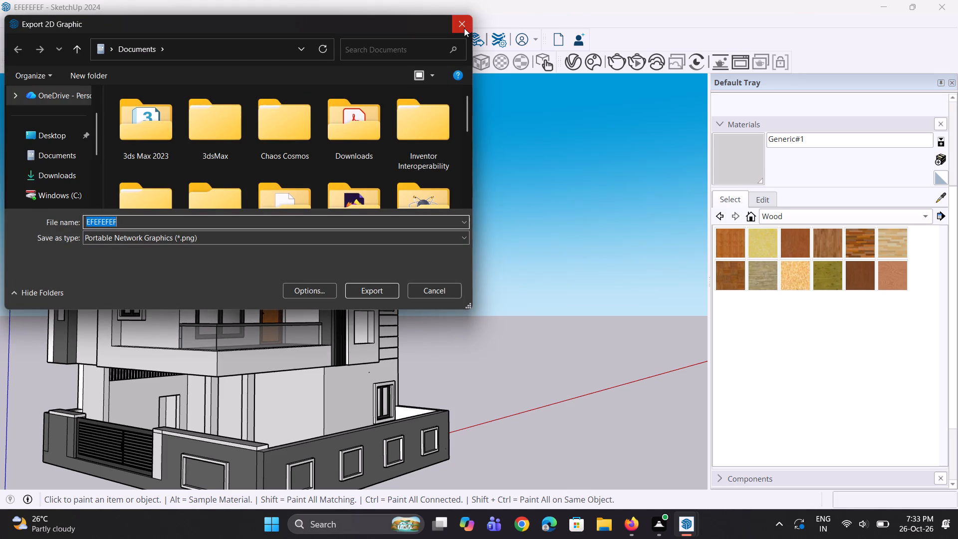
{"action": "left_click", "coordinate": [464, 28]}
Frame the whole house from its front corner, slightly from above, as the image view and save the model.
{"action": "scroll", "coordinate": [414, 274], "scroll_direction": "down", "scroll_amount": 4}
{"action": "scroll", "coordinate": [312, 310], "scroll_direction": "up", "scroll_amount": 2}
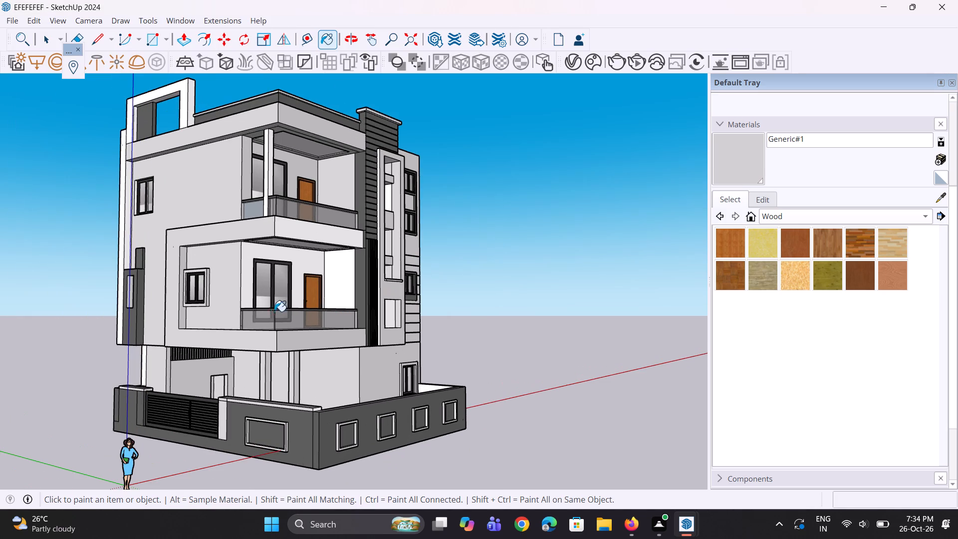
{"action": "scroll", "coordinate": [261, 316], "scroll_direction": "down", "scroll_amount": 2}
{"action": "scroll", "coordinate": [312, 309], "scroll_direction": "up", "scroll_amount": 2}
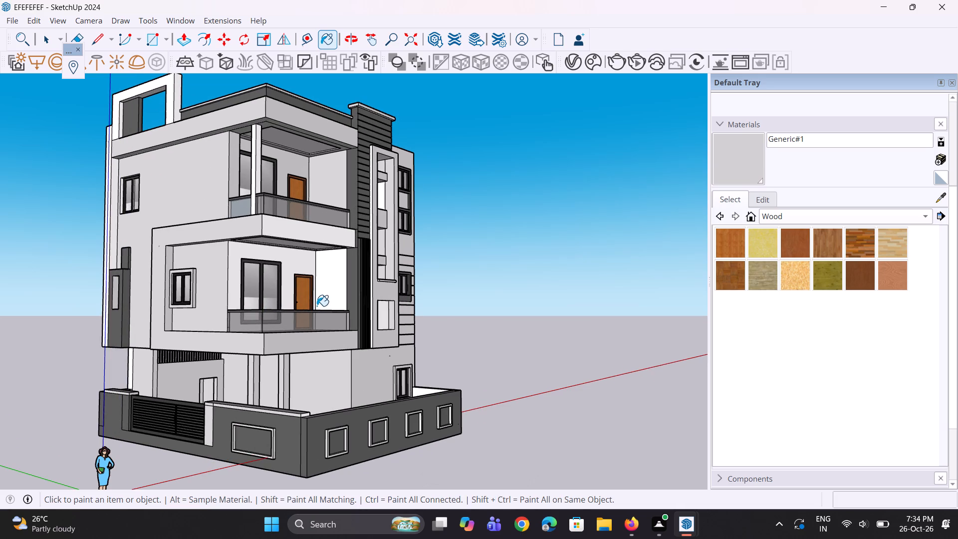
{"action": "scroll", "coordinate": [415, 307], "scroll_direction": "down", "scroll_amount": 1}
{"action": "middle_click_drag", "start_coordinate": [390, 323], "coordinate": [352, 385]}
{"action": "scroll", "coordinate": [348, 381], "scroll_direction": "down", "scroll_amount": 1}
{"action": "scroll", "coordinate": [319, 188], "scroll_direction": "up", "scroll_amount": 2}
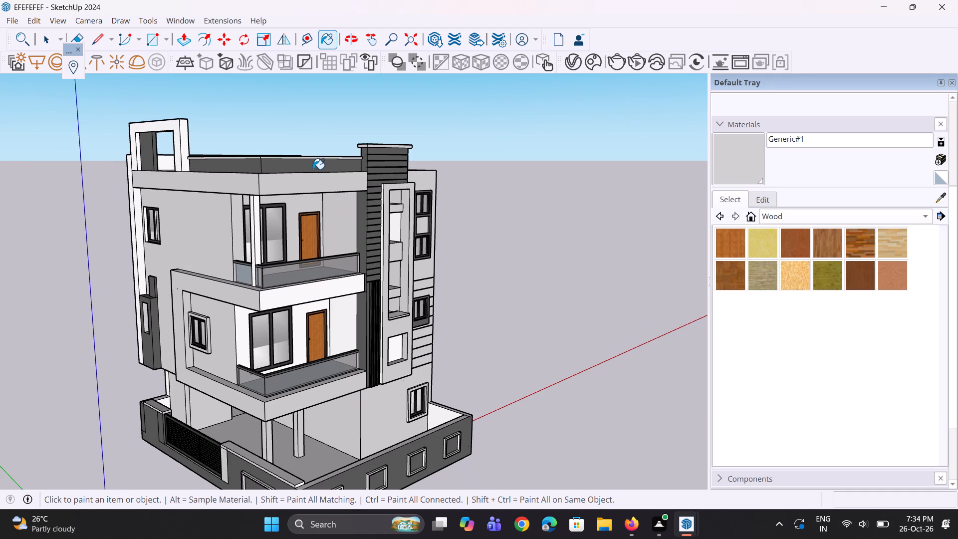
{"action": "scroll", "coordinate": [313, 184], "scroll_direction": "down", "scroll_amount": 2}
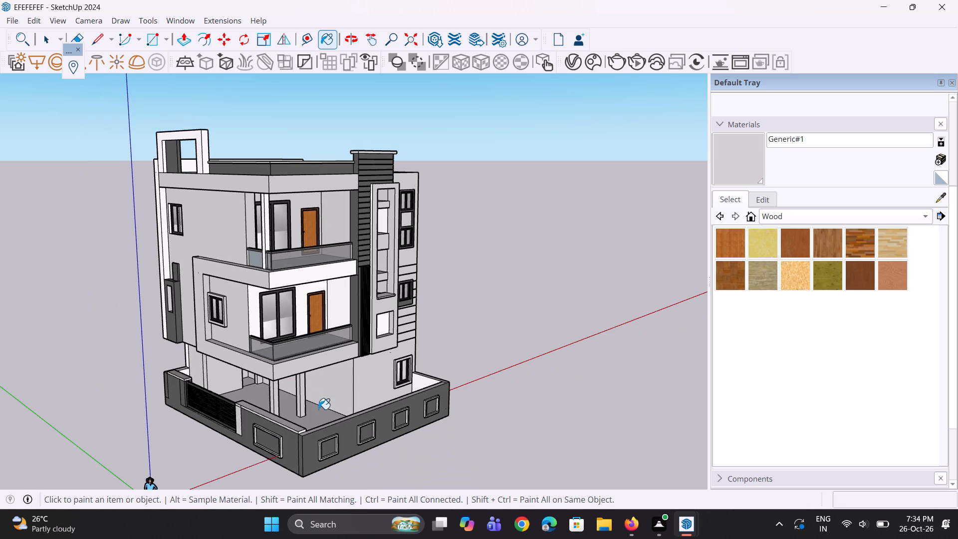
{"action": "scroll", "coordinate": [318, 415], "scroll_direction": "up", "scroll_amount": 2}
{"action": "scroll", "coordinate": [318, 415], "scroll_direction": "down", "scroll_amount": 1}
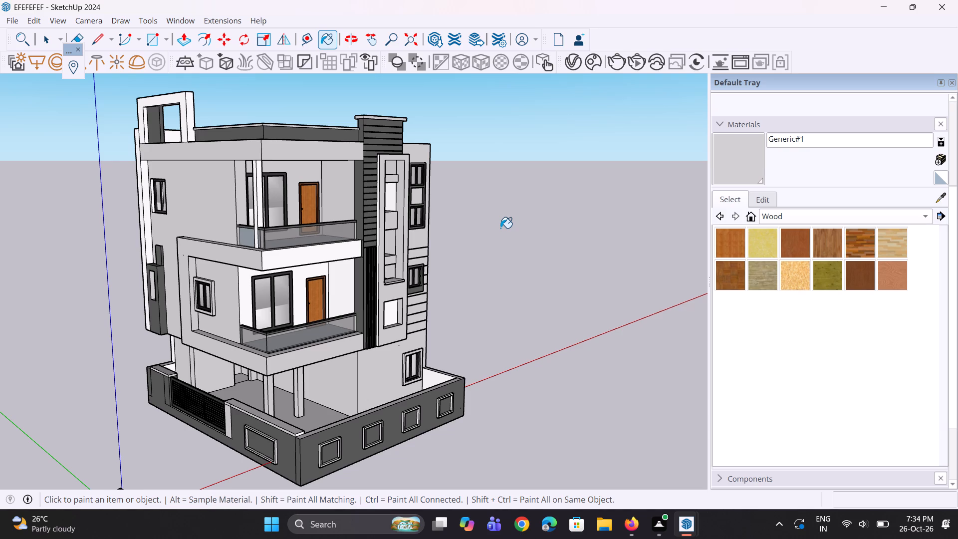
{"action": "key", "text": "ctrl+s"}
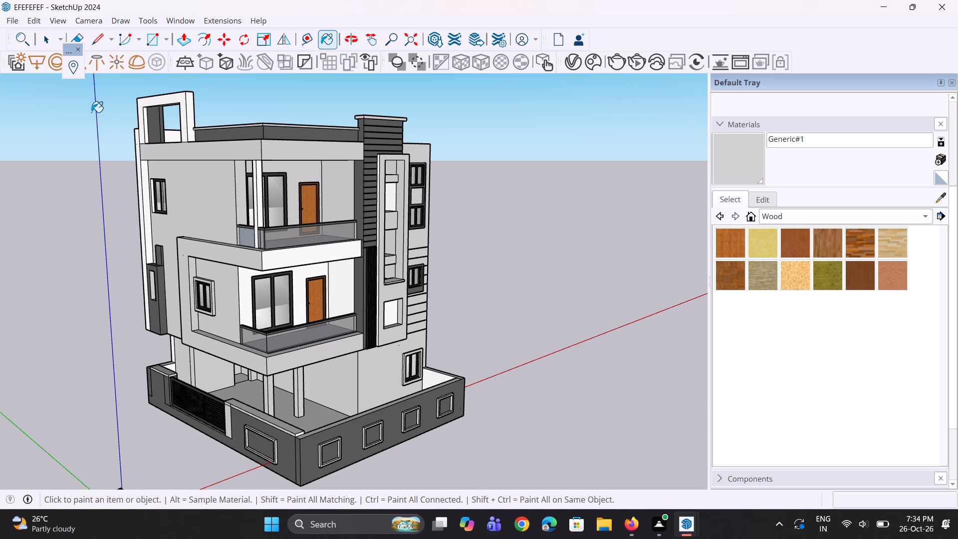
Export the current view as a 2D graphic in PNG format, named EFEFEFEF, to the Documents folder.
{"action": "left_click", "coordinate": [9, 22]}
{"action": "left_click", "coordinate": [50, 208]}
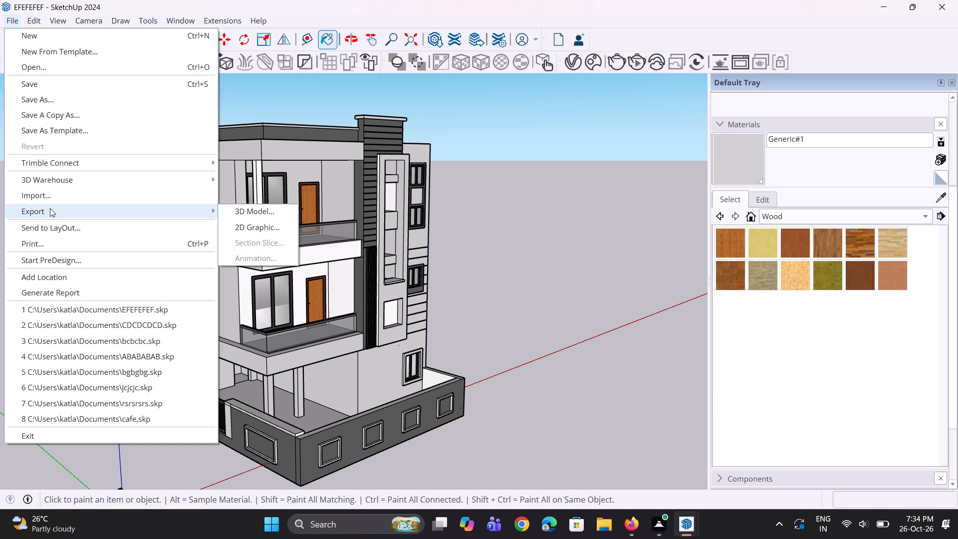
{"action": "left_click", "coordinate": [276, 228]}
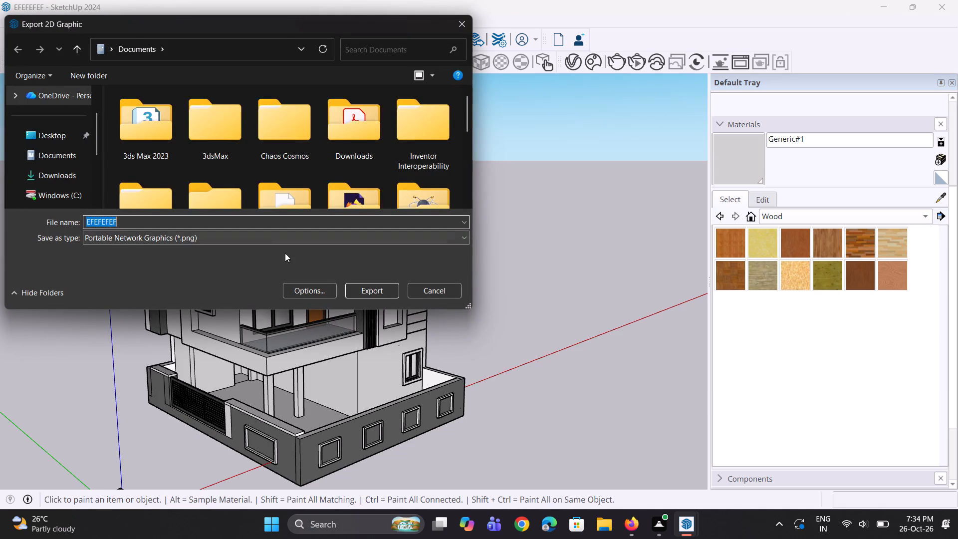
{"action": "left_click", "coordinate": [374, 289]}
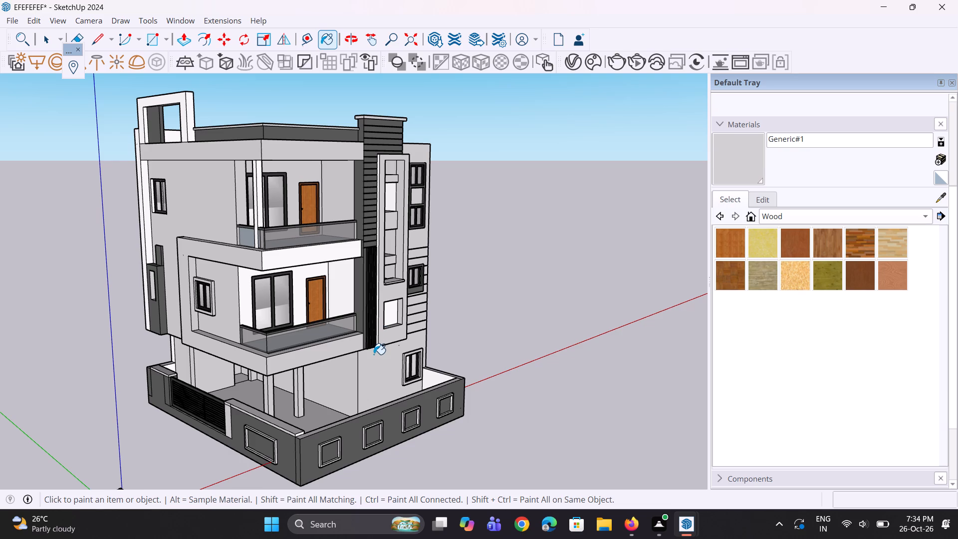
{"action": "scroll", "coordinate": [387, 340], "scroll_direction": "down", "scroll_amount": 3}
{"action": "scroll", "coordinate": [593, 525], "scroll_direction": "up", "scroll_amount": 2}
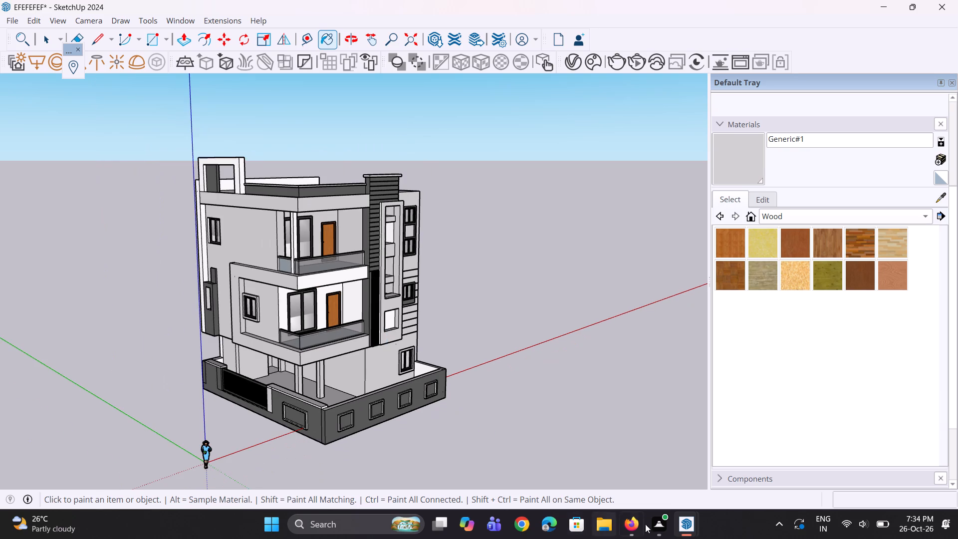